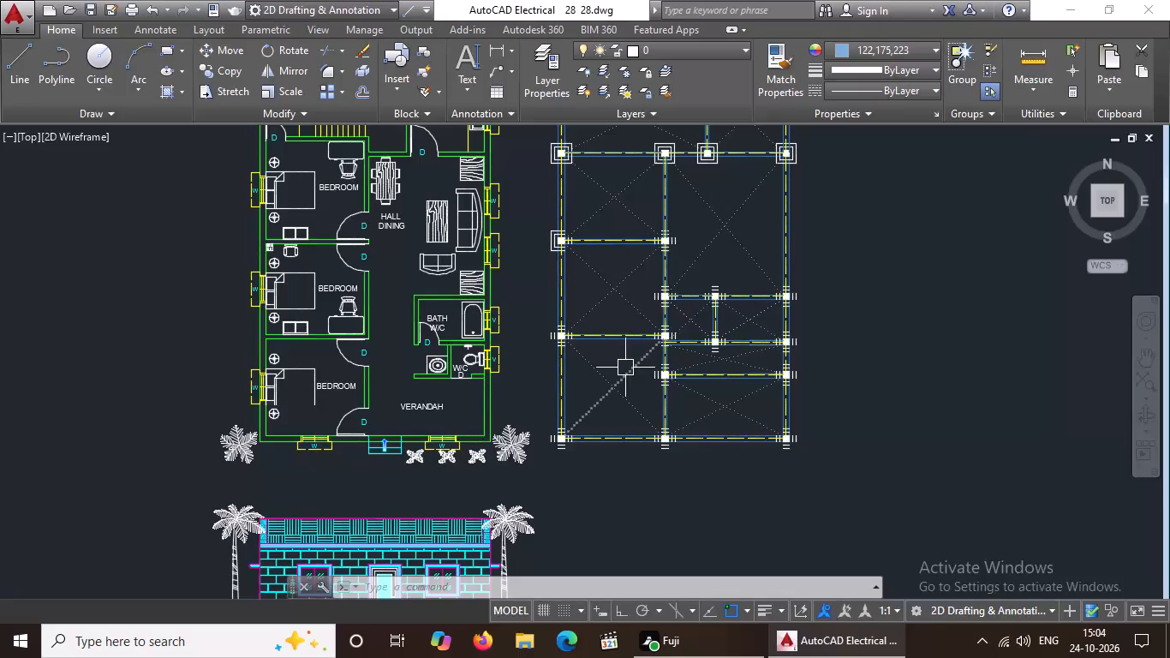
Restart Fillet in Multiple mode with radius 0 and join the northeast corners of both outlines around the west-end third-row column.
{"action": "key", "text": "Escape"}
{"action": "middle_click_drag", "start_coordinate": [639, 380], "coordinate": [618, 506]}
{"action": "key", "text": "Escape"}
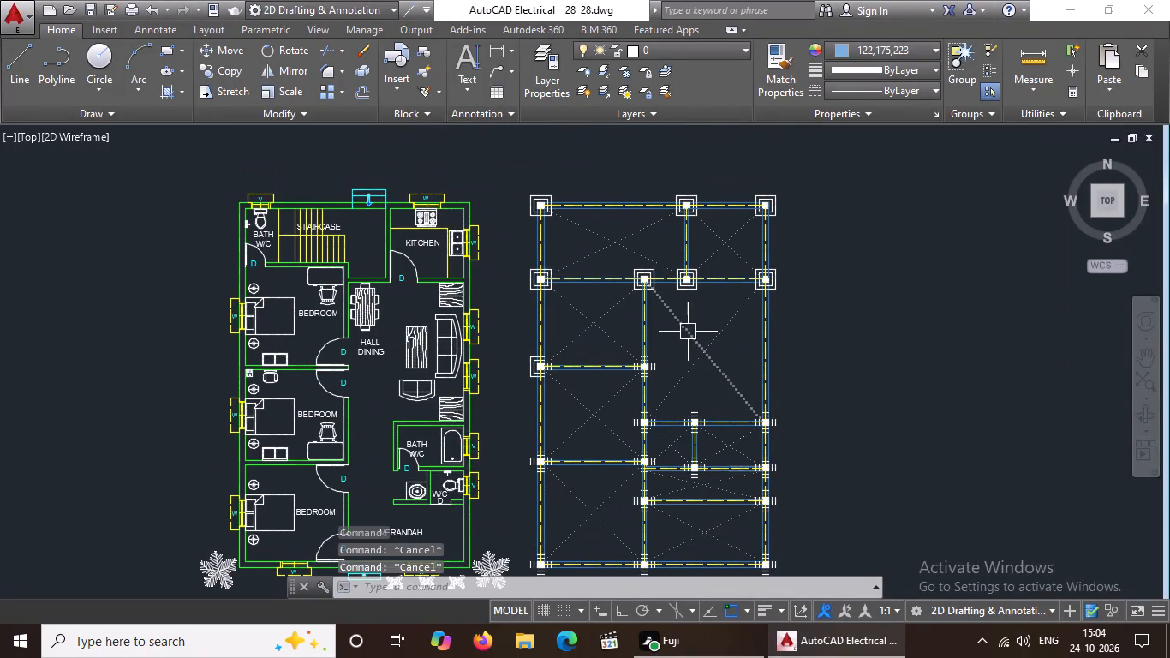
{"action": "key", "text": "f"}
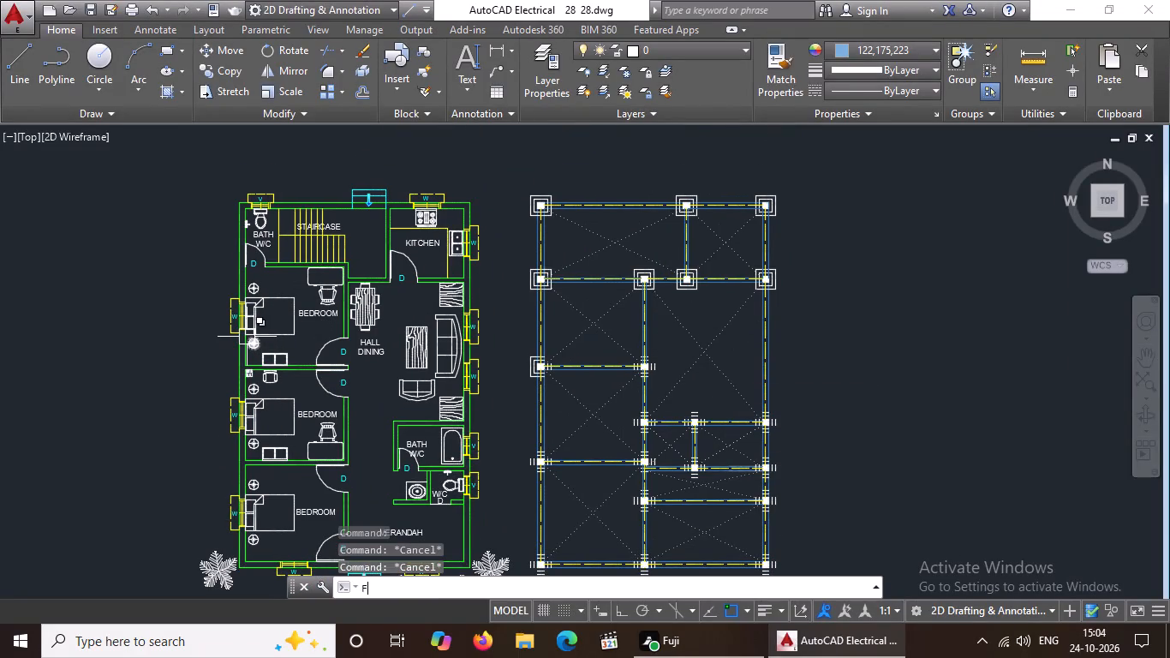
{"action": "key", "text": "Return"}
{"action": "key", "text": "m"}
{"action": "key", "text": "Return"}
{"action": "key", "text": "r"}
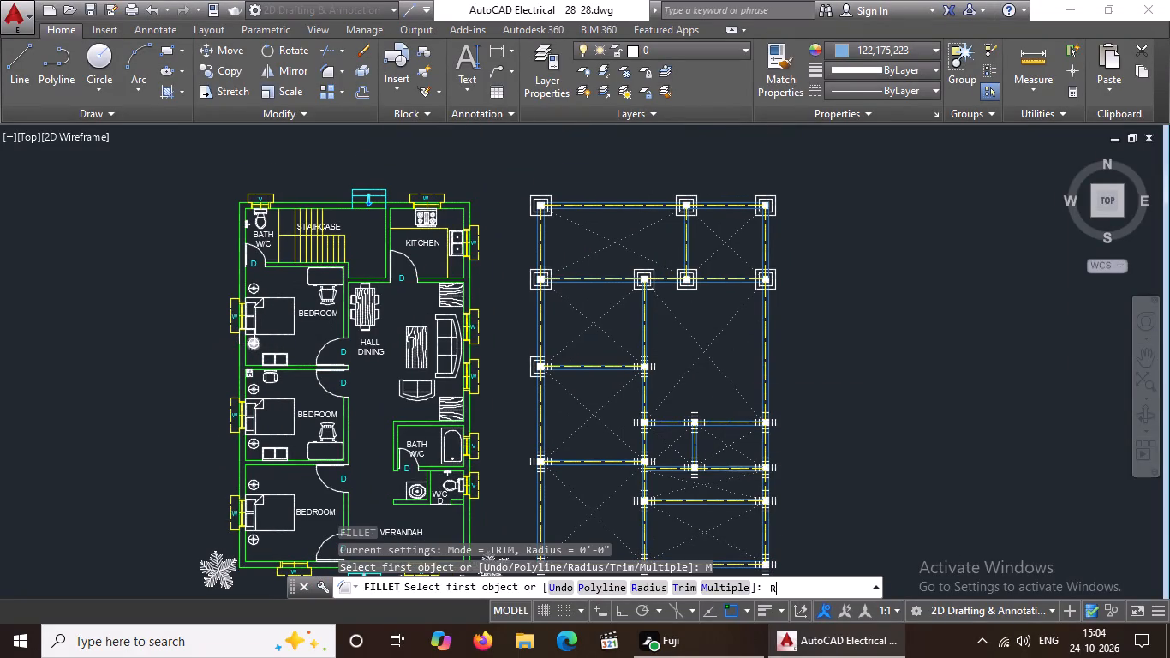
{"action": "key", "text": "Return"}
{"action": "key", "text": "0"}
{"action": "key", "text": "Return"}
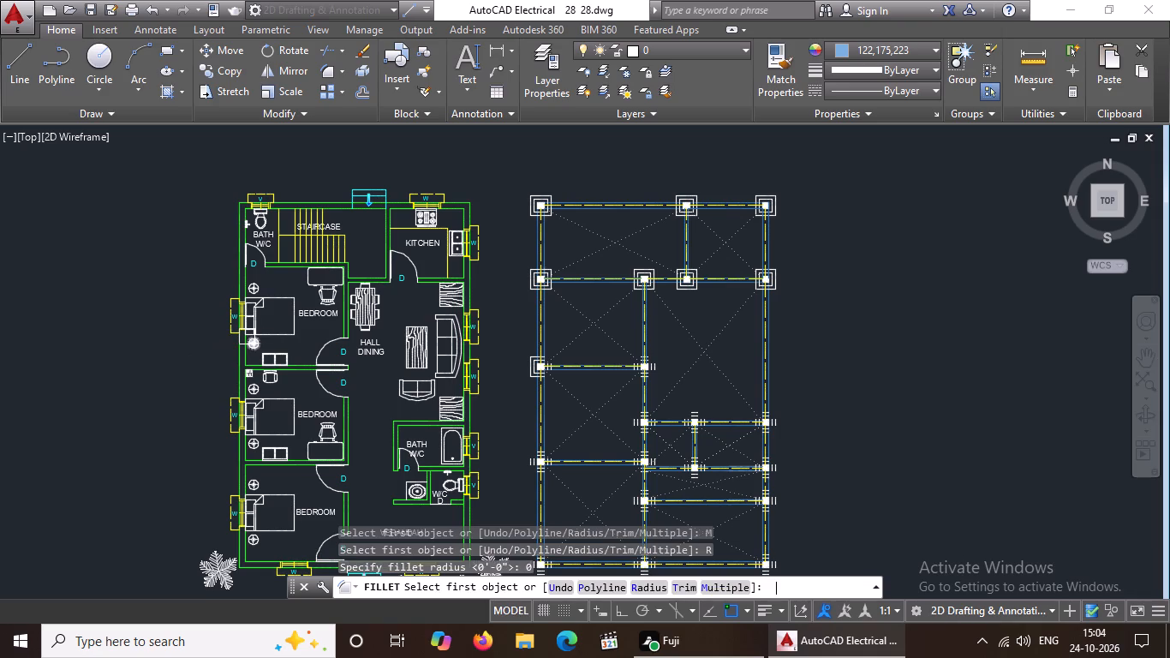
{"action": "scroll", "coordinate": [534, 358], "scroll_direction": "up", "scroll_amount": 2}
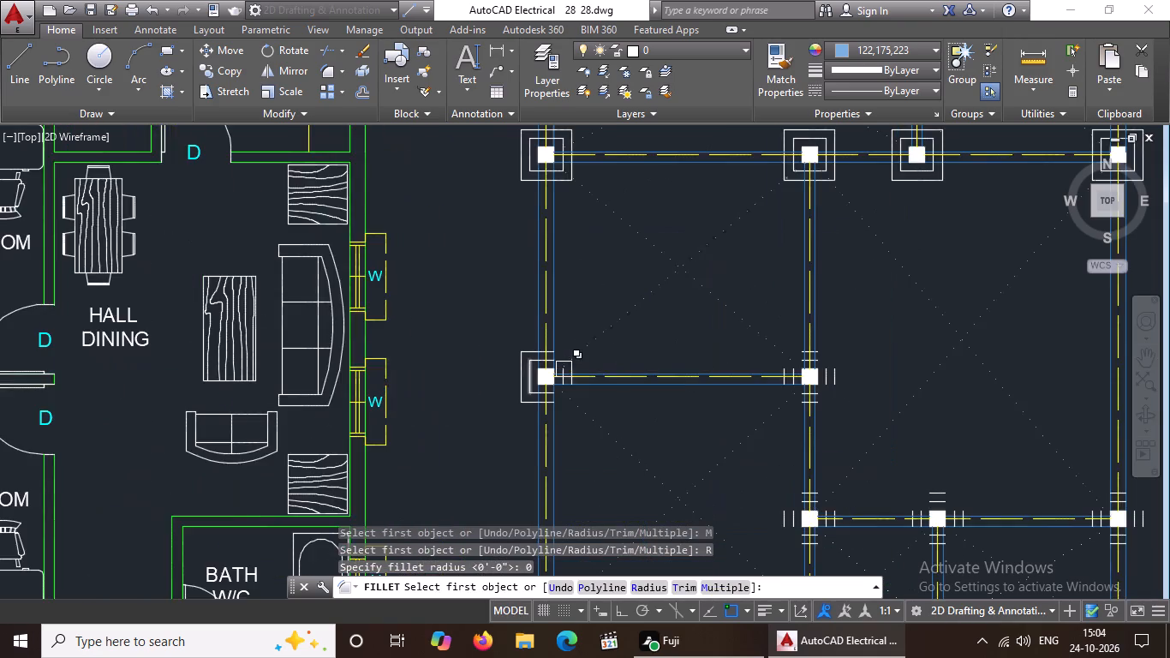
{"action": "scroll", "coordinate": [612, 372], "scroll_direction": "up", "scroll_amount": 2}
{"action": "scroll", "coordinate": [476, 341], "scroll_direction": "up", "scroll_amount": 2}
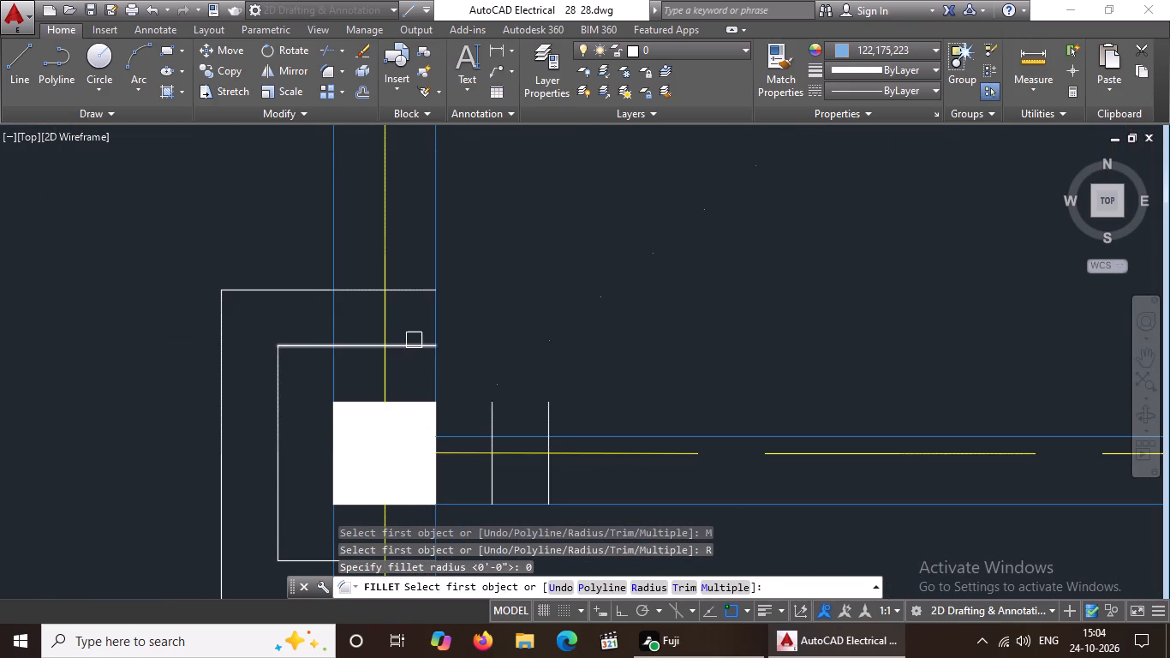
{"action": "scroll", "coordinate": [442, 331], "scroll_direction": "down", "scroll_amount": 2}
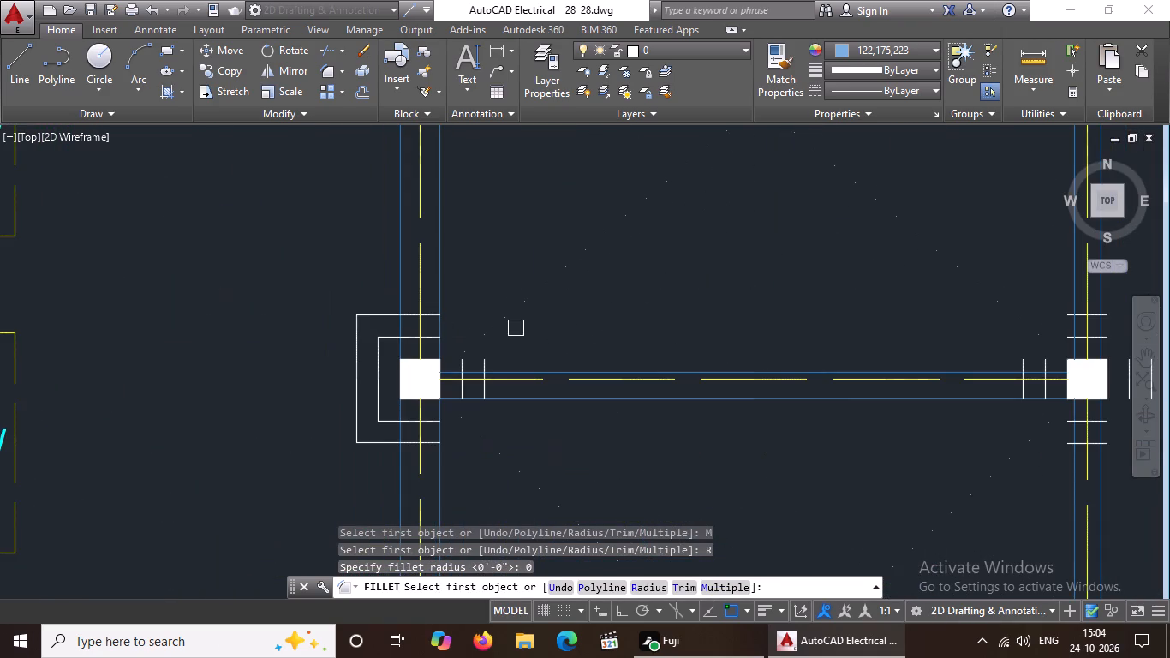
{"action": "scroll", "coordinate": [508, 350], "scroll_direction": "down", "scroll_amount": 5}
{"action": "scroll", "coordinate": [530, 324], "scroll_direction": "up", "scroll_amount": 7}
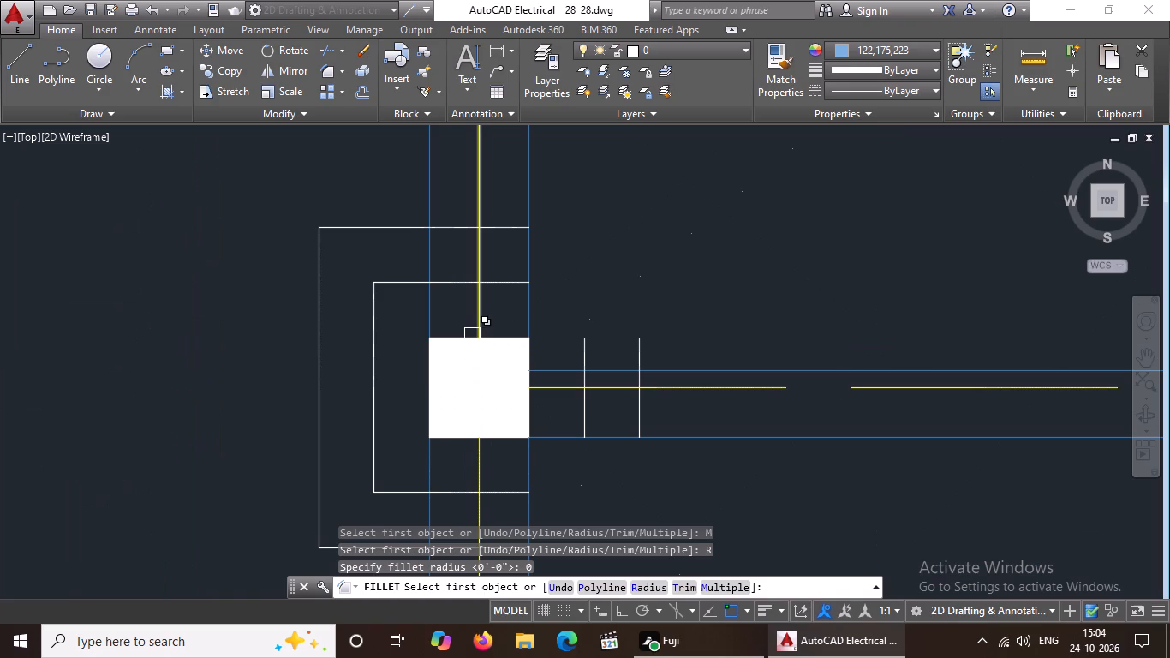
{"action": "left_click", "coordinate": [504, 281]}
{"action": "left_click", "coordinate": [587, 348]}
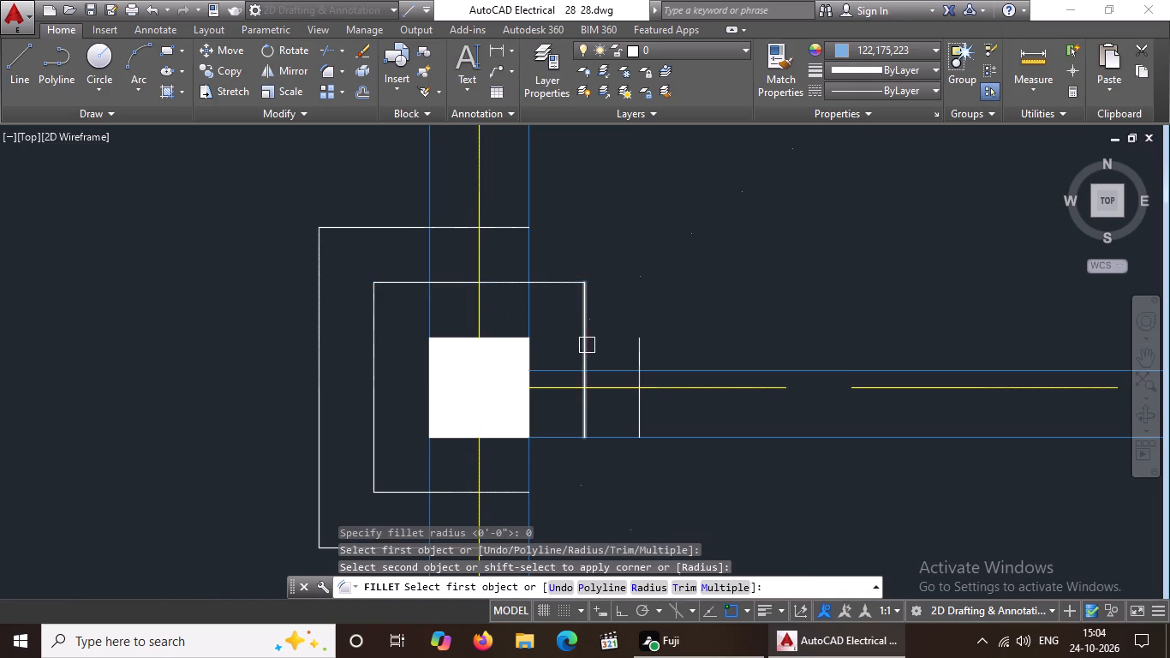
{"action": "left_click", "coordinate": [504, 228]}
{"action": "left_click", "coordinate": [635, 345]}
Close the southeast corners of both outlines around that same west-end third-row column with radius 0 fillets.
{"action": "scroll", "coordinate": [647, 329], "scroll_direction": "down", "scroll_amount": 3}
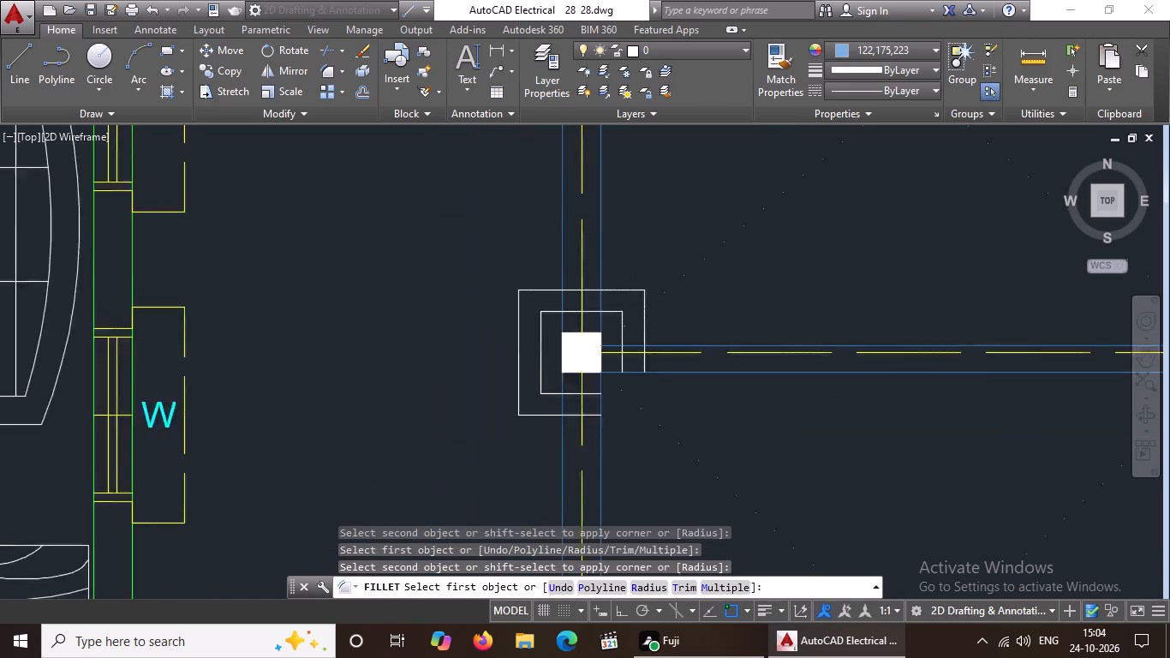
{"action": "scroll", "coordinate": [635, 361], "scroll_direction": "up", "scroll_amount": 3}
{"action": "left_click_drag", "start_coordinate": [534, 395], "coordinate": [553, 386]}
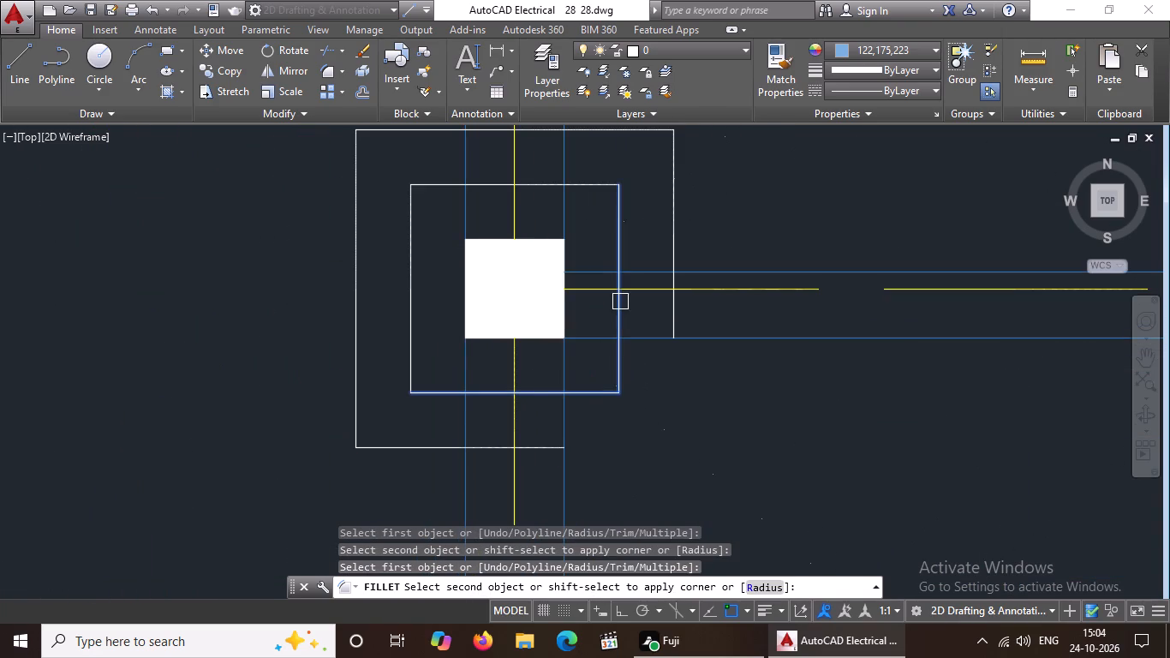
{"action": "left_click", "coordinate": [618, 302]}
{"action": "left_click", "coordinate": [528, 446]}
{"action": "left_click_drag", "start_coordinate": [671, 314], "coordinate": [663, 333]}
Fillet the northwest and northeast corners of both outlines around the east-end third-row column with radius 0.
{"action": "scroll", "coordinate": [620, 354], "scroll_direction": "down", "scroll_amount": 6}
{"action": "scroll", "coordinate": [760, 348], "scroll_direction": "up", "scroll_amount": 3}
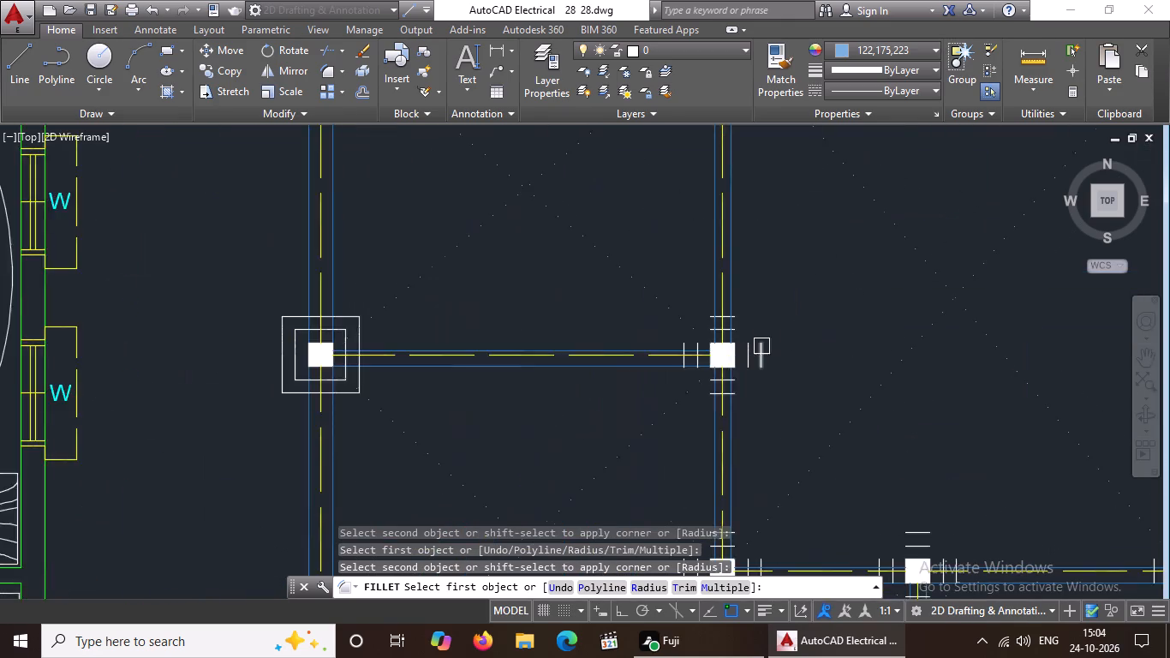
{"action": "scroll", "coordinate": [761, 346], "scroll_direction": "up", "scroll_amount": 4}
{"action": "left_click_drag", "start_coordinate": [510, 335], "coordinate": [520, 331]}
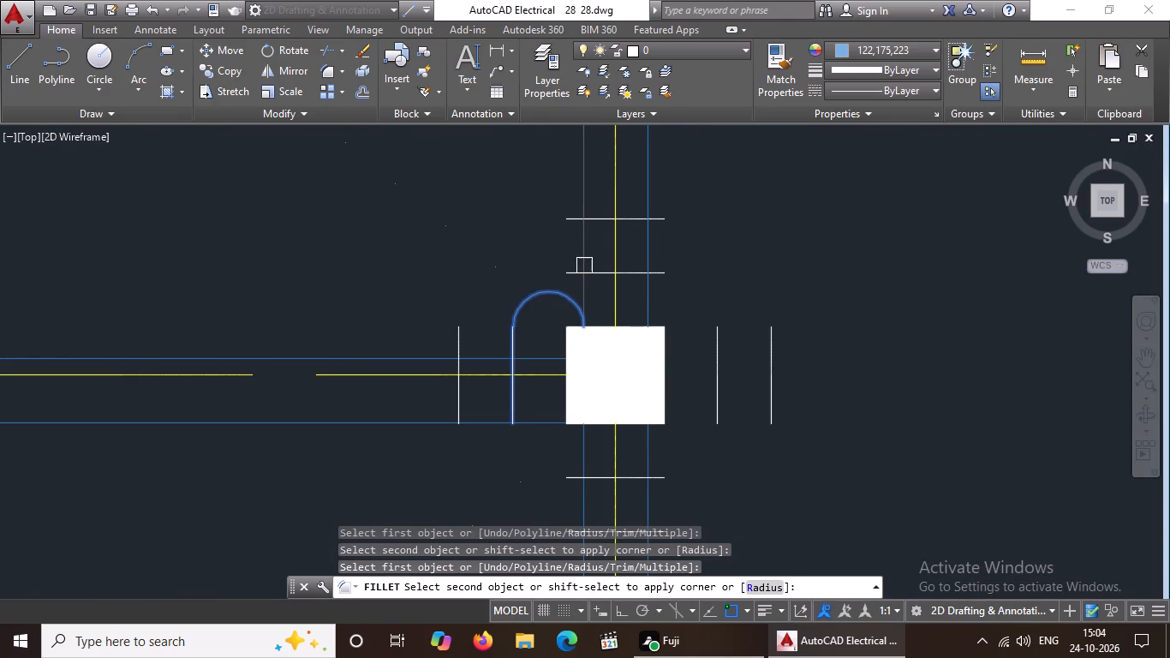
{"action": "left_click", "coordinate": [568, 270]}
{"action": "left_click", "coordinate": [461, 332]}
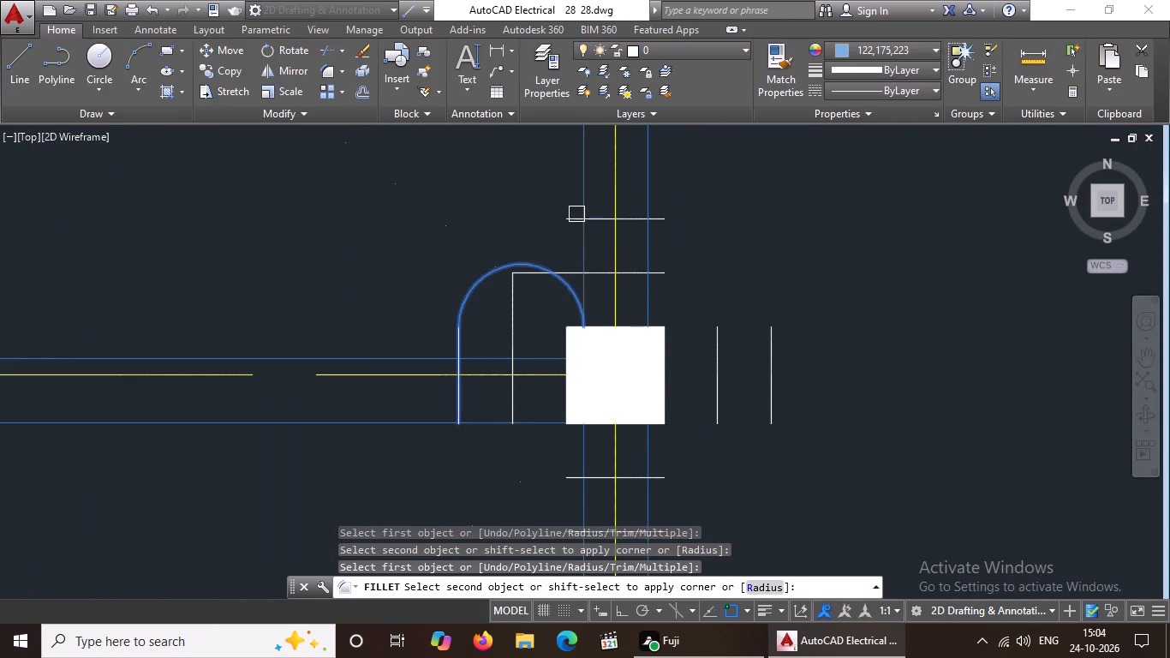
{"action": "left_click", "coordinate": [564, 213]}
{"action": "left_click", "coordinate": [713, 362]}
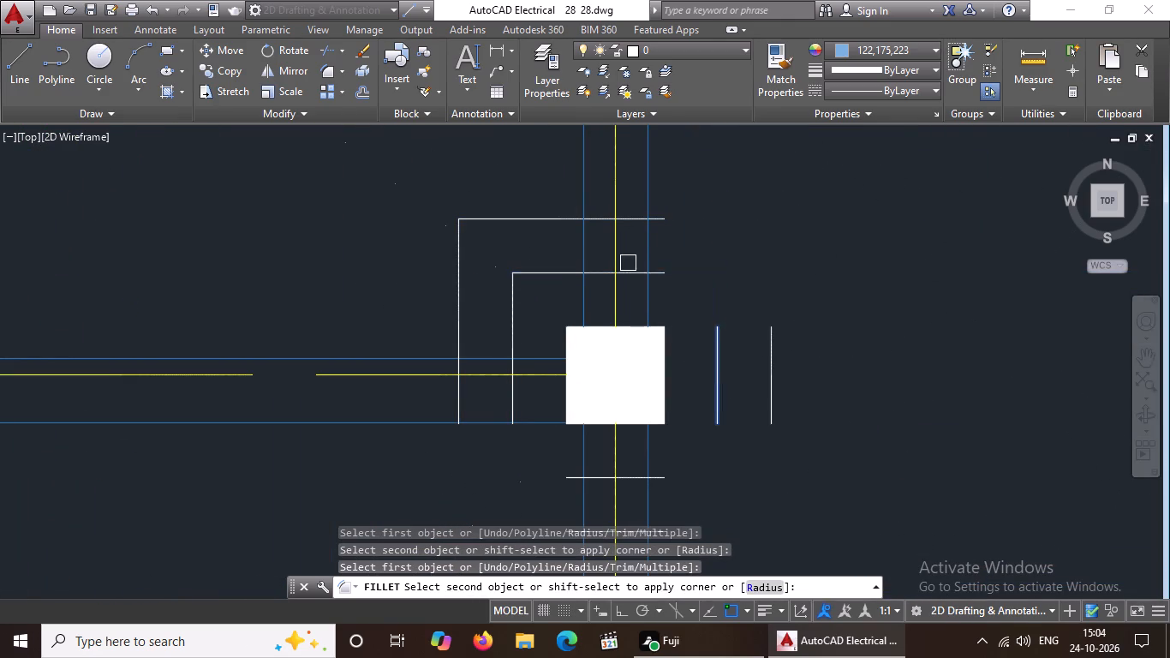
{"action": "left_click", "coordinate": [629, 273]}
{"action": "left_click", "coordinate": [663, 222]}
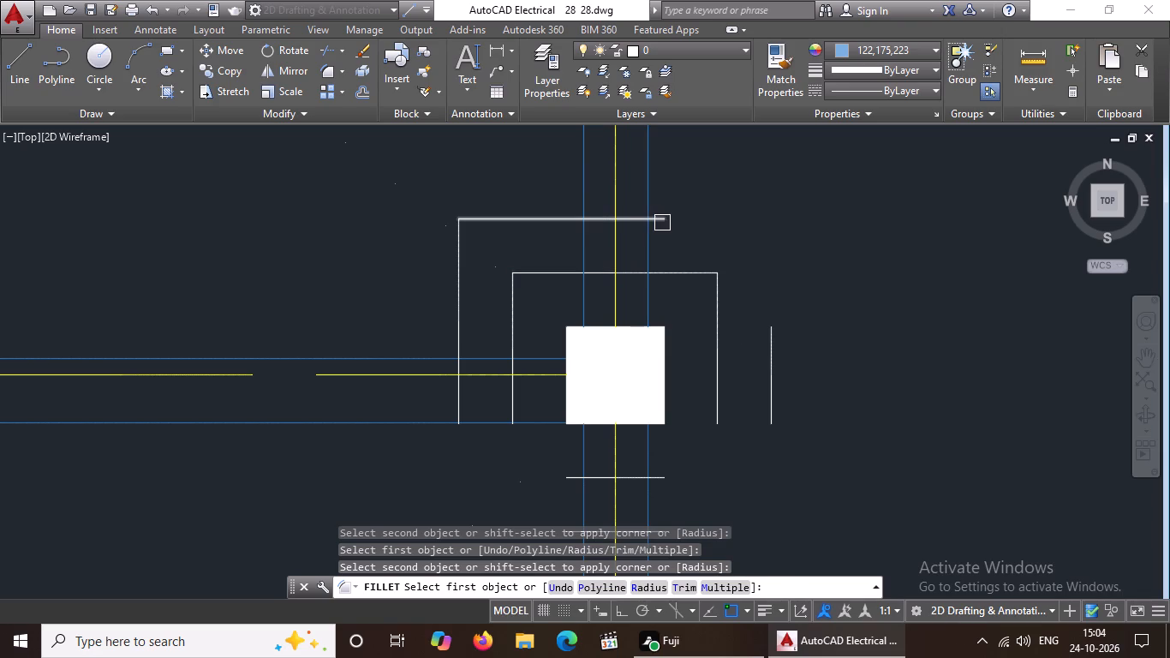
{"action": "left_click", "coordinate": [771, 339]}
Close the southwest and southeast corners of both outlines around that same east-end third-row column with radius 0 fillets.
{"action": "left_click", "coordinate": [514, 397]}
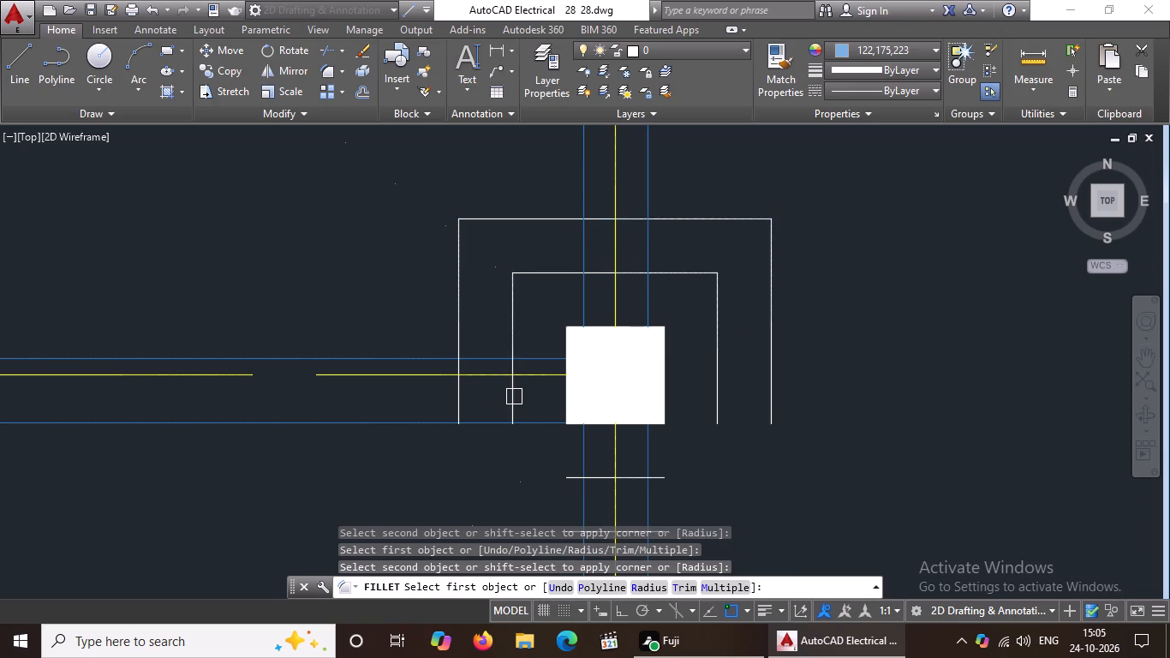
{"action": "left_click", "coordinate": [591, 481]}
{"action": "left_click", "coordinate": [463, 404]}
{"action": "scroll", "coordinate": [593, 364], "scroll_direction": "down", "scroll_amount": 4}
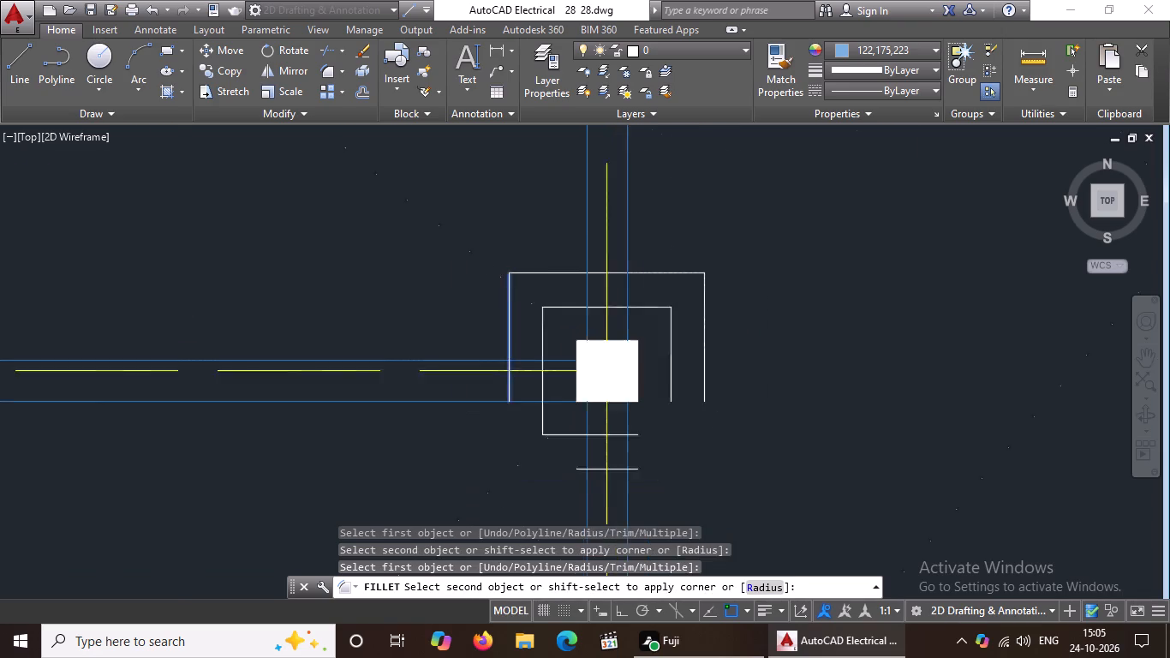
{"action": "scroll", "coordinate": [593, 398], "scroll_direction": "up", "scroll_amount": 4}
{"action": "left_click", "coordinate": [591, 347]}
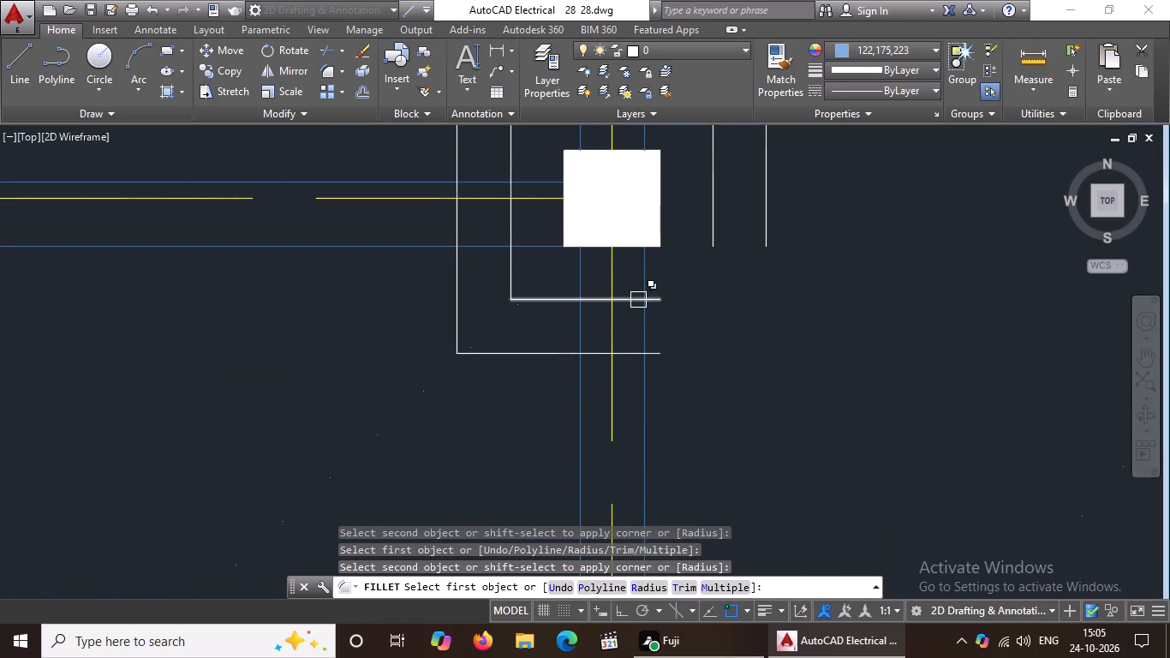
{"action": "left_click", "coordinate": [638, 300]}
{"action": "left_click", "coordinate": [710, 216]}
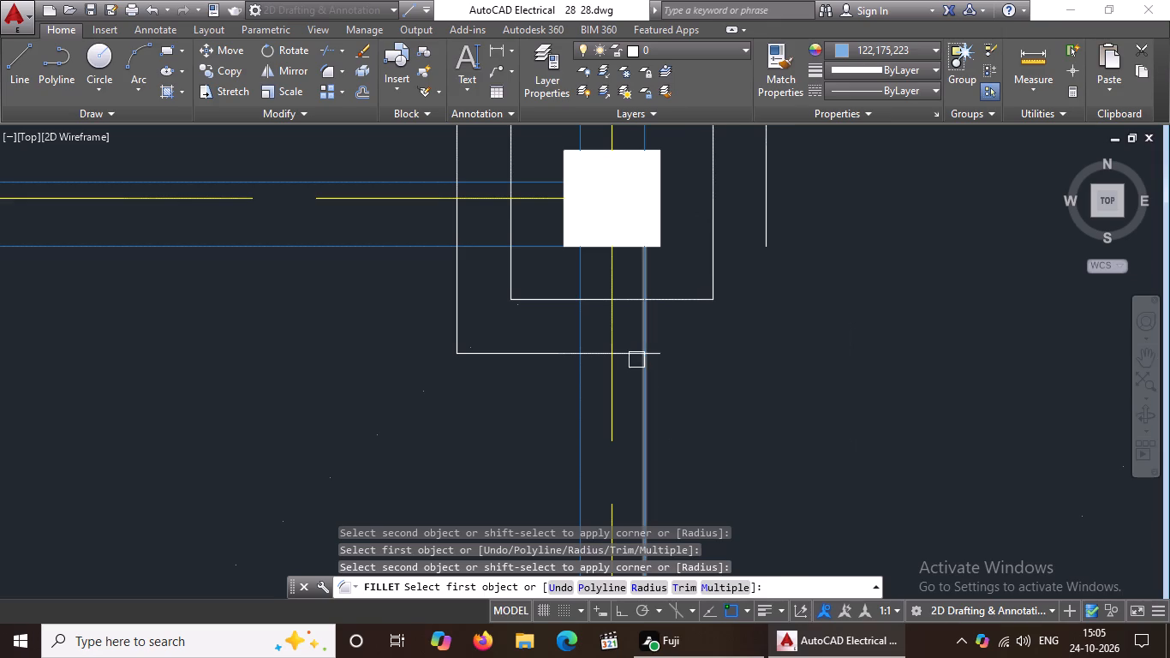
{"action": "left_click", "coordinate": [629, 349]}
{"action": "left_click", "coordinate": [766, 230]}
Fillet the northwest and northeast corners of both outlines around the next column directly south with radius 0.
{"action": "scroll", "coordinate": [737, 289], "scroll_direction": "down", "scroll_amount": 4}
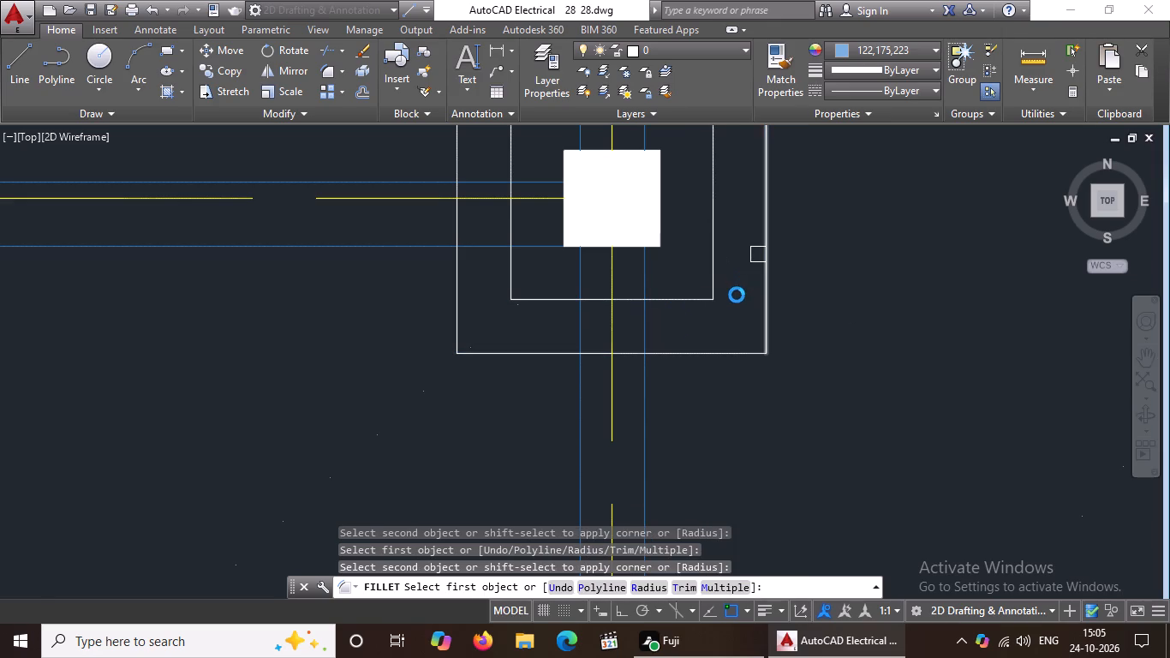
{"action": "scroll", "coordinate": [737, 296], "scroll_direction": "down", "scroll_amount": 6}
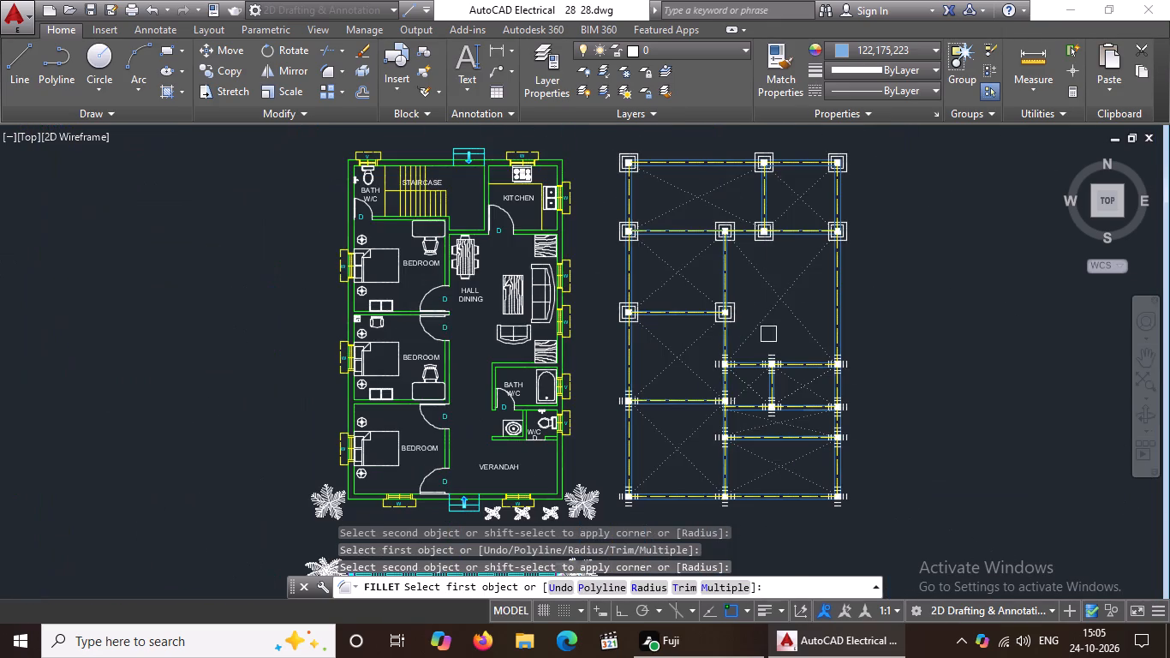
{"action": "scroll", "coordinate": [734, 349], "scroll_direction": "up", "scroll_amount": 3}
{"action": "scroll", "coordinate": [665, 401], "scroll_direction": "up", "scroll_amount": 3}
{"action": "left_click_drag", "start_coordinate": [658, 407], "coordinate": [687, 377]}
{"action": "left_click", "coordinate": [734, 326]}
{"action": "left_click", "coordinate": [604, 404]}
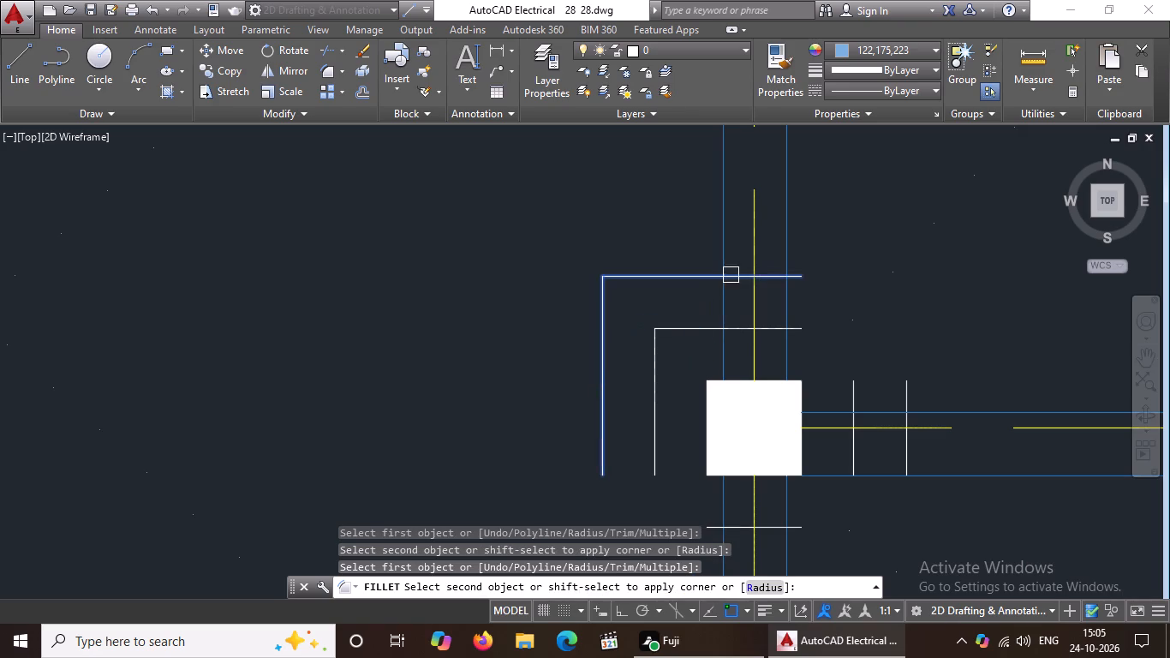
{"action": "left_click", "coordinate": [711, 275]}
{"action": "left_click", "coordinate": [851, 386]}
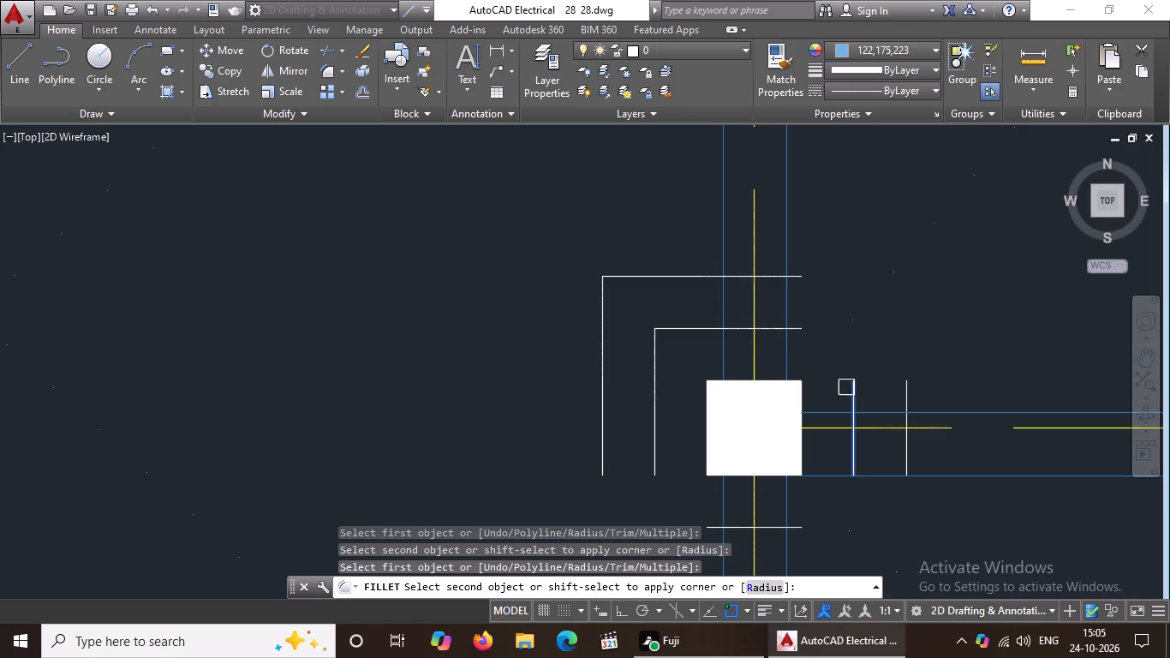
{"action": "left_click", "coordinate": [802, 319]}
{"action": "left_click", "coordinate": [799, 332]}
{"action": "left_click", "coordinate": [798, 279]}
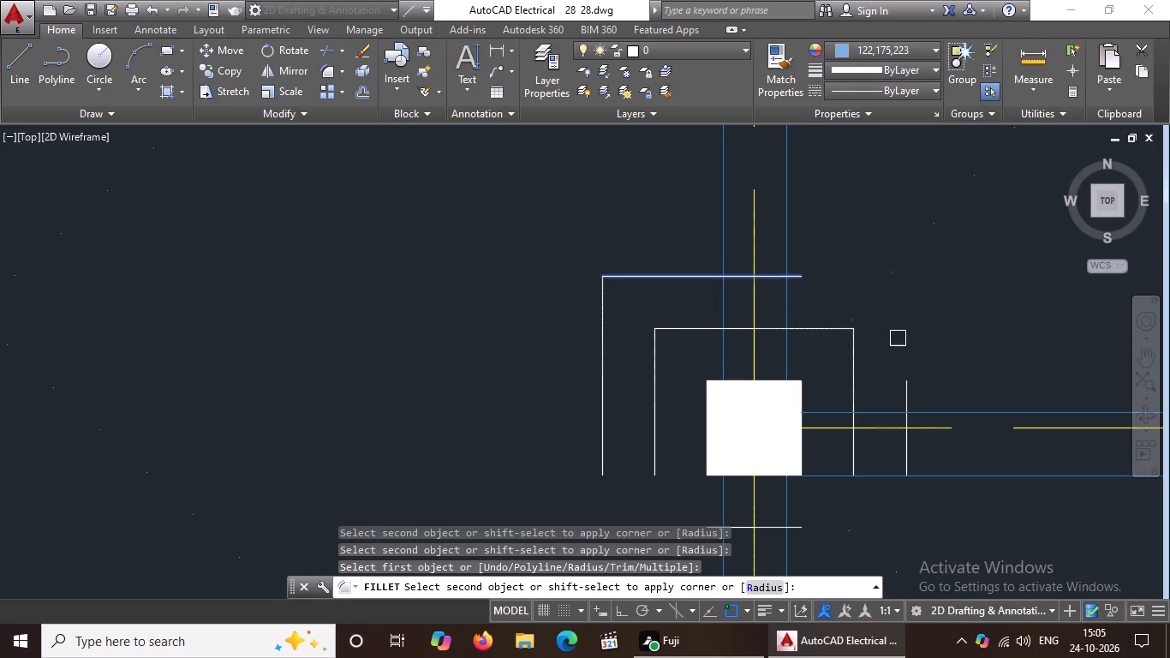
{"action": "left_click", "coordinate": [904, 386]}
Close the southwest and southeast corners of both outlines around that same west-end fourth-row column with radius 0 fillets.
{"action": "scroll", "coordinate": [859, 344], "scroll_direction": "down", "scroll_amount": 3}
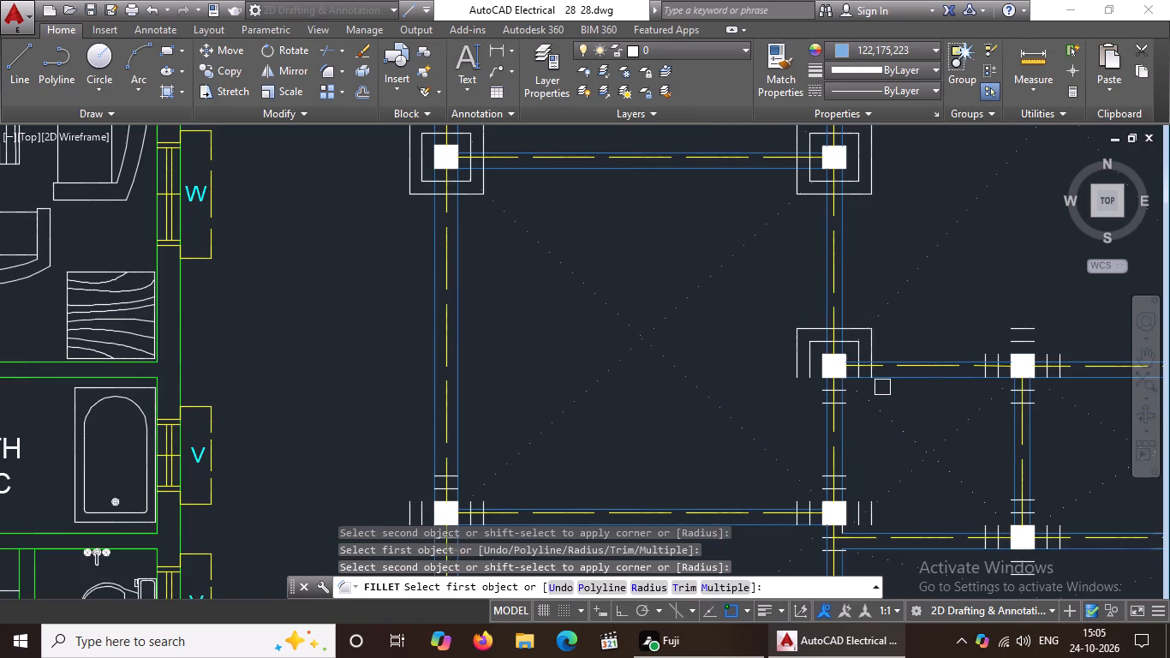
{"action": "scroll", "coordinate": [878, 360], "scroll_direction": "down", "scroll_amount": 3}
{"action": "scroll", "coordinate": [937, 362], "scroll_direction": "up", "scroll_amount": 3}
{"action": "scroll", "coordinate": [752, 358], "scroll_direction": "up", "scroll_amount": 4}
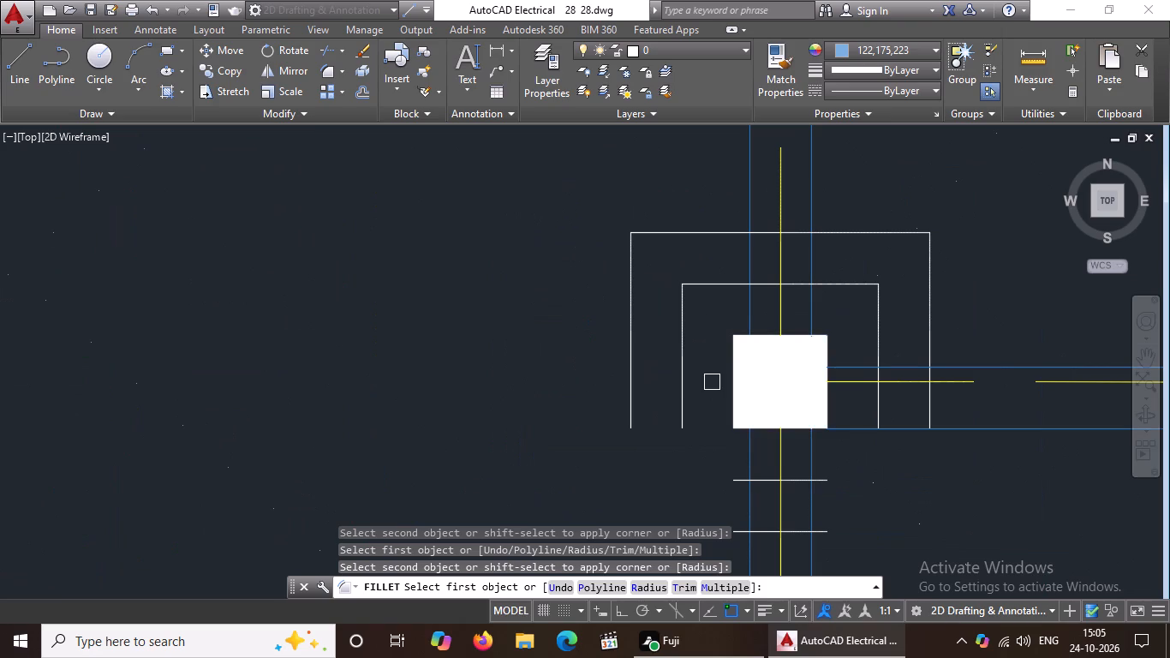
{"action": "left_click", "coordinate": [686, 384]}
{"action": "left_click", "coordinate": [761, 480]}
{"action": "left_click", "coordinate": [632, 379]}
{"action": "scroll", "coordinate": [689, 332], "scroll_direction": "down", "scroll_amount": 3}
{"action": "scroll", "coordinate": [702, 411], "scroll_direction": "up", "scroll_amount": 3}
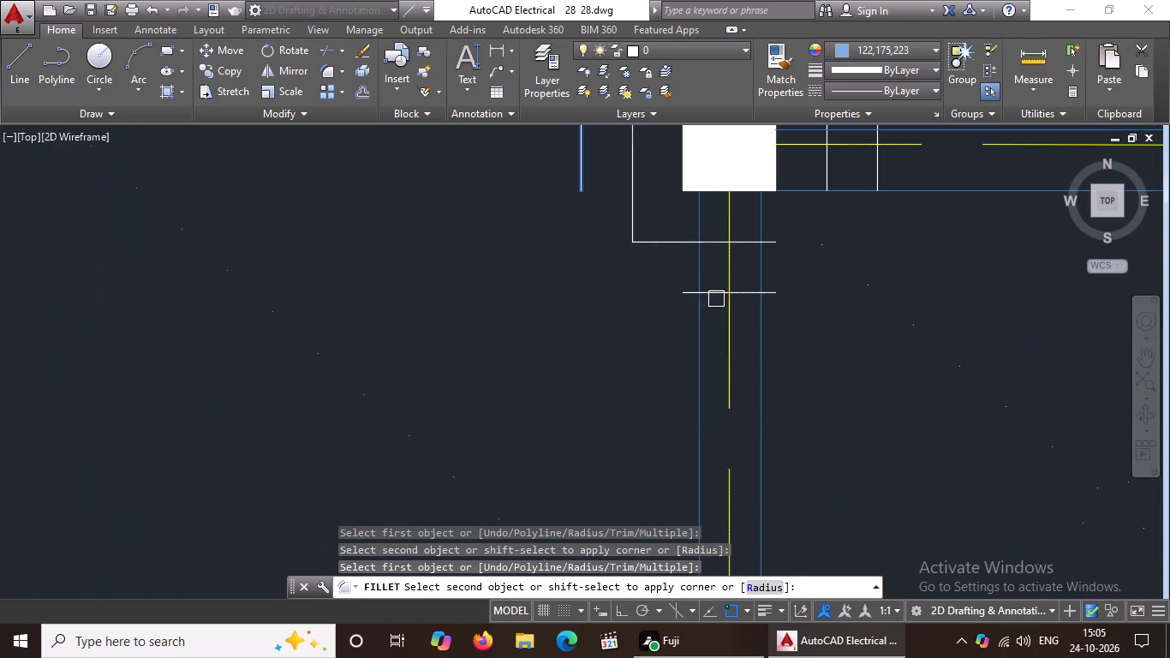
{"action": "left_click", "coordinate": [707, 297]}
{"action": "scroll", "coordinate": [763, 330], "scroll_direction": "down", "scroll_amount": 2}
{"action": "scroll", "coordinate": [778, 278], "scroll_direction": "up", "scroll_amount": 3}
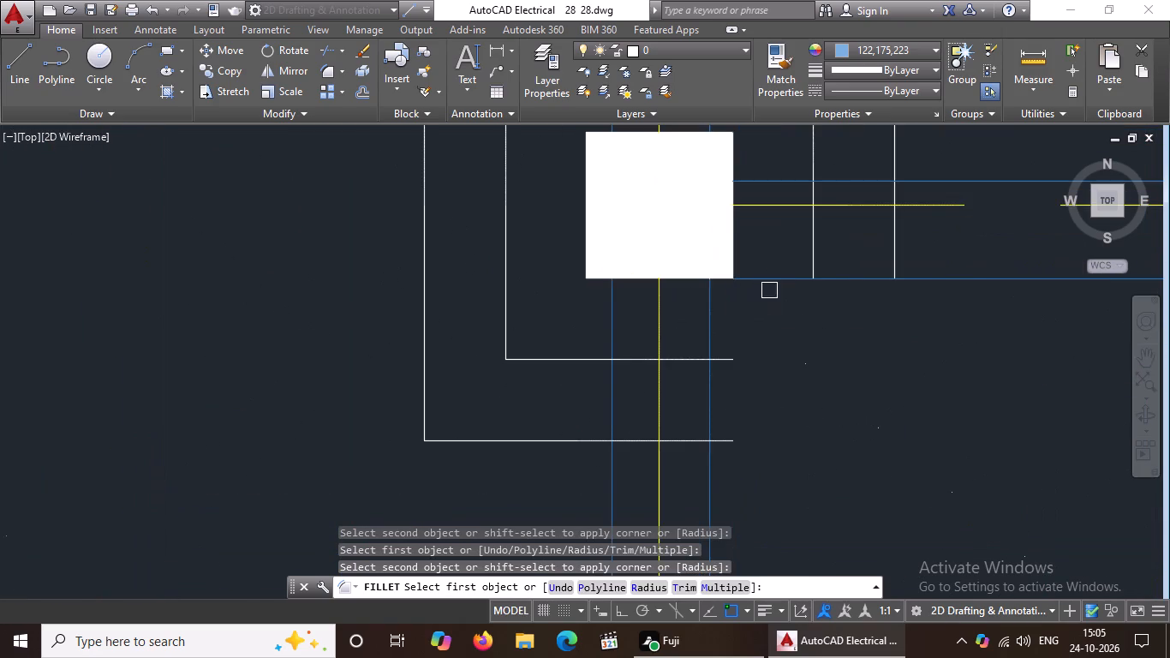
{"action": "left_click", "coordinate": [735, 356]}
{"action": "left_click", "coordinate": [815, 237]}
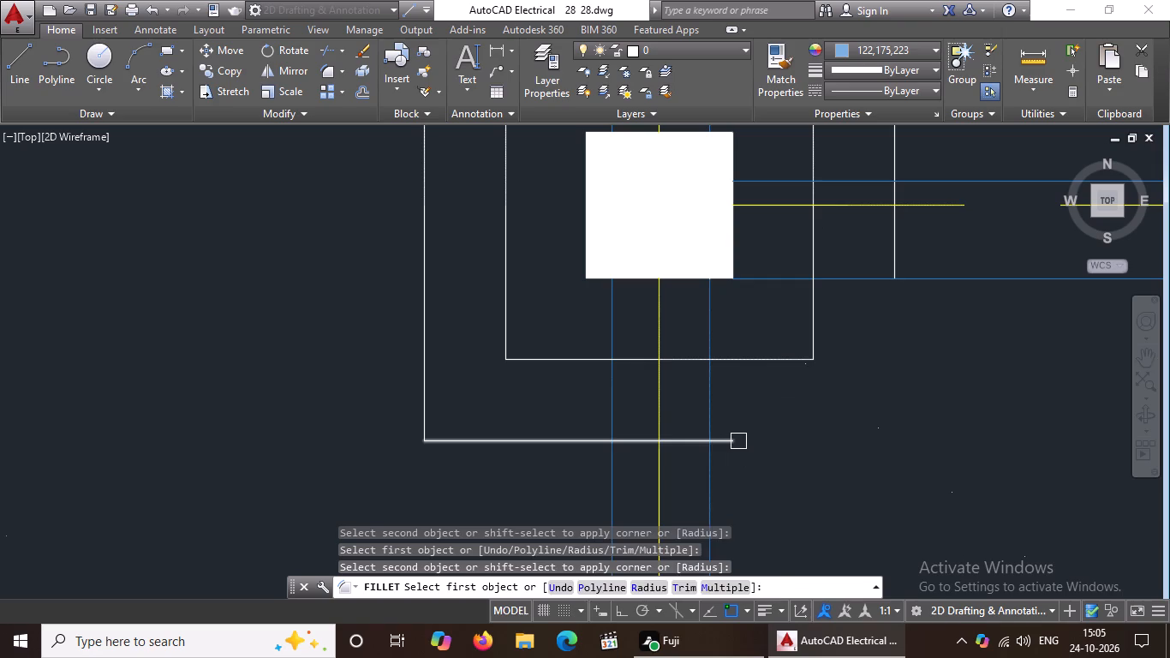
{"action": "left_click", "coordinate": [738, 440]}
{"action": "left_click", "coordinate": [890, 252]}
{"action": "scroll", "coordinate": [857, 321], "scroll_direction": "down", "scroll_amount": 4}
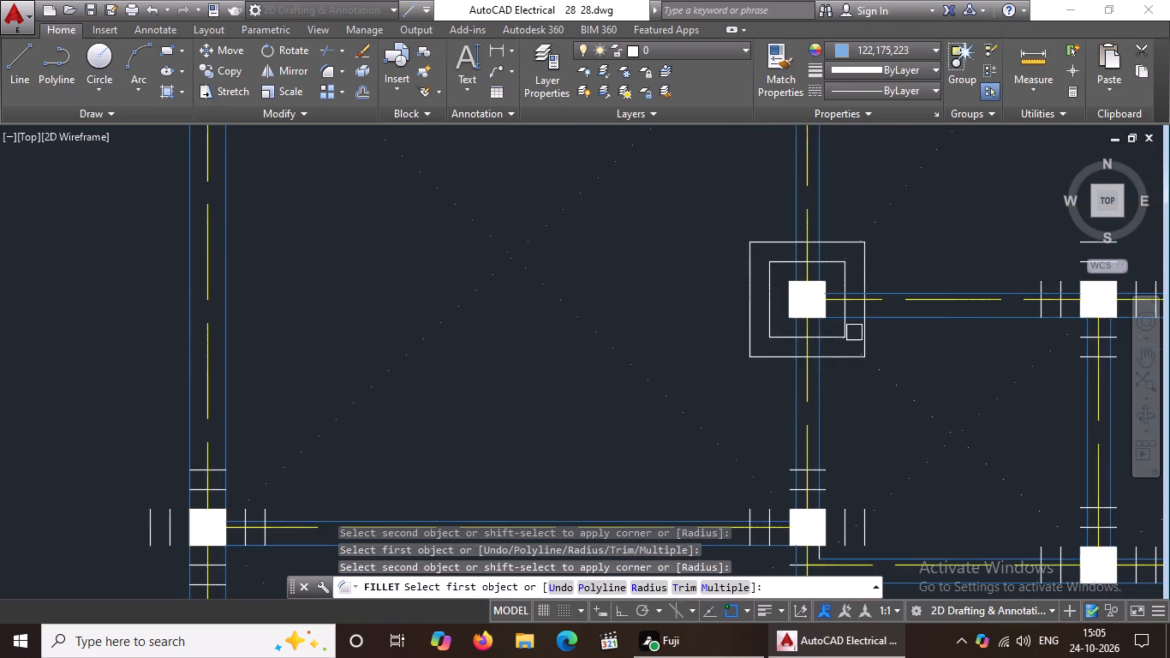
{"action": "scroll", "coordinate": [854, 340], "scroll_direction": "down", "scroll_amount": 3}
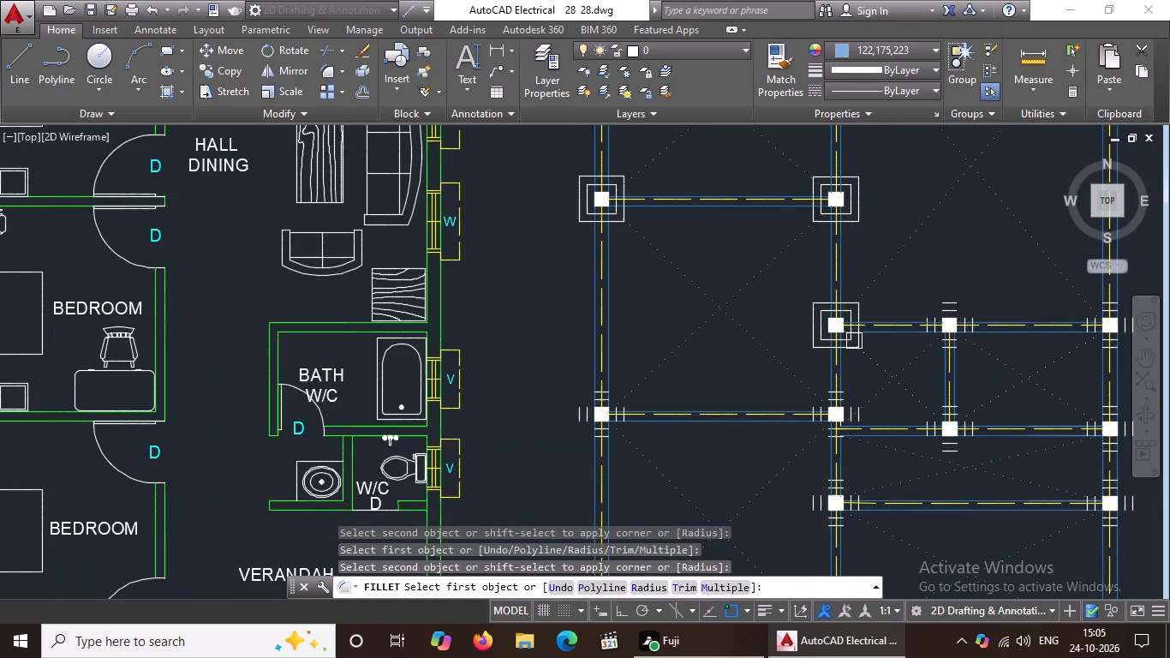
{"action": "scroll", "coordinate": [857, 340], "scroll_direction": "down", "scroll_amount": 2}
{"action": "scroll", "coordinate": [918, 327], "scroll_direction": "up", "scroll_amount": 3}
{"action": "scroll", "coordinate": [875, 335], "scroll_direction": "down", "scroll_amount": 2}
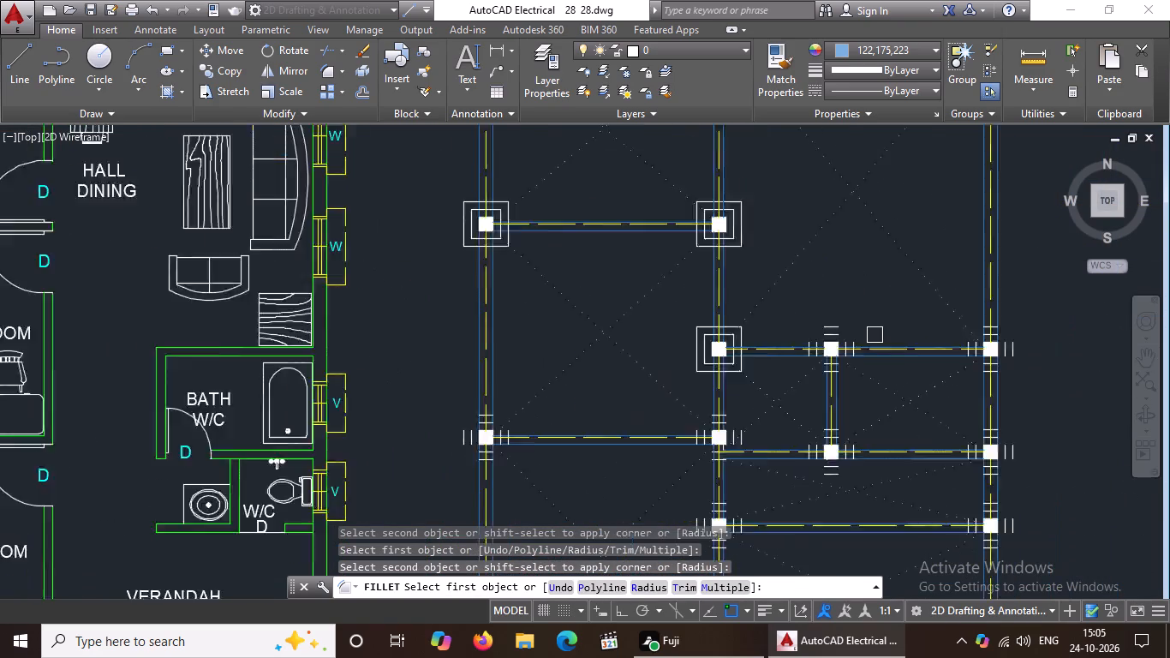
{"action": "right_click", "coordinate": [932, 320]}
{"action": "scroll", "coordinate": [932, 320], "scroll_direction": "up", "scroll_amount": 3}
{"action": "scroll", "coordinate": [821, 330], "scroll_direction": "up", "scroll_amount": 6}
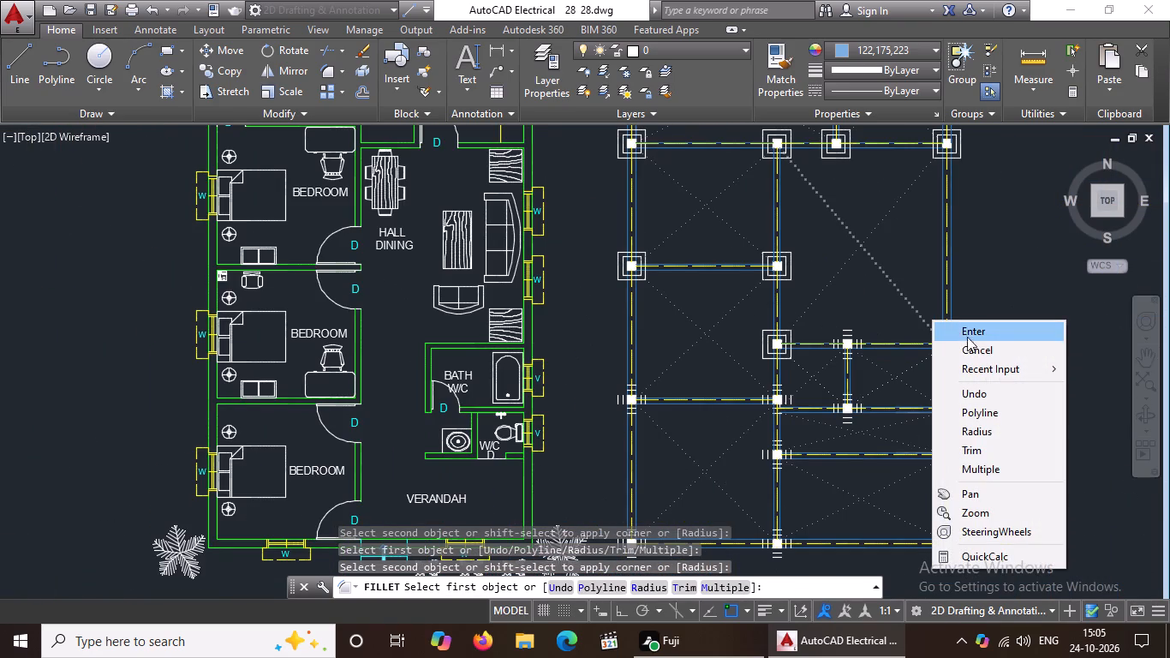
Restart Fillet in Multiple mode with radius 0 and close the northwest and northeast corners of both outlines around the middle fourth-row column.
{"action": "left_click", "coordinate": [964, 349]}
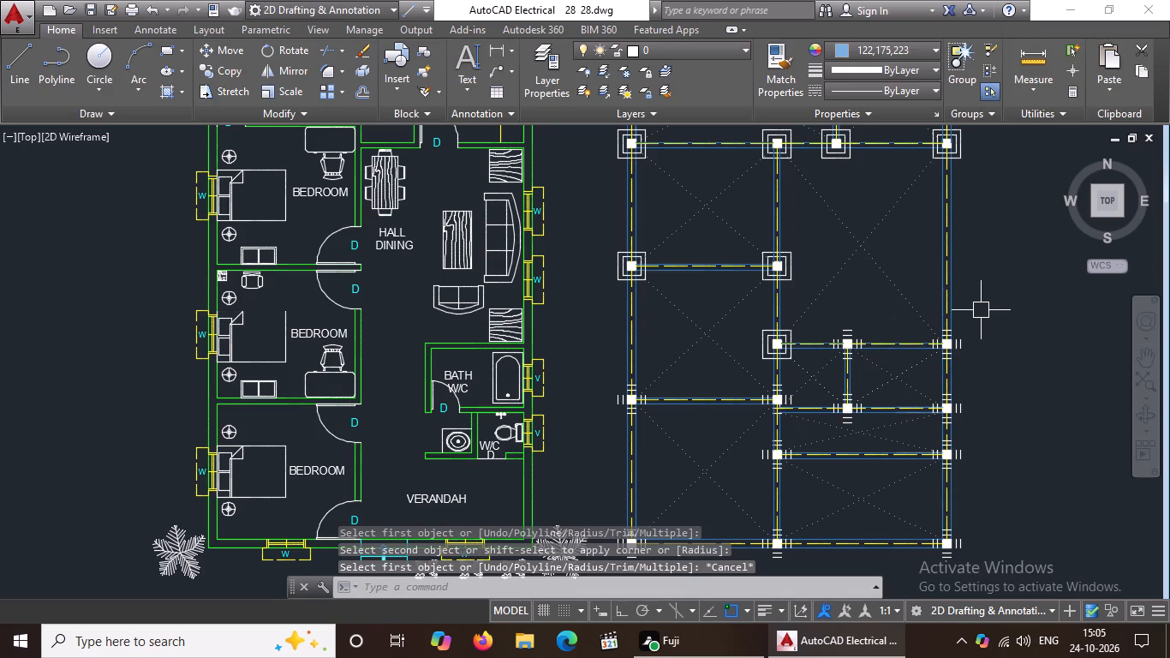
{"action": "key", "text": "Escape"}
{"action": "scroll", "coordinate": [826, 321], "scroll_direction": "down", "scroll_amount": 1}
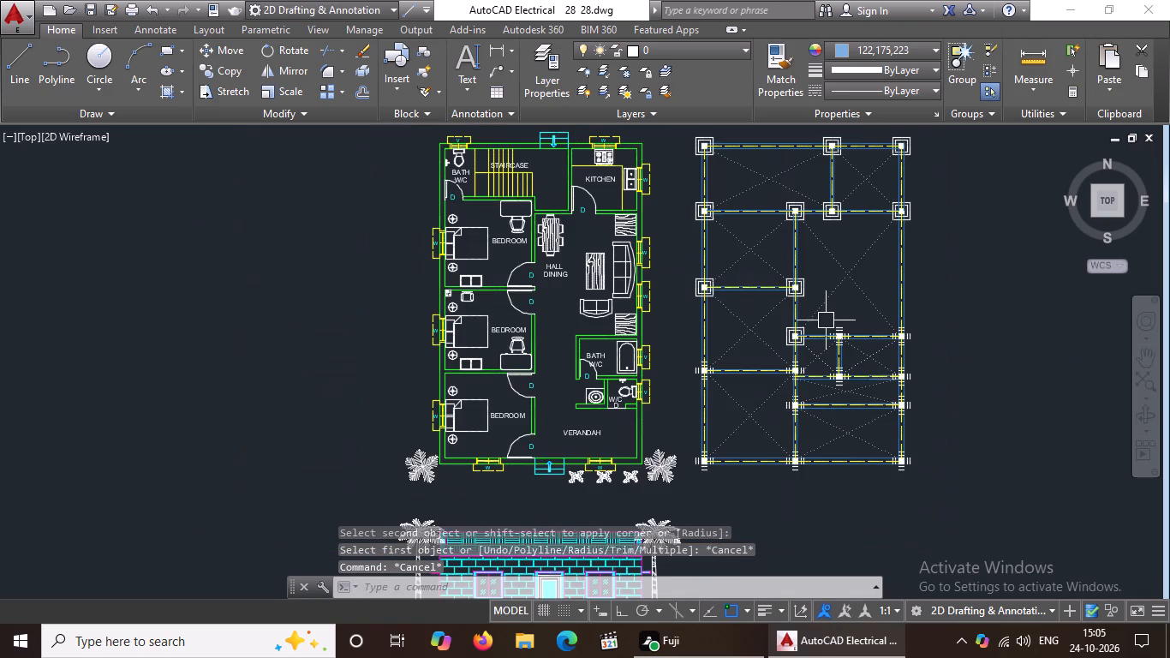
{"action": "key", "text": "Escape"}
{"action": "key", "text": "f"}
{"action": "key", "text": "Return"}
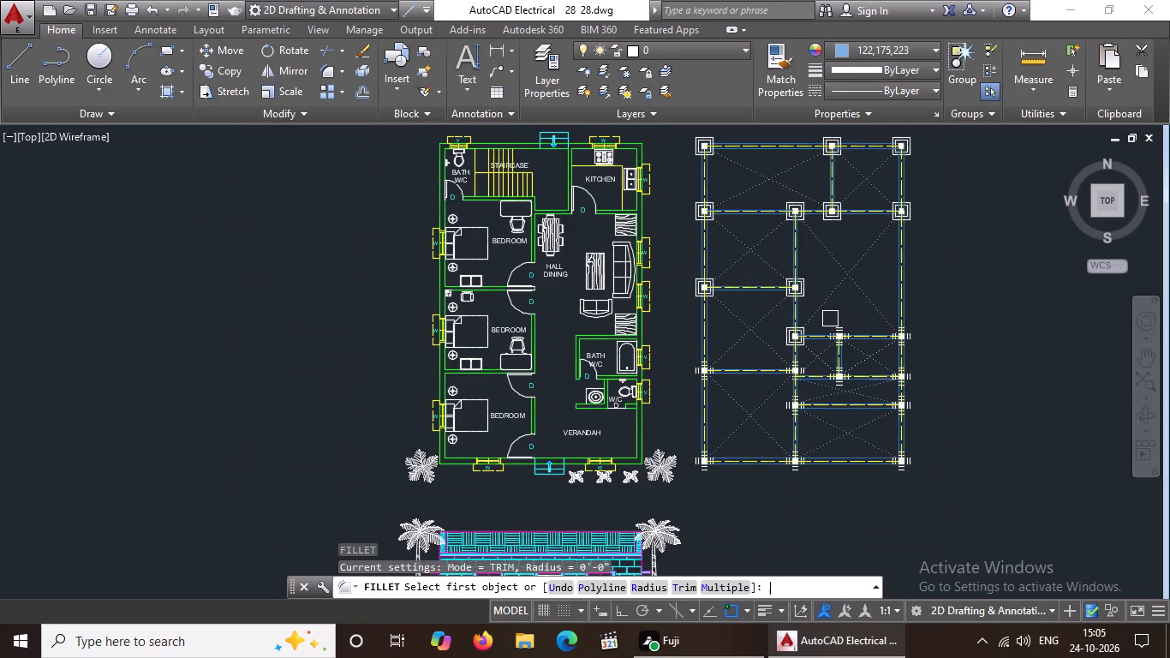
{"action": "key", "text": "m"}
{"action": "key", "text": "Return"}
{"action": "key", "text": "r"}
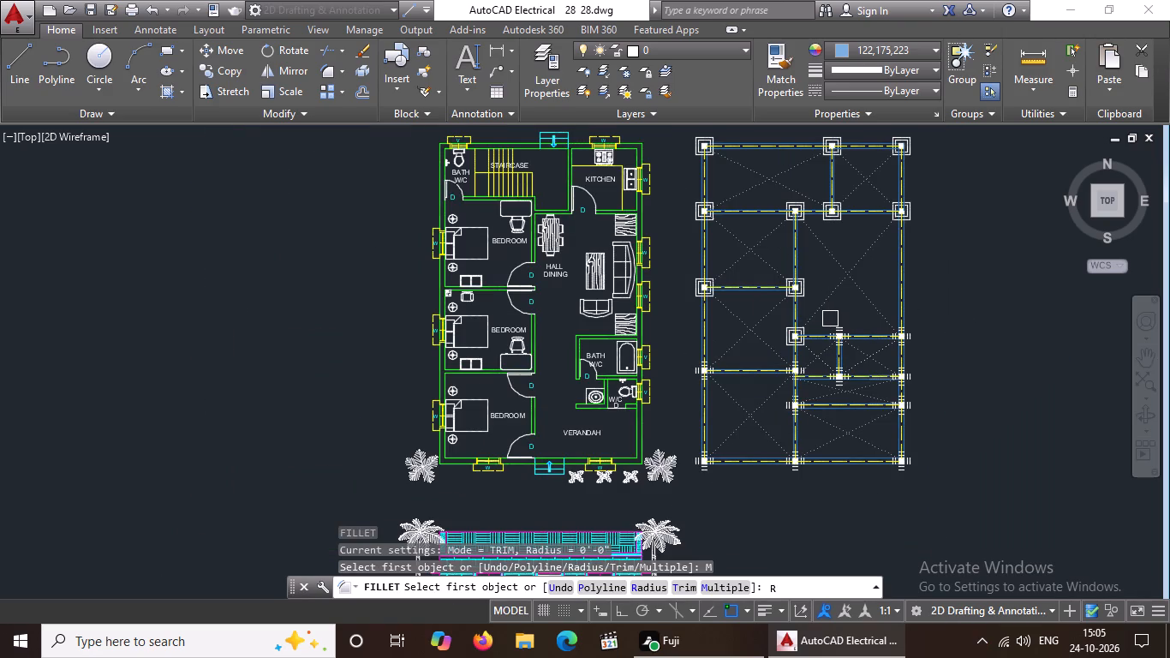
{"action": "key", "text": "Return"}
{"action": "key", "text": "0"}
{"action": "key", "text": "Return"}
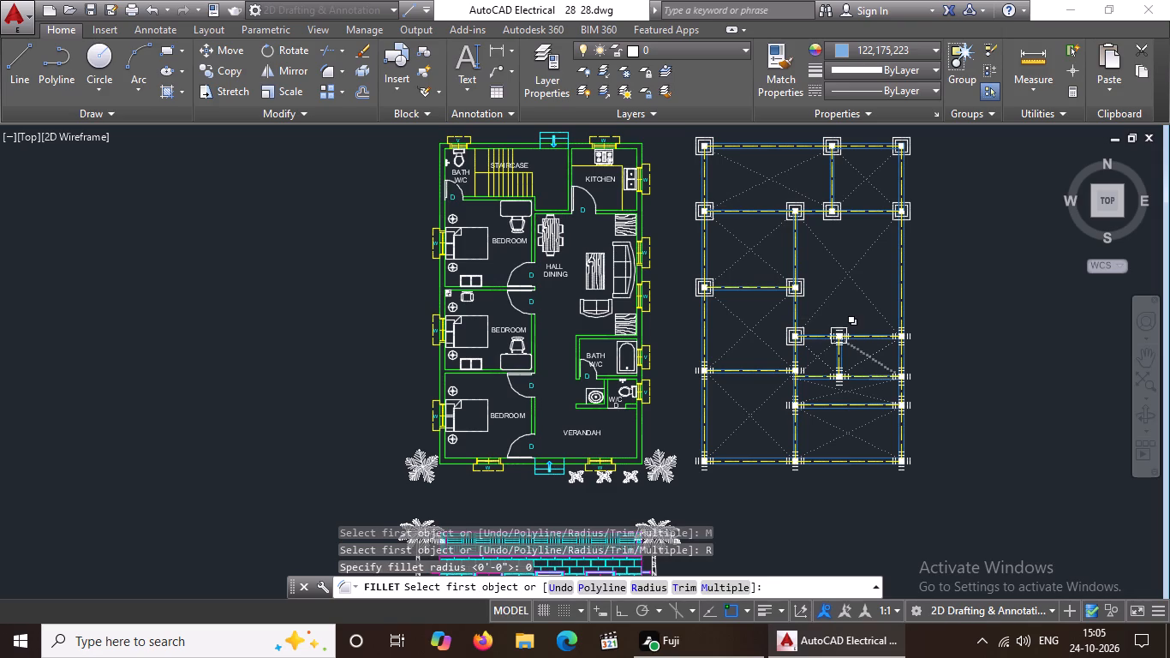
{"action": "scroll", "coordinate": [833, 348], "scroll_direction": "up", "scroll_amount": 5}
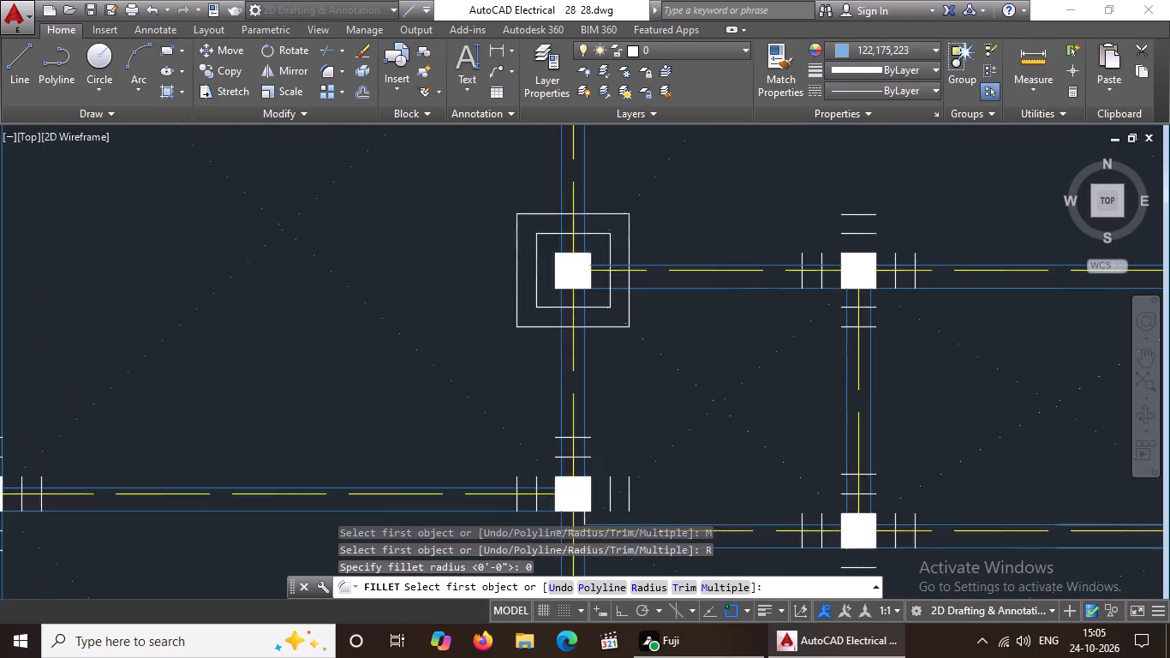
{"action": "scroll", "coordinate": [848, 266], "scroll_direction": "down", "scroll_amount": 2}
{"action": "scroll", "coordinate": [875, 230], "scroll_direction": "up", "scroll_amount": 3}
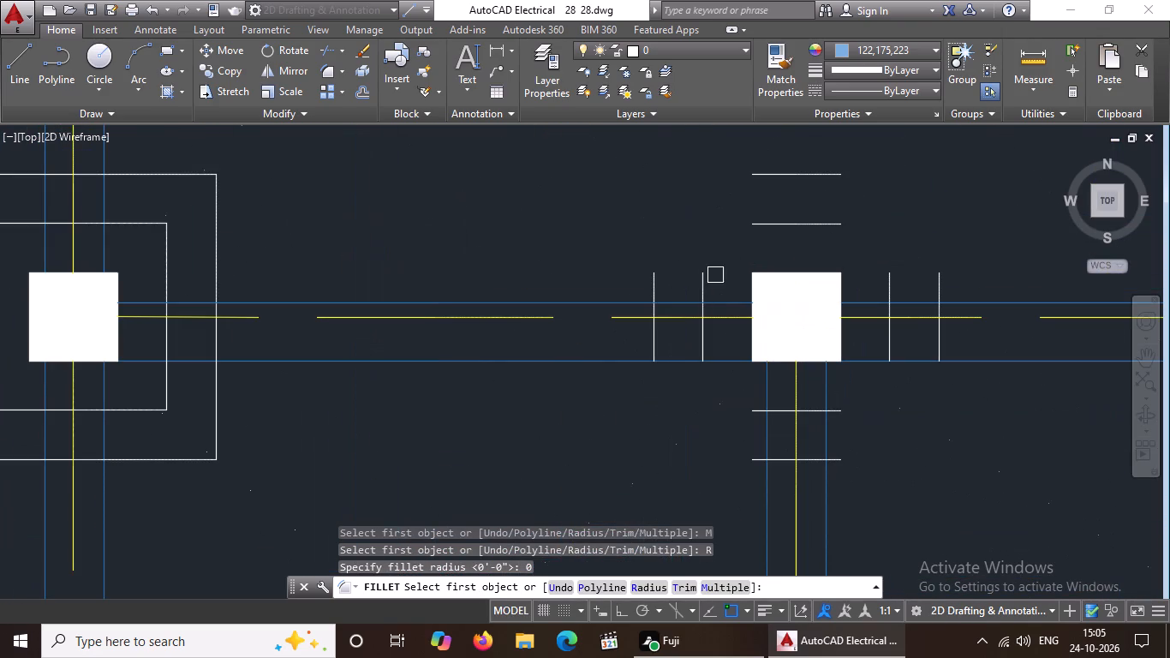
{"action": "left_click_drag", "start_coordinate": [708, 277], "coordinate": [718, 269]}
{"action": "left_click", "coordinate": [767, 229]}
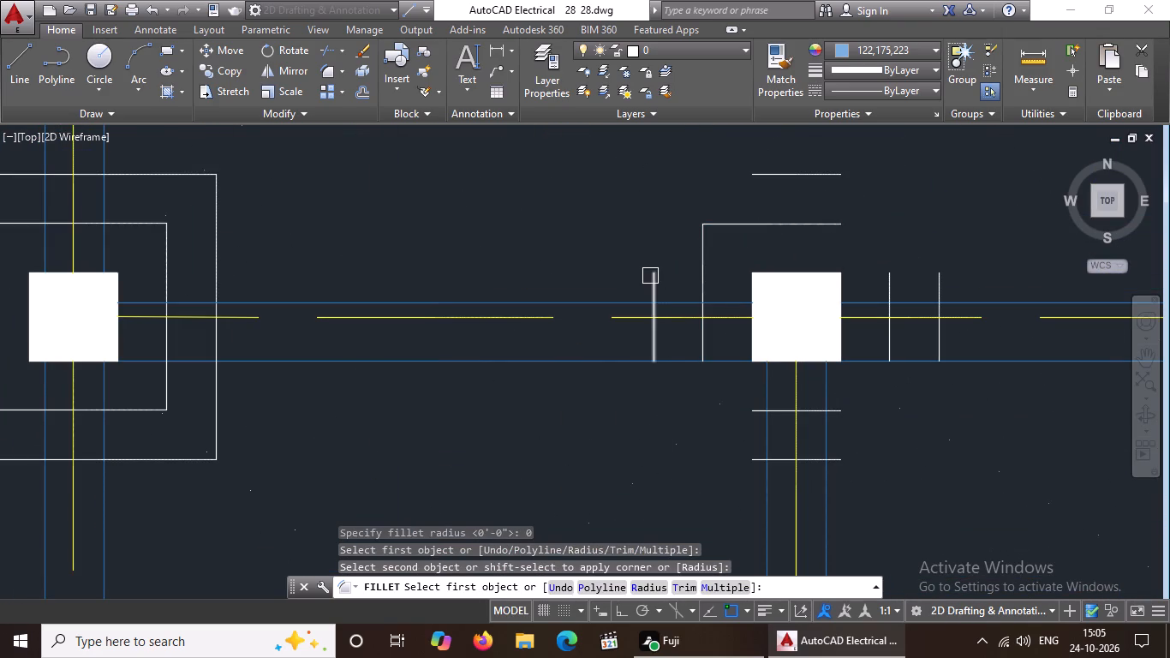
{"action": "left_click", "coordinate": [657, 272]}
{"action": "left_click", "coordinate": [768, 170]}
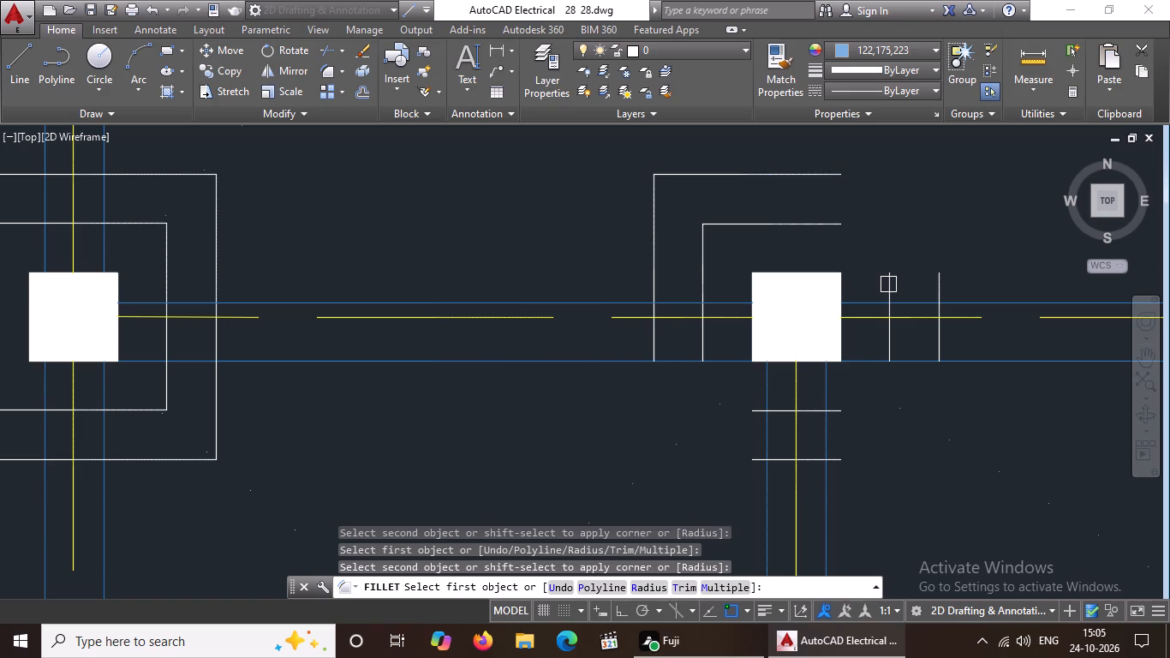
{"action": "left_click", "coordinate": [888, 284]}
{"action": "left_click", "coordinate": [821, 230]}
{"action": "left_click", "coordinate": [825, 173]}
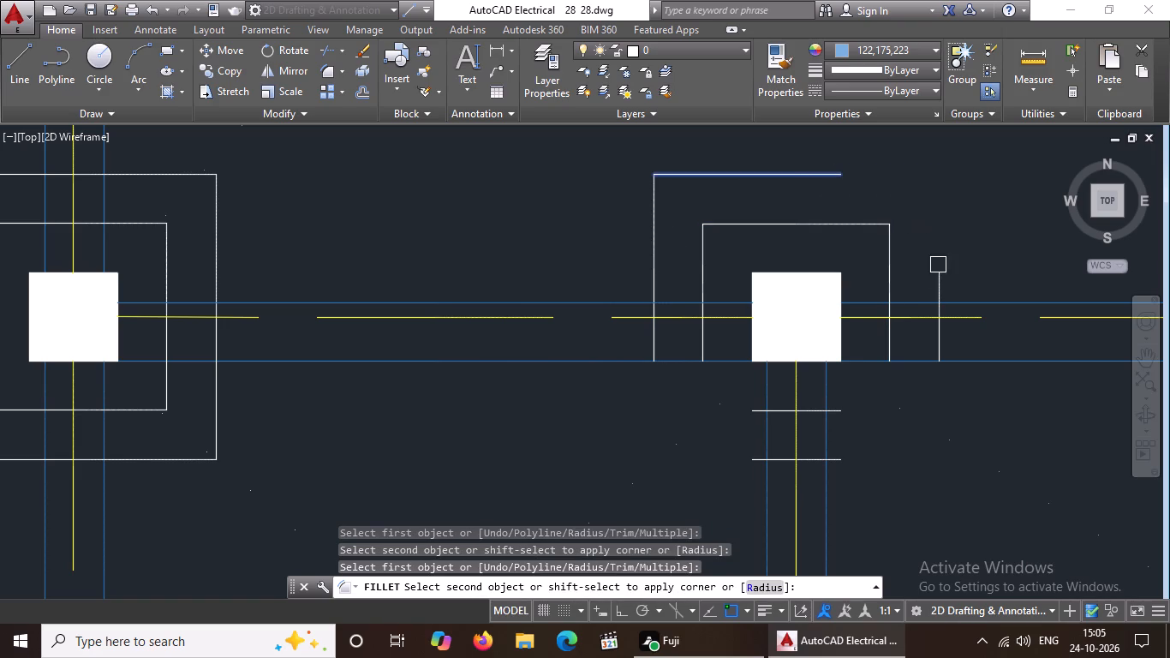
{"action": "left_click", "coordinate": [937, 286]}
Close the southwest and southeast corners of both outlines around that same middle fourth-row column with radius 0 fillets.
{"action": "scroll", "coordinate": [934, 287], "scroll_direction": "down", "scroll_amount": 7}
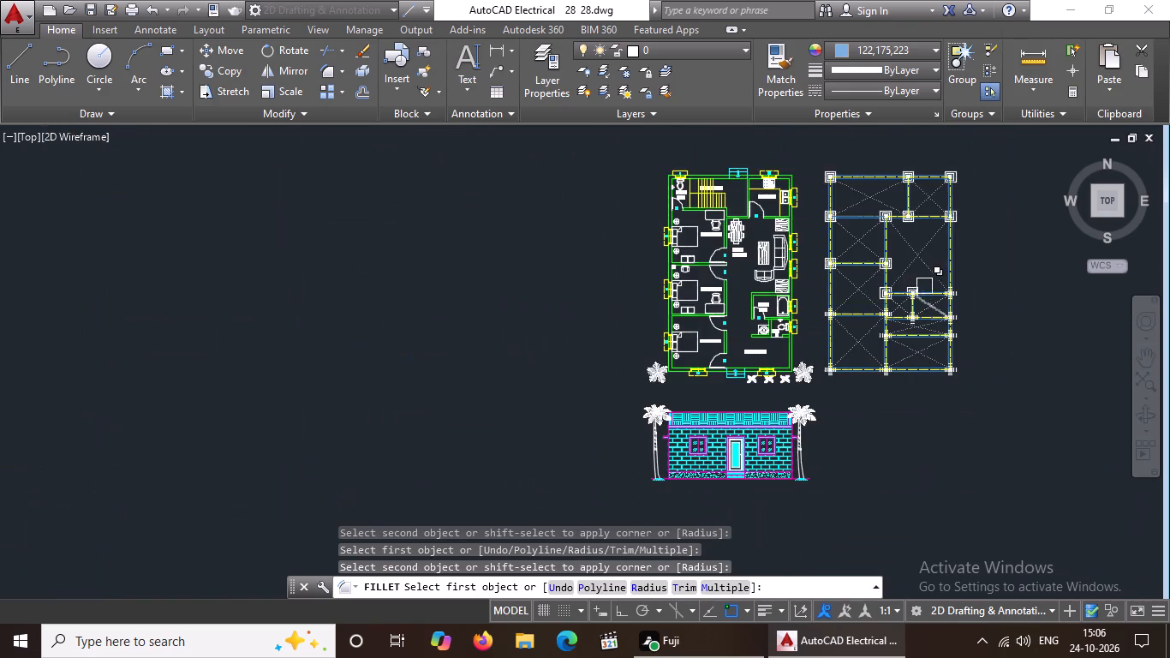
{"action": "scroll", "coordinate": [928, 284], "scroll_direction": "up", "scroll_amount": 4}
{"action": "scroll", "coordinate": [802, 307], "scroll_direction": "up", "scroll_amount": 2}
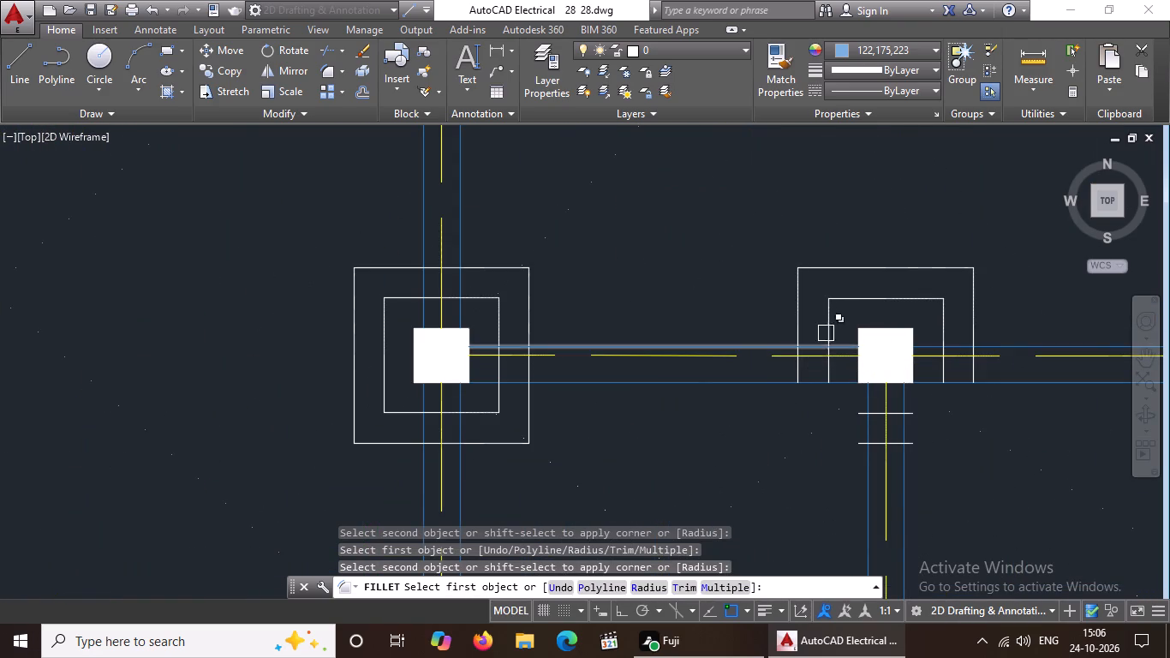
{"action": "left_click", "coordinate": [827, 332]}
{"action": "scroll", "coordinate": [851, 428], "scroll_direction": "up", "scroll_amount": 3}
{"action": "left_click", "coordinate": [884, 400]}
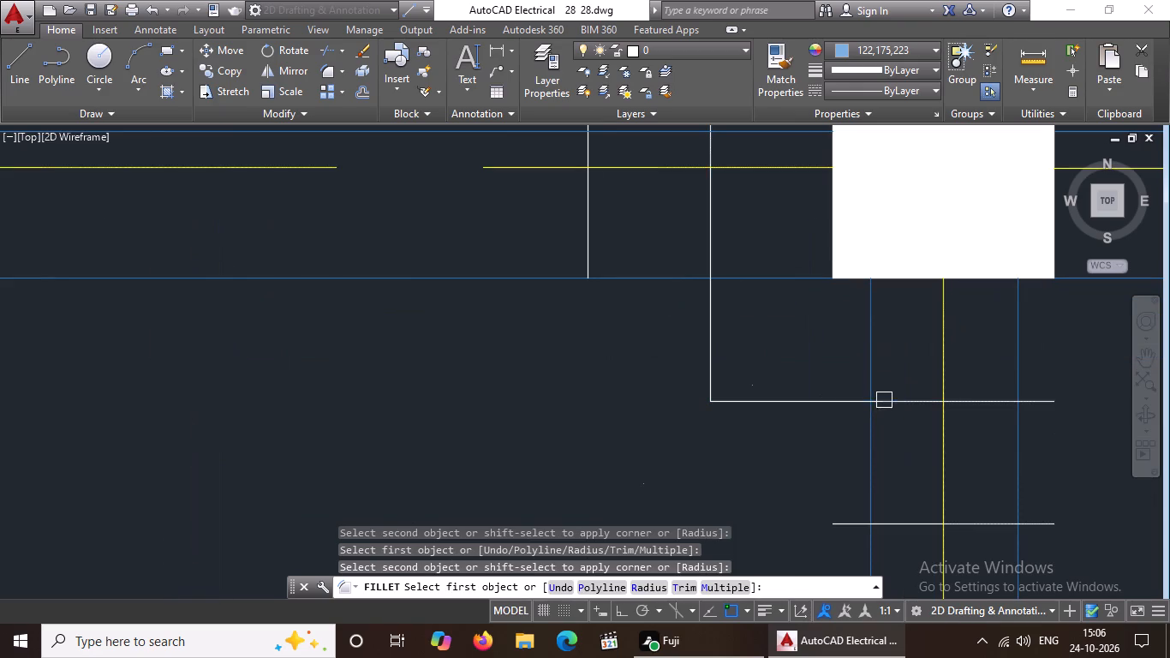
{"action": "left_click", "coordinate": [584, 241]}
{"action": "left_click", "coordinate": [832, 521]}
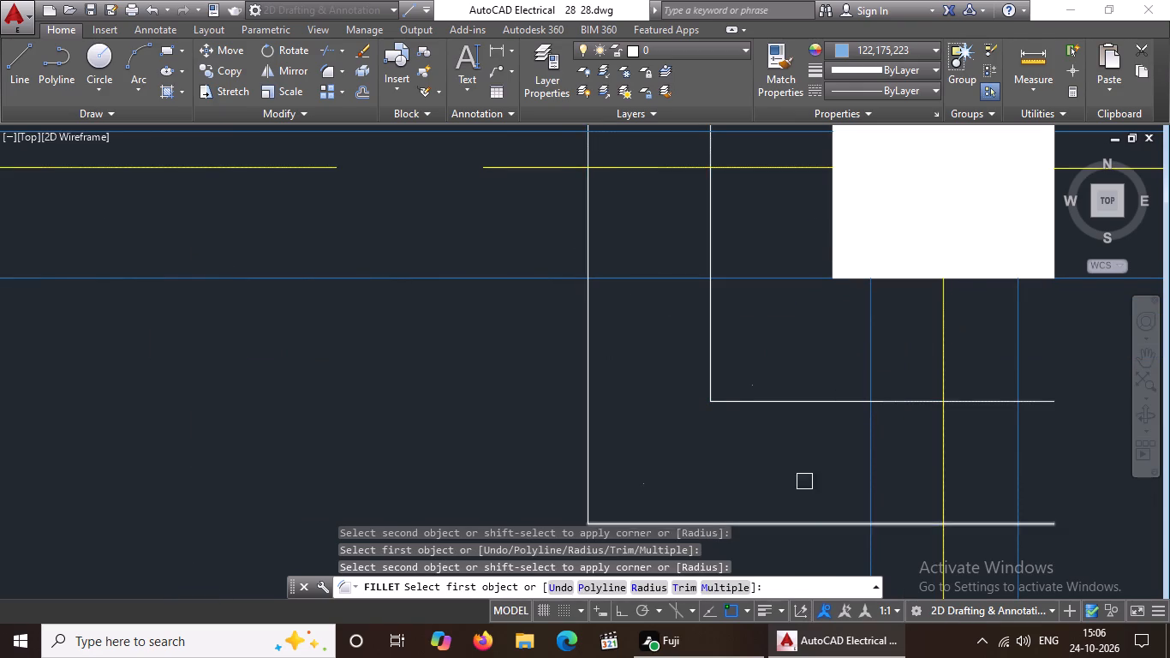
{"action": "scroll", "coordinate": [801, 475], "scroll_direction": "down", "scroll_amount": 2}
{"action": "scroll", "coordinate": [882, 455], "scroll_direction": "up", "scroll_amount": 2}
{"action": "left_click", "coordinate": [868, 432]}
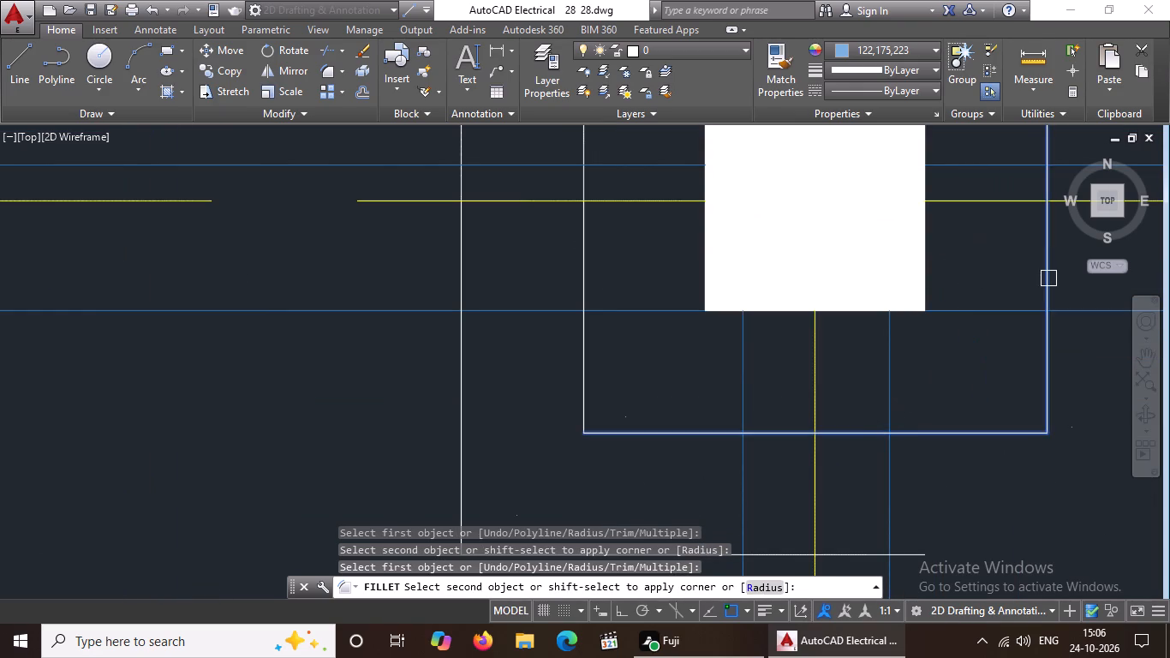
{"action": "left_click_drag", "start_coordinate": [1049, 278], "coordinate": [1040, 283]}
{"action": "scroll", "coordinate": [825, 323], "scroll_direction": "down", "scroll_amount": 4}
{"action": "scroll", "coordinate": [886, 344], "scroll_direction": "up", "scroll_amount": 3}
{"action": "left_click", "coordinate": [692, 404]}
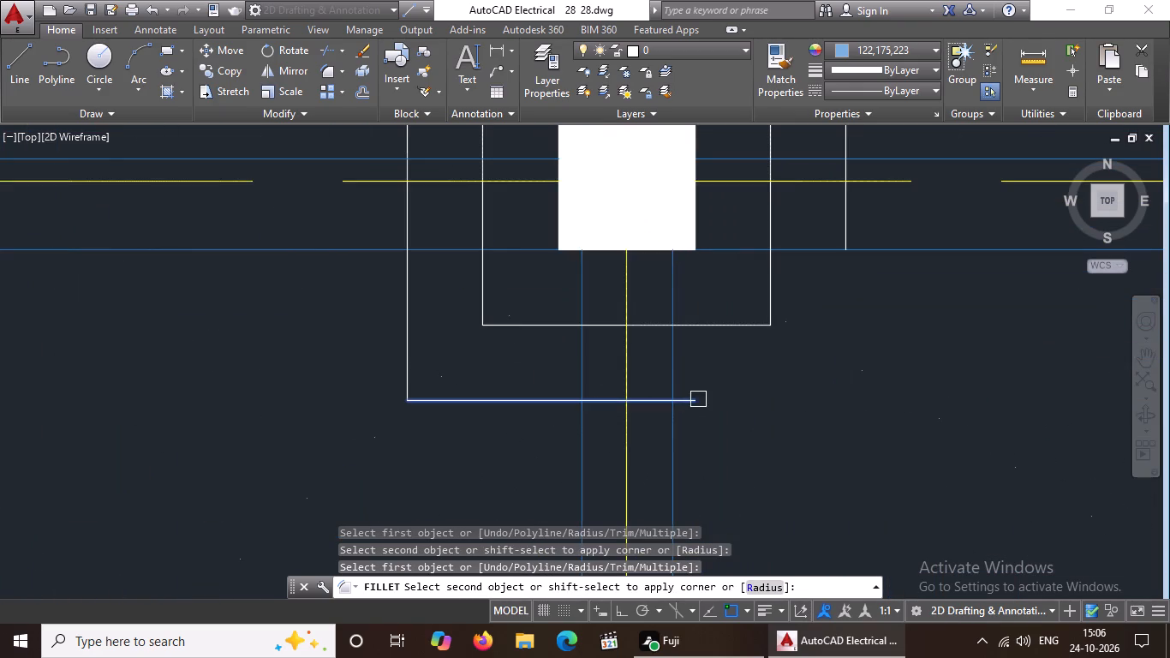
{"action": "left_click_drag", "start_coordinate": [849, 232], "coordinate": [844, 260]}
Fillet the northwest and northeast corners of both outlines around the east-end fourth-row column with radius 0.
{"action": "scroll", "coordinate": [824, 326], "scroll_direction": "down", "scroll_amount": 5}
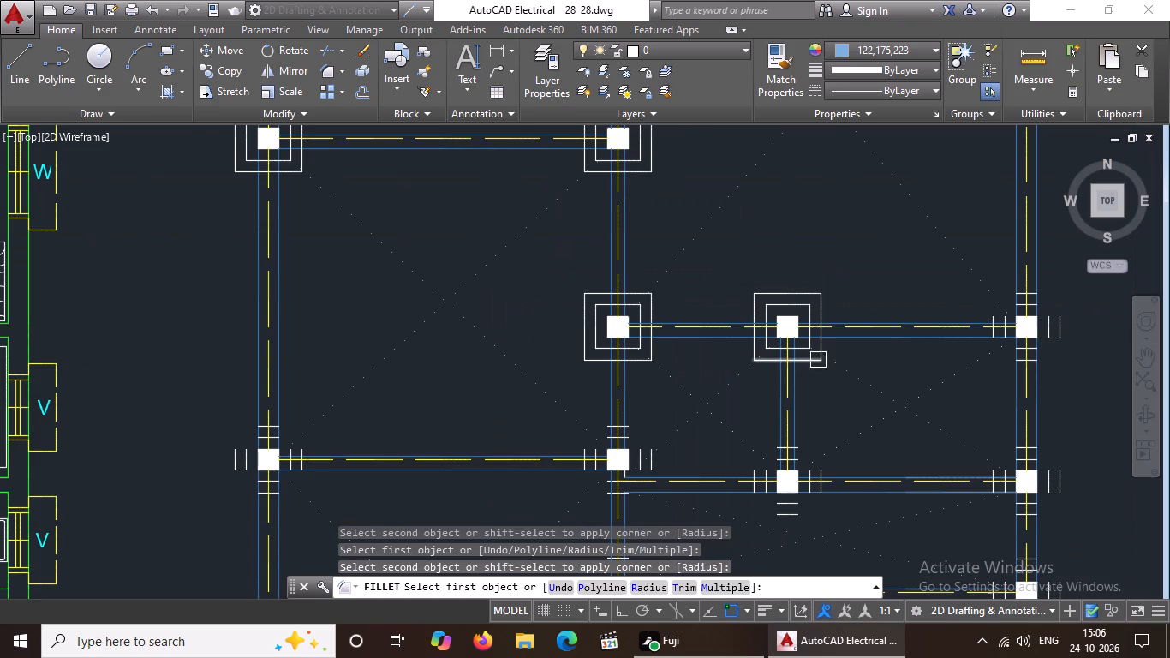
{"action": "scroll", "coordinate": [1034, 329], "scroll_direction": "down", "scroll_amount": 2}
{"action": "scroll", "coordinate": [1041, 328], "scroll_direction": "up", "scroll_amount": 6}
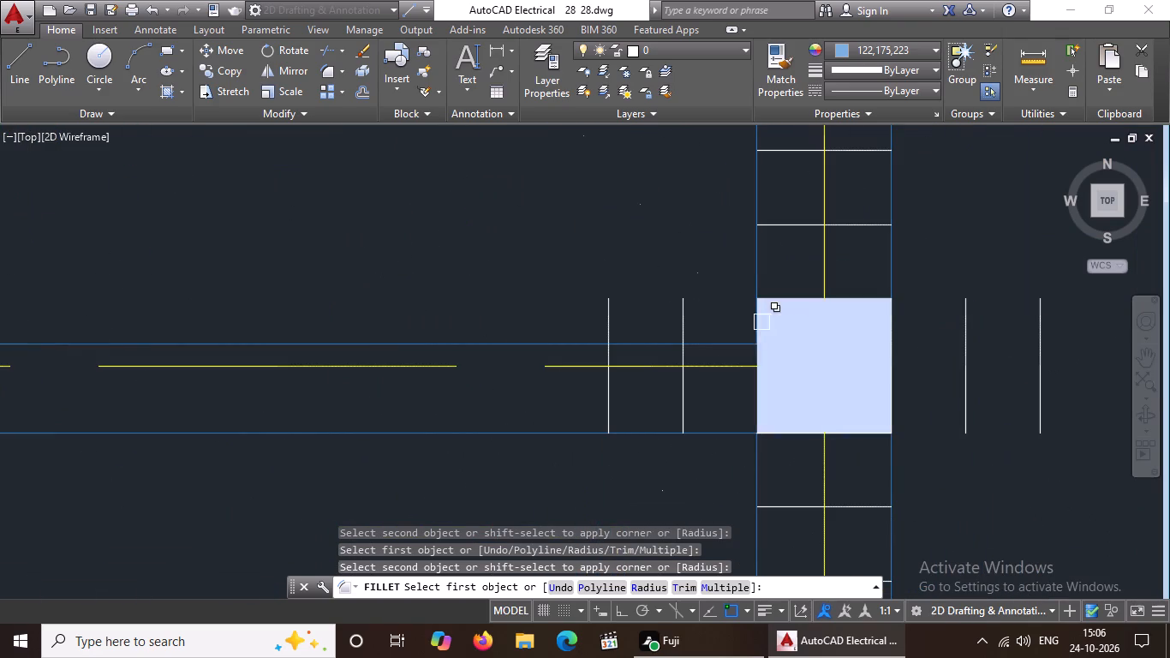
{"action": "left_click", "coordinate": [687, 317]}
{"action": "left_click", "coordinate": [791, 223]}
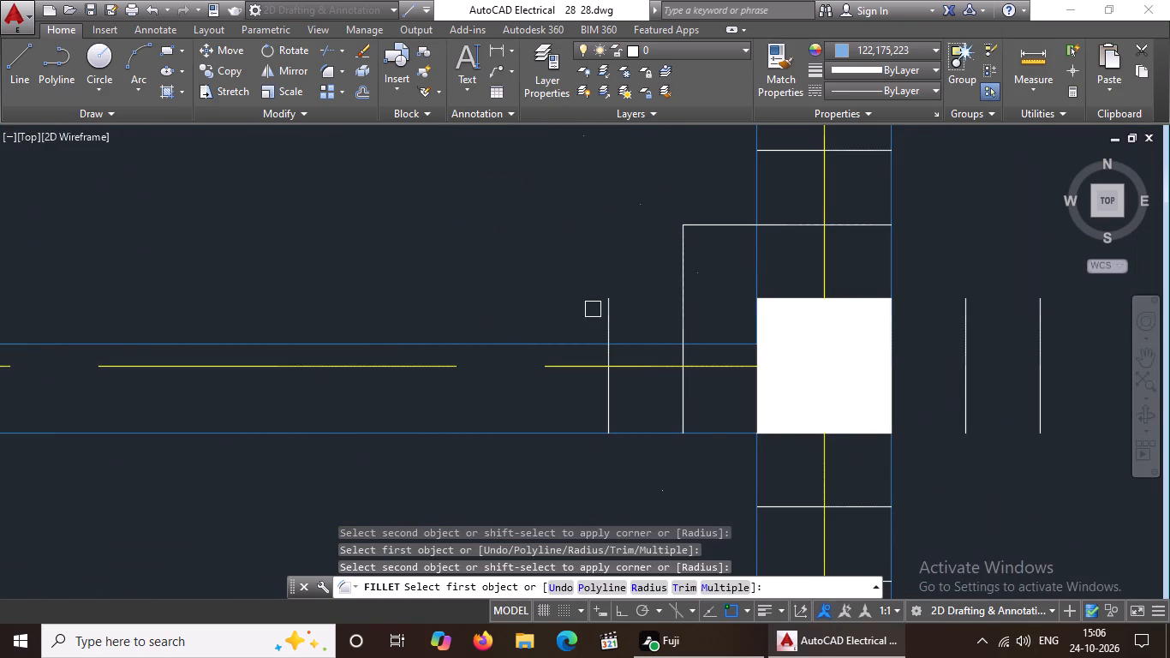
{"action": "left_click", "coordinate": [606, 308]}
{"action": "left_click", "coordinate": [783, 150]}
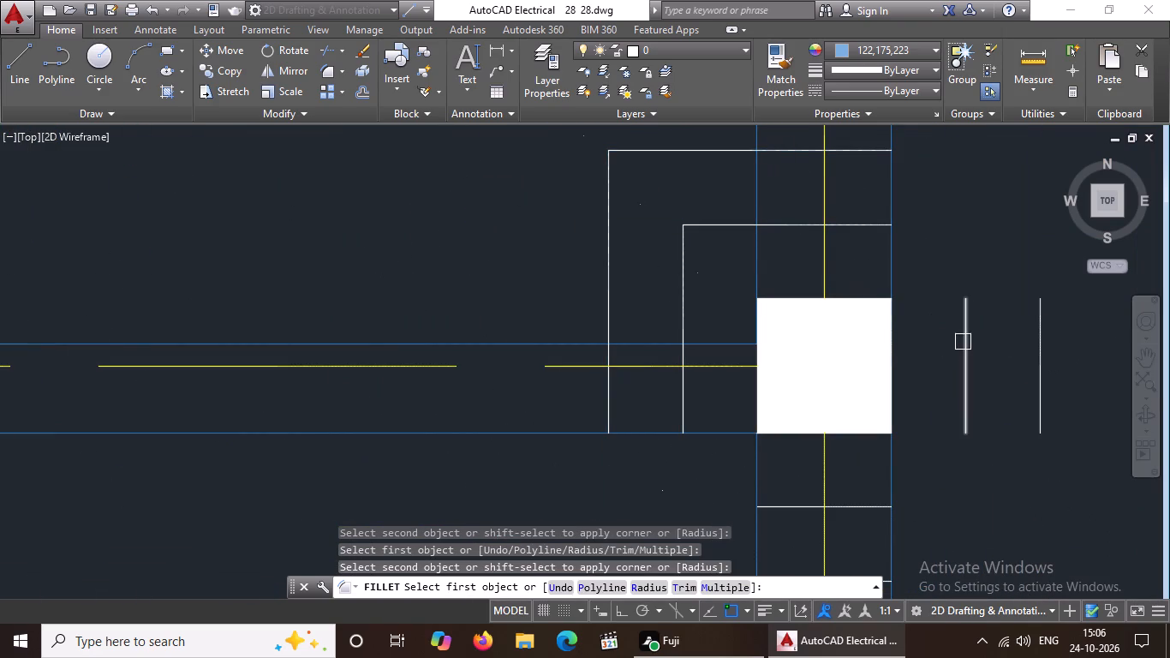
{"action": "left_click", "coordinate": [965, 338]}
{"action": "left_click", "coordinate": [879, 224]}
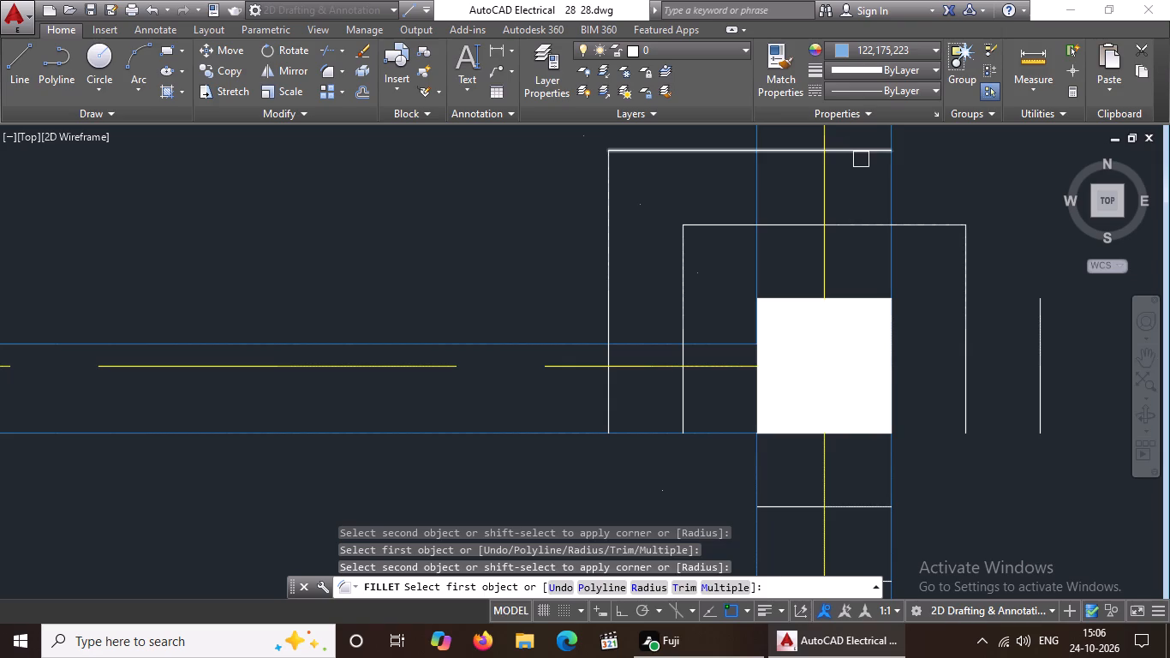
{"action": "left_click_drag", "start_coordinate": [864, 153], "coordinate": [857, 162]}
{"action": "left_click", "coordinate": [1040, 344]}
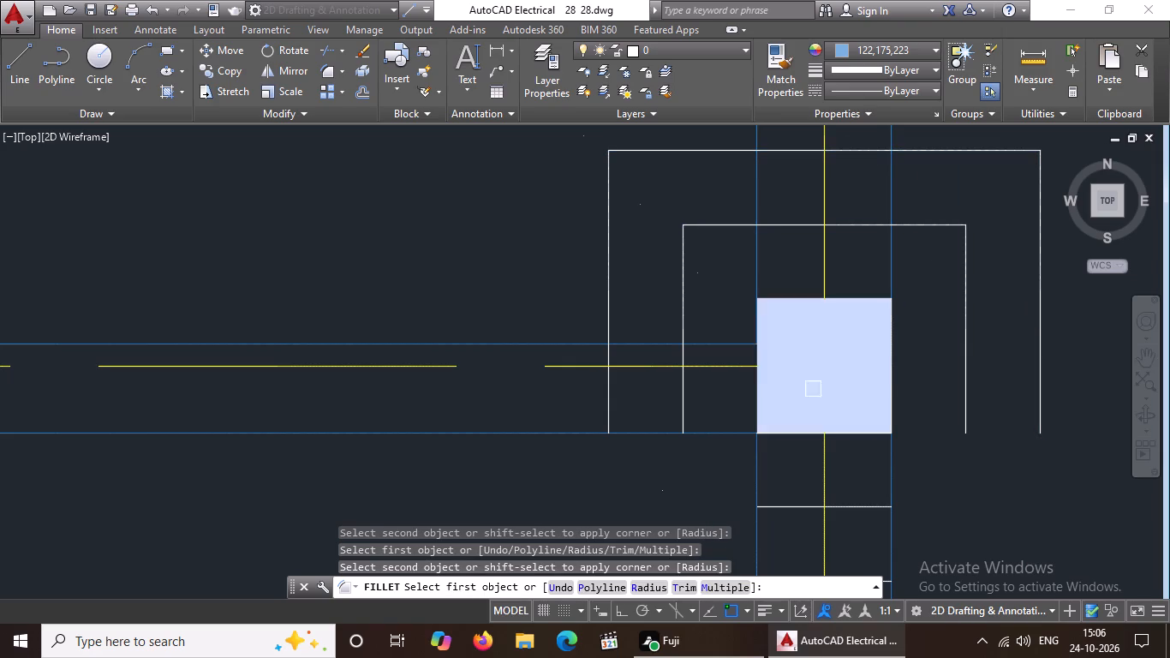
Close the southwest and southeast corners of both outlines around that same east-end fourth-row column with radius 0 fillets.
{"action": "left_click", "coordinate": [679, 407]}
{"action": "left_click", "coordinate": [789, 511]}
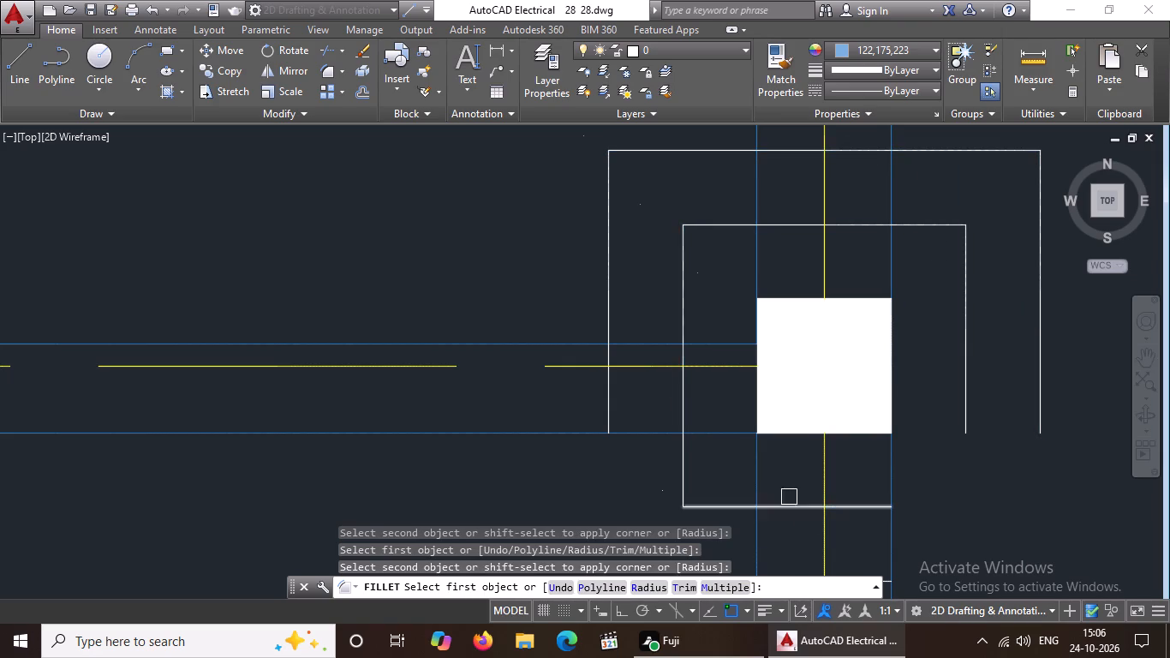
{"action": "scroll", "coordinate": [818, 433], "scroll_direction": "down", "scroll_amount": 4}
{"action": "scroll", "coordinate": [815, 446], "scroll_direction": "up", "scroll_amount": 3}
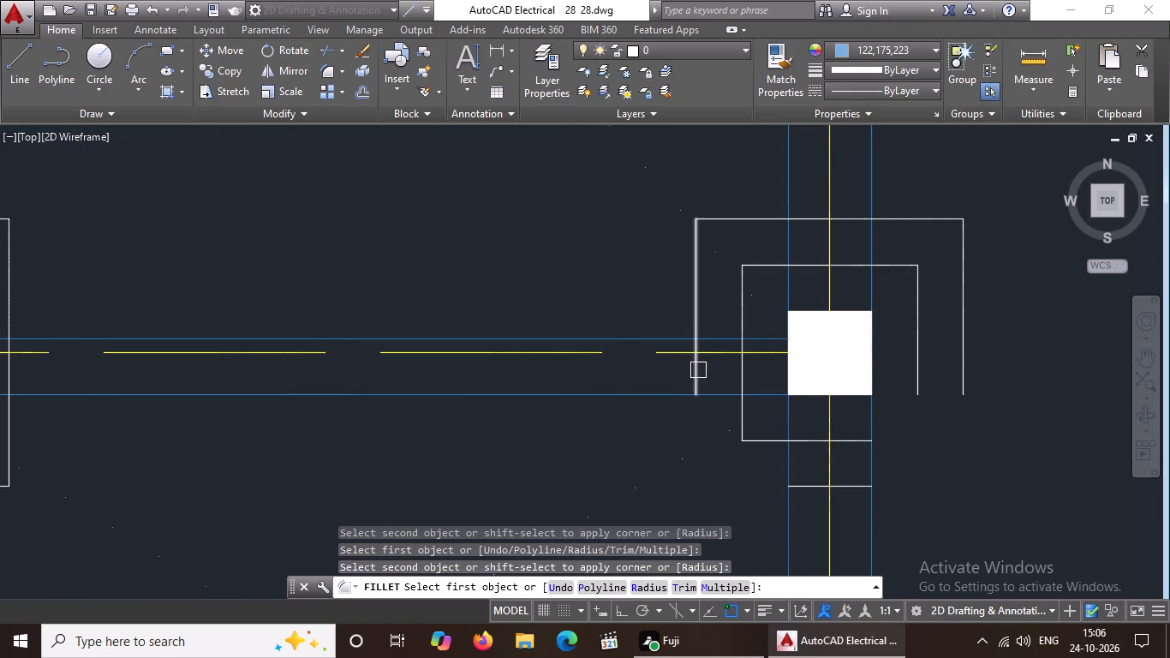
{"action": "left_click", "coordinate": [698, 370]}
{"action": "left_click", "coordinate": [806, 482]}
{"action": "left_click", "coordinate": [856, 438]}
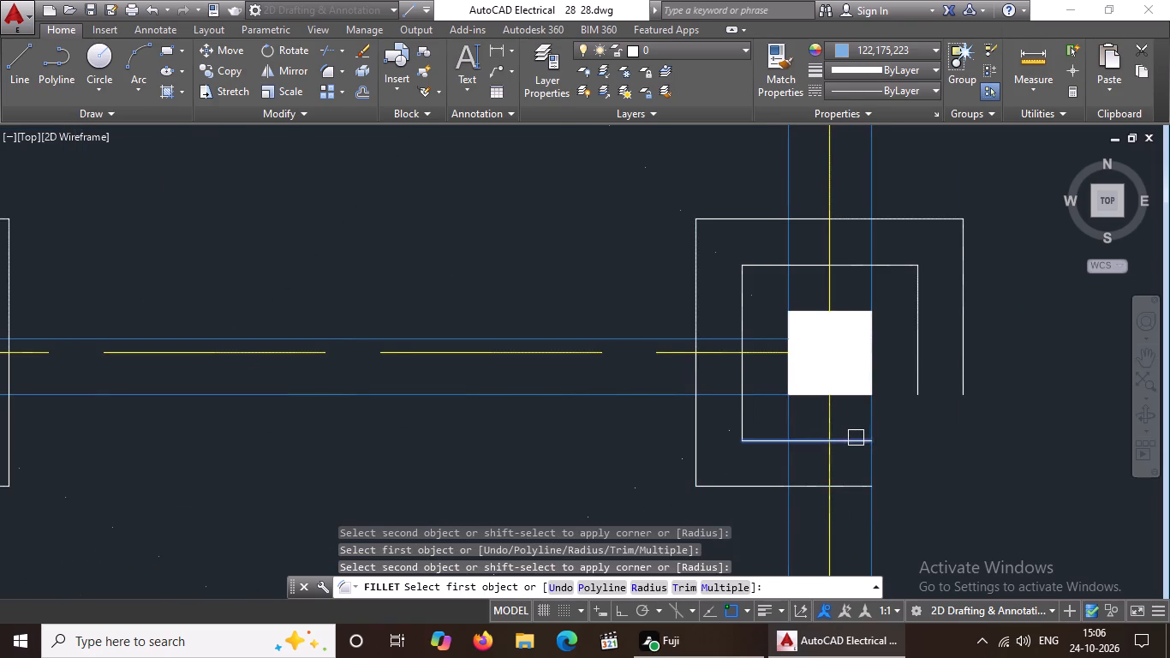
{"action": "left_click", "coordinate": [916, 369]}
{"action": "left_click_drag", "start_coordinate": [849, 492], "coordinate": [876, 476]}
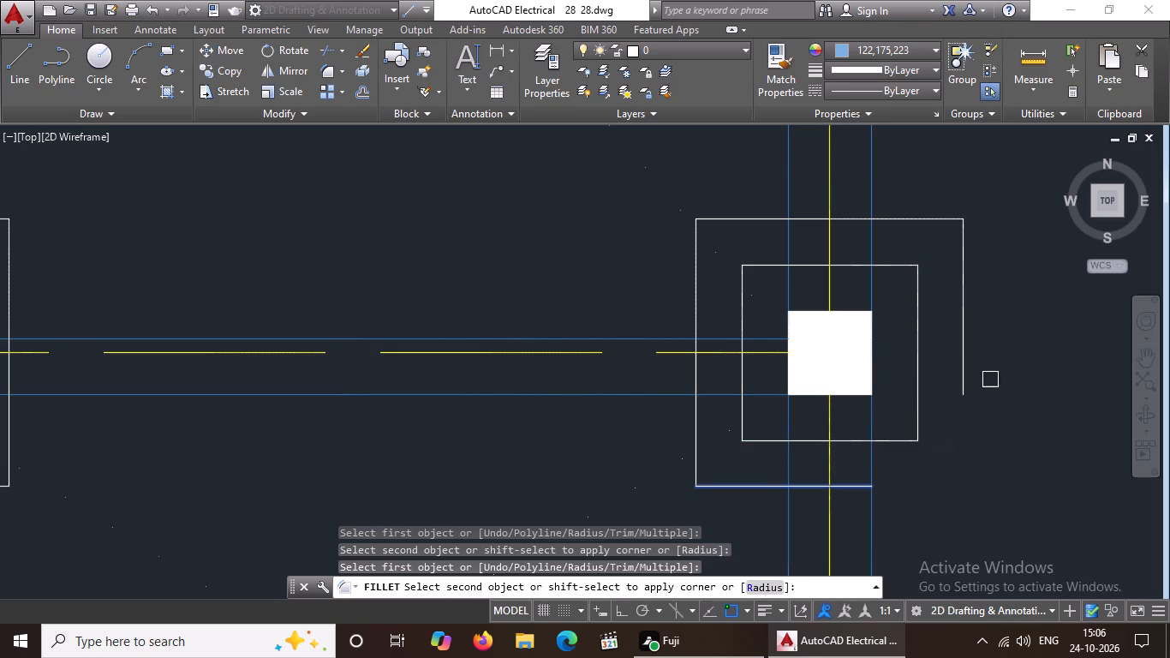
{"action": "left_click", "coordinate": [965, 376]}
Fillet the northwest and northeast corners of both outlines around the west-end fifth-row column with radius 0.
{"action": "scroll", "coordinate": [878, 356], "scroll_direction": "down", "scroll_amount": 6}
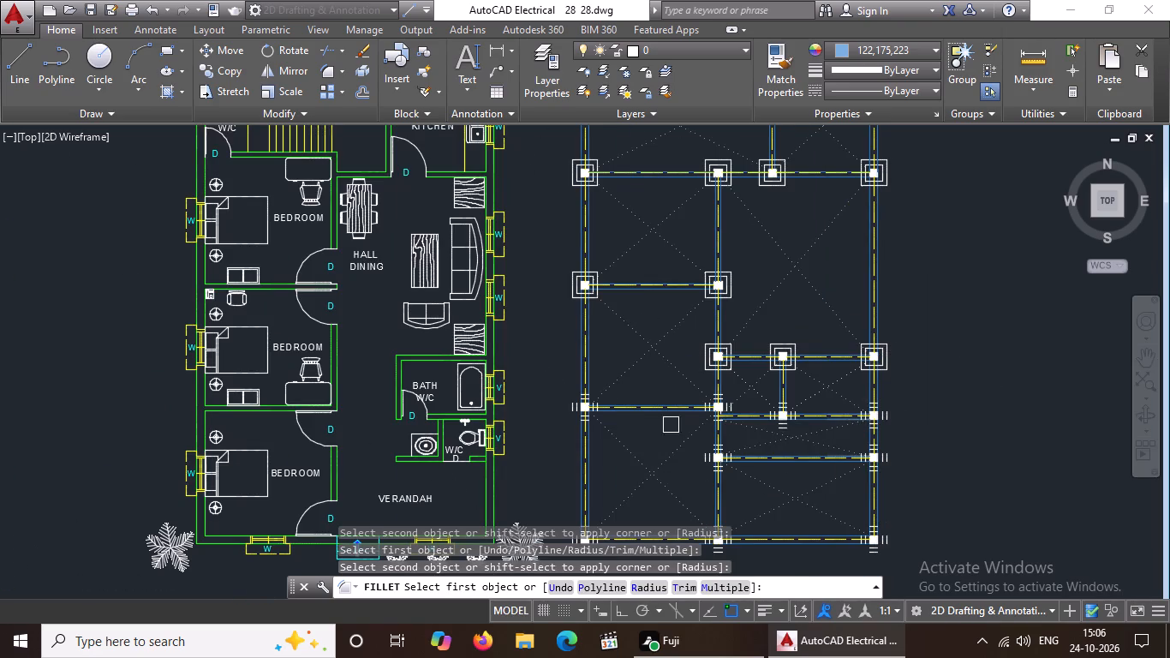
{"action": "scroll", "coordinate": [587, 422], "scroll_direction": "up", "scroll_amount": 4}
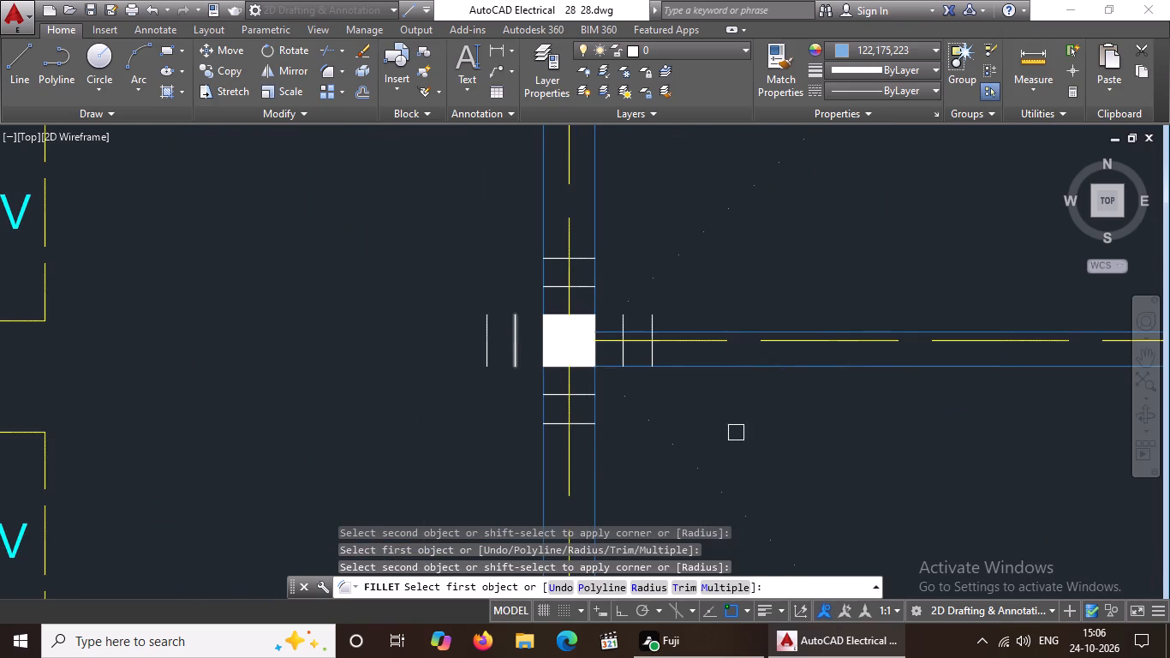
{"action": "left_click", "coordinate": [510, 326]}
{"action": "left_click", "coordinate": [558, 288]}
{"action": "left_click", "coordinate": [480, 327]}
{"action": "left_click", "coordinate": [551, 254]}
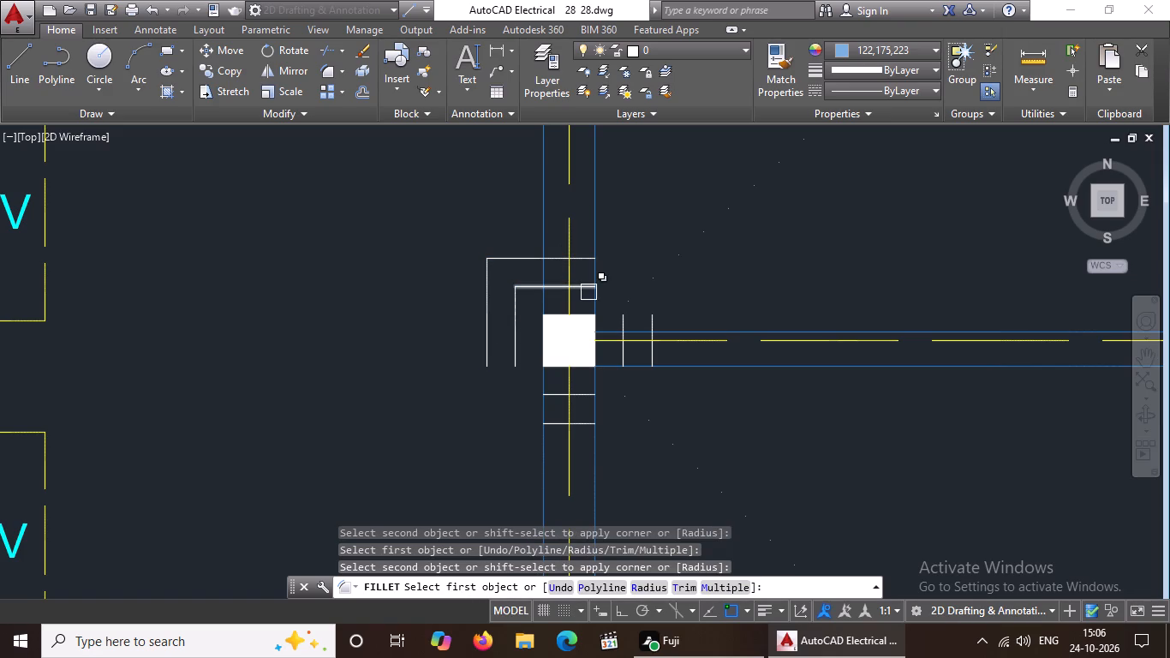
{"action": "scroll", "coordinate": [627, 339], "scroll_direction": "up", "scroll_amount": 2}
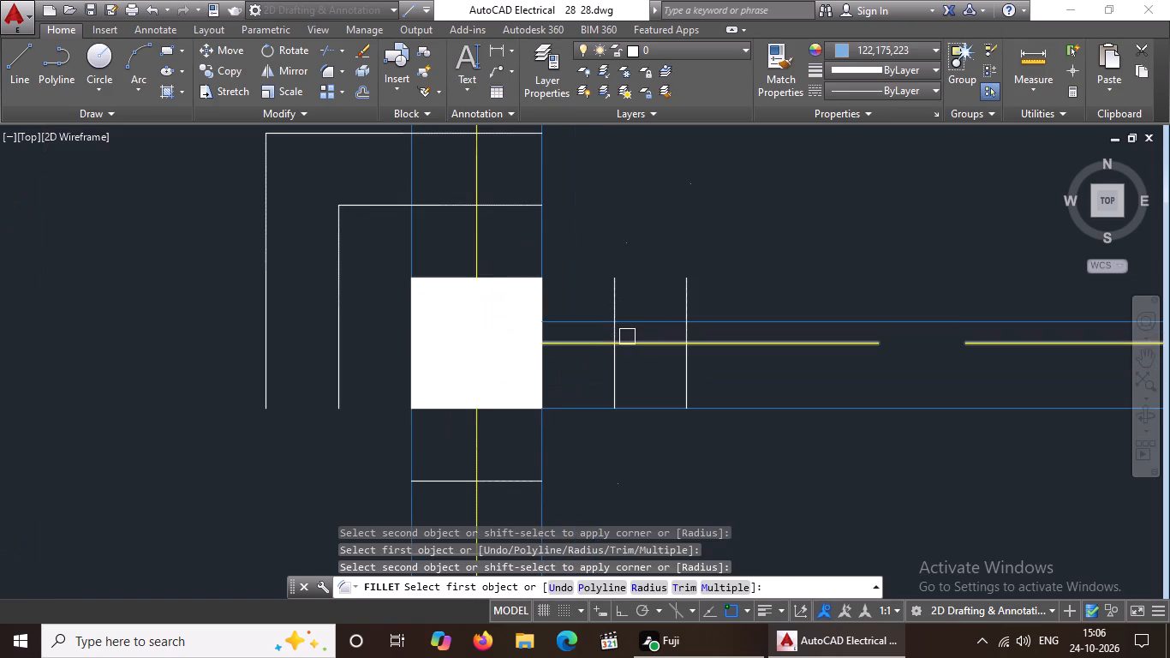
{"action": "left_click", "coordinate": [619, 302]}
{"action": "left_click", "coordinate": [513, 208]}
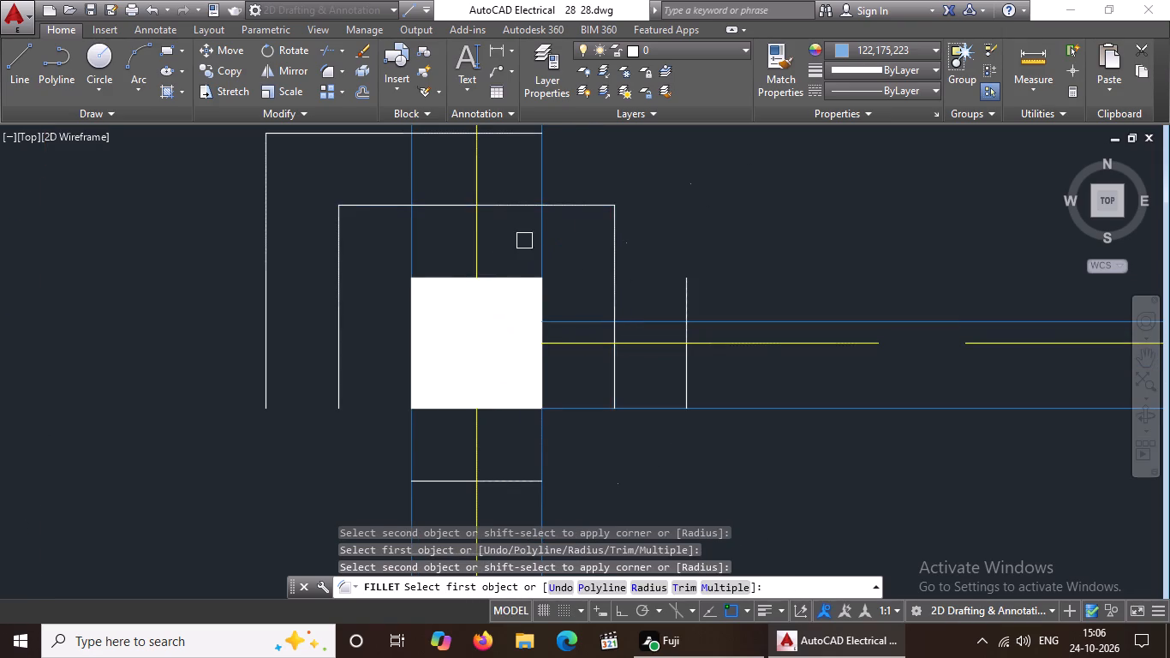
{"action": "scroll", "coordinate": [525, 242], "scroll_direction": "down", "scroll_amount": 2}
{"action": "scroll", "coordinate": [524, 206], "scroll_direction": "up", "scroll_amount": 2}
{"action": "left_click", "coordinate": [524, 206]}
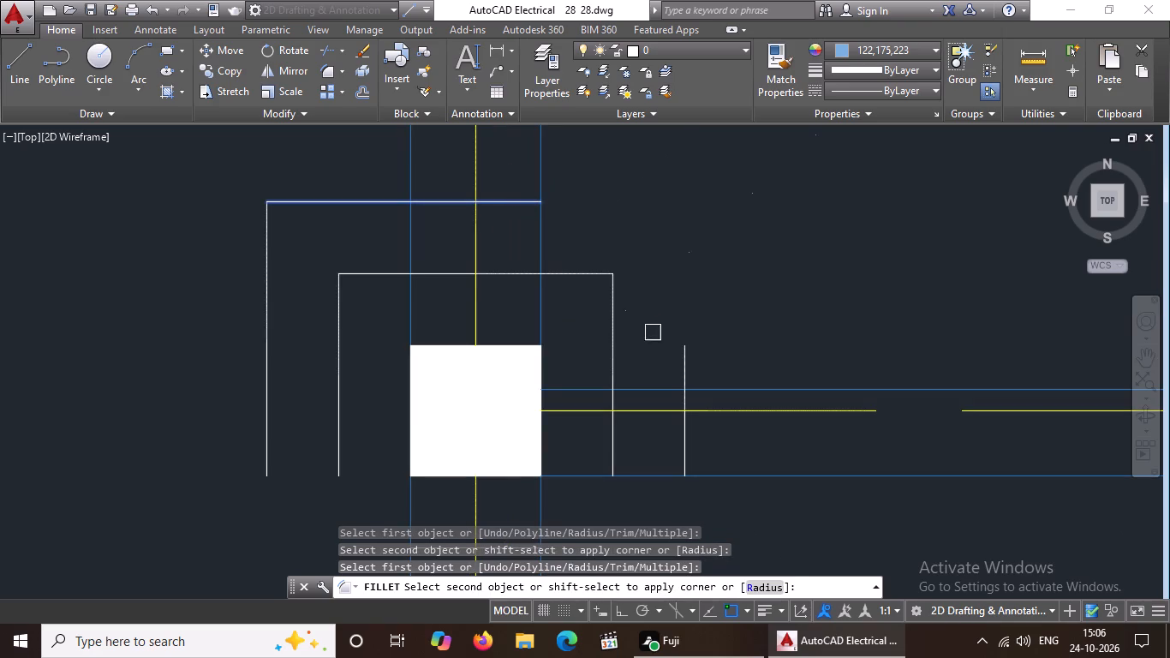
{"action": "left_click", "coordinate": [692, 360]}
Close the southwest and southeast corners of both outlines around that same west-end fifth-row column with radius 0 fillets.
{"action": "scroll", "coordinate": [669, 353], "scroll_direction": "down", "scroll_amount": 10}
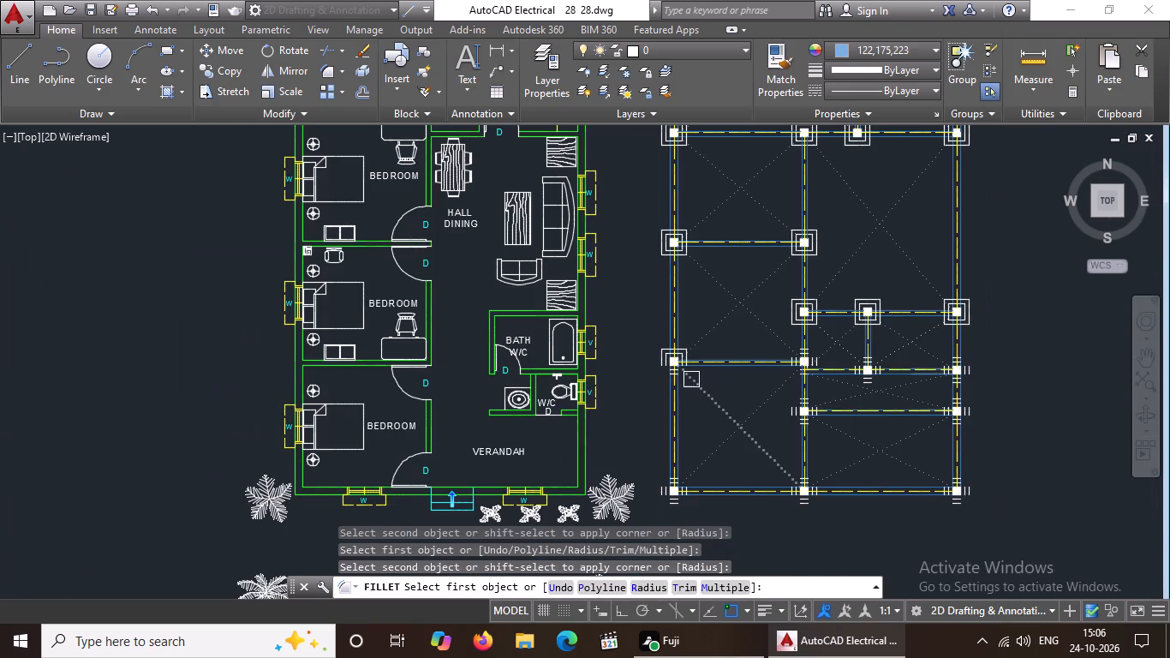
{"action": "scroll", "coordinate": [674, 358], "scroll_direction": "up", "scroll_amount": 6}
{"action": "scroll", "coordinate": [593, 352], "scroll_direction": "down", "scroll_amount": 4}
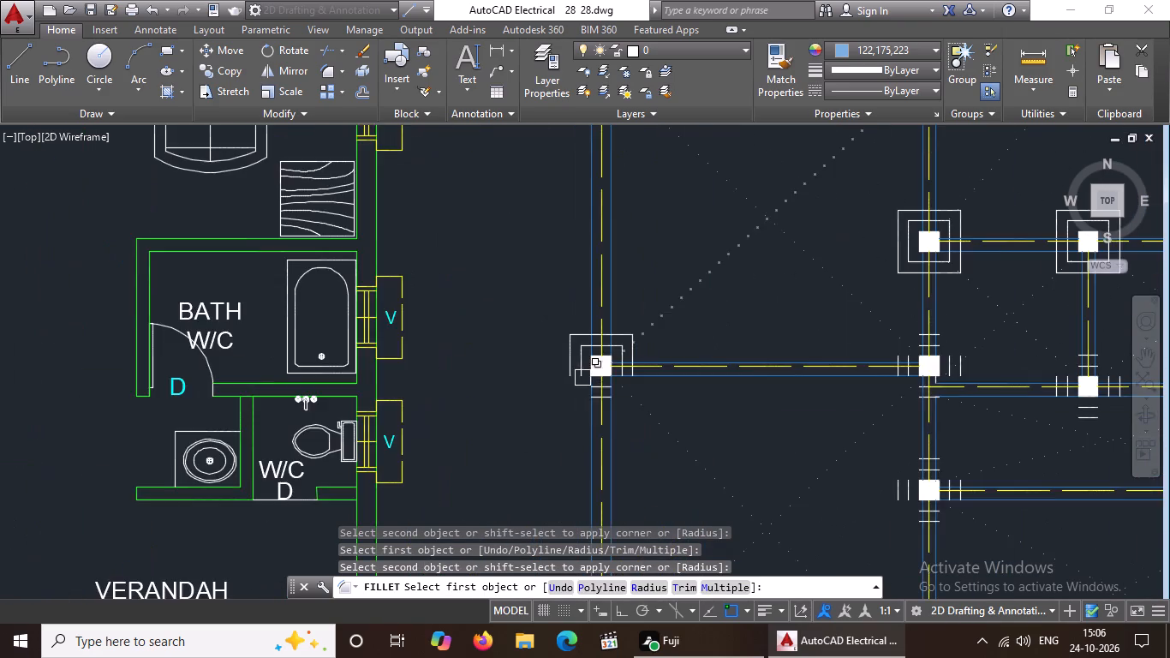
{"action": "scroll", "coordinate": [581, 373], "scroll_direction": "up", "scroll_amount": 3}
{"action": "left_click", "coordinate": [574, 352]}
{"action": "left_click", "coordinate": [639, 429]}
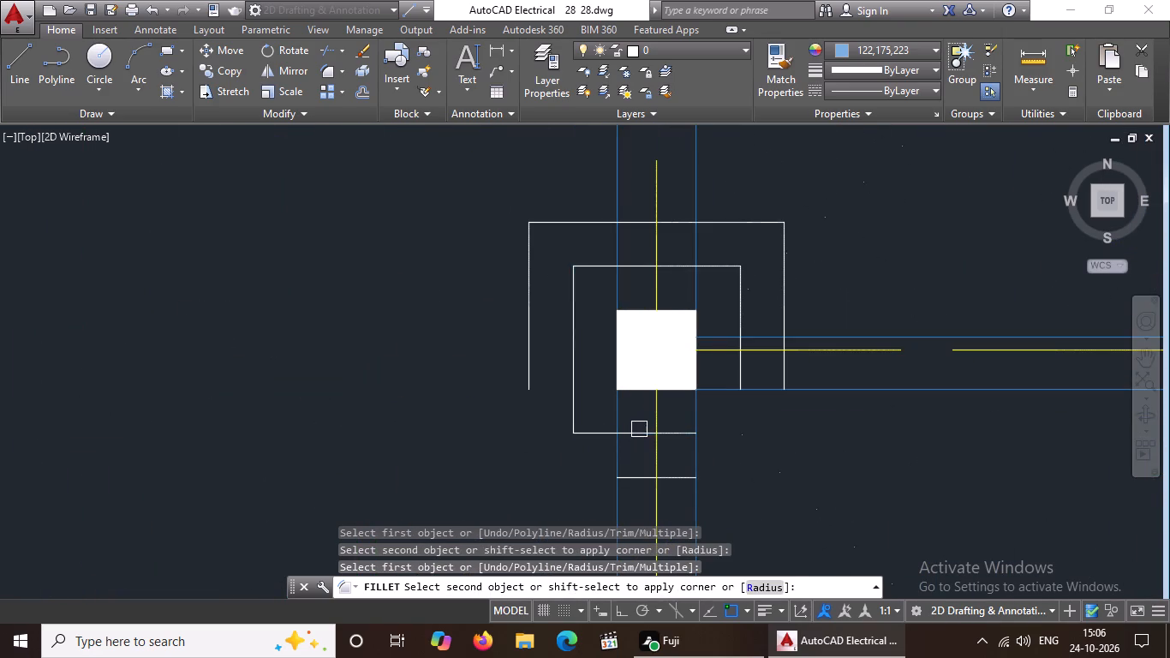
{"action": "left_click", "coordinate": [534, 343]}
{"action": "left_click", "coordinate": [638, 478]}
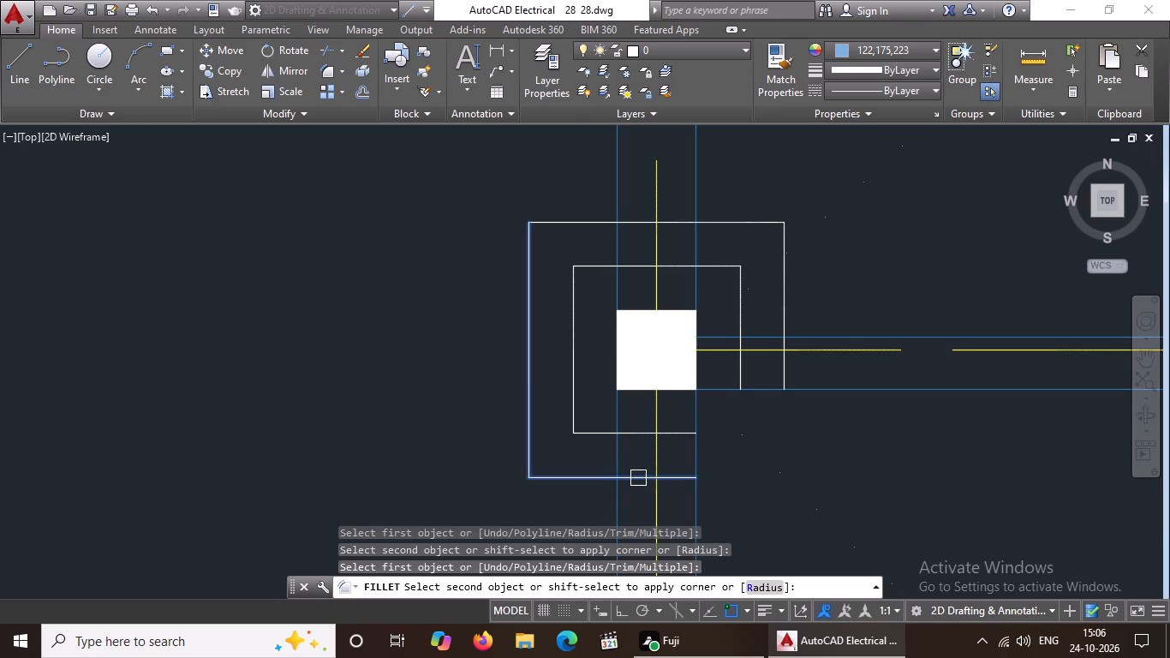
{"action": "left_click", "coordinate": [674, 434]}
{"action": "left_click", "coordinate": [738, 375]}
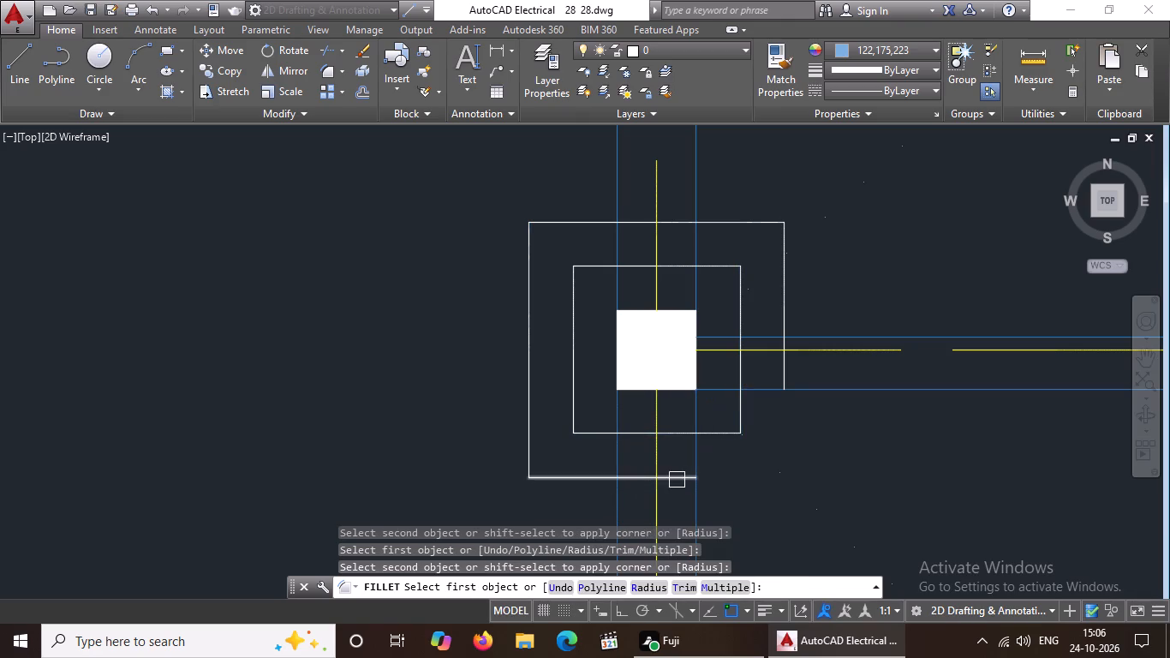
{"action": "left_click_drag", "start_coordinate": [677, 480], "coordinate": [684, 470]}
{"action": "left_click", "coordinate": [781, 372]}
Fillet the northwest and southwest corners of both outlines around the second fifth-row column from the west with radius 0.
{"action": "scroll", "coordinate": [756, 383], "scroll_direction": "down", "scroll_amount": 8}
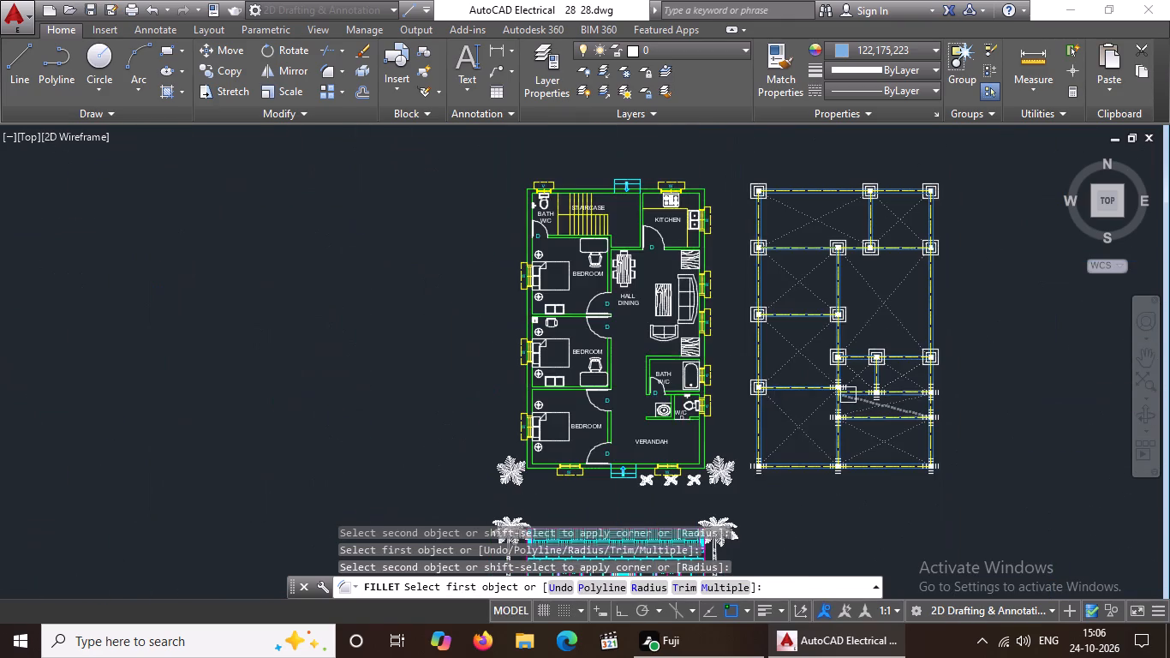
{"action": "scroll", "coordinate": [848, 395], "scroll_direction": "up", "scroll_amount": 6}
{"action": "left_click", "coordinate": [611, 239]}
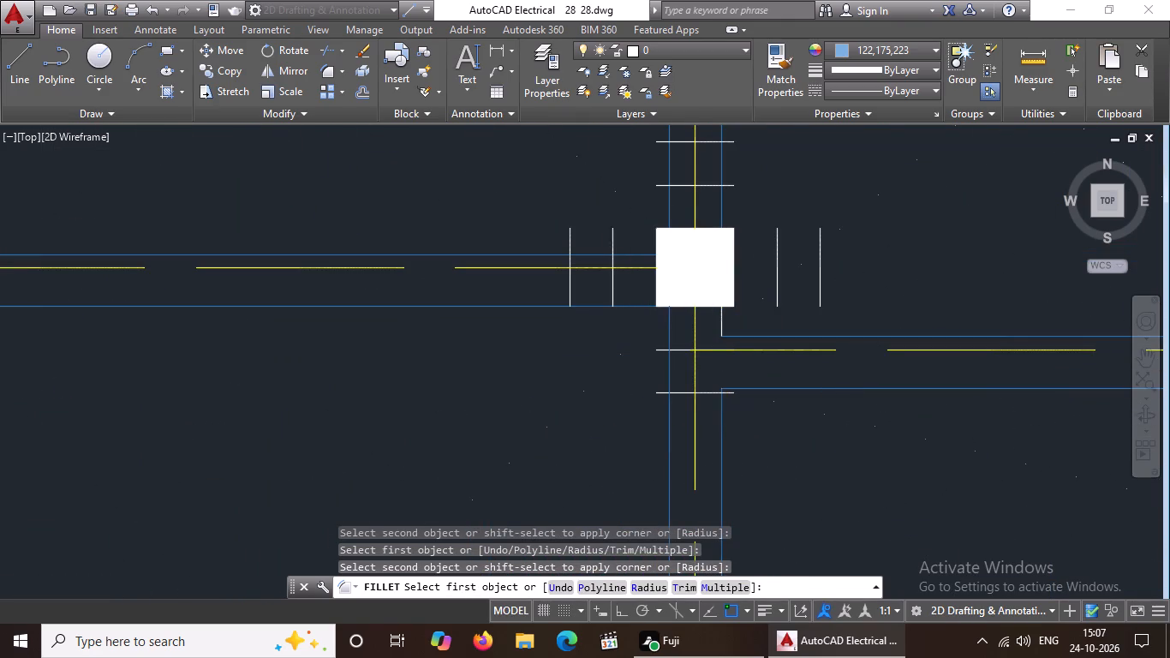
{"action": "left_click", "coordinate": [666, 188]}
{"action": "left_click", "coordinate": [571, 232]}
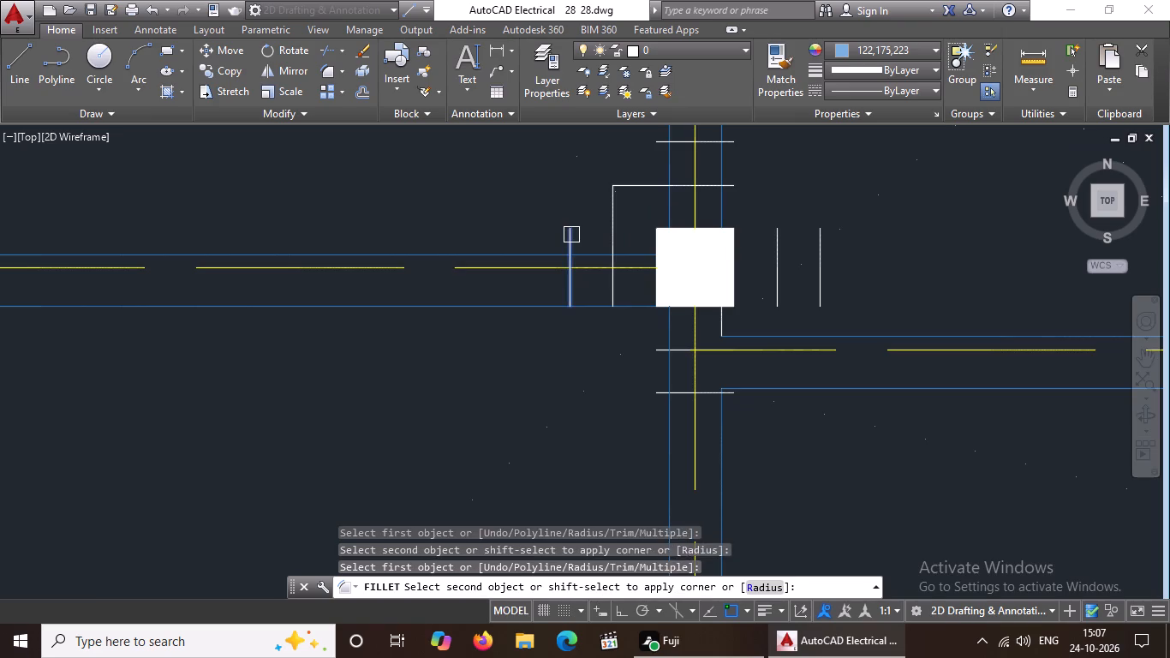
{"action": "scroll", "coordinate": [572, 234], "scroll_direction": "down", "scroll_amount": 2}
{"action": "scroll", "coordinate": [586, 191], "scroll_direction": "up", "scroll_amount": 3}
{"action": "left_click", "coordinate": [666, 217]}
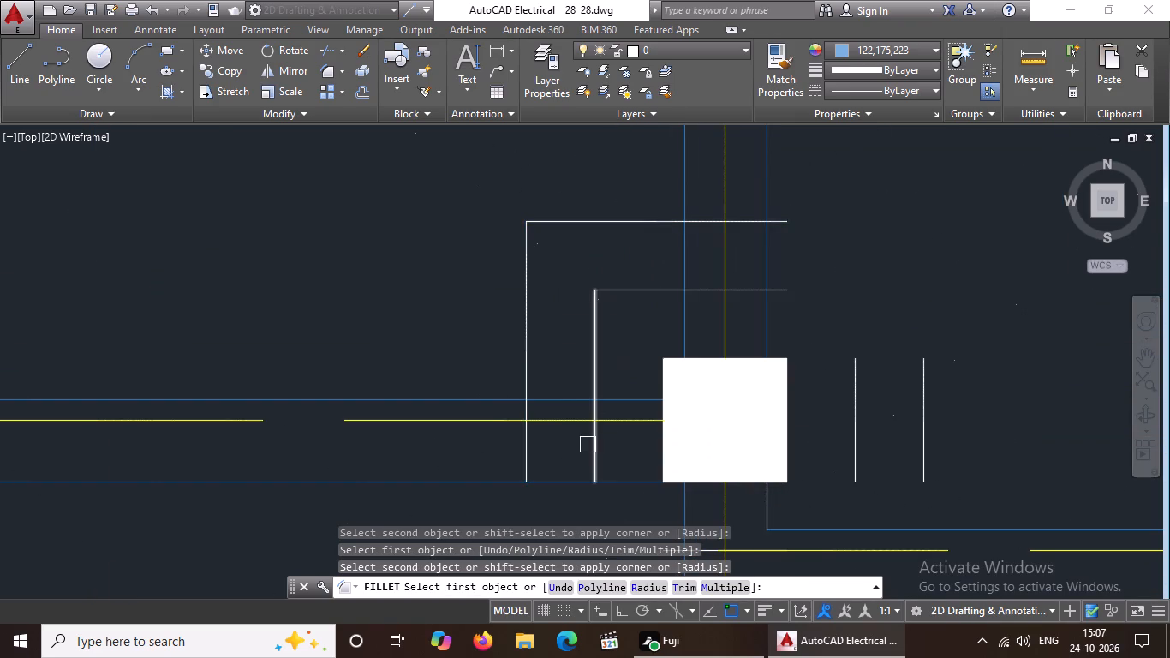
{"action": "scroll", "coordinate": [633, 397], "scroll_direction": "down", "scroll_amount": 4}
{"action": "scroll", "coordinate": [635, 409], "scroll_direction": "up", "scroll_amount": 5}
{"action": "left_click", "coordinate": [592, 408]}
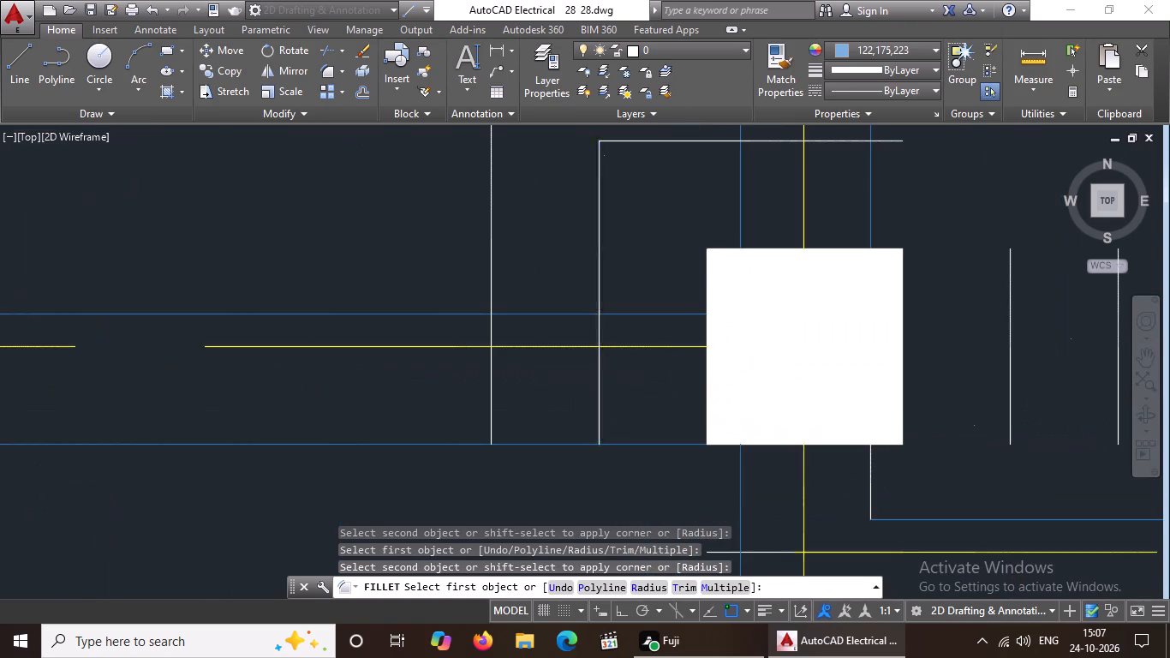
{"action": "scroll", "coordinate": [668, 375], "scroll_direction": "down", "scroll_amount": 4}
{"action": "scroll", "coordinate": [674, 406], "scroll_direction": "up", "scroll_amount": 4}
{"action": "left_click", "coordinate": [685, 384]}
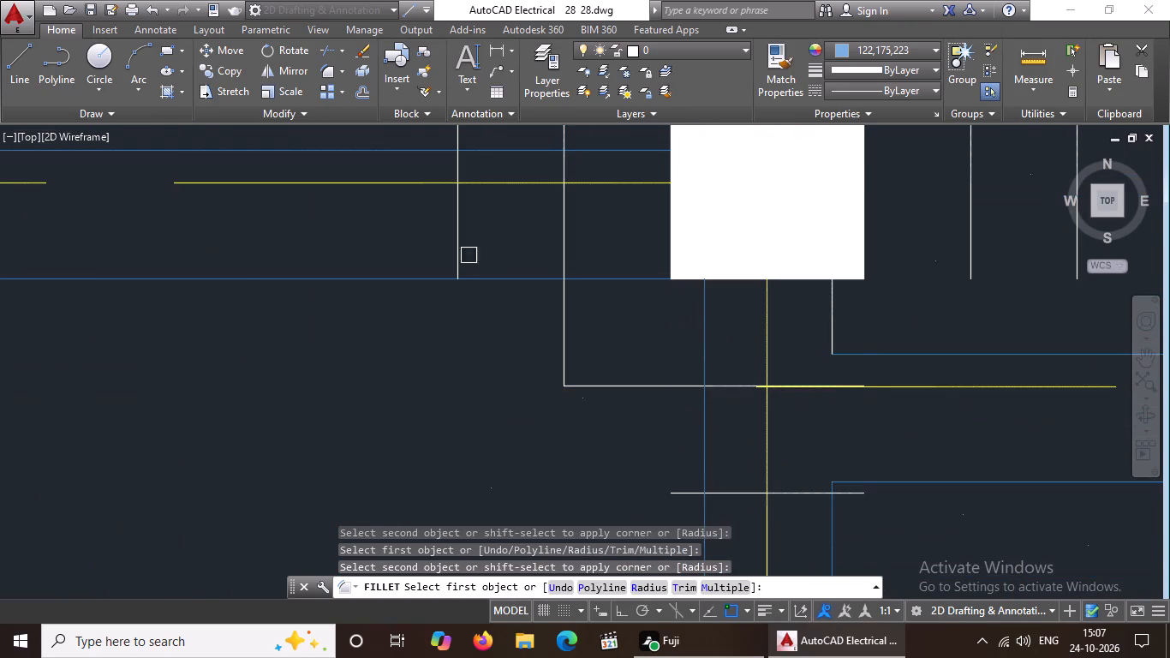
{"action": "left_click", "coordinate": [459, 248]}
{"action": "left_click", "coordinate": [684, 489]}
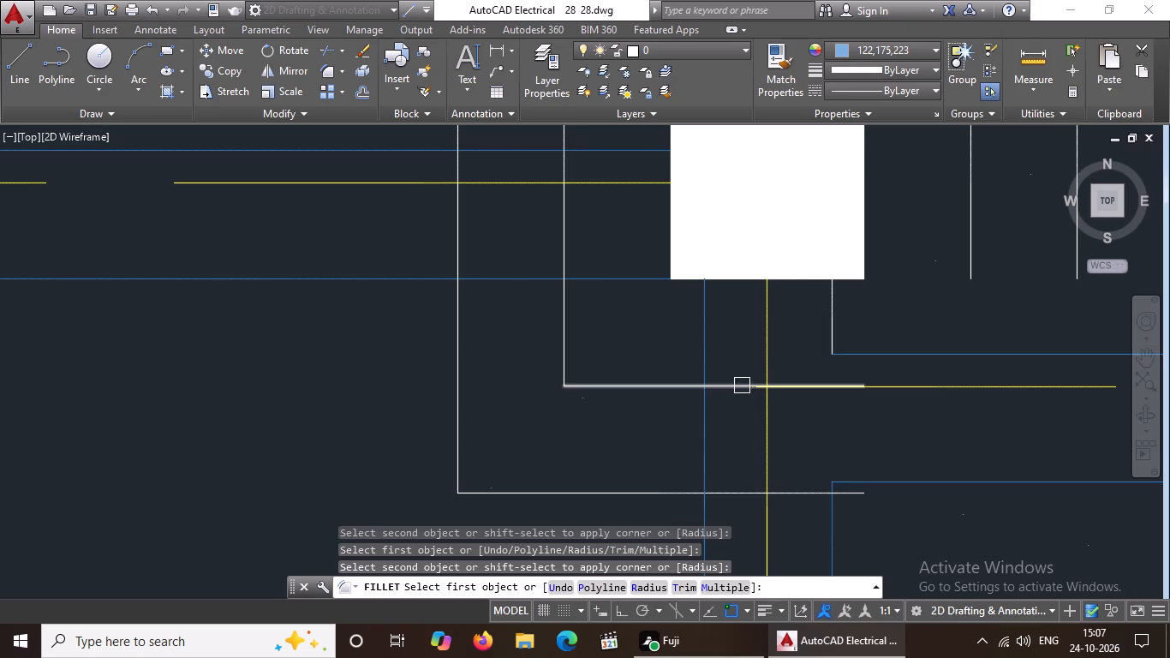
Close the southeast and northeast corners of both outlines around that same second fifth-row column with radius 0 fillets.
{"action": "left_click", "coordinate": [733, 387]}
{"action": "left_click", "coordinate": [973, 237]}
{"action": "scroll", "coordinate": [777, 387], "scroll_direction": "down", "scroll_amount": 3}
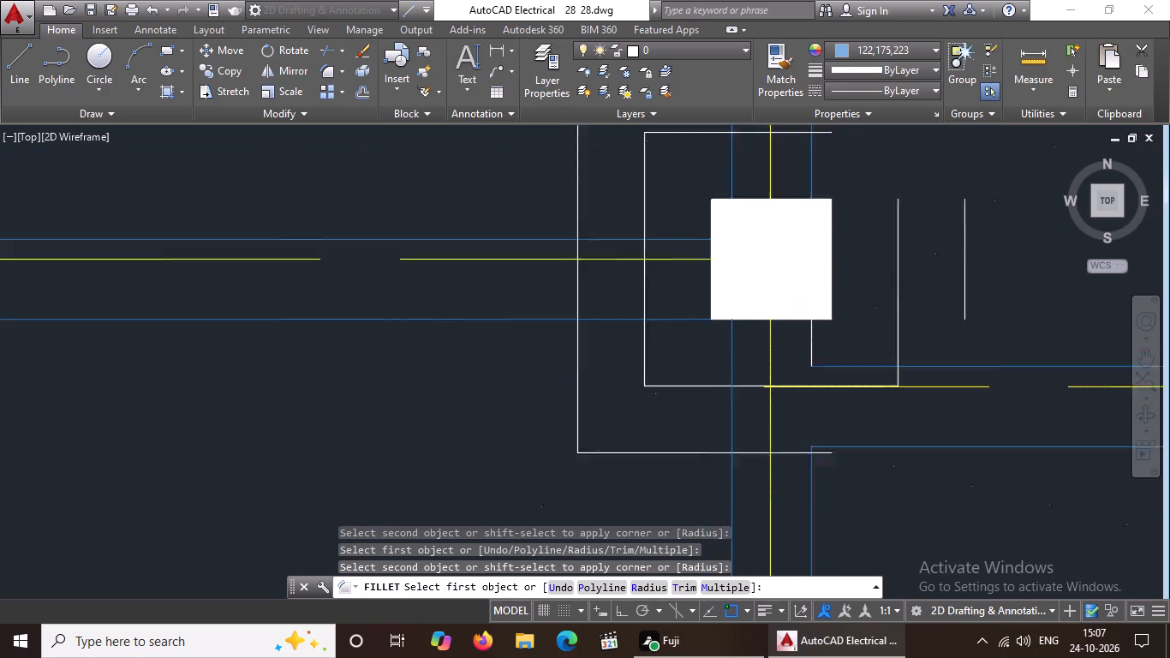
{"action": "scroll", "coordinate": [784, 410], "scroll_direction": "up", "scroll_amount": 3}
{"action": "left_click", "coordinate": [777, 447]}
{"action": "scroll", "coordinate": [821, 432], "scroll_direction": "down", "scroll_amount": 3}
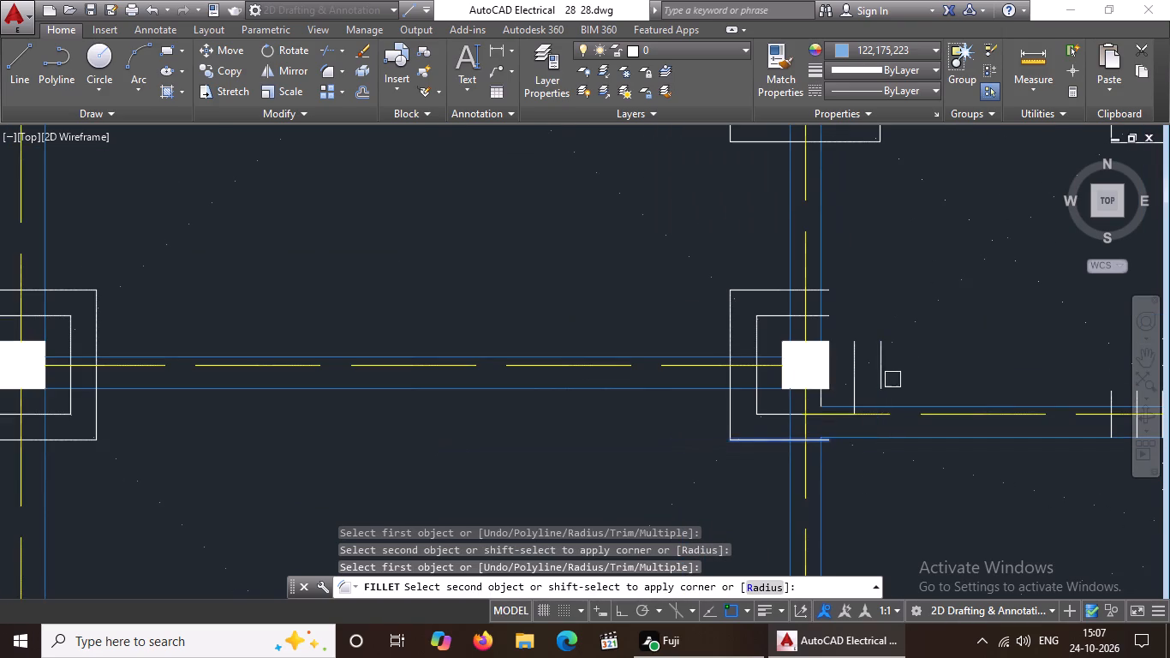
{"action": "left_click", "coordinate": [880, 383]}
{"action": "scroll", "coordinate": [826, 319], "scroll_direction": "up", "scroll_amount": 2}
{"action": "left_click", "coordinate": [828, 312]}
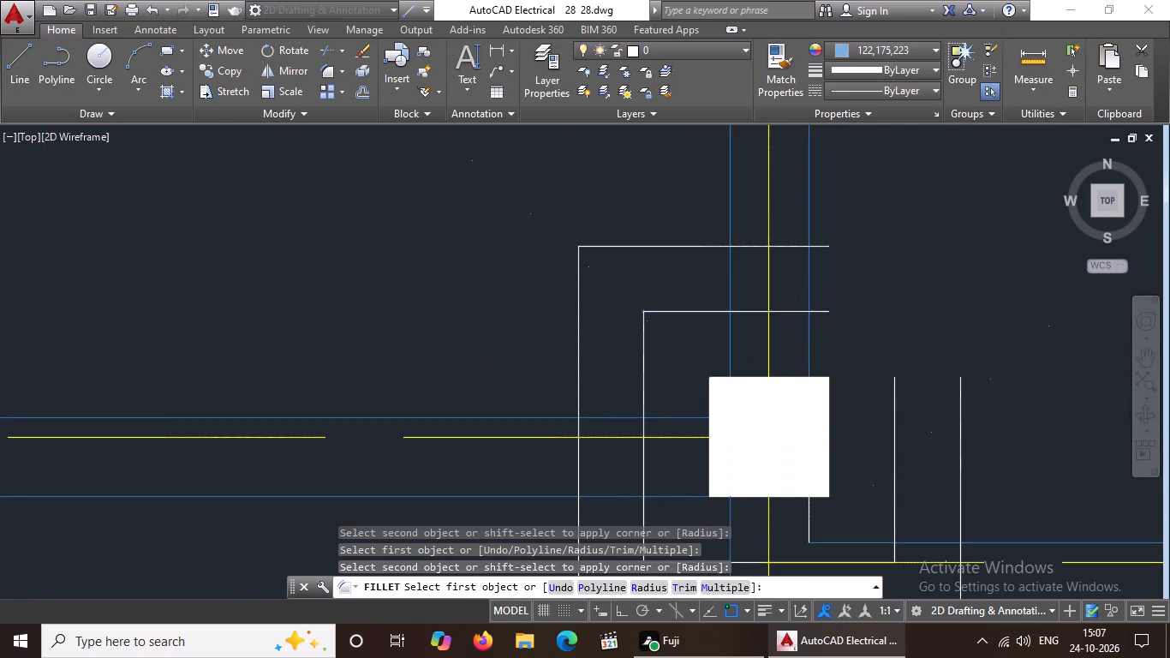
{"action": "left_click", "coordinate": [885, 429]}
{"action": "left_click", "coordinate": [889, 426]}
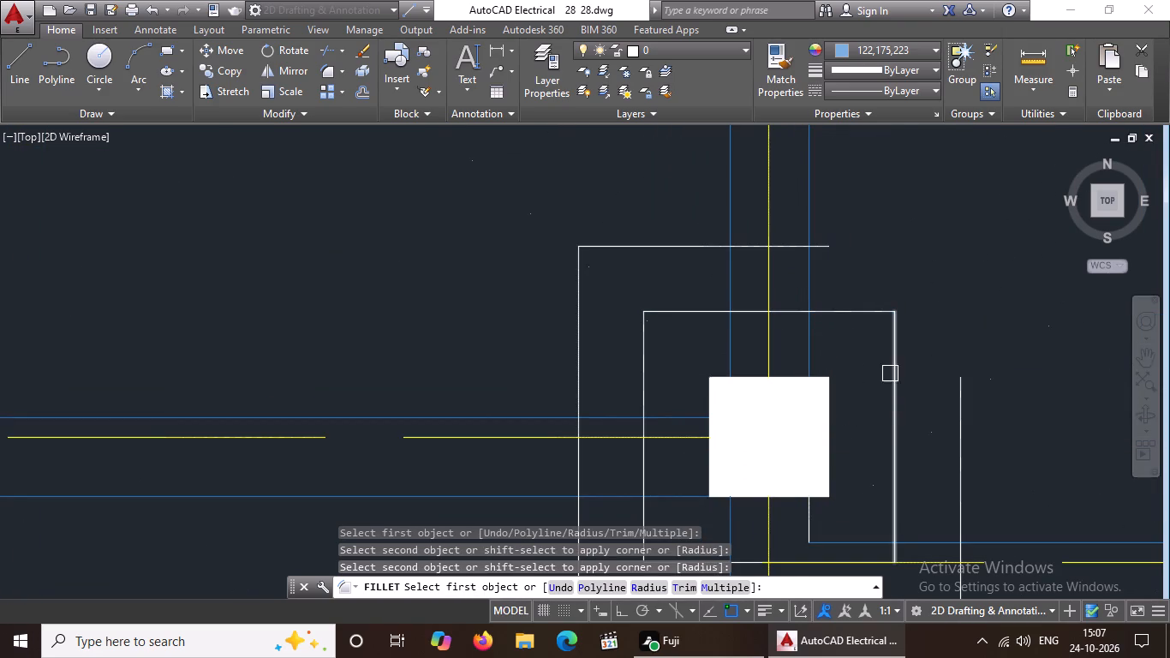
{"action": "left_click_drag", "start_coordinate": [830, 249], "coordinate": [833, 257]}
{"action": "left_click", "coordinate": [953, 449]}
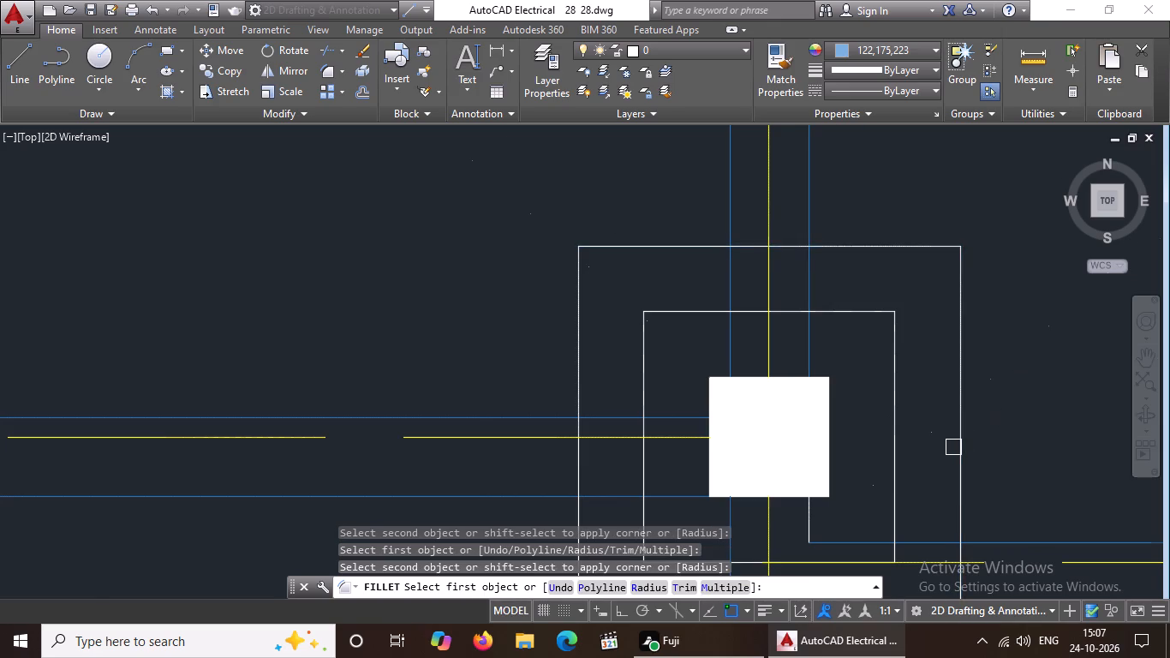
Fillet the northwest and northeast corners of both outlines around the column directly south of the middle fourth-row column with radius 0.
{"action": "scroll", "coordinate": [953, 447], "scroll_direction": "down", "scroll_amount": 7}
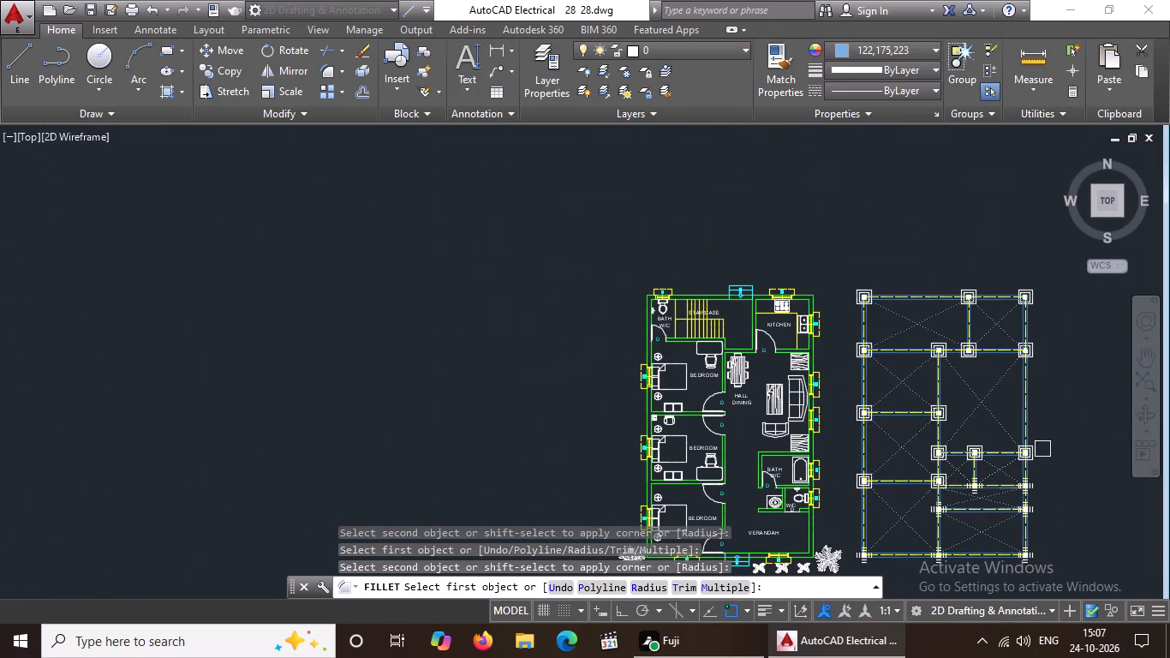
{"action": "scroll", "coordinate": [973, 503], "scroll_direction": "up", "scroll_amount": 2}
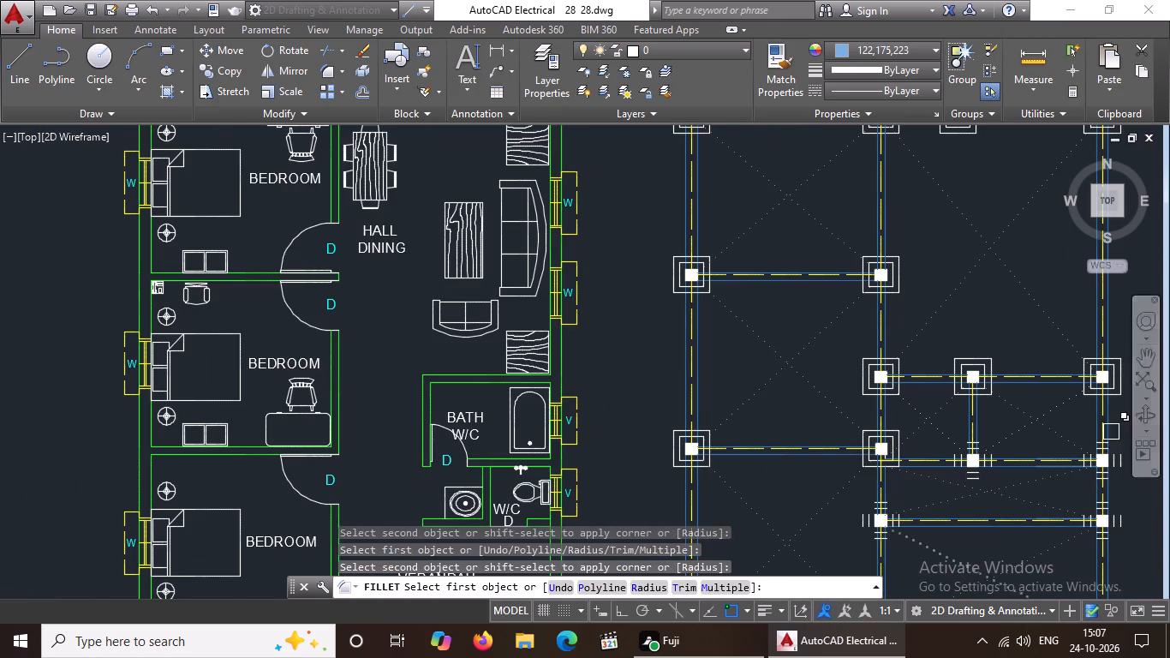
{"action": "scroll", "coordinate": [1082, 457], "scroll_direction": "up", "scroll_amount": 3}
{"action": "scroll", "coordinate": [1043, 452], "scroll_direction": "down", "scroll_amount": 3}
{"action": "scroll", "coordinate": [1096, 461], "scroll_direction": "up", "scroll_amount": 2}
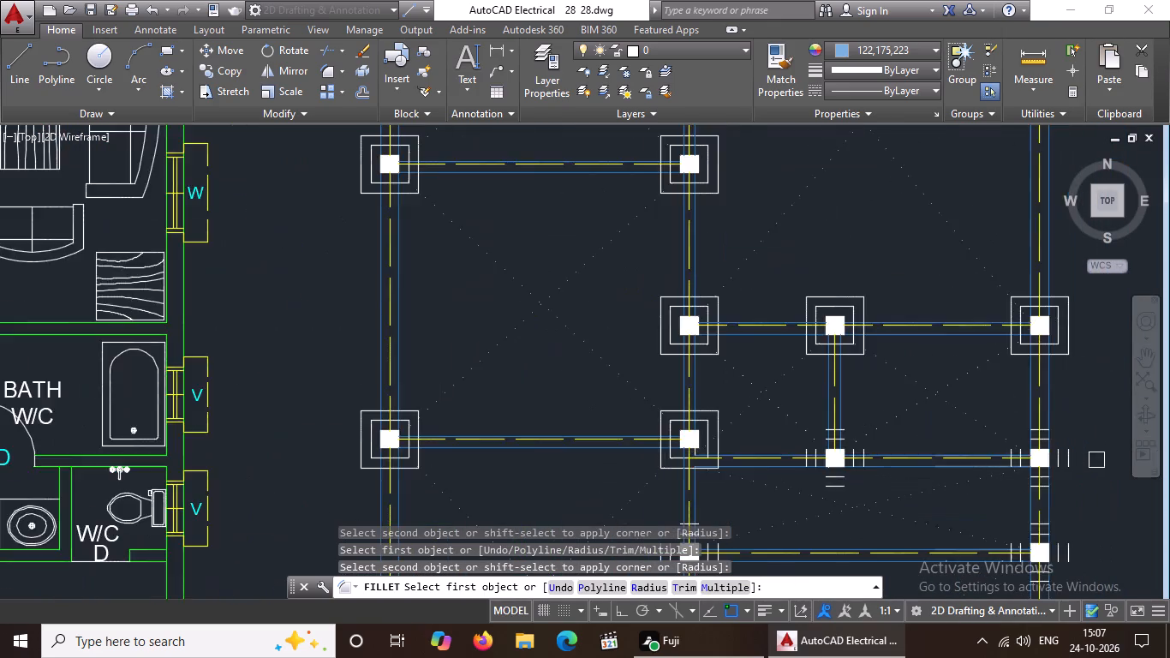
{"action": "scroll", "coordinate": [1097, 458], "scroll_direction": "up", "scroll_amount": 3}
{"action": "scroll", "coordinate": [488, 439], "scroll_direction": "down", "scroll_amount": 4}
{"action": "scroll", "coordinate": [342, 434], "scroll_direction": "up", "scroll_amount": 4}
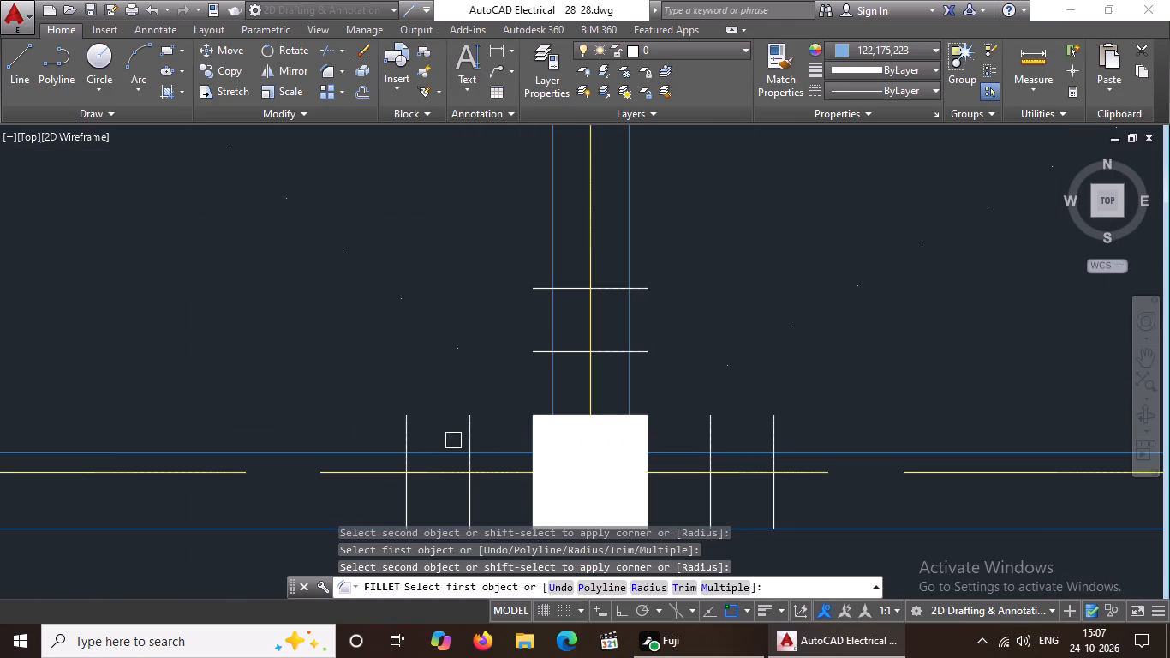
{"action": "left_click", "coordinate": [466, 432]}
{"action": "left_click", "coordinate": [542, 352]}
{"action": "left_click_drag", "start_coordinate": [407, 426], "coordinate": [410, 415]}
{"action": "left_click", "coordinate": [527, 287]}
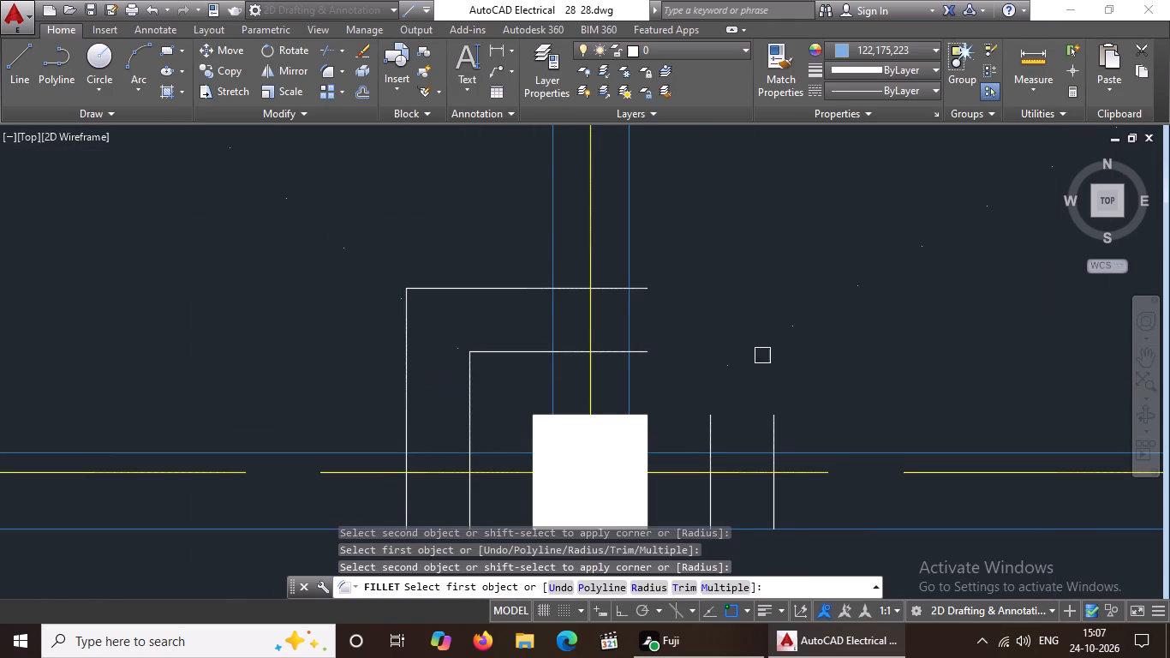
{"action": "left_click", "coordinate": [711, 427]}
{"action": "left_click", "coordinate": [618, 351]}
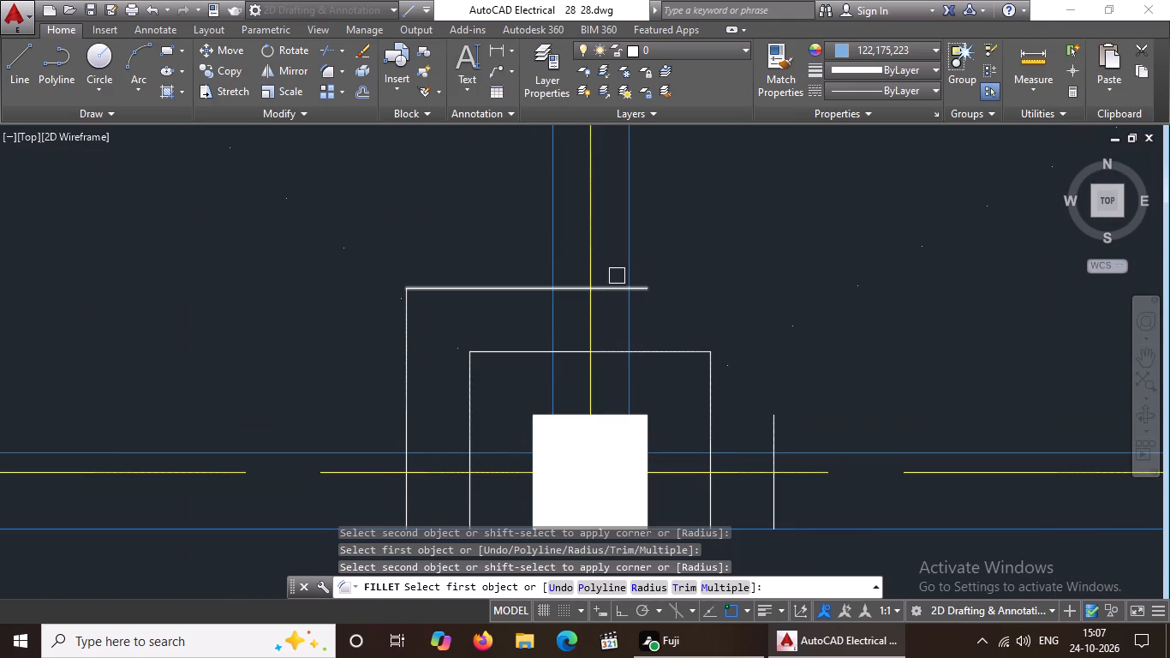
{"action": "left_click_drag", "start_coordinate": [618, 289], "coordinate": [631, 290]}
{"action": "left_click", "coordinate": [775, 426]}
Close the southwest and southeast corners of both outlines around that same column south of the middle fourth-row column with radius 0 fillets.
{"action": "scroll", "coordinate": [683, 325], "scroll_direction": "down", "scroll_amount": 3}
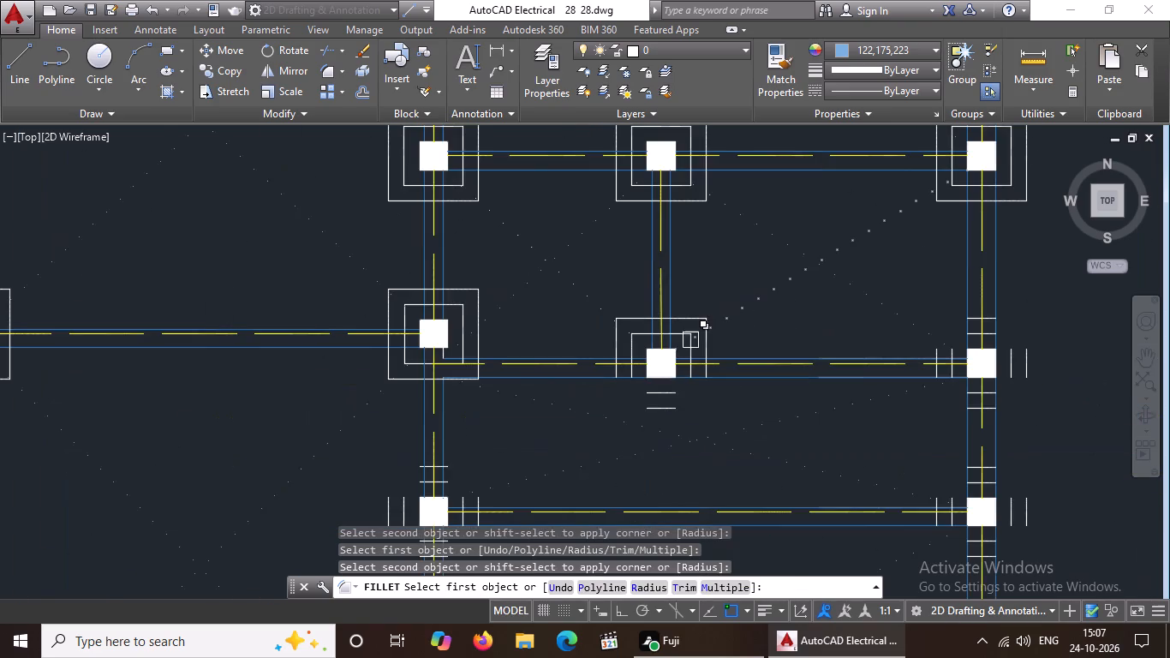
{"action": "scroll", "coordinate": [664, 350], "scroll_direction": "up", "scroll_amount": 3}
{"action": "scroll", "coordinate": [570, 398], "scroll_direction": "down", "scroll_amount": 3}
{"action": "scroll", "coordinate": [570, 396], "scroll_direction": "up", "scroll_amount": 3}
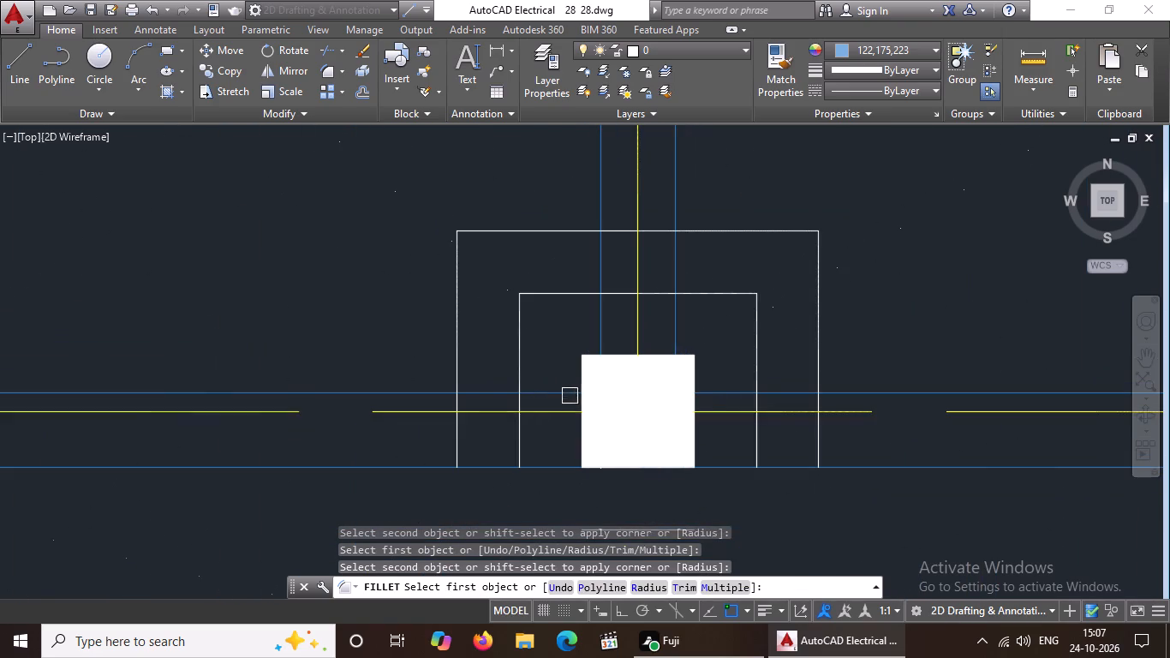
{"action": "left_click", "coordinate": [519, 425]}
{"action": "scroll", "coordinate": [541, 415], "scroll_direction": "down", "scroll_amount": 3}
{"action": "scroll", "coordinate": [583, 458], "scroll_direction": "up", "scroll_amount": 3}
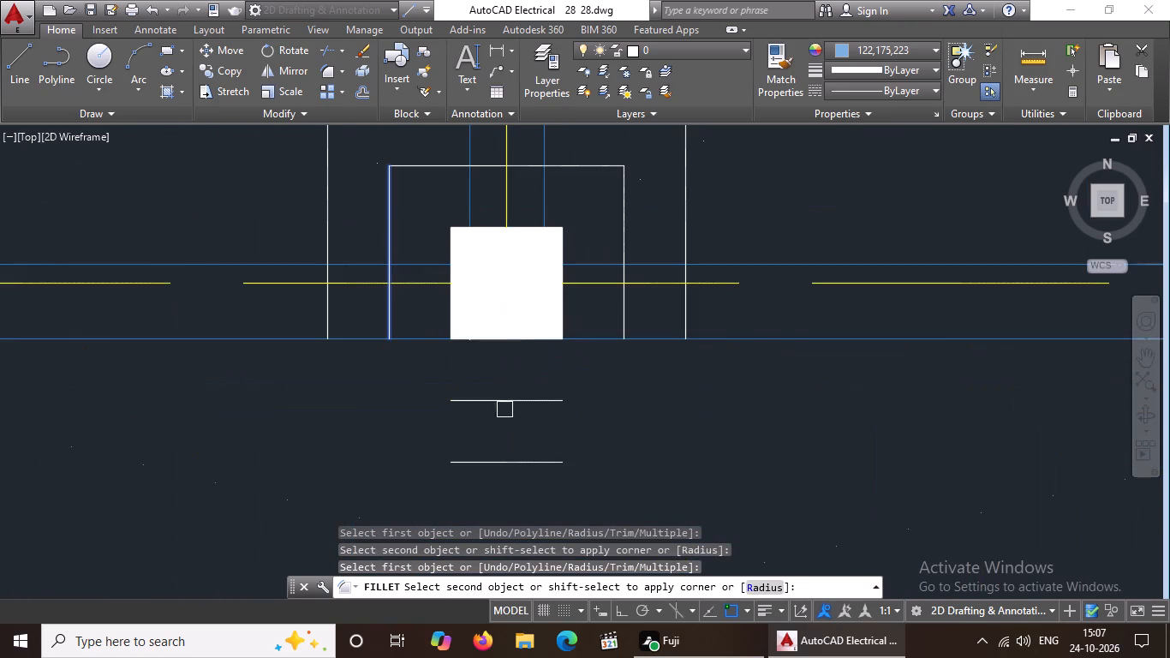
{"action": "left_click", "coordinate": [502, 401]}
{"action": "left_click", "coordinate": [331, 313]}
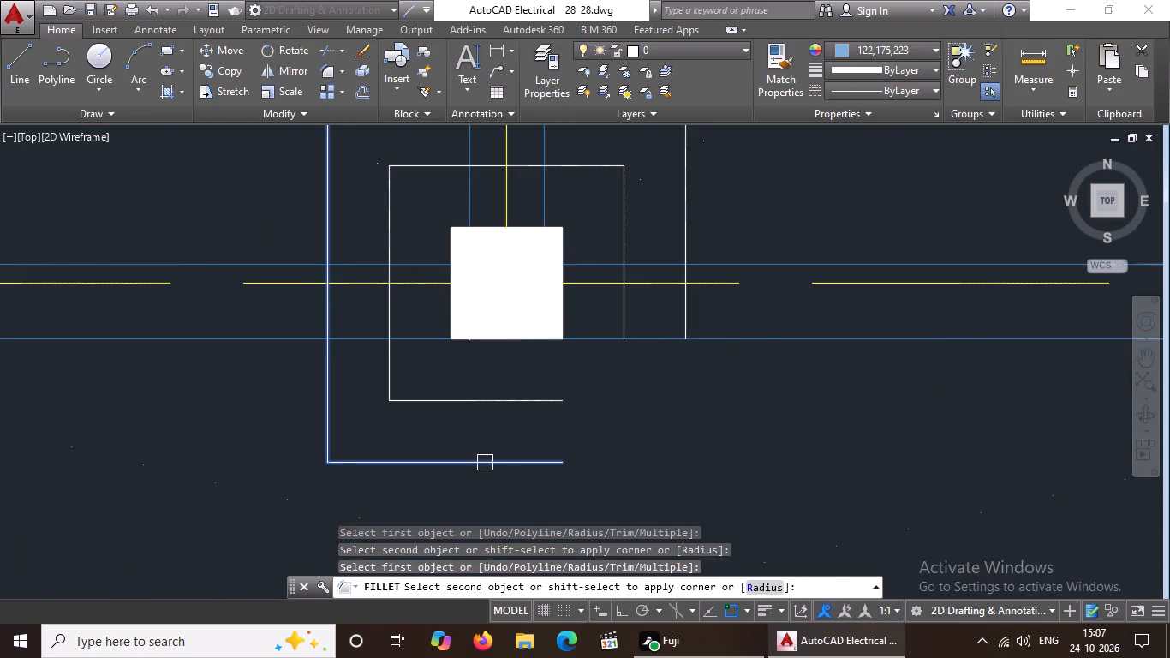
{"action": "left_click", "coordinate": [485, 463]}
{"action": "left_click", "coordinate": [511, 398]}
{"action": "left_click", "coordinate": [621, 308]}
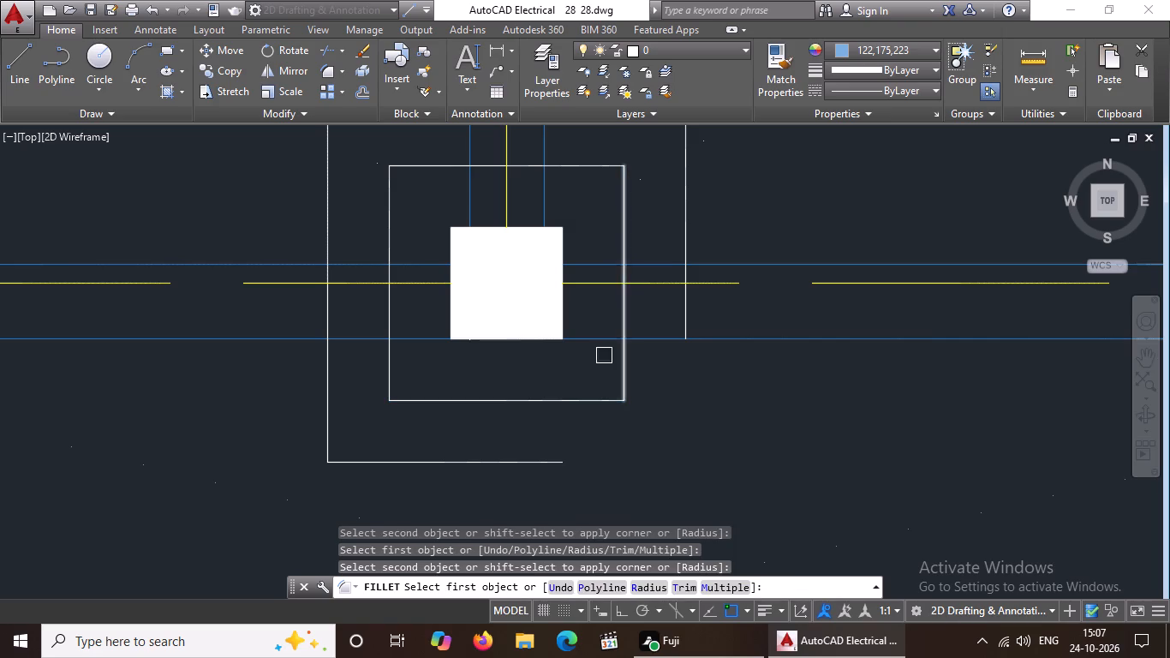
{"action": "left_click_drag", "start_coordinate": [539, 462], "coordinate": [558, 448]}
{"action": "left_click", "coordinate": [683, 315]}
Fillet the northwest and northeast corners of both outlines around the column directly south of the easternmost fourth-row column with radius 0.
{"action": "scroll", "coordinate": [668, 326], "scroll_direction": "down", "scroll_amount": 4}
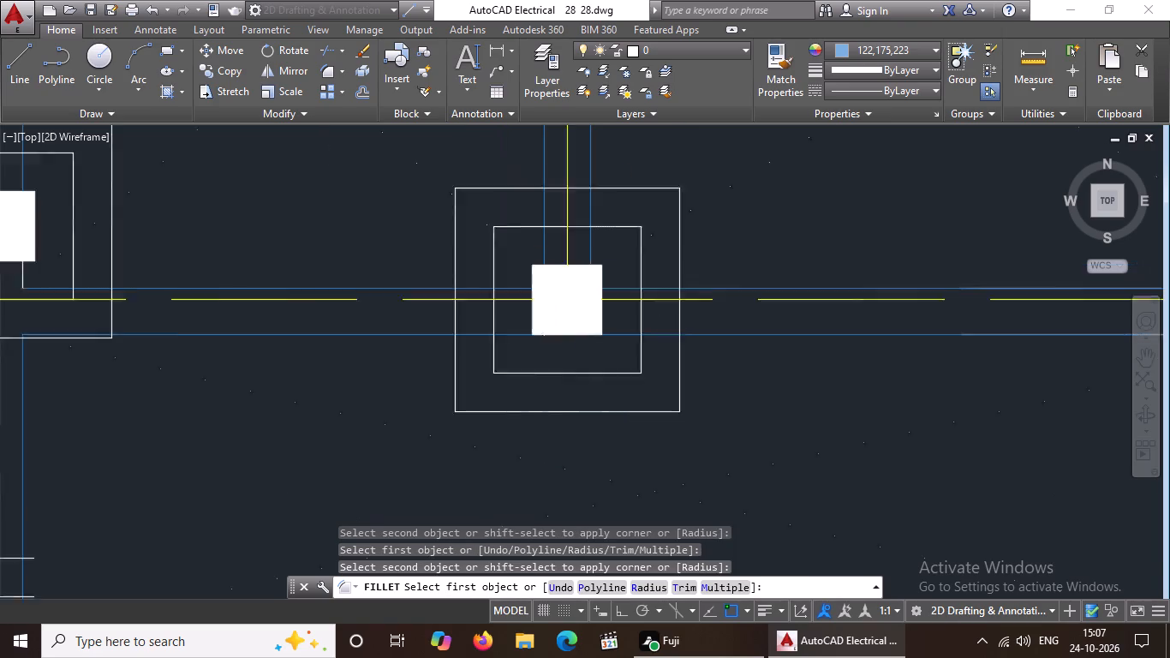
{"action": "scroll", "coordinate": [487, 426], "scroll_direction": "down", "scroll_amount": 3}
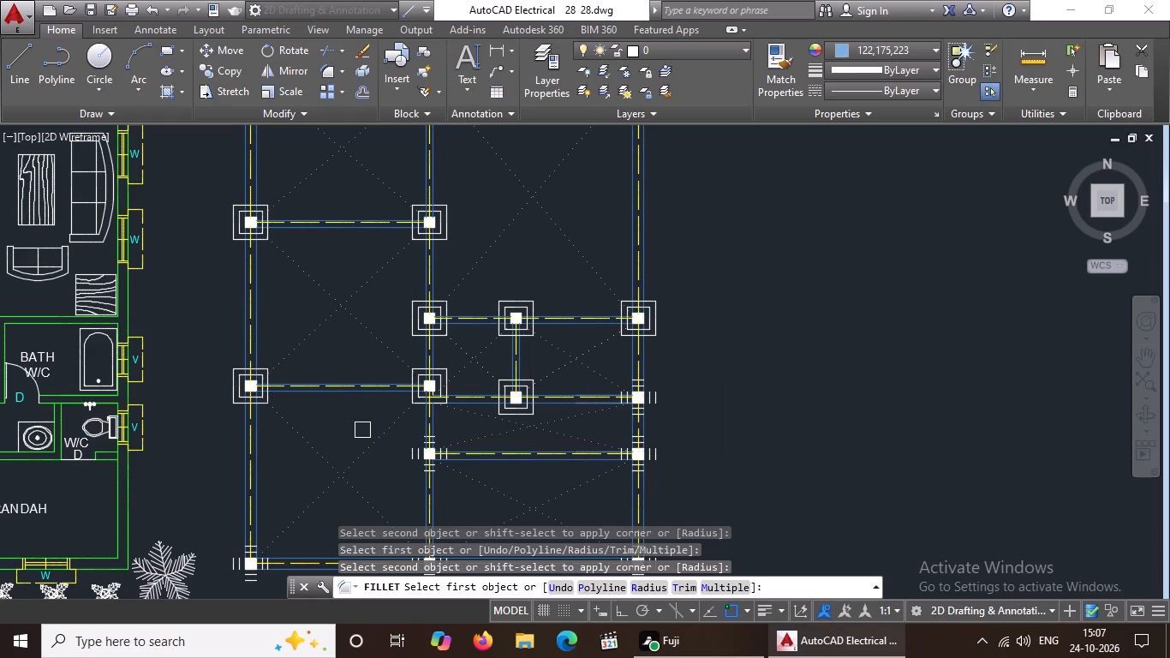
{"action": "scroll", "coordinate": [544, 375], "scroll_direction": "up", "scroll_amount": 2}
{"action": "scroll", "coordinate": [763, 439], "scroll_direction": "up", "scroll_amount": 3}
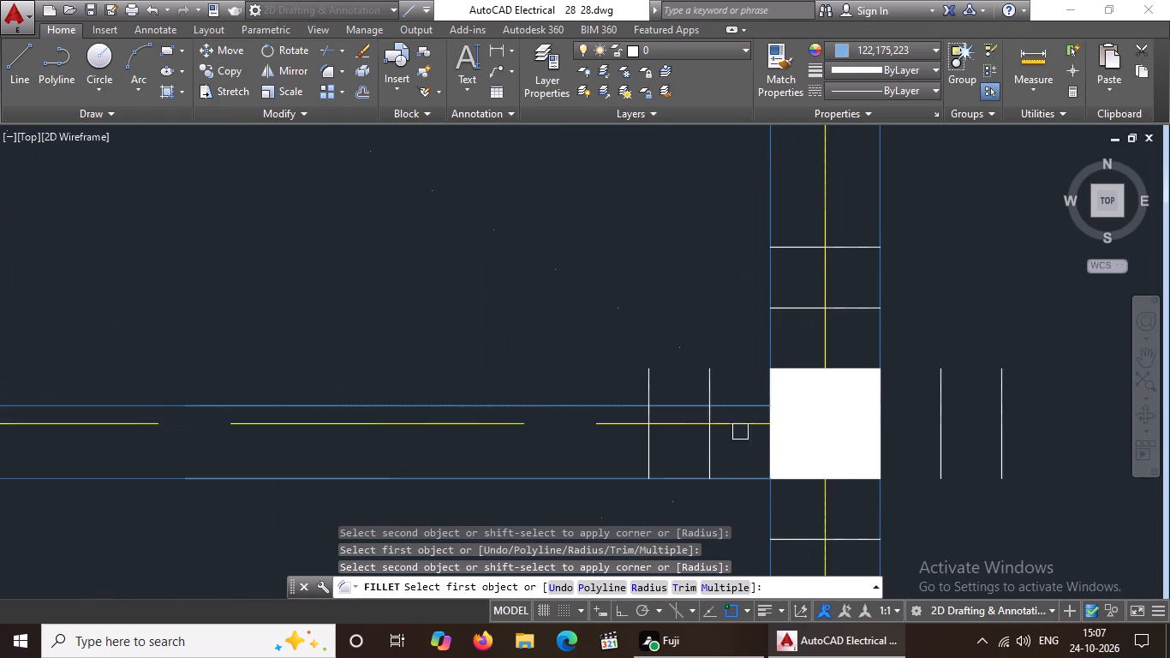
{"action": "left_click", "coordinate": [708, 385]}
{"action": "left_click", "coordinate": [796, 308]}
{"action": "left_click", "coordinate": [647, 375]}
{"action": "left_click", "coordinate": [794, 246]}
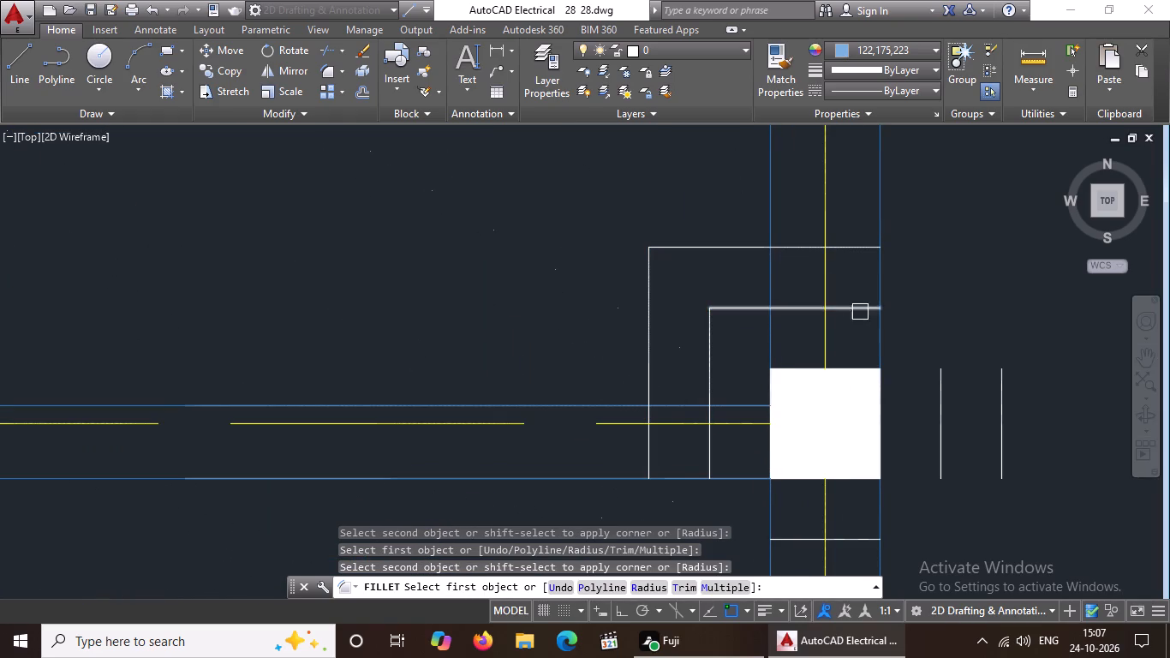
{"action": "left_click", "coordinate": [945, 392]}
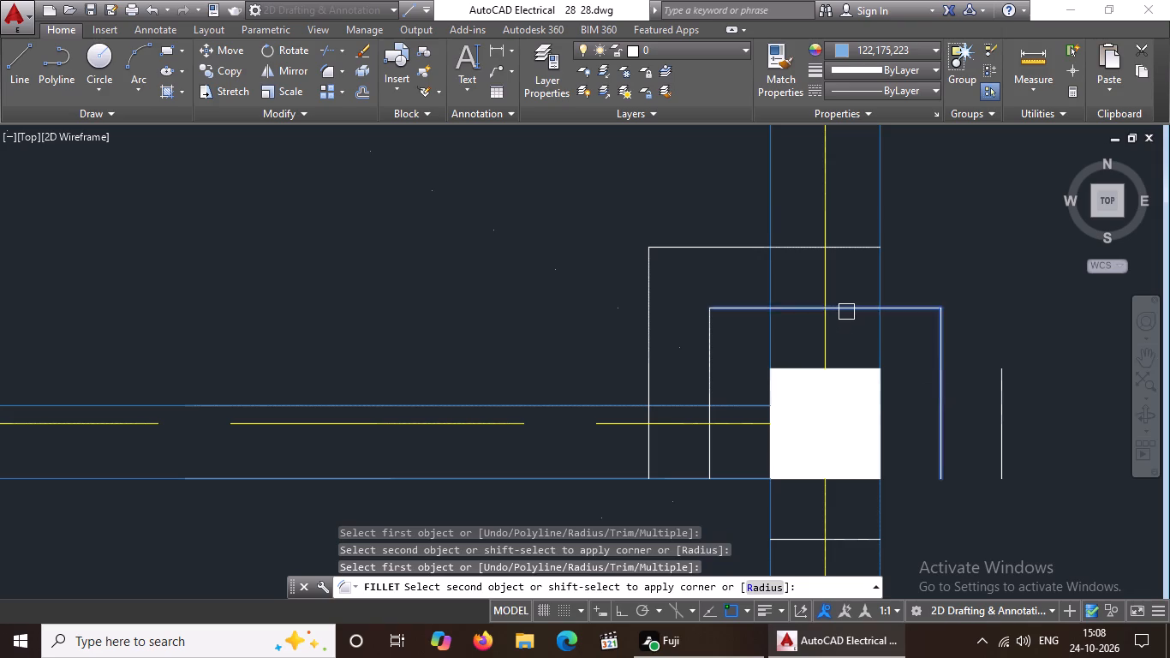
{"action": "left_click", "coordinate": [846, 310]}
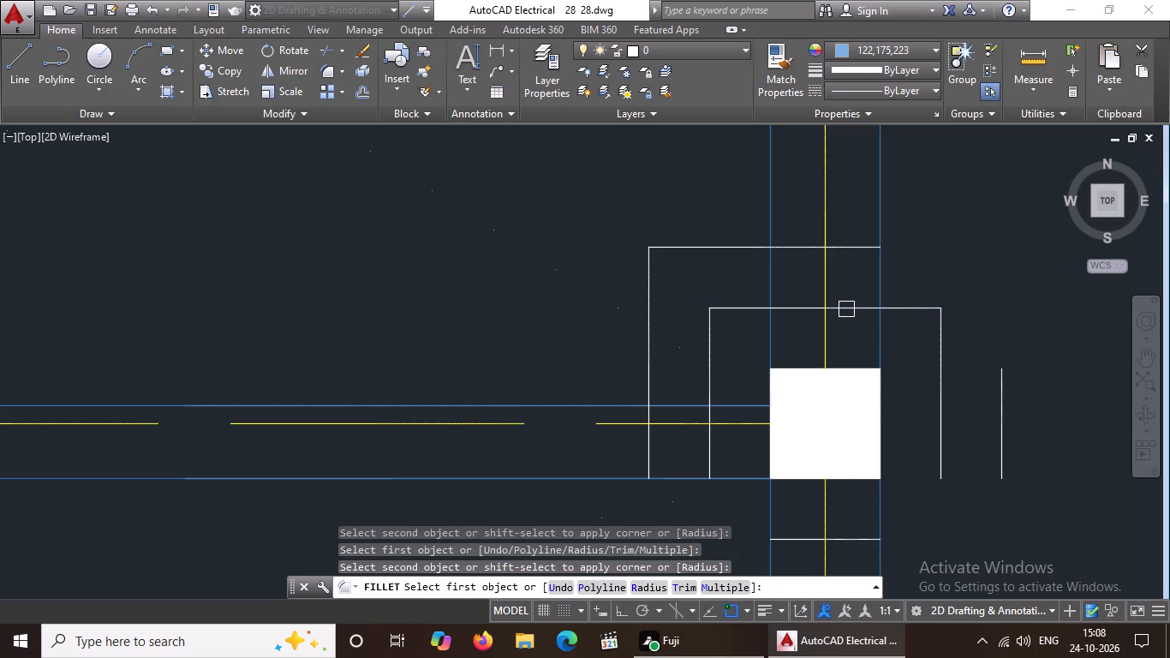
{"action": "left_click", "coordinate": [847, 247]}
{"action": "left_click", "coordinate": [1008, 390]}
Close the southwest and southeast corners of both outlines around that same column south of the easternmost fourth-row column with radius 0 fillets.
{"action": "scroll", "coordinate": [996, 372], "scroll_direction": "down", "scroll_amount": 5}
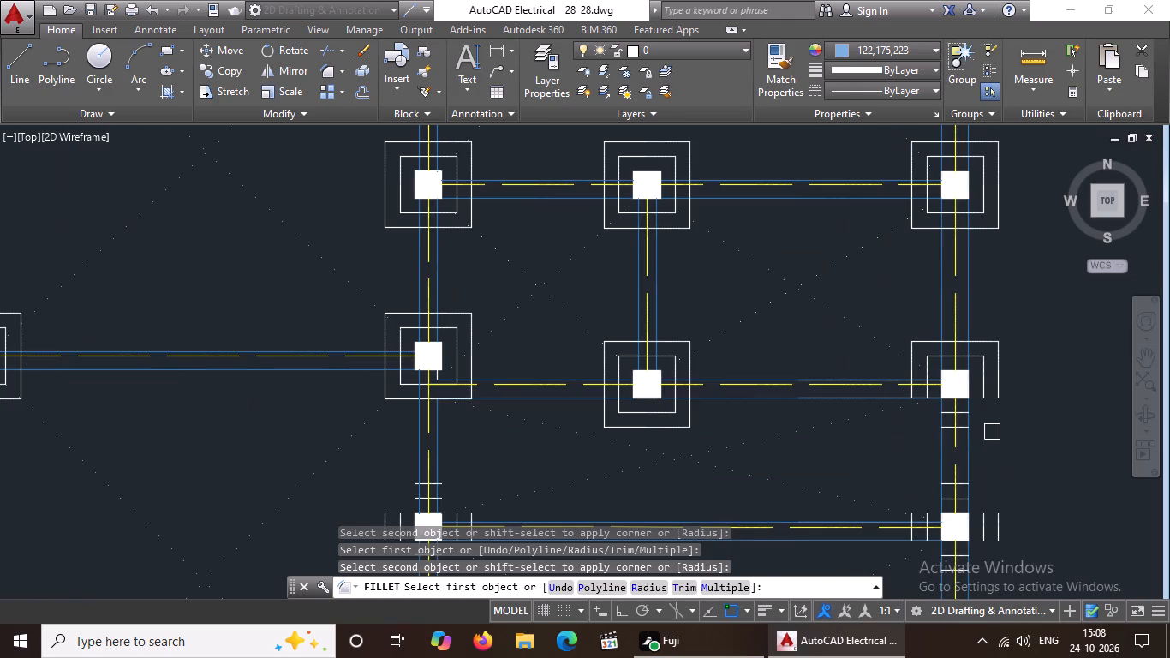
{"action": "scroll", "coordinate": [996, 426], "scroll_direction": "up", "scroll_amount": 3}
{"action": "left_click", "coordinate": [708, 288]}
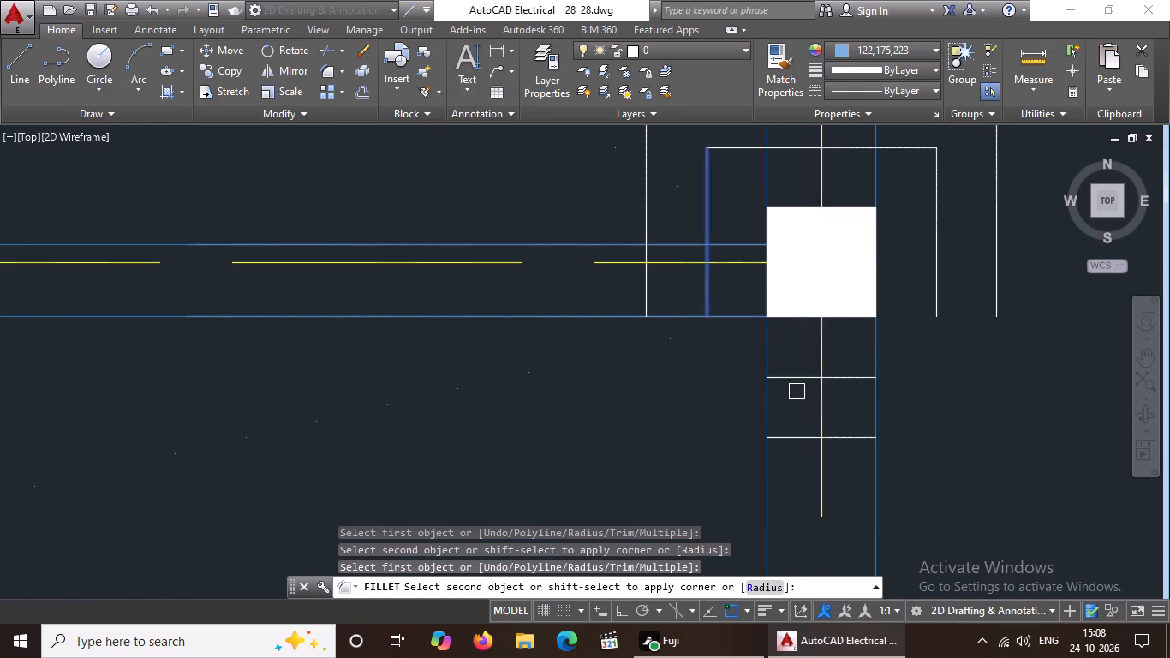
{"action": "left_click", "coordinate": [798, 381]}
{"action": "left_click", "coordinate": [644, 292]}
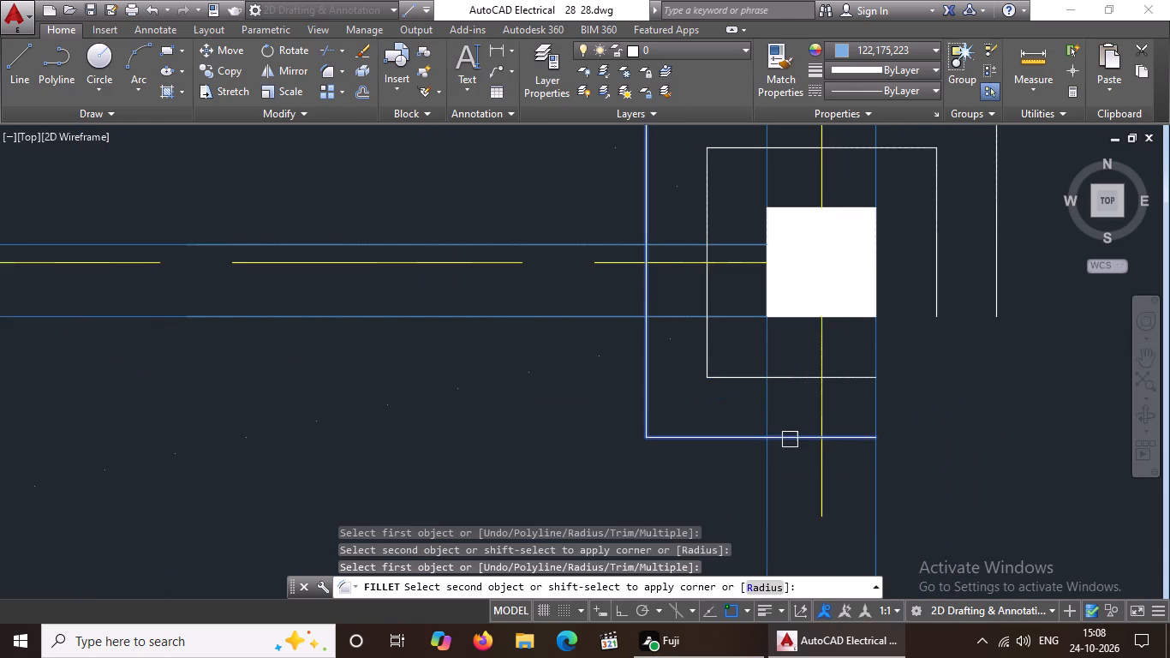
{"action": "left_click", "coordinate": [790, 438]}
{"action": "left_click", "coordinate": [848, 373]}
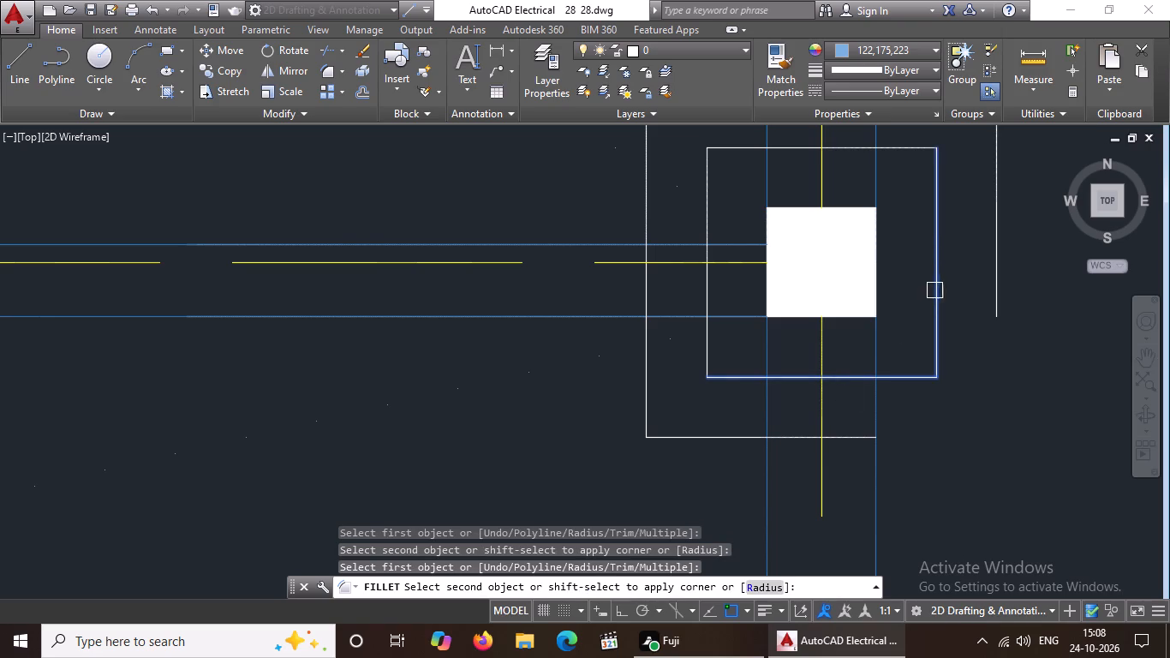
{"action": "left_click", "coordinate": [934, 290]}
{"action": "left_click", "coordinate": [859, 437]}
{"action": "left_click", "coordinate": [995, 300]}
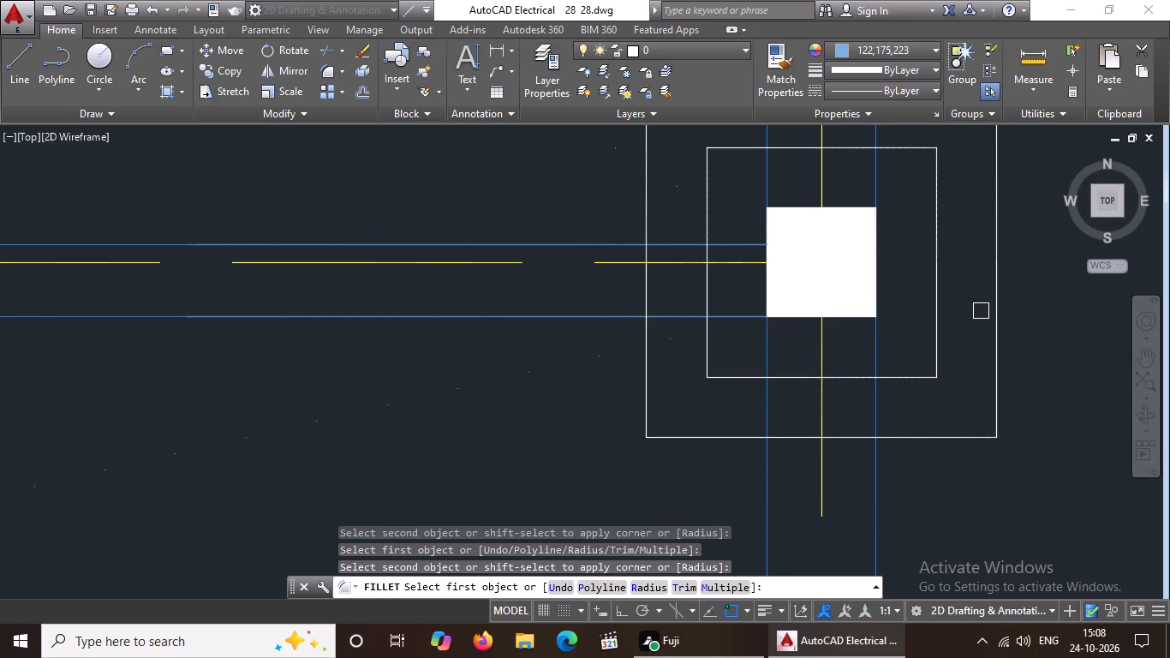
Fillet the northwest corners of both outlines around the west column in the row just above the bottom row with radius 0.
{"action": "scroll", "coordinate": [911, 305], "scroll_direction": "down", "scroll_amount": 4}
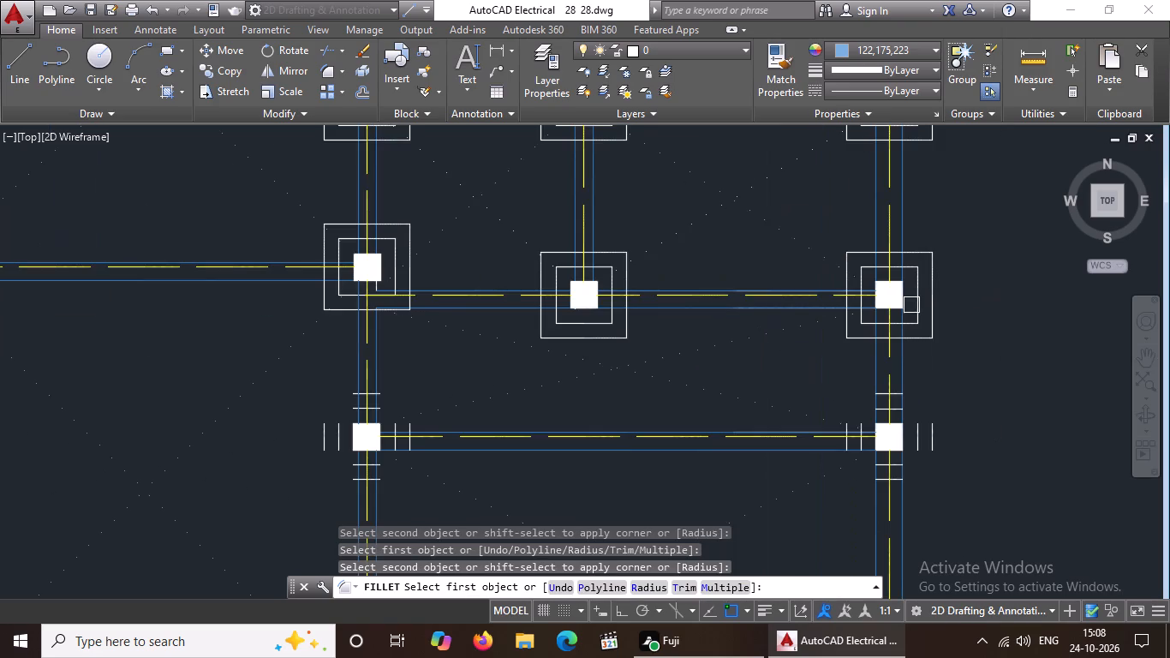
{"action": "scroll", "coordinate": [760, 345], "scroll_direction": "down", "scroll_amount": 4}
{"action": "scroll", "coordinate": [695, 363], "scroll_direction": "up", "scroll_amount": 4}
{"action": "scroll", "coordinate": [763, 344], "scroll_direction": "up", "scroll_amount": 4}
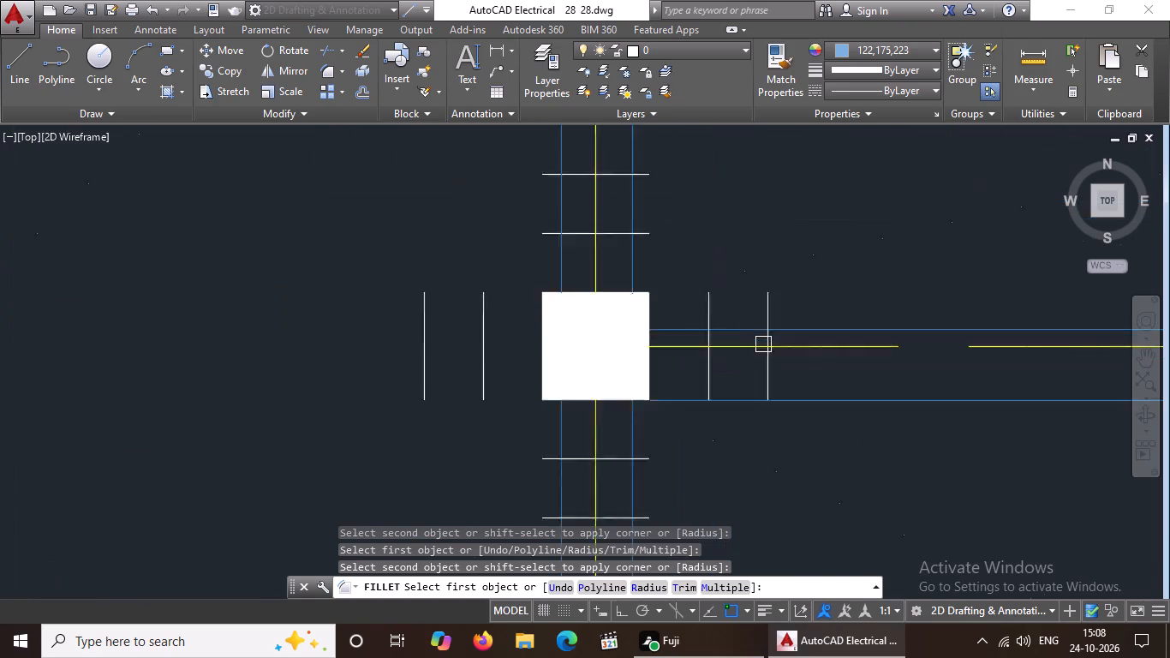
{"action": "left_click", "coordinate": [316, 286]}
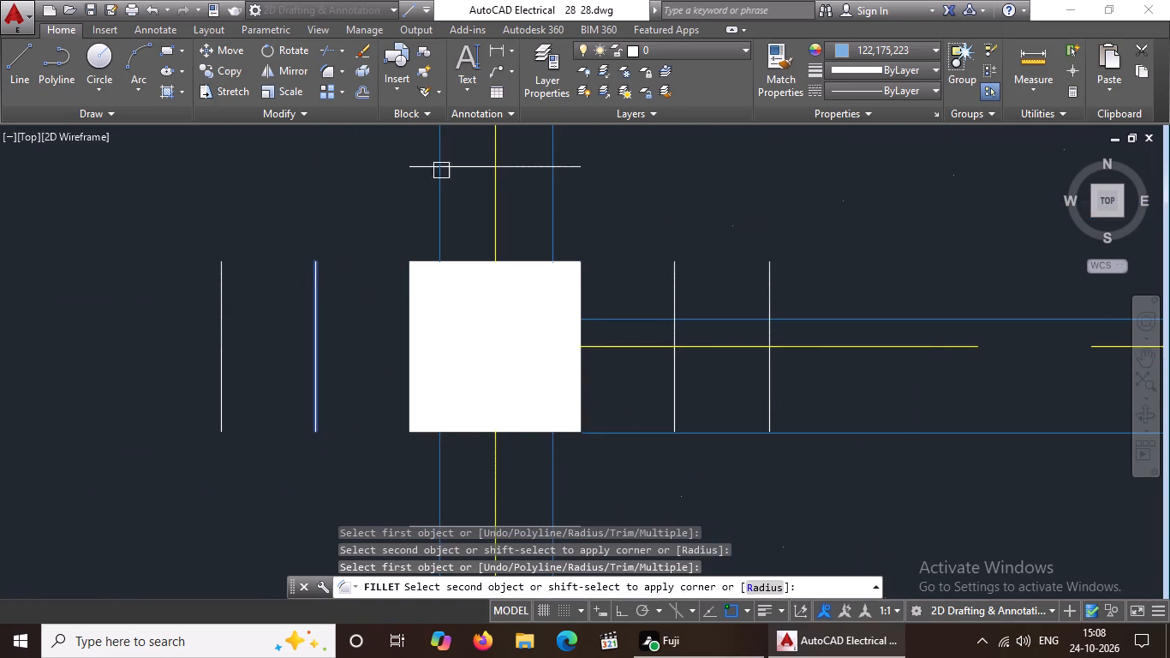
{"action": "left_click", "coordinate": [459, 163]}
{"action": "scroll", "coordinate": [458, 184], "scroll_direction": "down", "scroll_amount": 7}
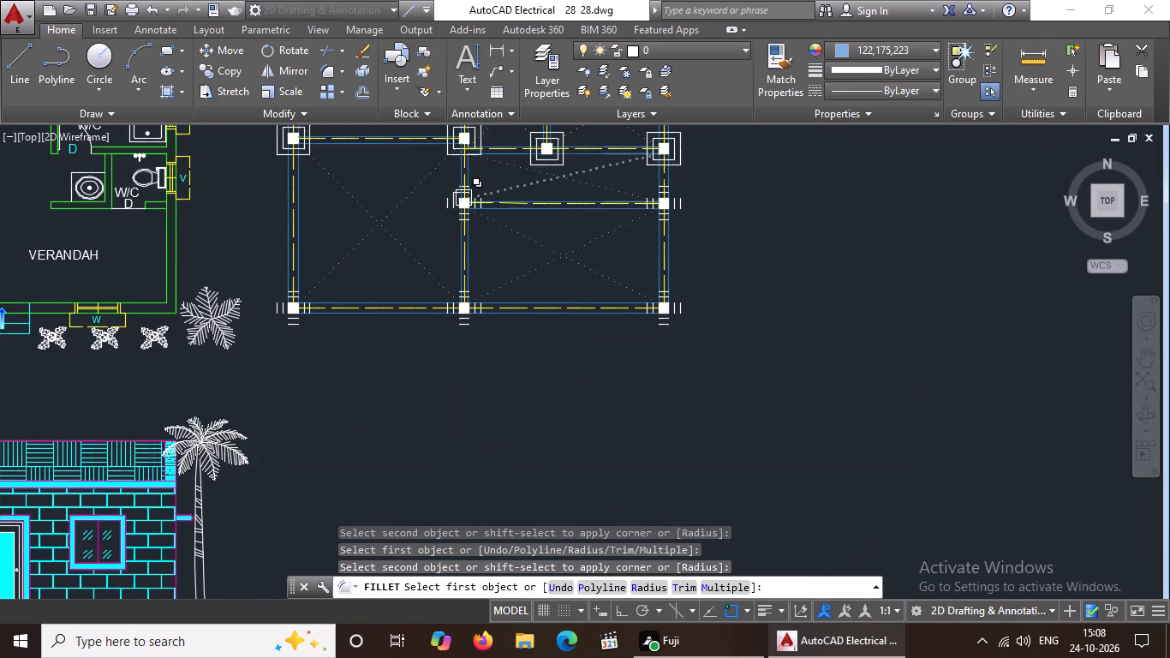
{"action": "middle_click_drag", "start_coordinate": [469, 218], "coordinate": [494, 343]}
{"action": "scroll", "coordinate": [479, 300], "scroll_direction": "up", "scroll_amount": 2}
{"action": "left_click", "coordinate": [458, 362]}
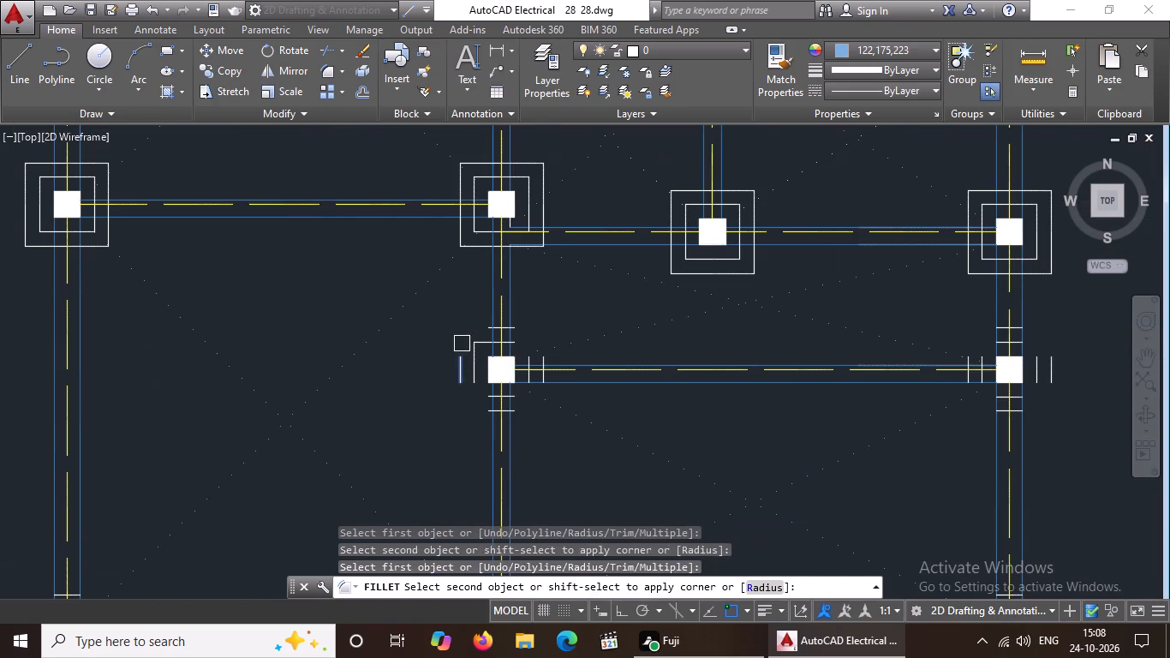
{"action": "scroll", "coordinate": [487, 307], "scroll_direction": "up", "scroll_amount": 3}
{"action": "left_click", "coordinate": [487, 390]}
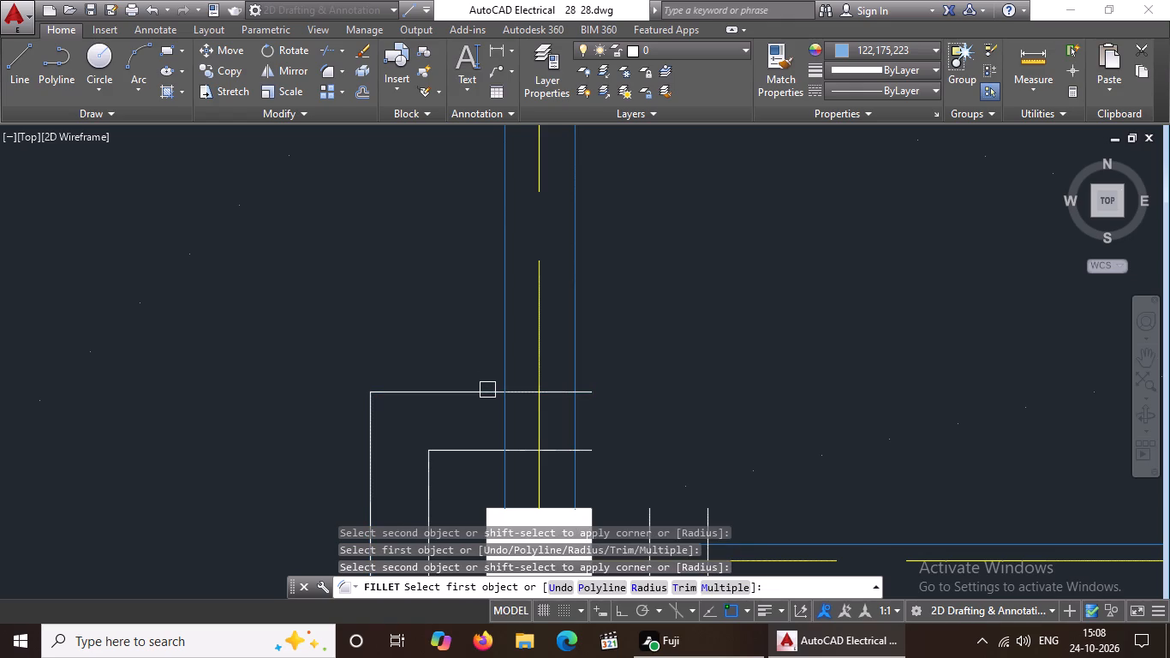
Fillet the northeast corners of both outlines around that same west column of the second-to-last row with radius 0.
{"action": "scroll", "coordinate": [492, 383], "scroll_direction": "down", "scroll_amount": 4}
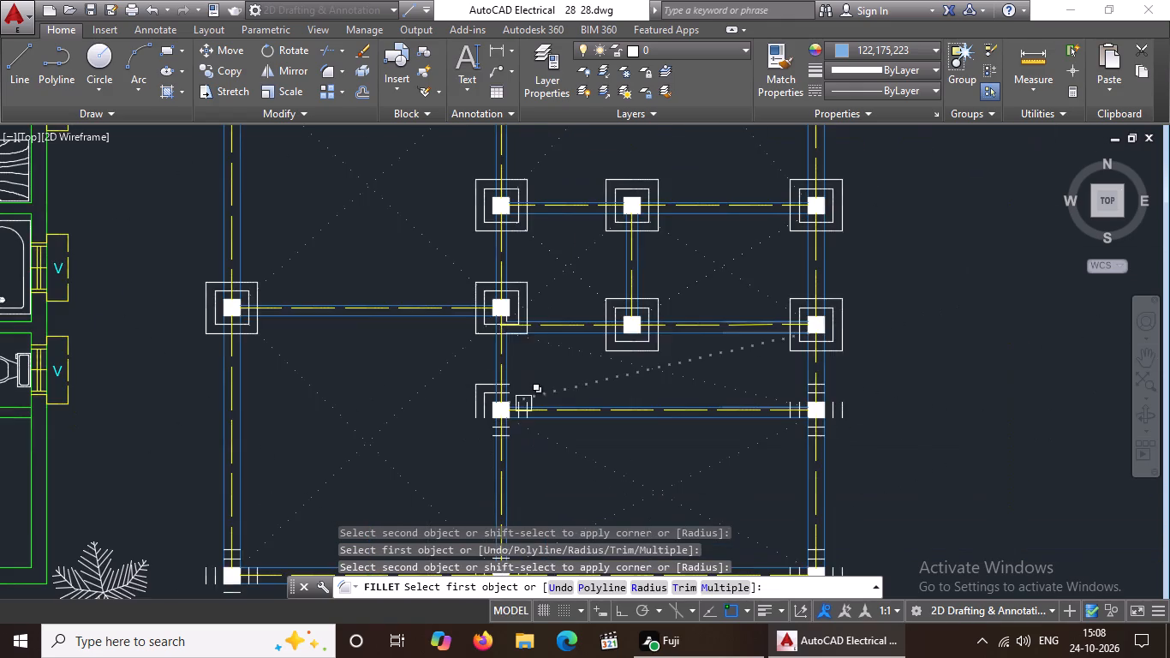
{"action": "scroll", "coordinate": [517, 418], "scroll_direction": "up", "scroll_amount": 3}
{"action": "scroll", "coordinate": [465, 331], "scroll_direction": "up", "scroll_amount": 1}
{"action": "left_click", "coordinate": [478, 312]}
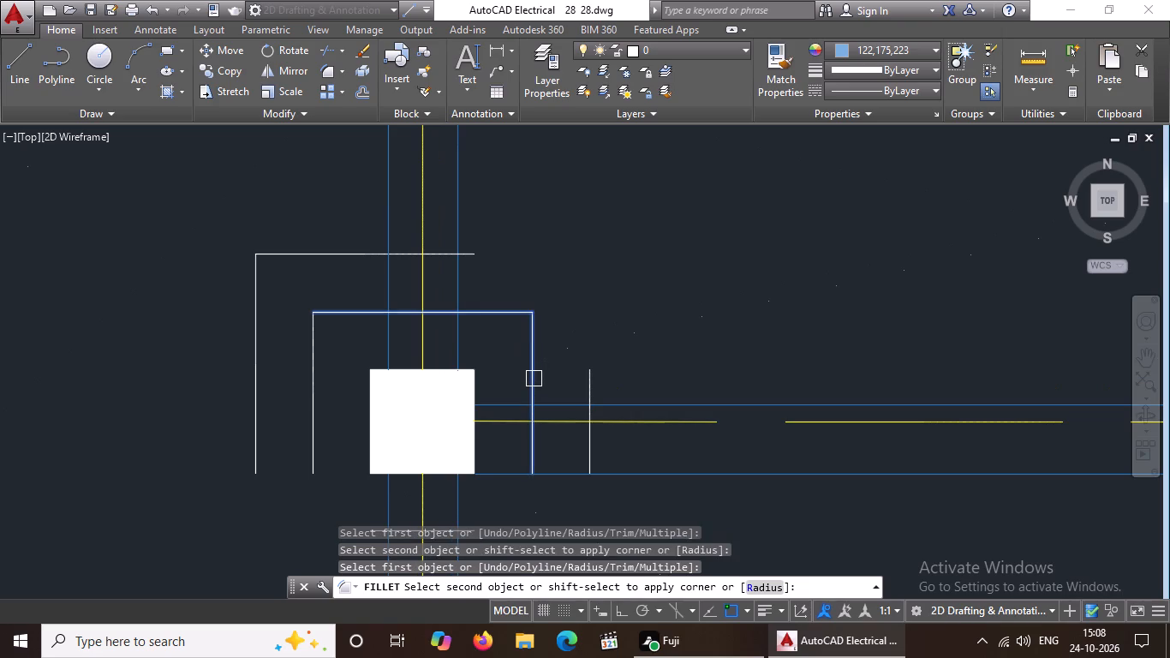
{"action": "left_click", "coordinate": [533, 384]}
{"action": "left_click", "coordinate": [478, 253]}
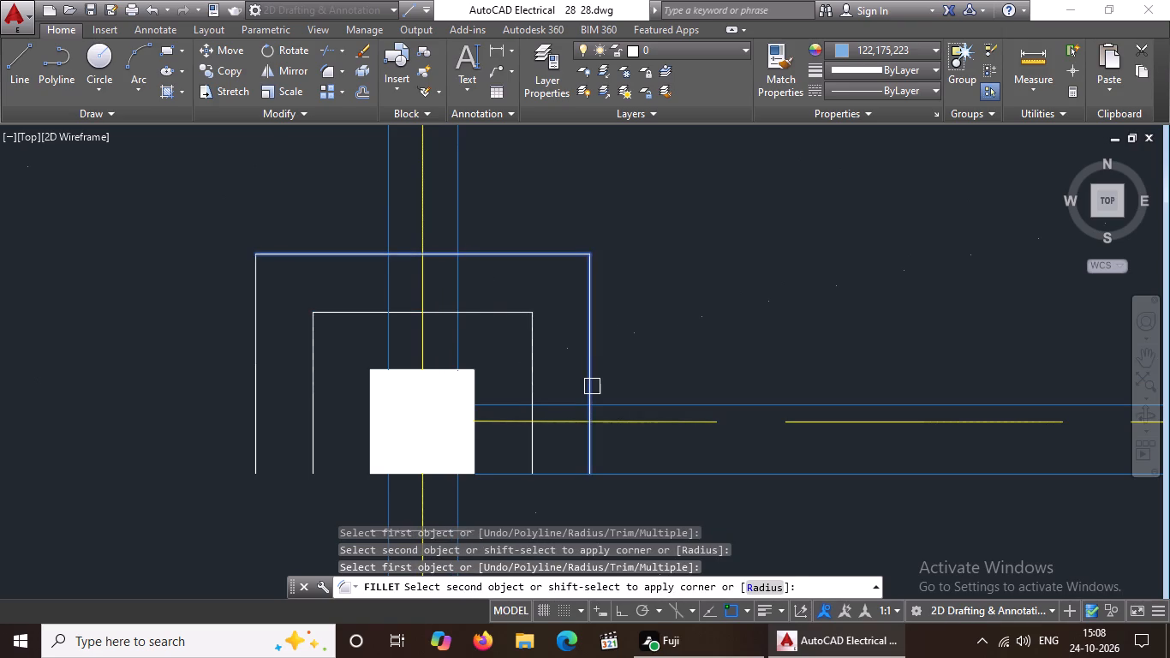
{"action": "left_click", "coordinate": [592, 386]}
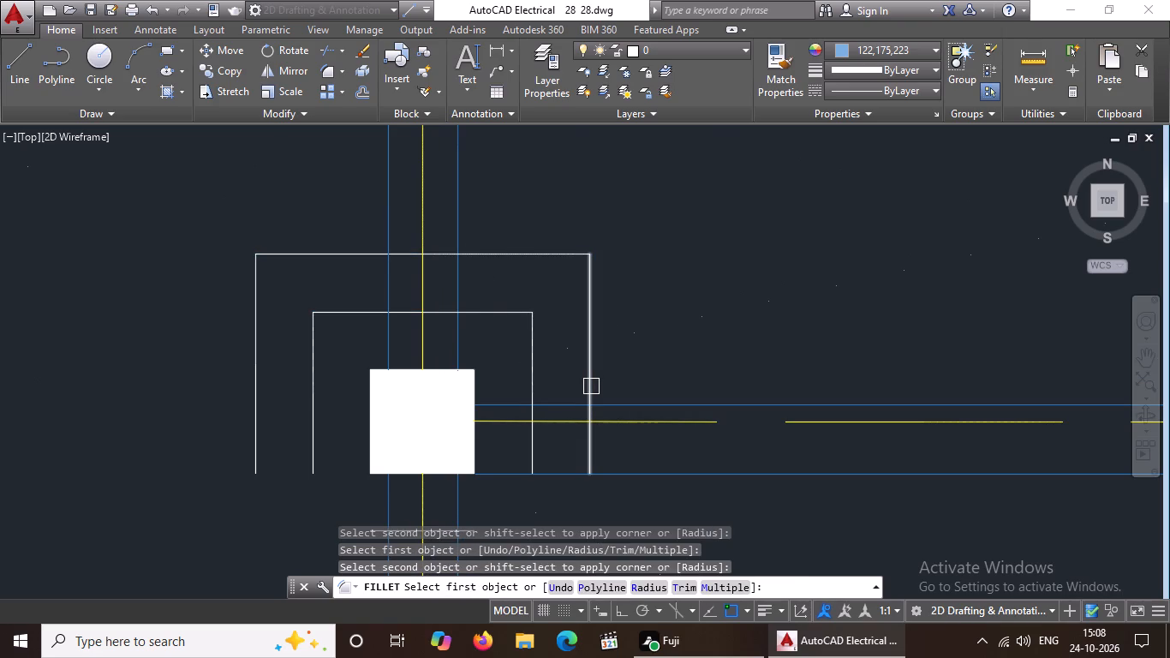
Fillet the southwest corners of both outlines around the west column of the second-to-last row with radius 0.
{"action": "scroll", "coordinate": [591, 380], "scroll_direction": "down", "scroll_amount": 5}
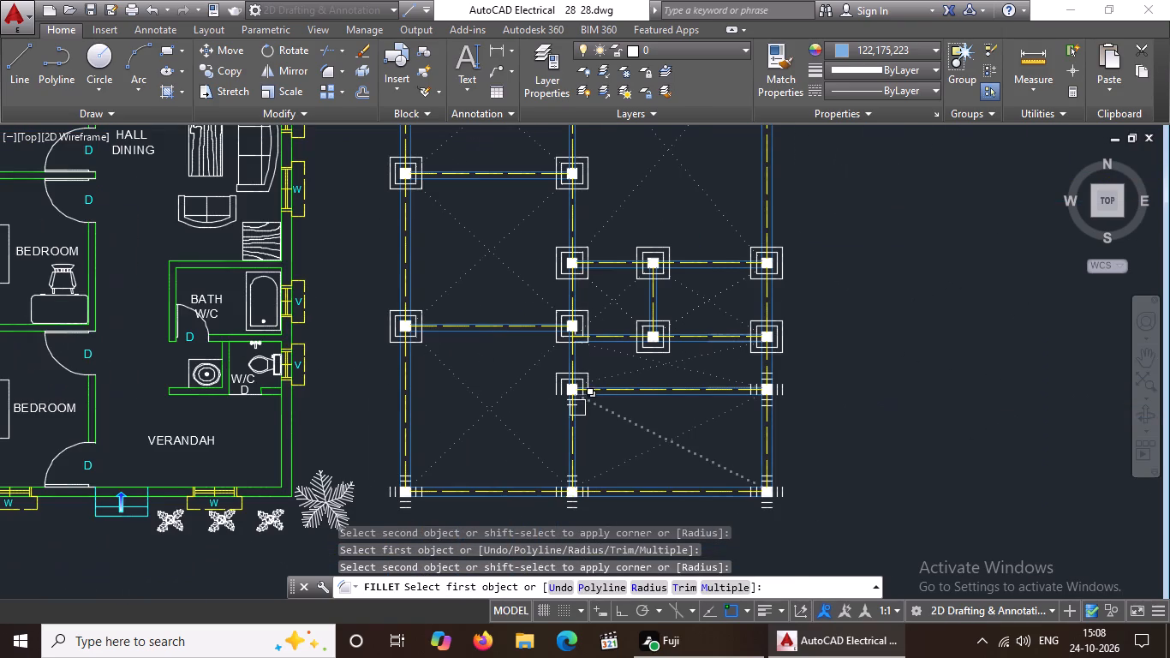
{"action": "scroll", "coordinate": [567, 404], "scroll_direction": "up", "scroll_amount": 4}
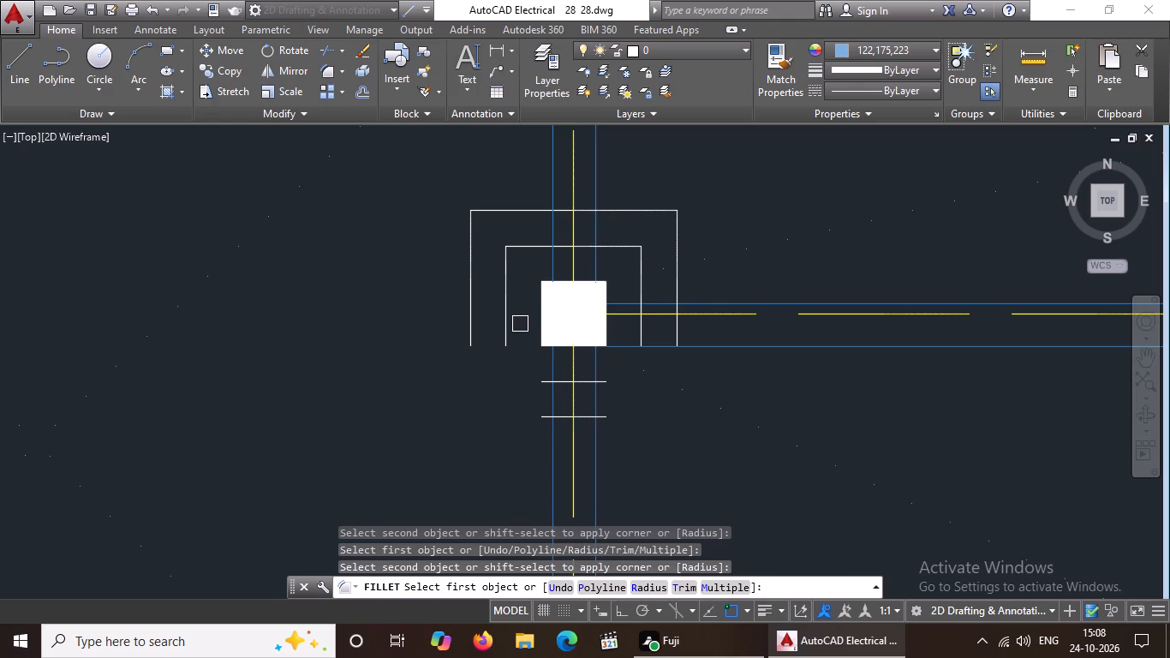
{"action": "left_click", "coordinate": [504, 308]}
{"action": "scroll", "coordinate": [556, 394], "scroll_direction": "up", "scroll_amount": 3}
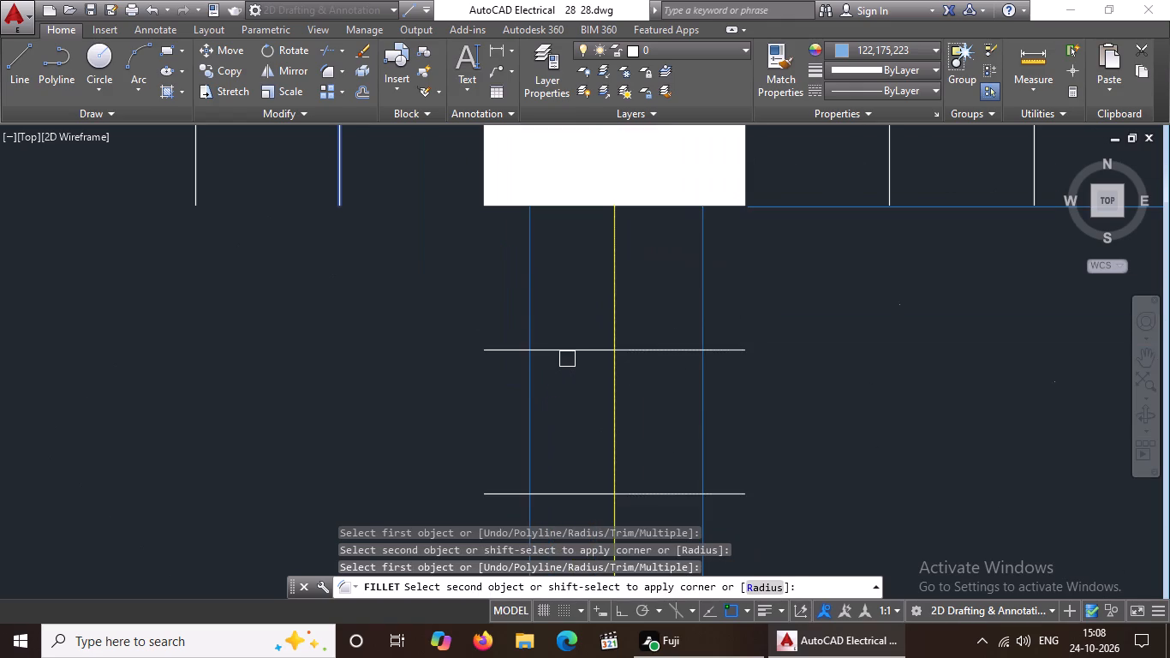
{"action": "left_click", "coordinate": [569, 353]}
{"action": "left_click", "coordinate": [193, 181]}
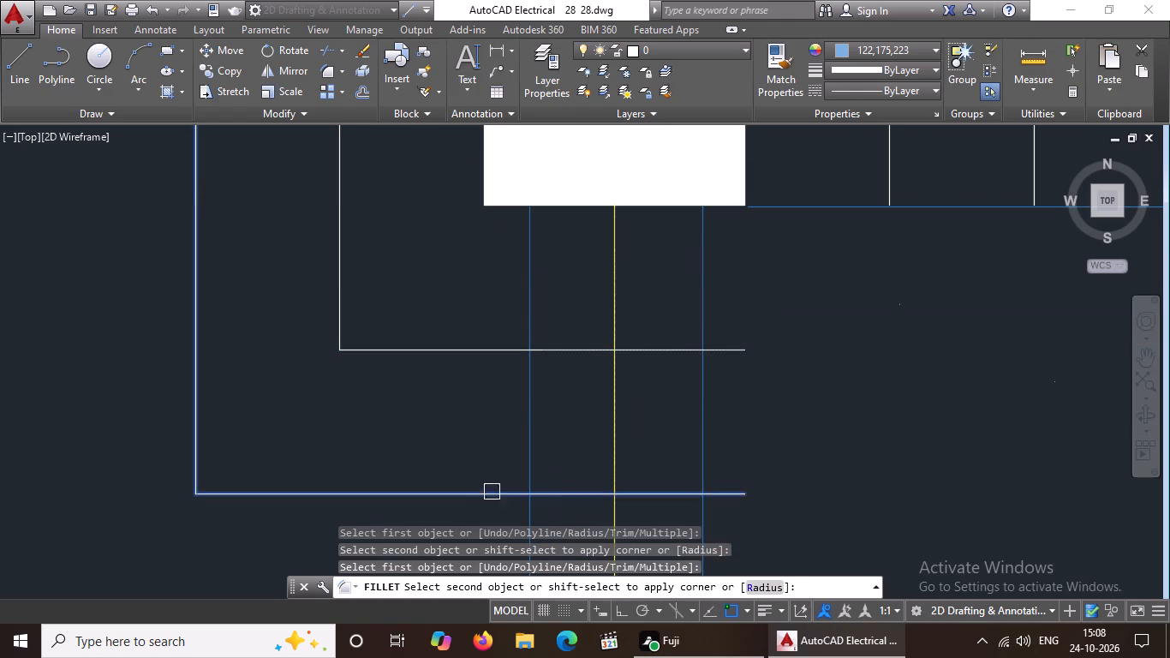
{"action": "left_click", "coordinate": [566, 493]}
Close the southeast corners of both outlines around the west column of the second-to-last row with radius 0 fillets.
{"action": "scroll", "coordinate": [569, 485], "scroll_direction": "down", "scroll_amount": 3}
{"action": "scroll", "coordinate": [614, 448], "scroll_direction": "up", "scroll_amount": 2}
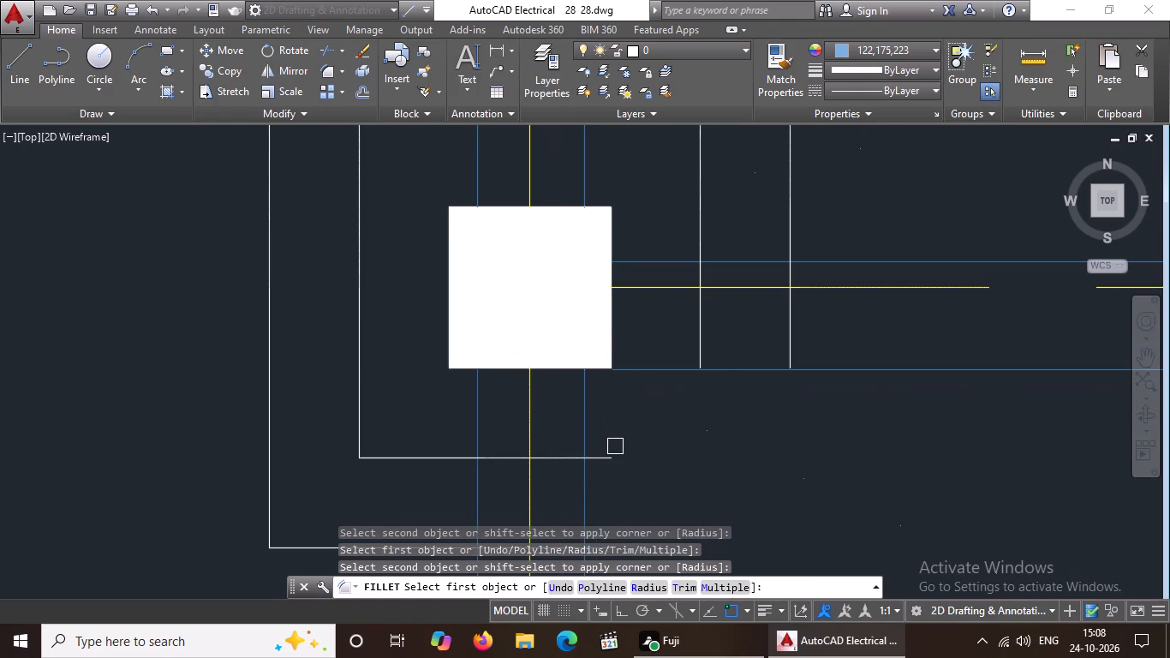
{"action": "left_click", "coordinate": [607, 463]}
{"action": "left_click", "coordinate": [695, 354]}
{"action": "left_click", "coordinate": [790, 347]}
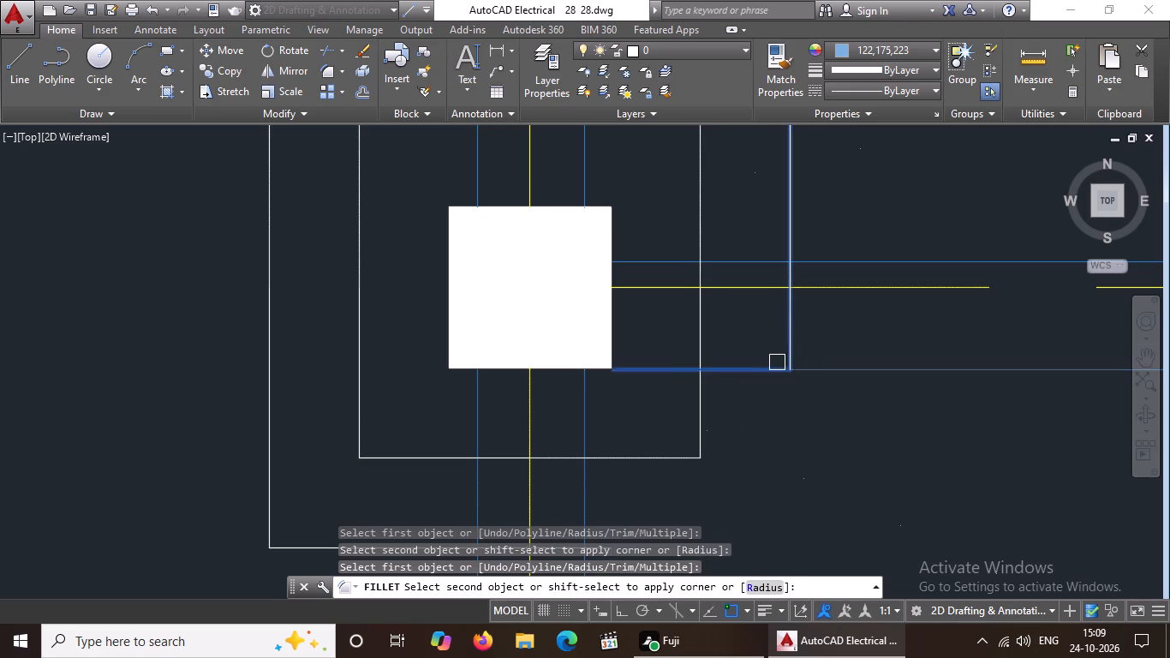
{"action": "scroll", "coordinate": [770, 372], "scroll_direction": "down", "scroll_amount": 3}
{"action": "scroll", "coordinate": [755, 416], "scroll_direction": "up", "scroll_amount": 1}
{"action": "left_click", "coordinate": [722, 415]}
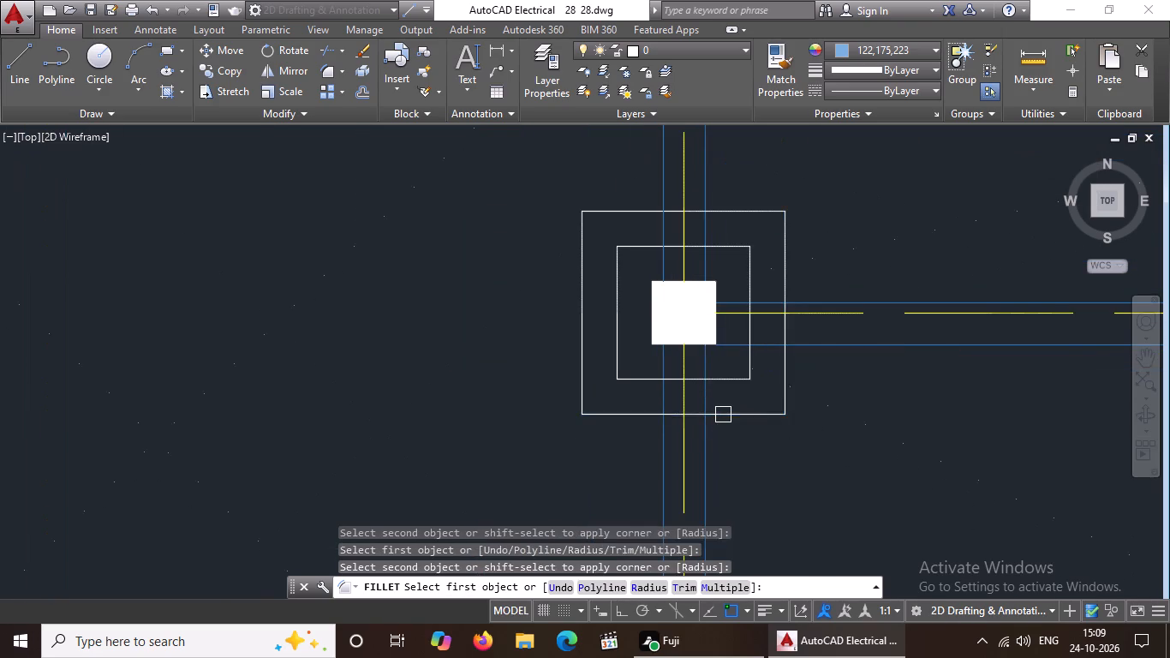
Fillet the northwest corners of both outlines around the east column of the second-to-last row with radius 0.
{"action": "scroll", "coordinate": [723, 415], "scroll_direction": "down", "scroll_amount": 4}
{"action": "scroll", "coordinate": [952, 412], "scroll_direction": "up", "scroll_amount": 3}
{"action": "scroll", "coordinate": [699, 356], "scroll_direction": "up", "scroll_amount": 3}
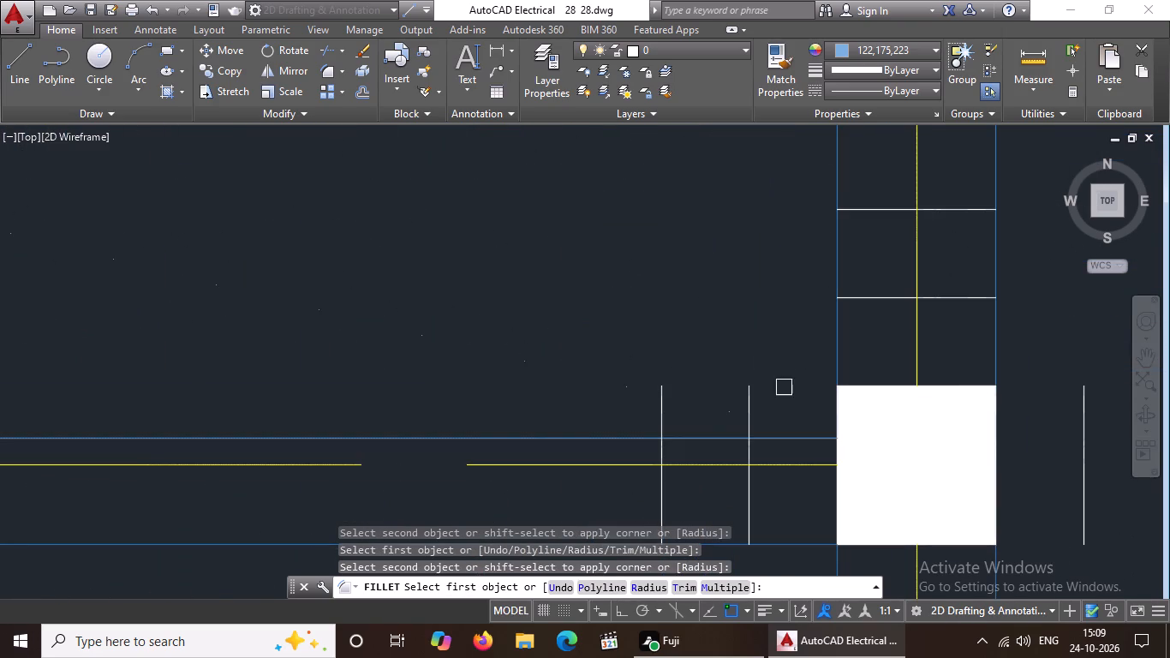
{"action": "left_click", "coordinate": [744, 391]}
{"action": "left_click", "coordinate": [872, 296]}
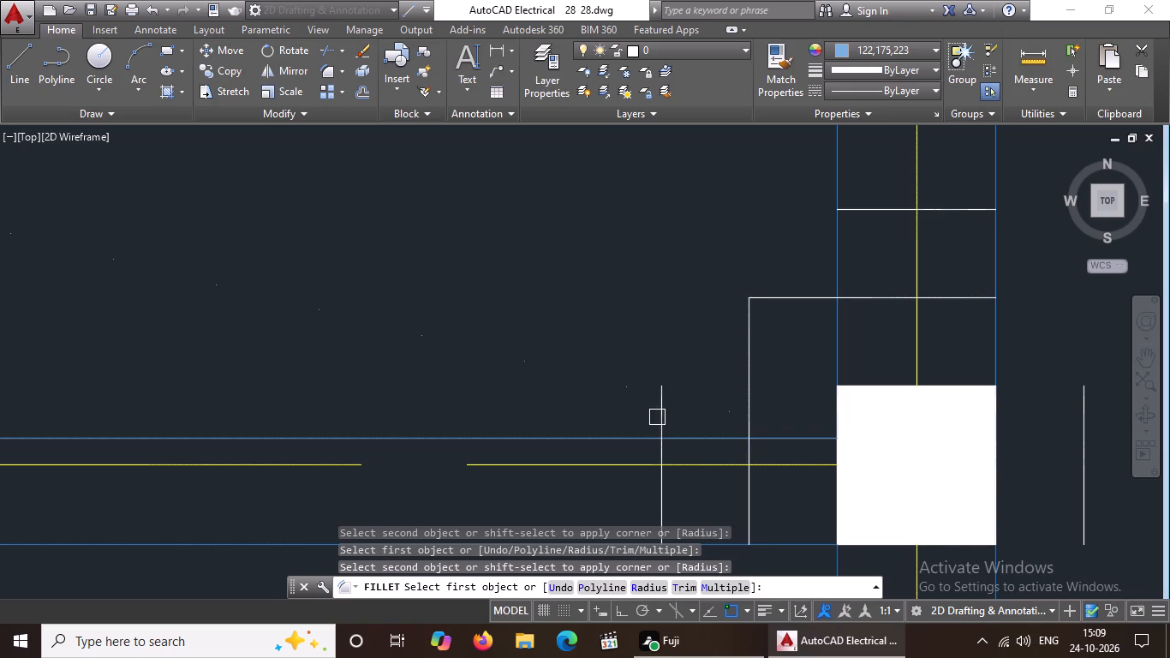
{"action": "left_click", "coordinate": [664, 410]}
{"action": "left_click", "coordinate": [876, 207]}
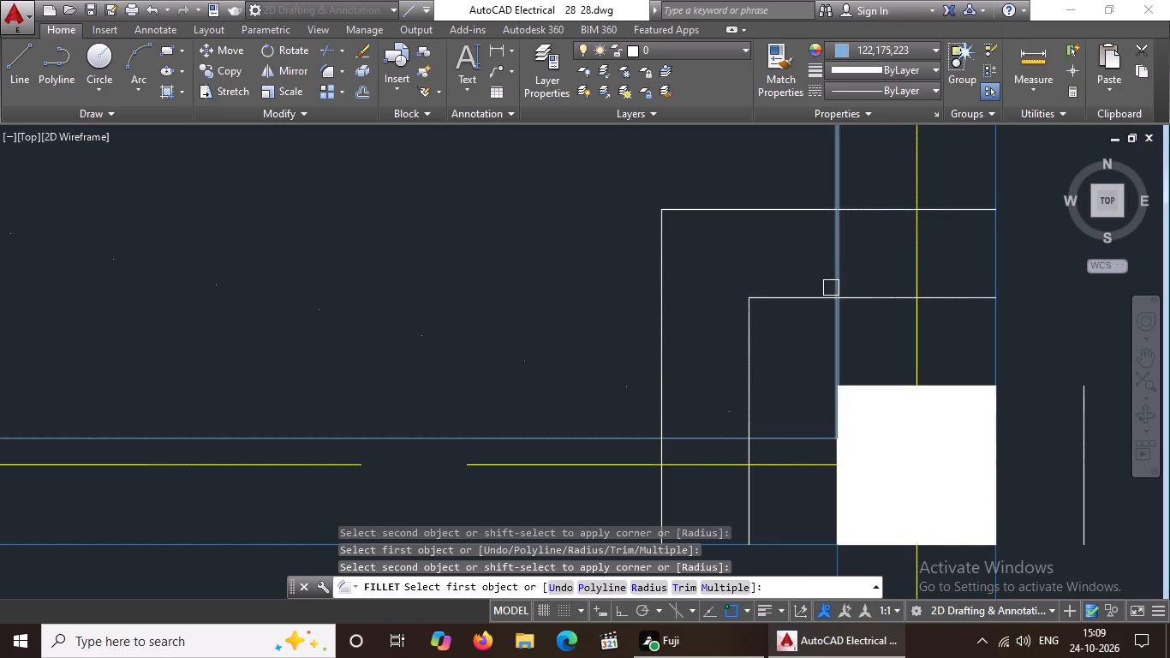
Fillet the northeast corners of both outlines around that same east column of the second-to-last row with radius 0.
{"action": "scroll", "coordinate": [835, 287], "scroll_direction": "down", "scroll_amount": 4}
{"action": "scroll", "coordinate": [866, 291], "scroll_direction": "up", "scroll_amount": 4}
{"action": "left_click", "coordinate": [791, 283]}
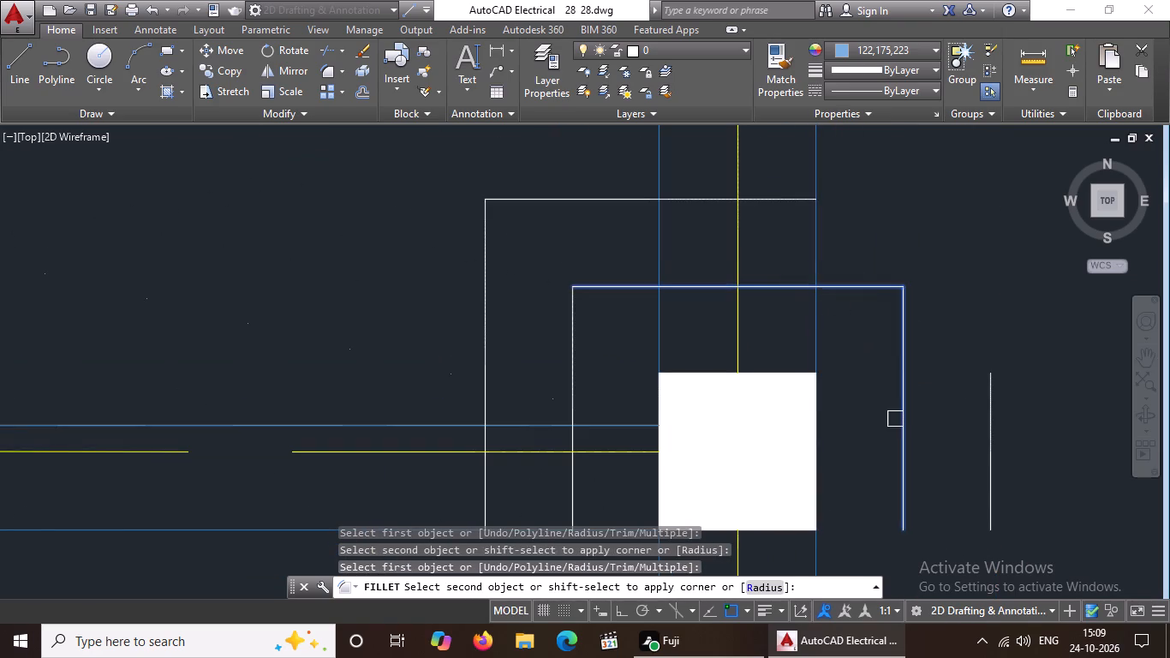
{"action": "left_click", "coordinate": [904, 415]}
{"action": "left_click", "coordinate": [783, 199]}
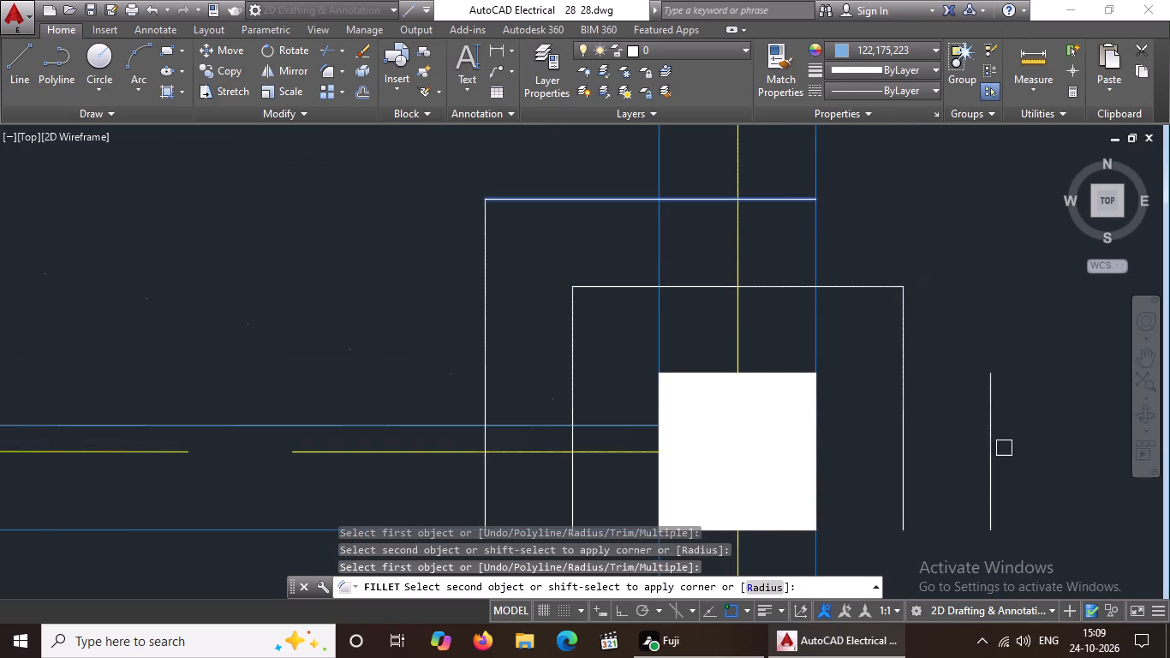
{"action": "left_click", "coordinate": [996, 429]}
Fillet the southwest corners of both outlines around the east column of the second-to-last row with radius 0.
{"action": "scroll", "coordinate": [952, 450], "scroll_direction": "down", "scroll_amount": 4}
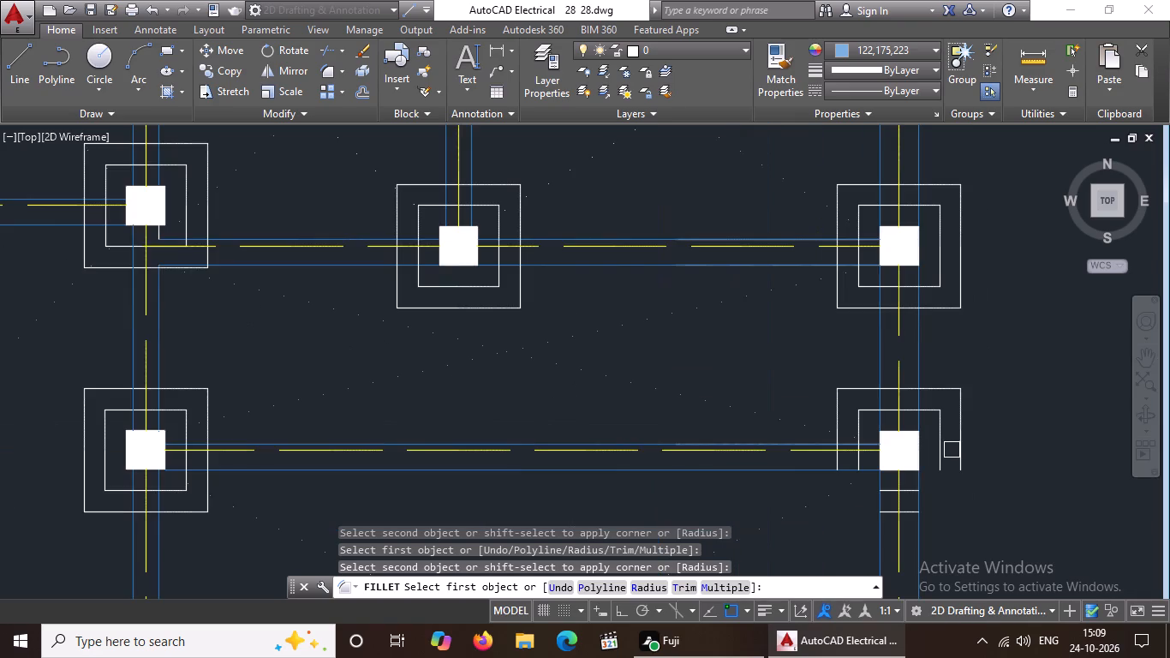
{"action": "scroll", "coordinate": [911, 400], "scroll_direction": "down", "scroll_amount": 2}
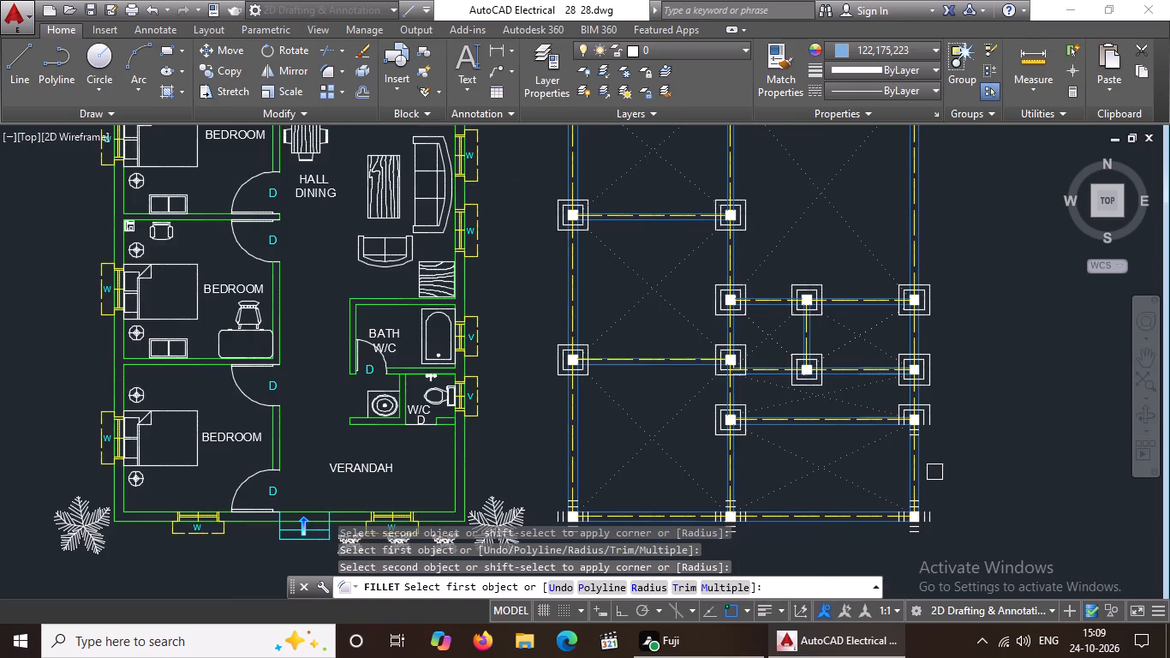
{"action": "scroll", "coordinate": [926, 451], "scroll_direction": "up", "scroll_amount": 4}
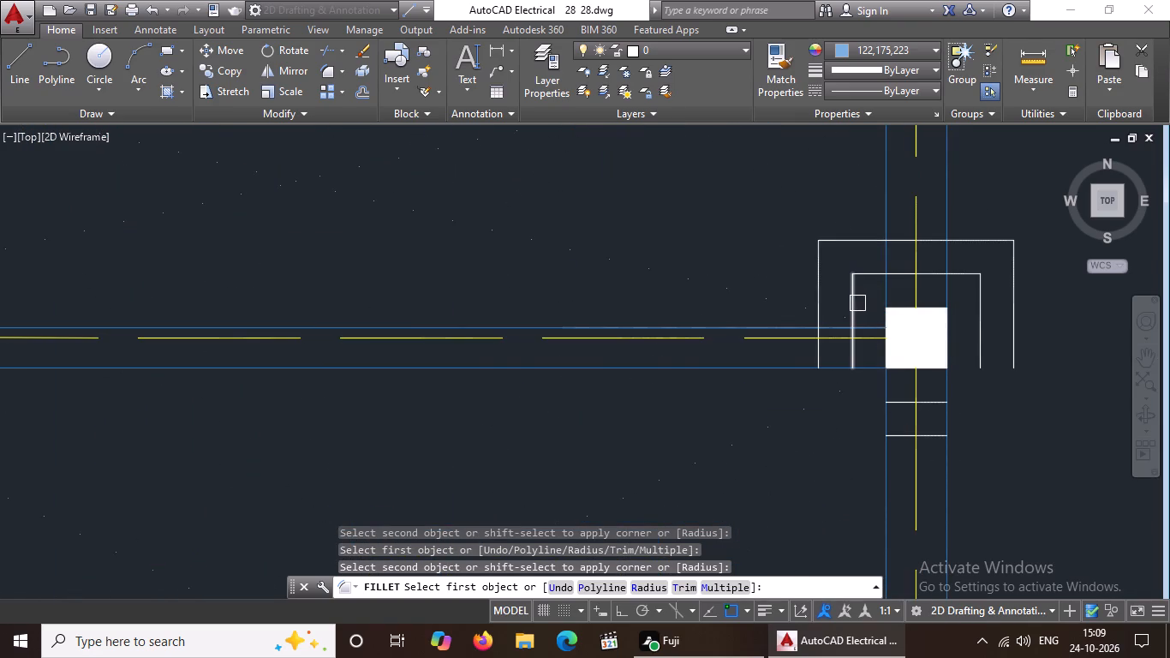
{"action": "left_click", "coordinate": [857, 302]}
{"action": "left_click", "coordinate": [903, 404]}
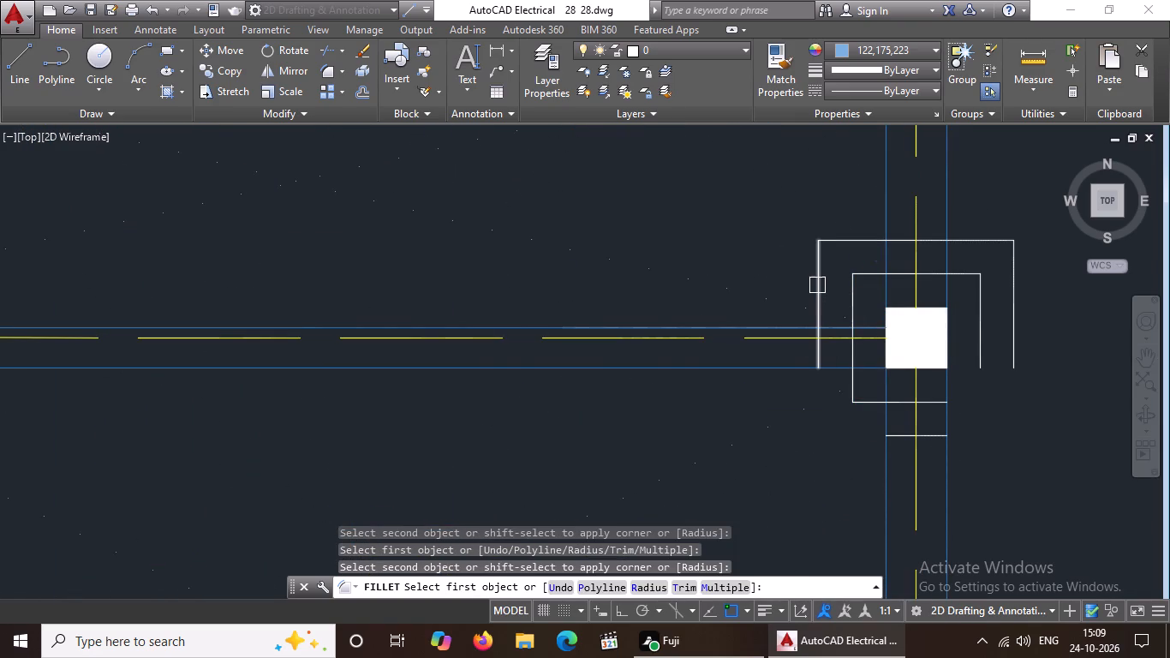
{"action": "left_click", "coordinate": [817, 285]}
{"action": "left_click", "coordinate": [896, 433]}
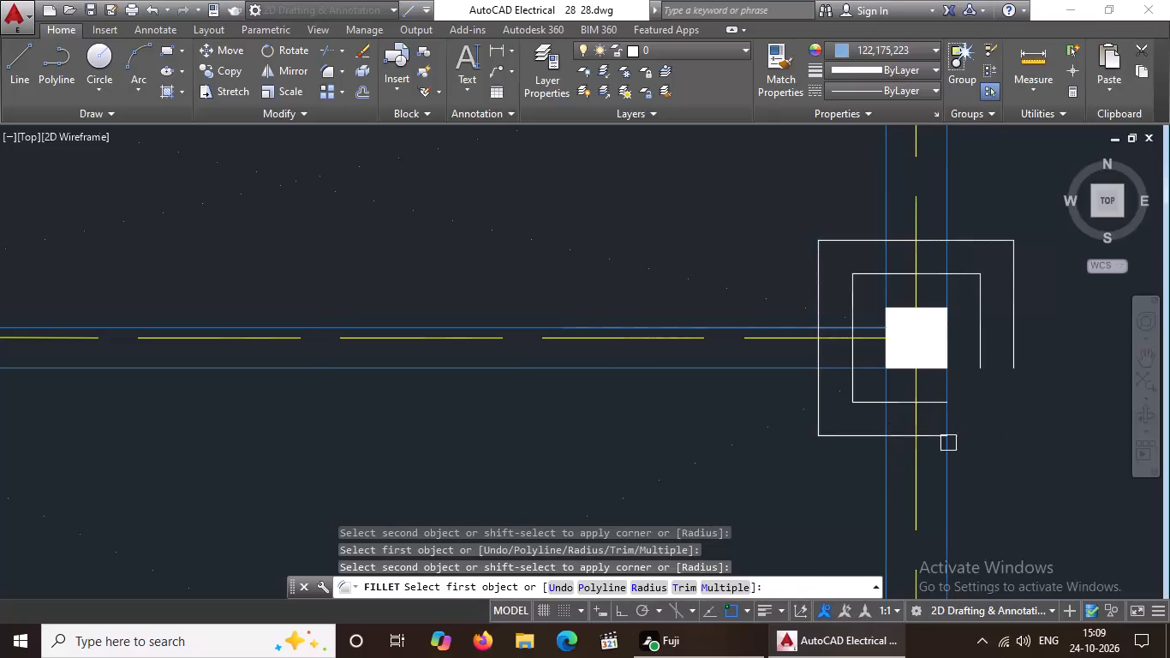
Close the southeast corners of both outlines around the east column of the second-to-last row with radius 0 fillets.
{"action": "left_click", "coordinate": [934, 404]}
{"action": "left_click", "coordinate": [982, 355]}
{"action": "scroll", "coordinate": [928, 444], "scroll_direction": "up", "scroll_amount": 3}
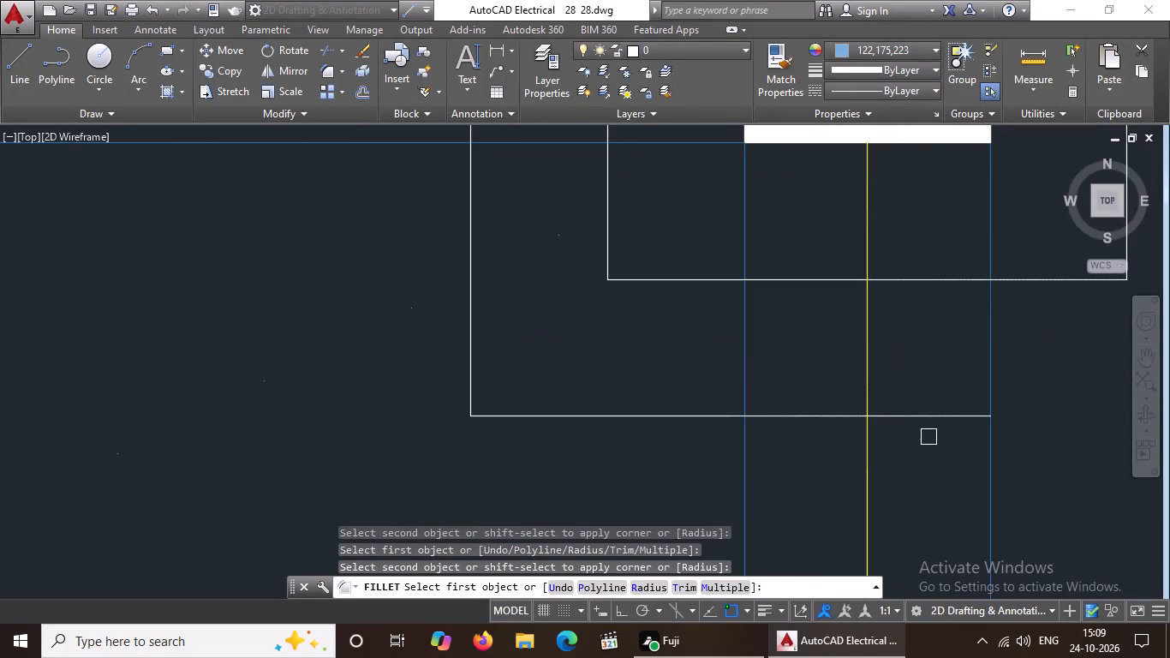
{"action": "left_click", "coordinate": [934, 418]}
{"action": "scroll", "coordinate": [934, 418], "scroll_direction": "down", "scroll_amount": 4}
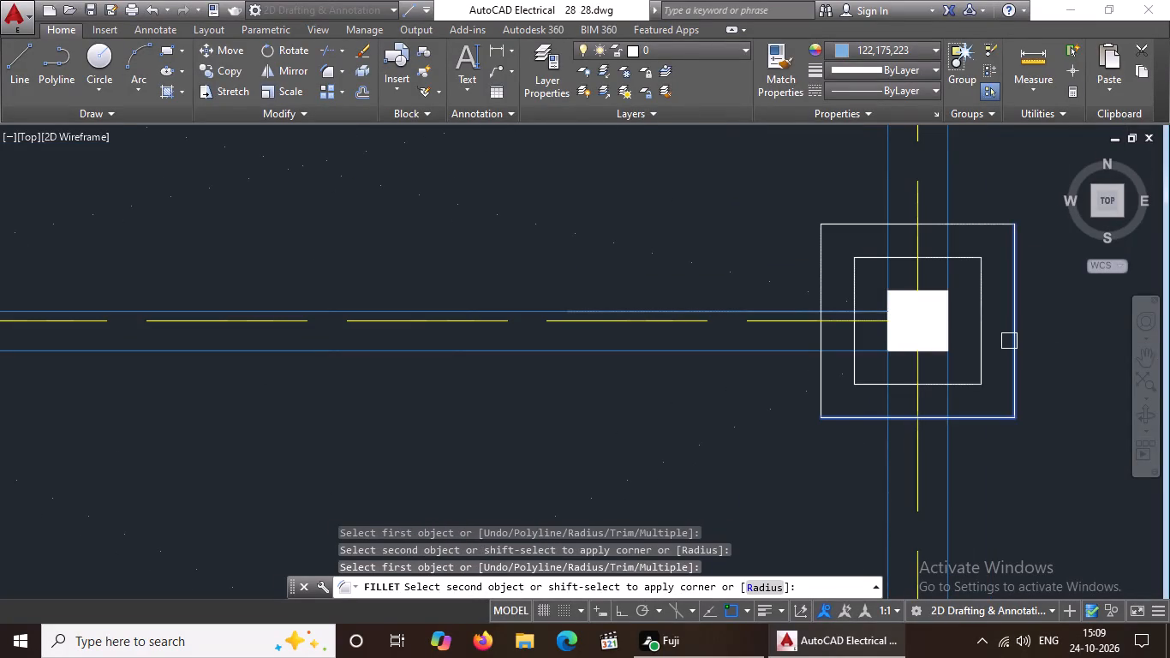
{"action": "left_click", "coordinate": [1009, 341]}
Fillet the northwest corners of both outlines around the west column of the bottom row with radius 0.
{"action": "scroll", "coordinate": [977, 362], "scroll_direction": "down", "scroll_amount": 4}
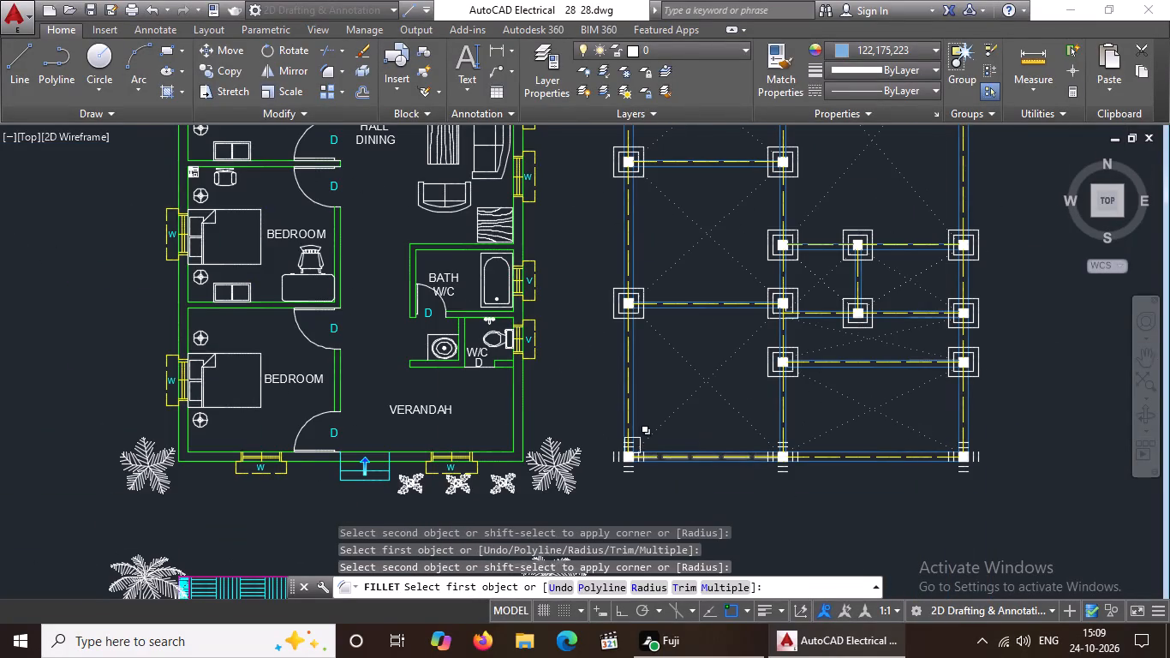
{"action": "scroll", "coordinate": [677, 446], "scroll_direction": "up", "scroll_amount": 3}
{"action": "left_click", "coordinate": [435, 477]}
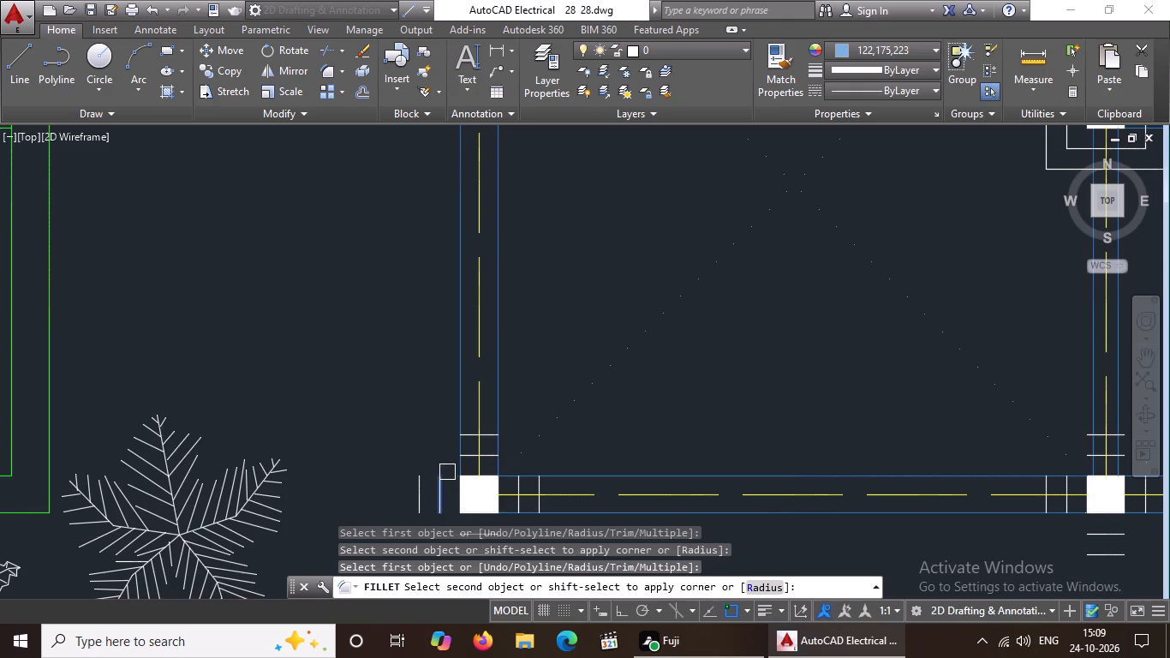
{"action": "scroll", "coordinate": [452, 469], "scroll_direction": "up", "scroll_amount": 3}
{"action": "left_click", "coordinate": [512, 415]}
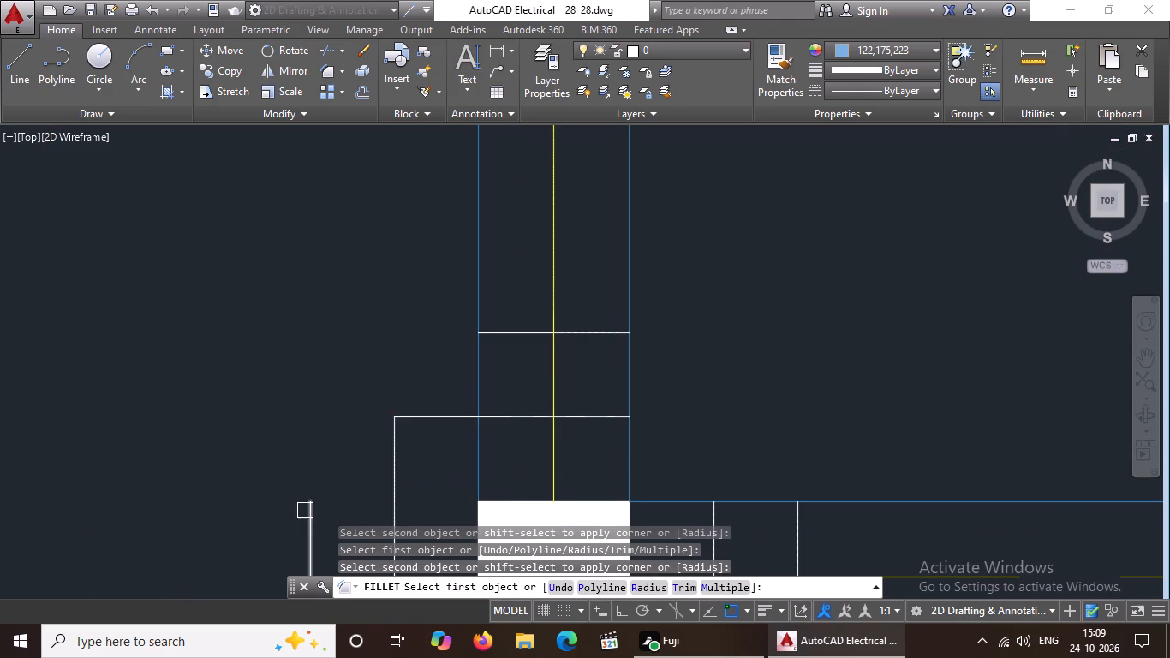
{"action": "left_click", "coordinate": [307, 502]}
{"action": "left_click", "coordinate": [495, 326]}
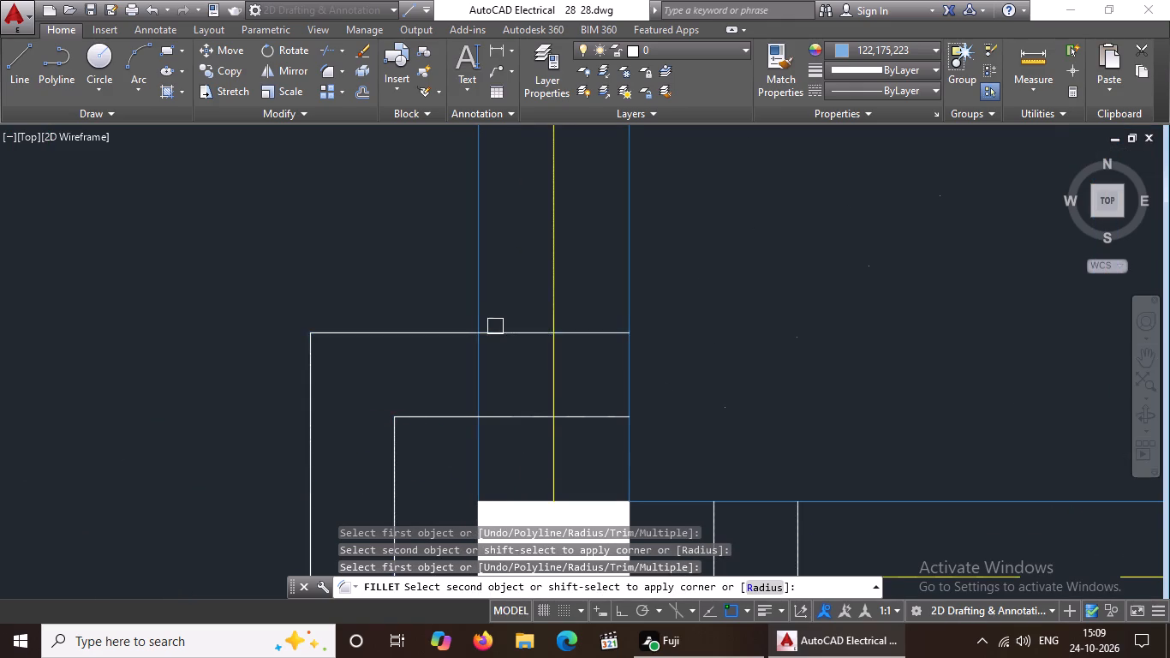
Fillet the northeast corners of both outlines around the bottom row's west column with radius 0.
{"action": "scroll", "coordinate": [509, 322], "scroll_direction": "down", "scroll_amount": 4}
{"action": "scroll", "coordinate": [571, 346], "scroll_direction": "up", "scroll_amount": 3}
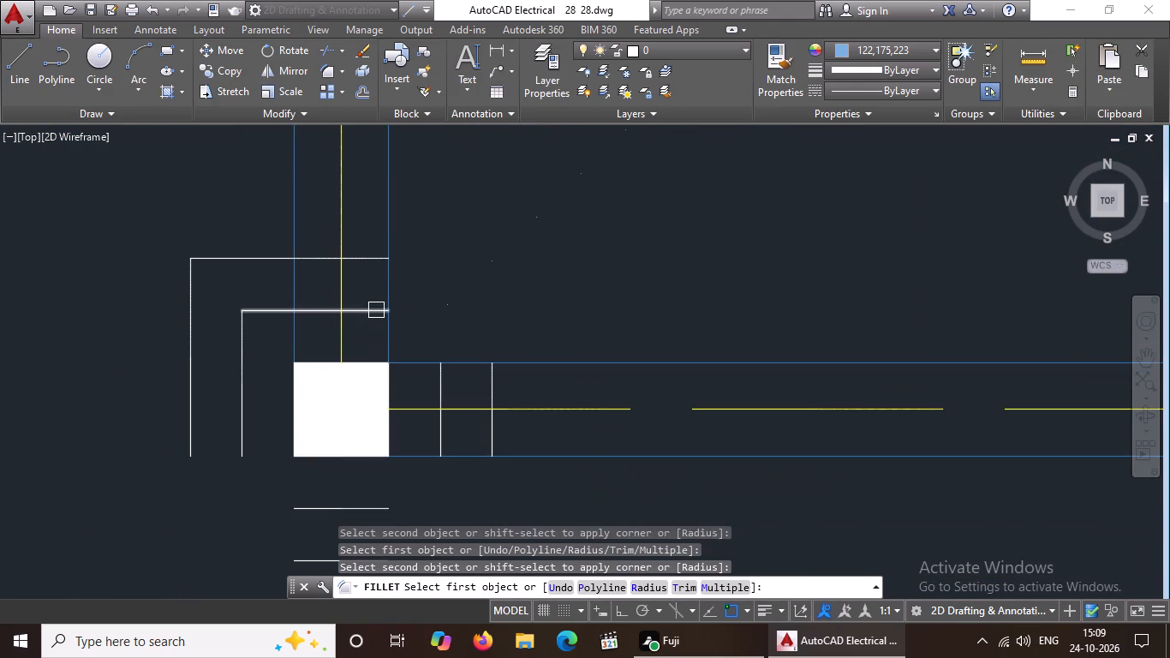
{"action": "left_click", "coordinate": [376, 310]}
{"action": "left_click", "coordinate": [441, 384]}
{"action": "left_click", "coordinate": [374, 262]}
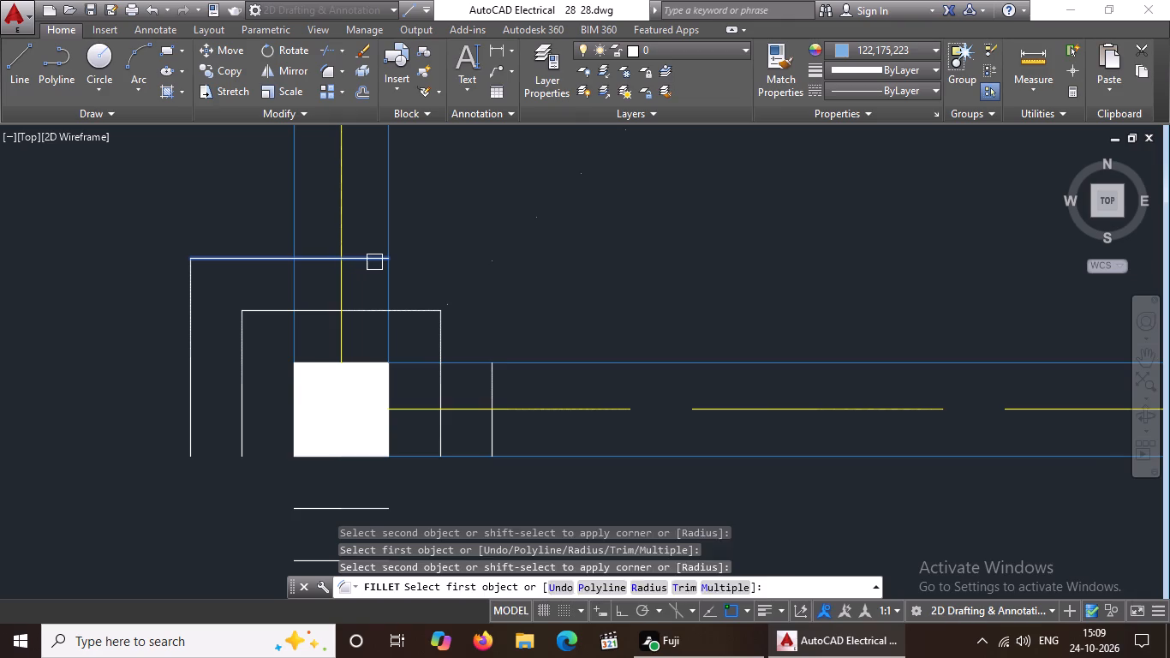
{"action": "left_click", "coordinate": [492, 377]}
Fillet the southwest corners of both outlines around the bottom row's west column with radius 0.
{"action": "scroll", "coordinate": [474, 368], "scroll_direction": "down", "scroll_amount": 4}
{"action": "scroll", "coordinate": [407, 385], "scroll_direction": "up", "scroll_amount": 3}
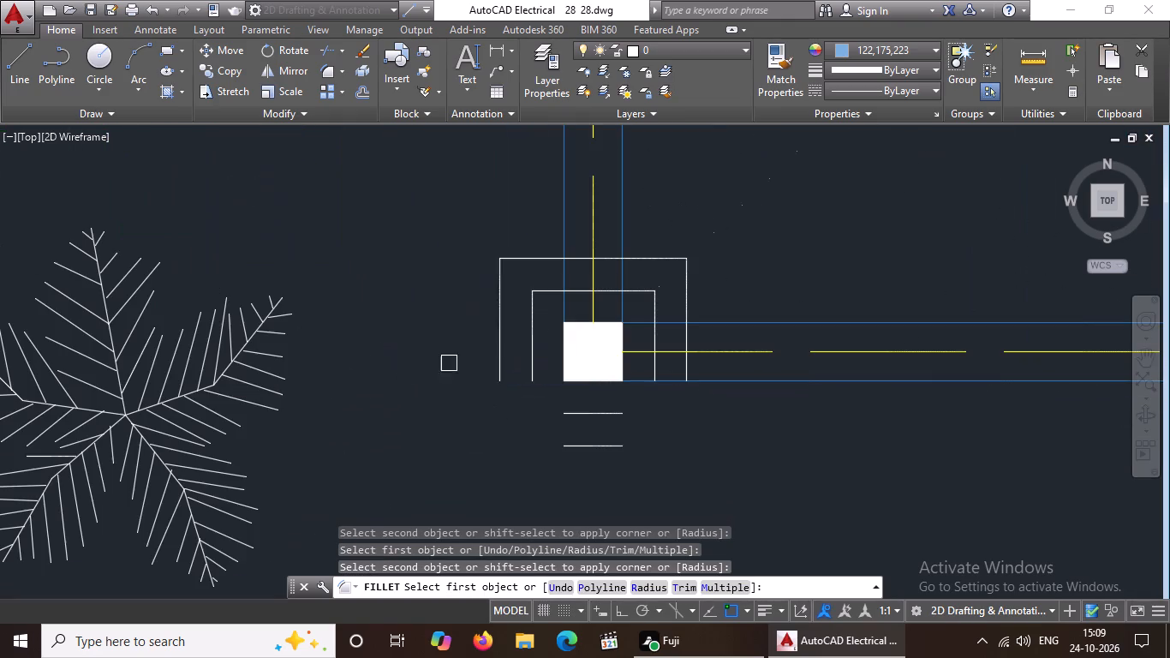
{"action": "left_click", "coordinate": [531, 340]}
{"action": "left_click", "coordinate": [580, 414]}
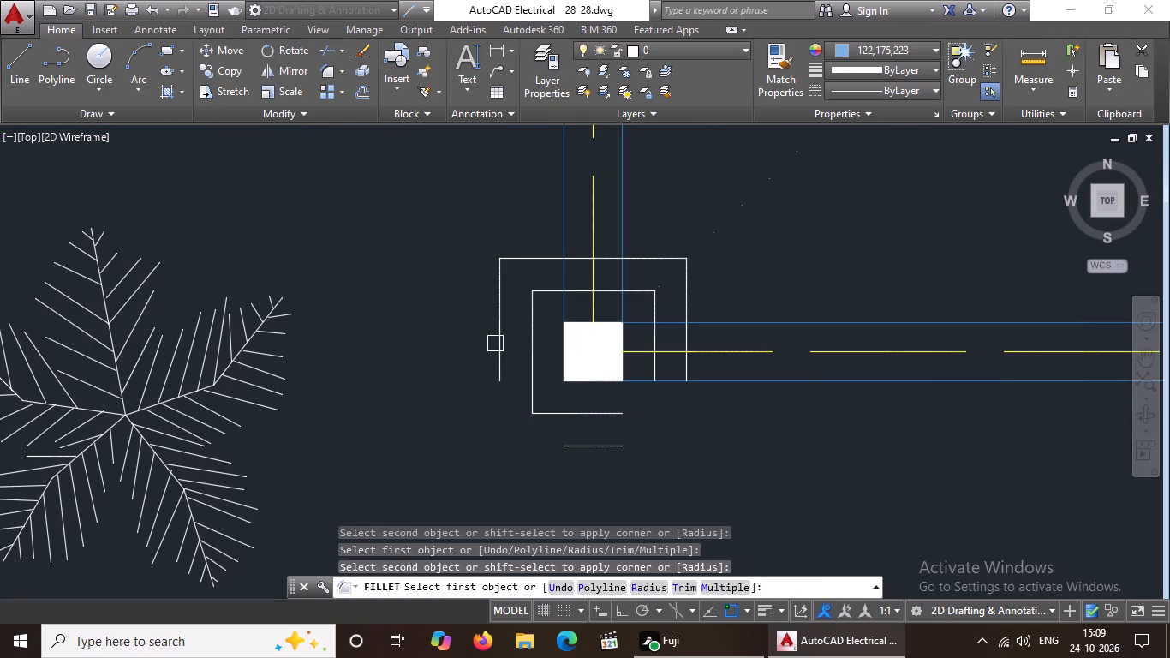
{"action": "left_click", "coordinate": [495, 343]}
{"action": "left_click", "coordinate": [580, 443]}
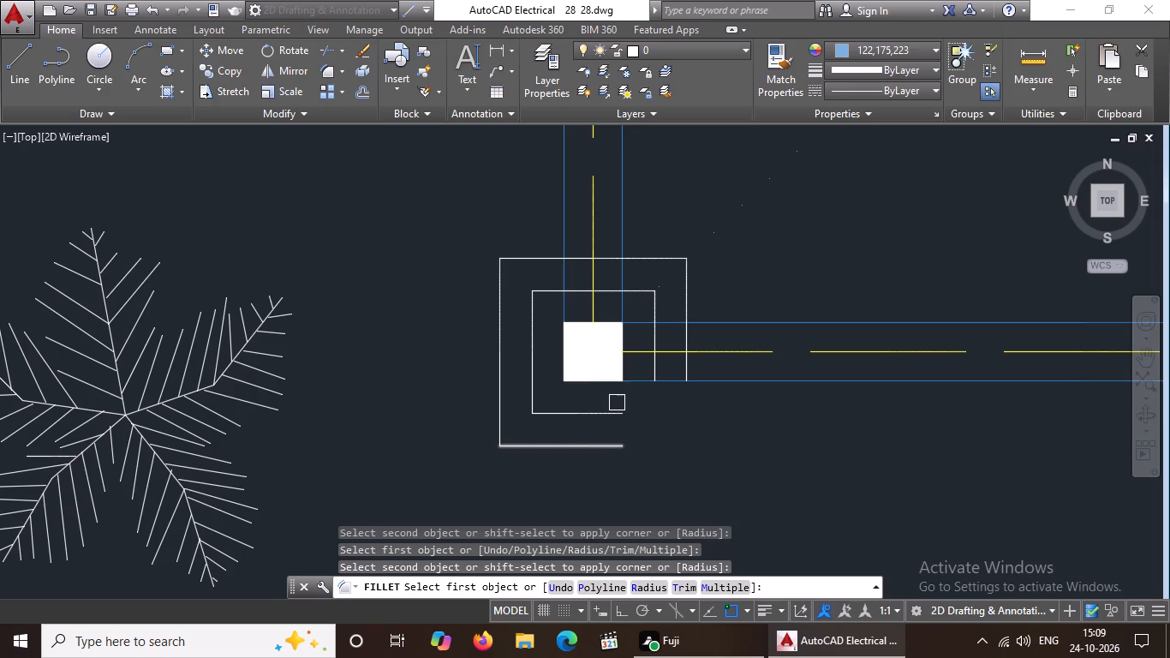
Close the southeast corners of both outlines around the bottom row's west column with radius 0 fillets.
{"action": "left_click", "coordinate": [596, 415]}
{"action": "left_click", "coordinate": [648, 367]}
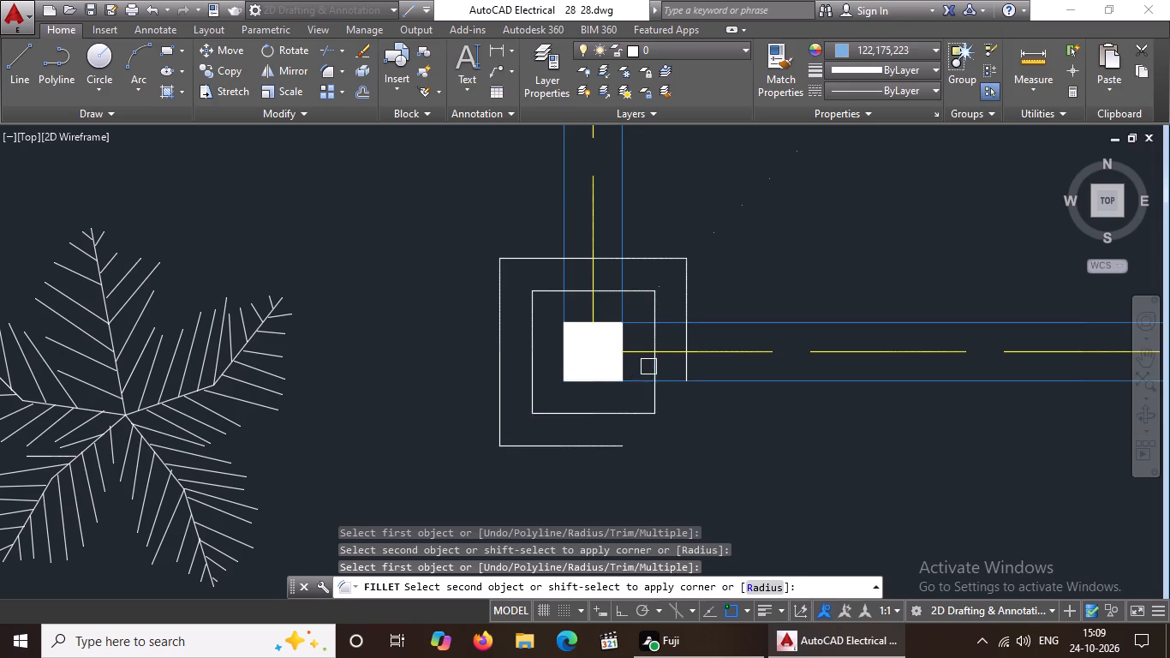
{"action": "left_click", "coordinate": [595, 446]}
{"action": "left_click", "coordinate": [688, 369]}
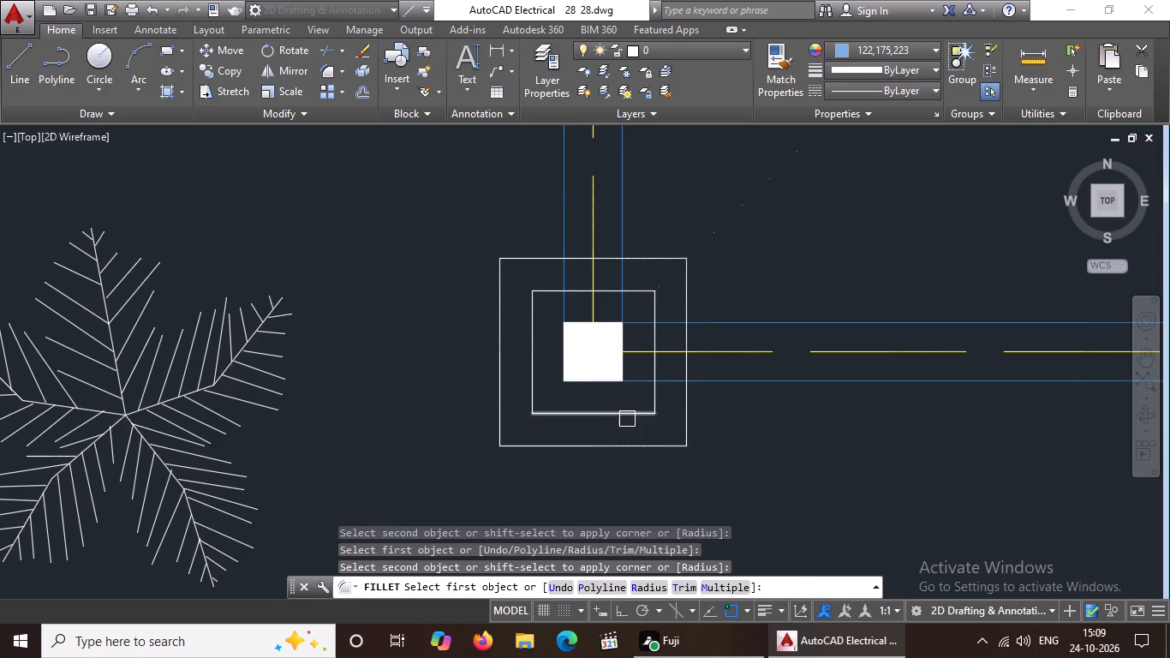
Fillet the northwest corners of both outlines around the middle column of the bottom row with radius 0.
{"action": "scroll", "coordinate": [630, 418], "scroll_direction": "down", "scroll_amount": 4}
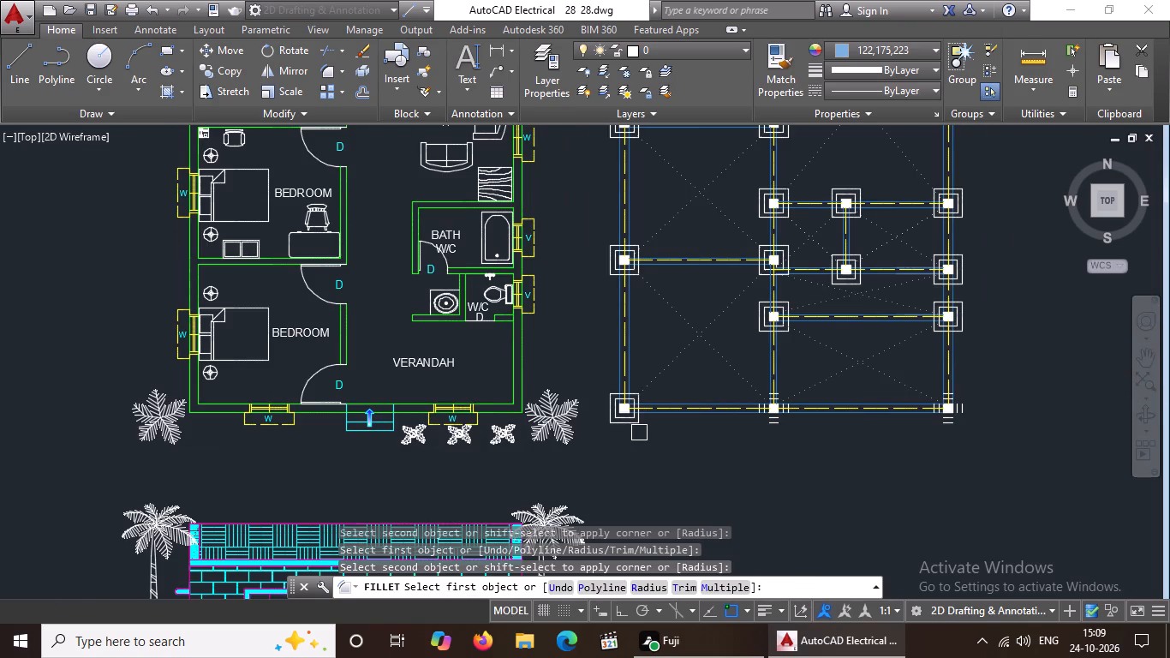
{"action": "scroll", "coordinate": [808, 378], "scroll_direction": "up", "scroll_amount": 2}
{"action": "scroll", "coordinate": [610, 468], "scroll_direction": "up", "scroll_amount": 3}
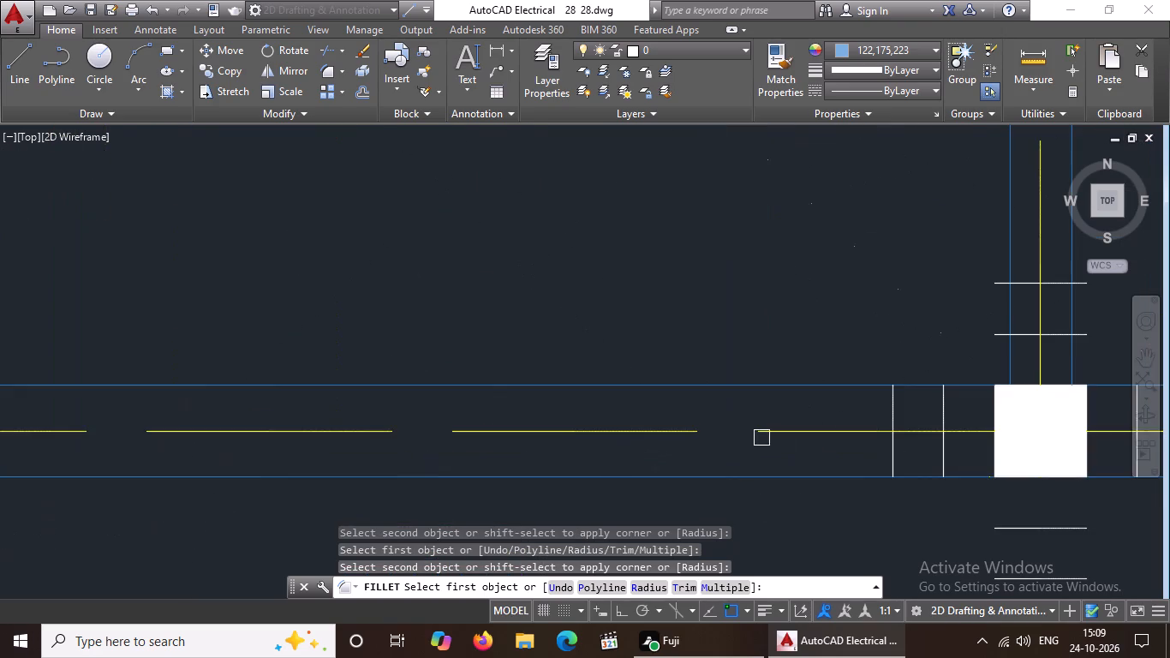
{"action": "scroll", "coordinate": [942, 399], "scroll_direction": "down", "scroll_amount": 2}
{"action": "scroll", "coordinate": [1008, 376], "scroll_direction": "up", "scroll_amount": 3}
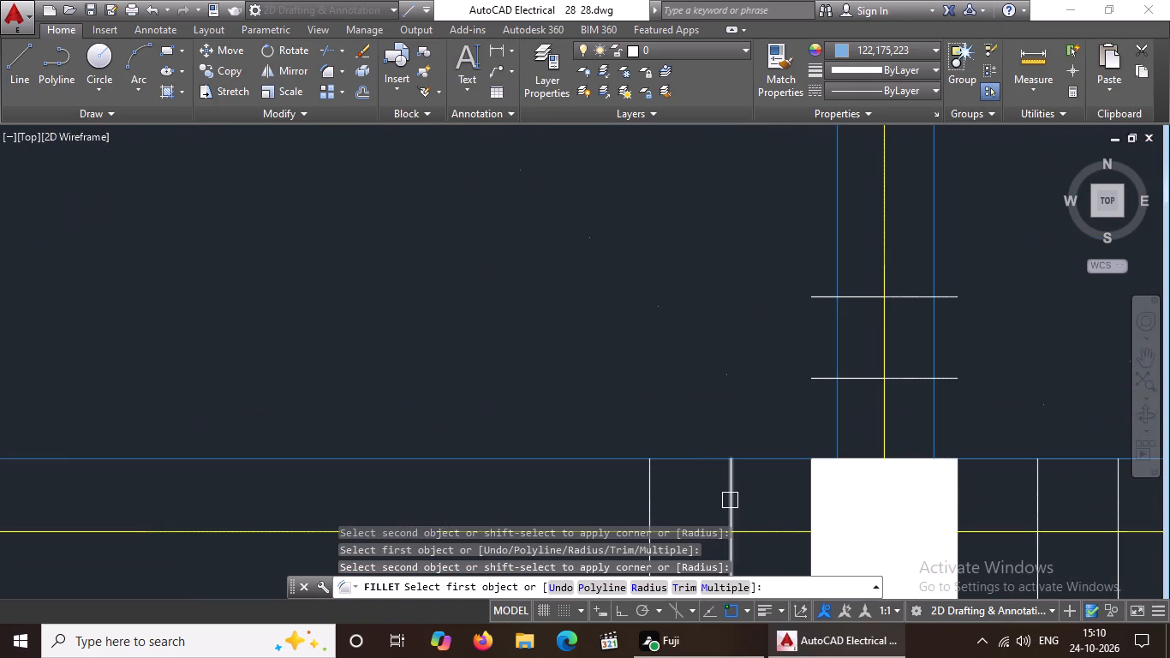
{"action": "left_click", "coordinate": [730, 500]}
{"action": "left_click", "coordinate": [854, 381]}
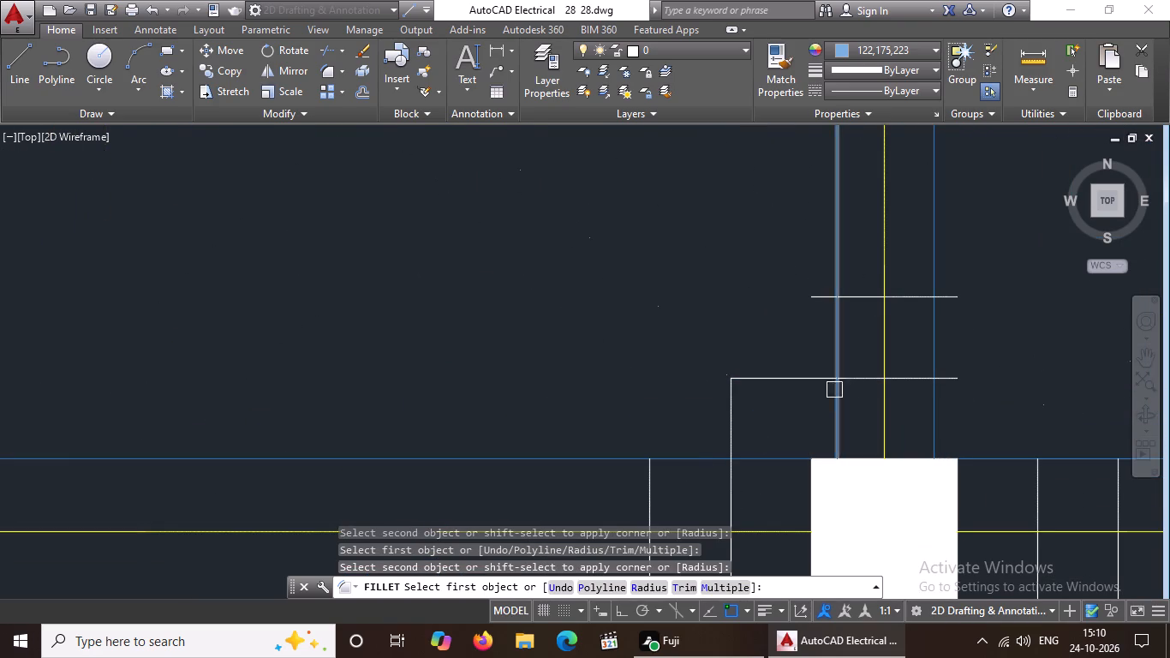
{"action": "left_click", "coordinate": [648, 486]}
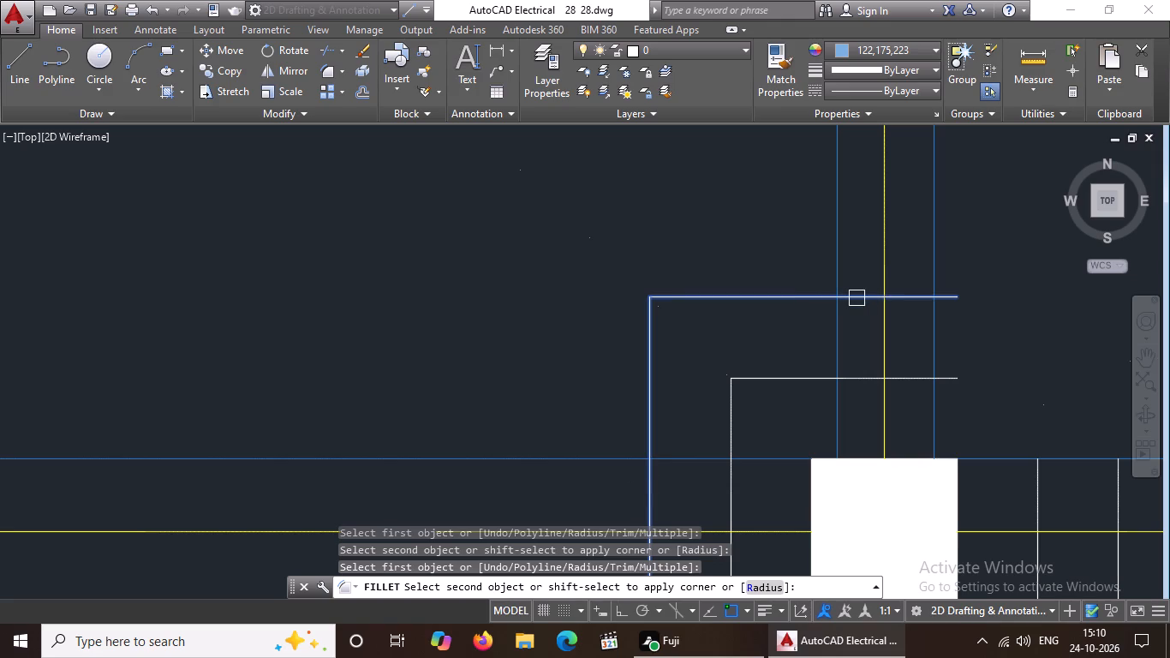
{"action": "left_click", "coordinate": [856, 298]}
Fillet the northeast corners of both outlines around the bottom row's middle column with radius 0.
{"action": "scroll", "coordinate": [809, 357], "scroll_direction": "down", "scroll_amount": 4}
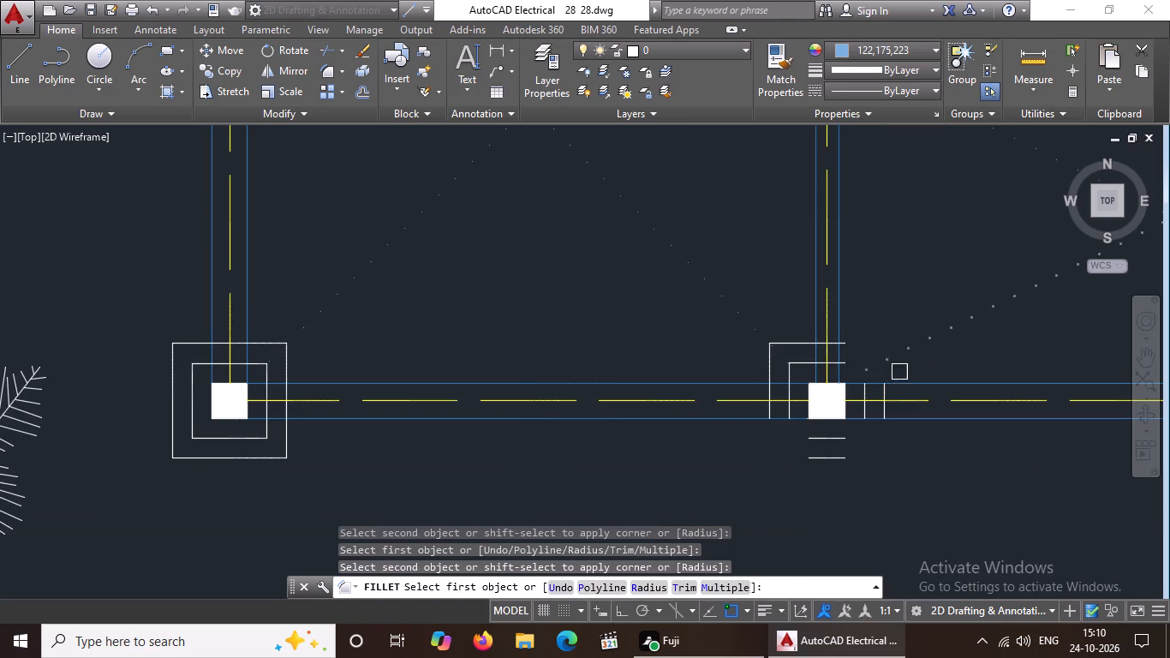
{"action": "scroll", "coordinate": [908, 369], "scroll_direction": "up", "scroll_amount": 2}
{"action": "scroll", "coordinate": [693, 381], "scroll_direction": "up", "scroll_amount": 2}
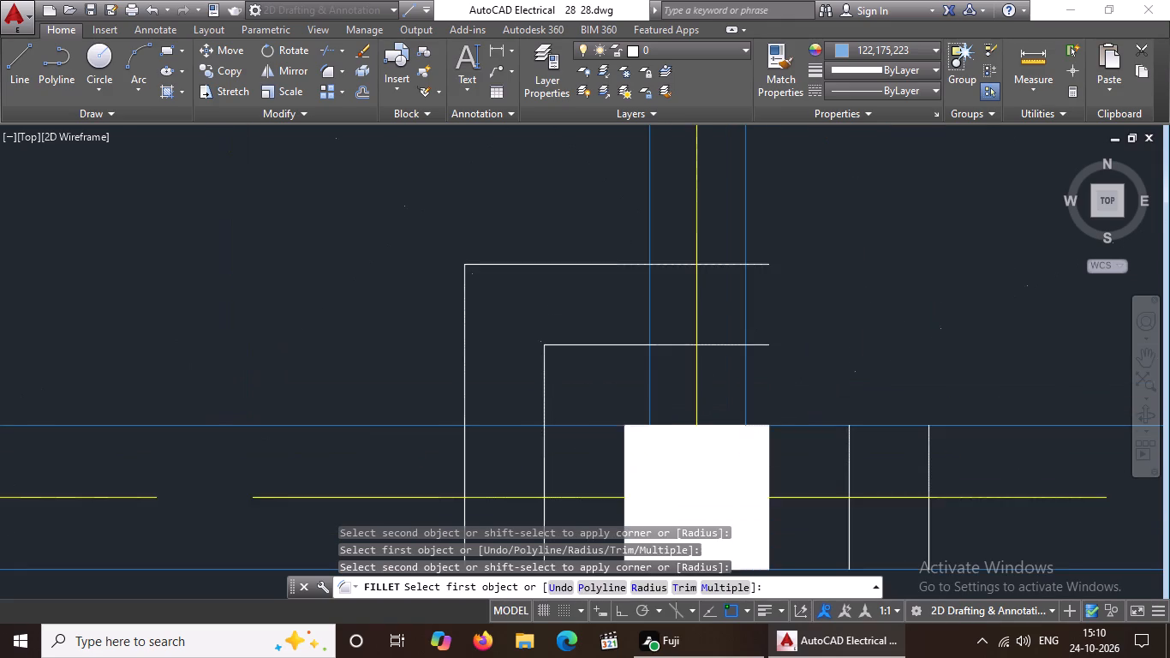
{"action": "left_click", "coordinate": [752, 323]}
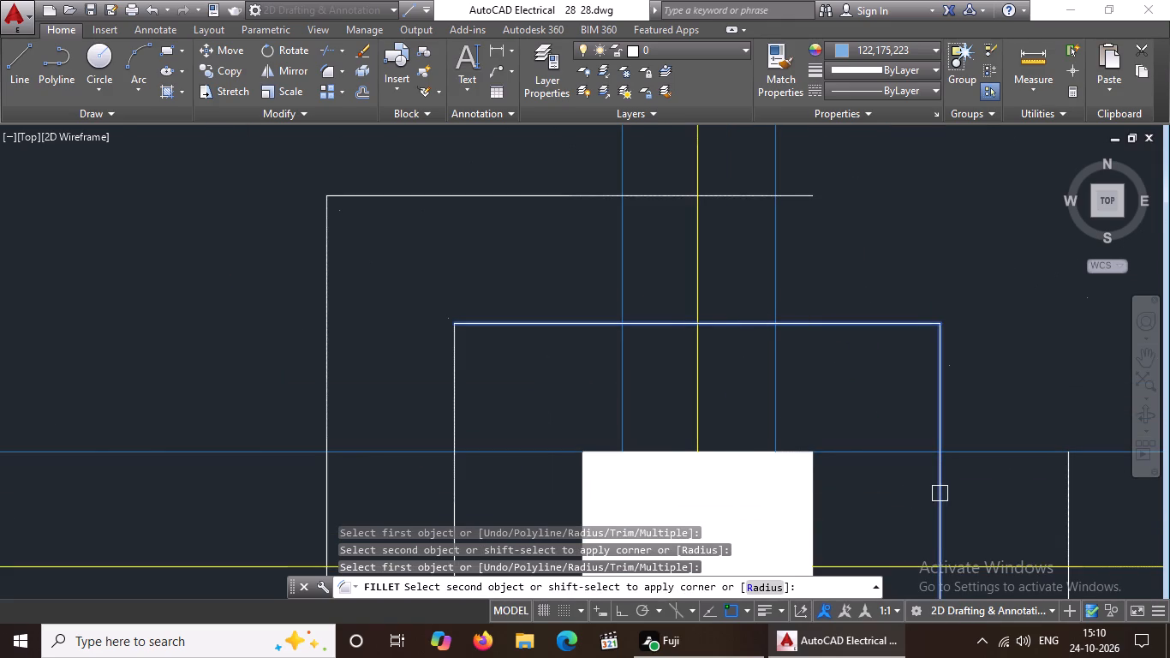
{"action": "left_click", "coordinate": [940, 493]}
{"action": "scroll", "coordinate": [857, 478], "scroll_direction": "down", "scroll_amount": 3}
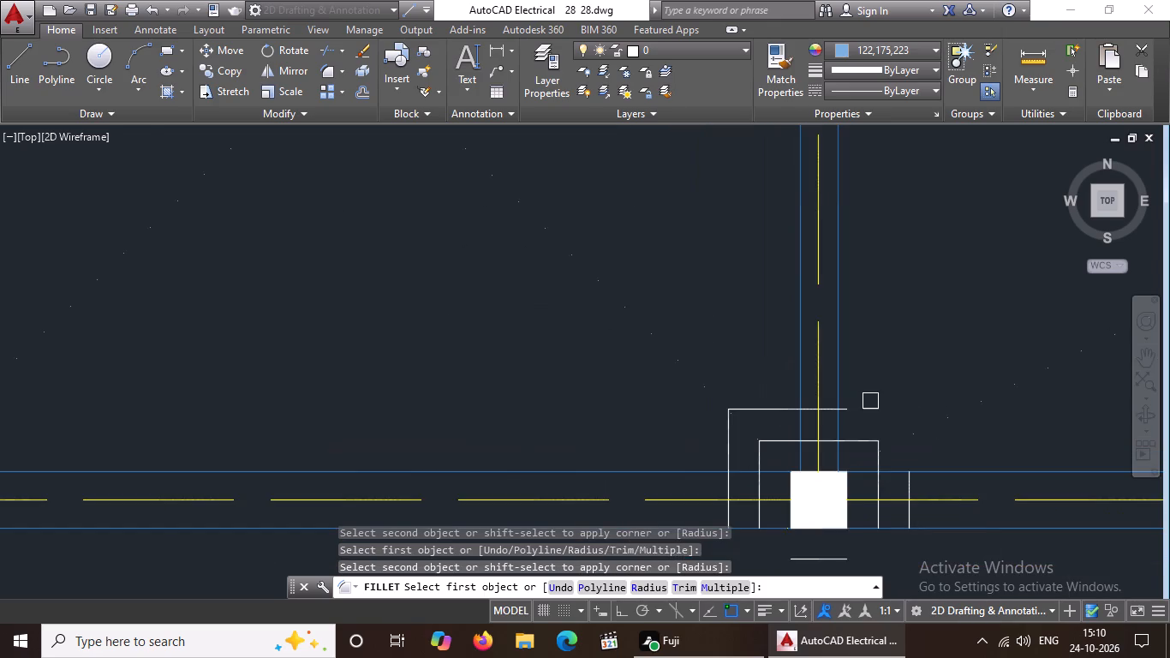
{"action": "scroll", "coordinate": [870, 401], "scroll_direction": "up", "scroll_amount": 2}
{"action": "left_click_drag", "start_coordinate": [797, 427], "coordinate": [807, 424]}
{"action": "scroll", "coordinate": [836, 413], "scroll_direction": "down", "scroll_amount": 5}
{"action": "scroll", "coordinate": [888, 462], "scroll_direction": "up", "scroll_amount": 4}
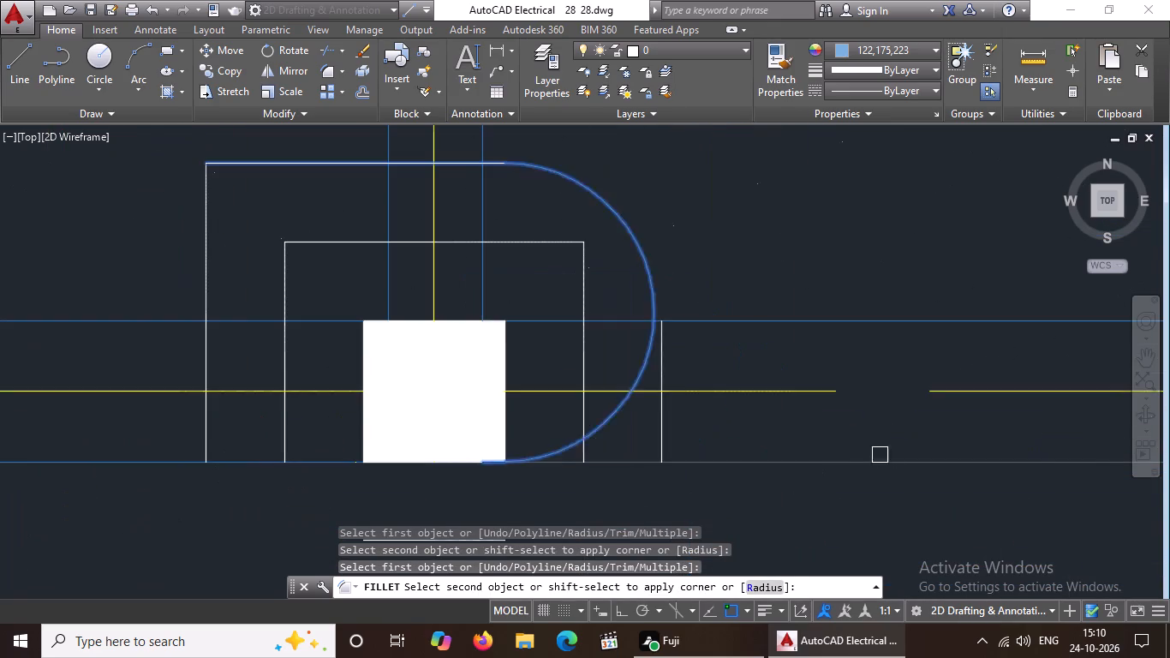
{"action": "left_click", "coordinate": [661, 354]}
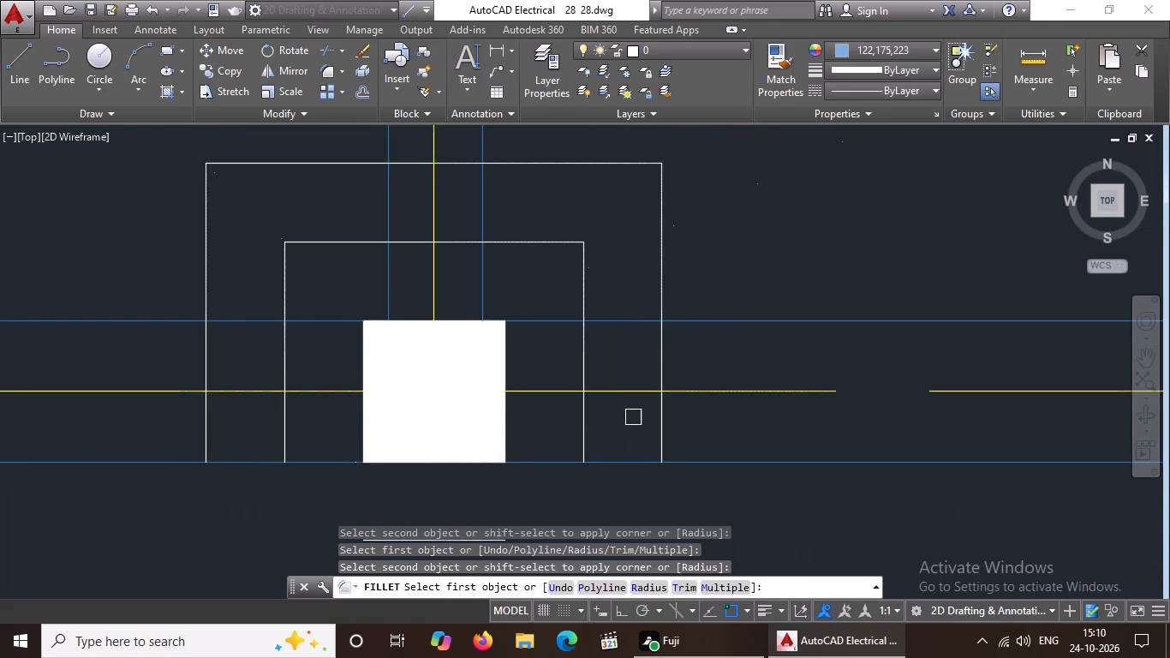
Fillet the southwest corners of both outlines around the bottom row's middle column with radius 0.
{"action": "scroll", "coordinate": [624, 418], "scroll_direction": "down", "scroll_amount": 3}
{"action": "scroll", "coordinate": [585, 464], "scroll_direction": "up", "scroll_amount": 3}
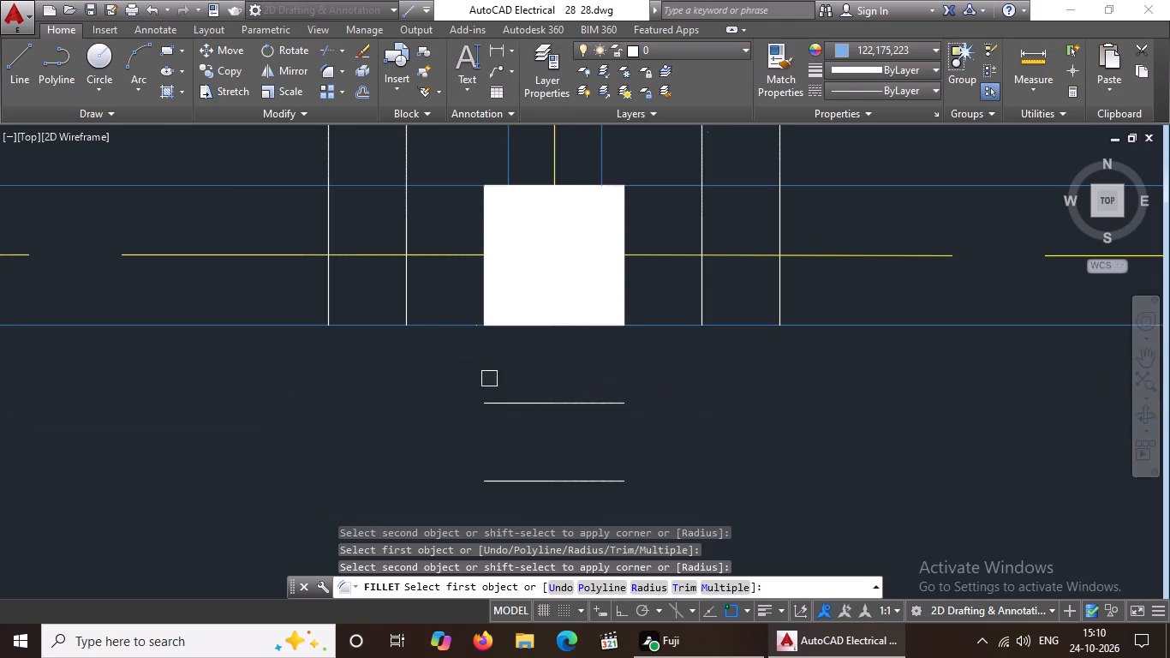
{"action": "left_click", "coordinate": [406, 289]}
{"action": "left_click", "coordinate": [519, 403]}
{"action": "left_click", "coordinate": [321, 305]}
{"action": "left_click", "coordinate": [494, 483]}
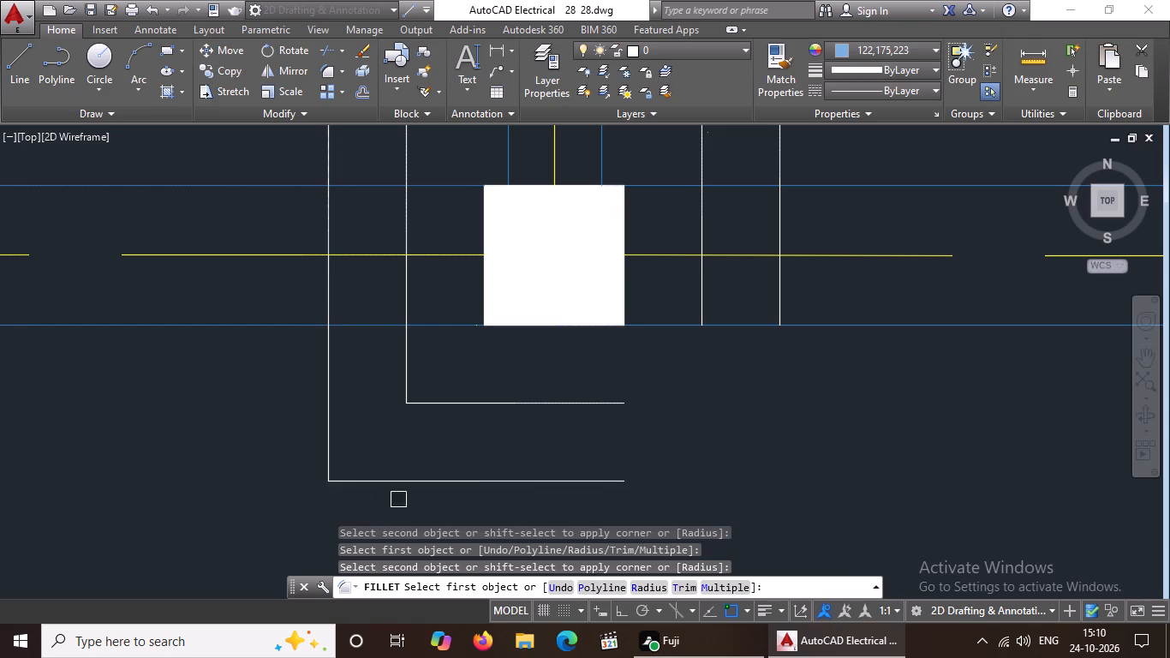
Close the southeast corners of both outlines around the bottom row's middle column with radius 0 fillets.
{"action": "left_click", "coordinate": [547, 396]}
{"action": "left_click", "coordinate": [701, 309]}
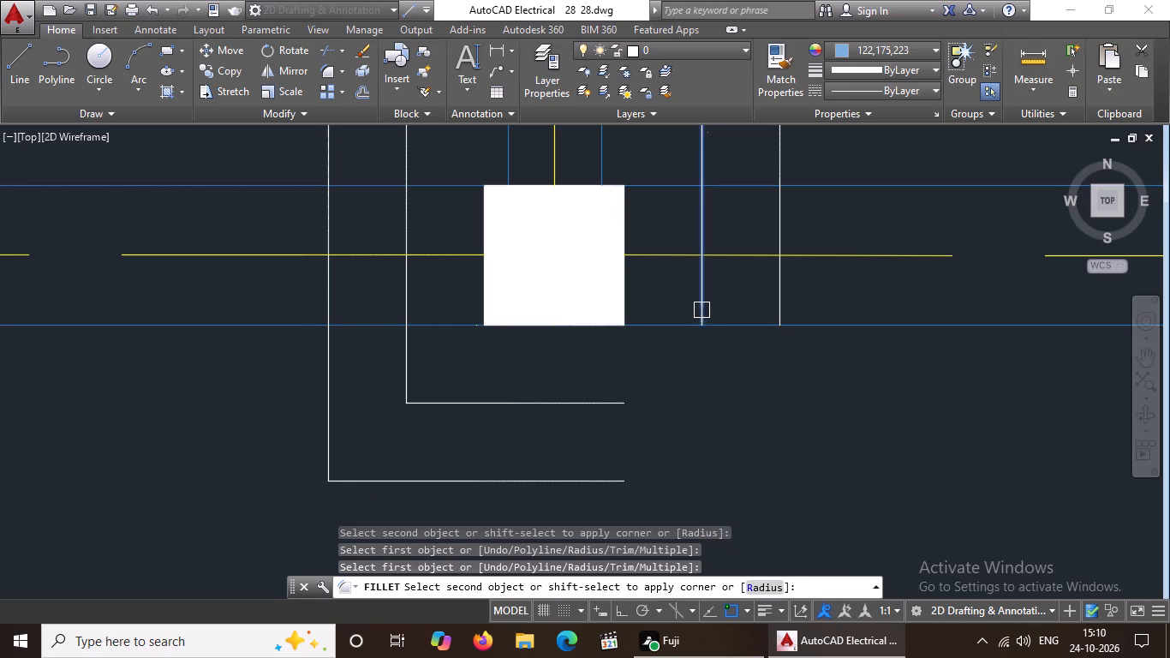
{"action": "left_click", "coordinate": [606, 399]}
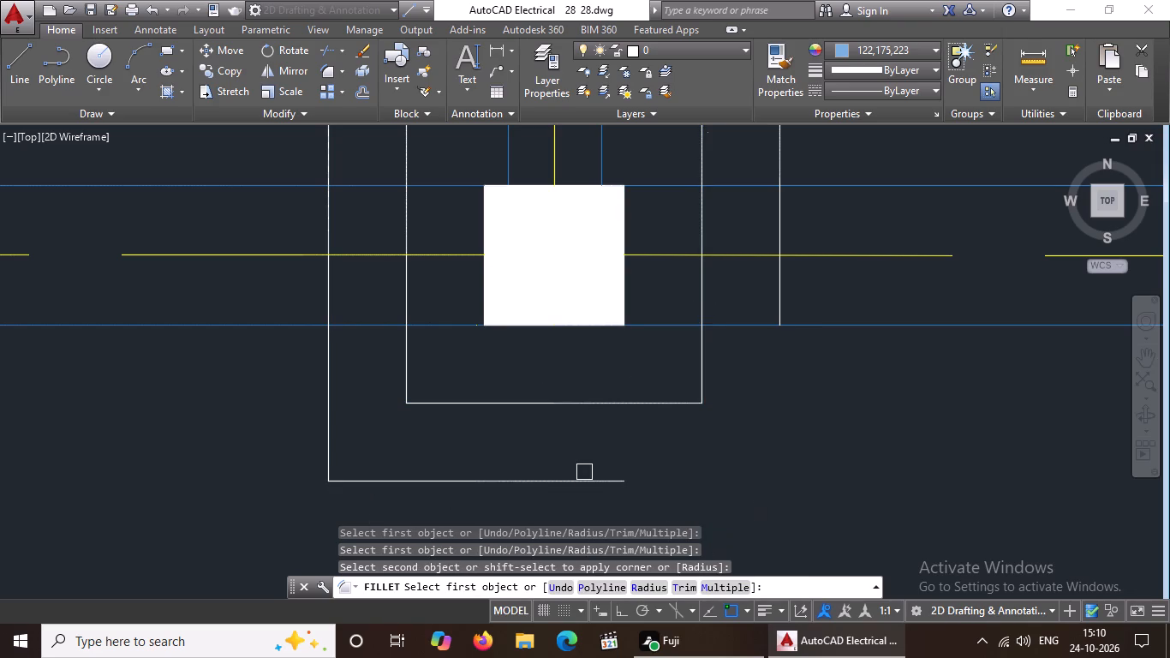
{"action": "left_click_drag", "start_coordinate": [585, 486], "coordinate": [603, 470]}
{"action": "left_click_drag", "start_coordinate": [785, 291], "coordinate": [780, 302]}
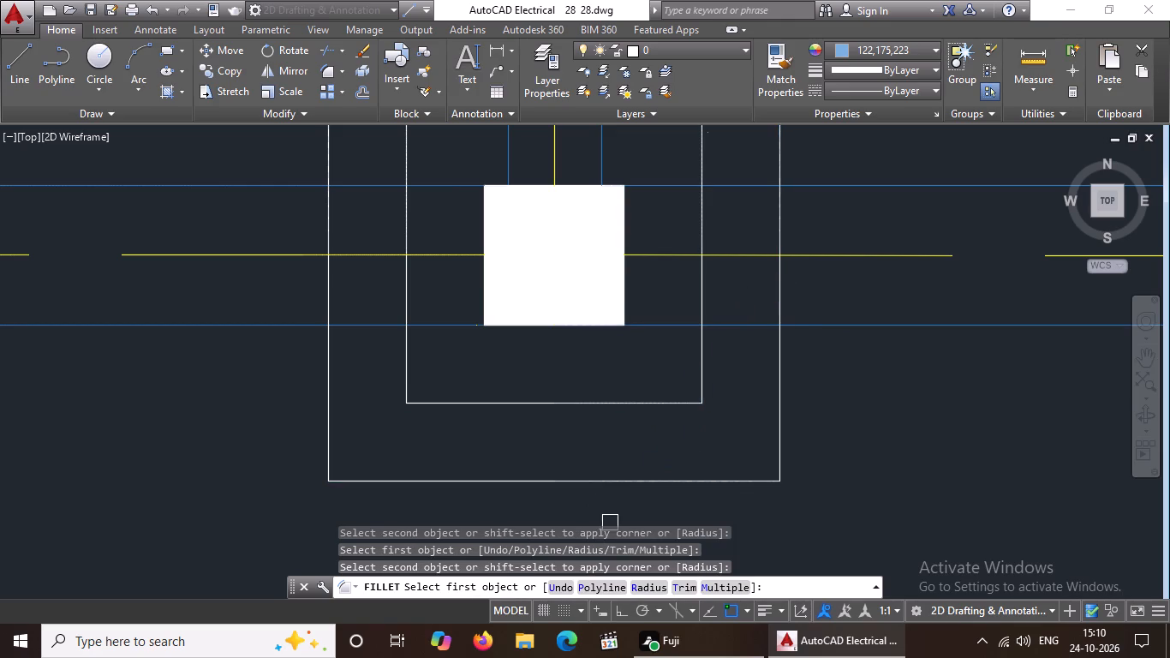
Fillet the southwest corners of both outlines around the bottom row's east column with radius 0.
{"action": "scroll", "coordinate": [615, 498], "scroll_direction": "down", "scroll_amount": 6}
{"action": "scroll", "coordinate": [774, 504], "scroll_direction": "up", "scroll_amount": 6}
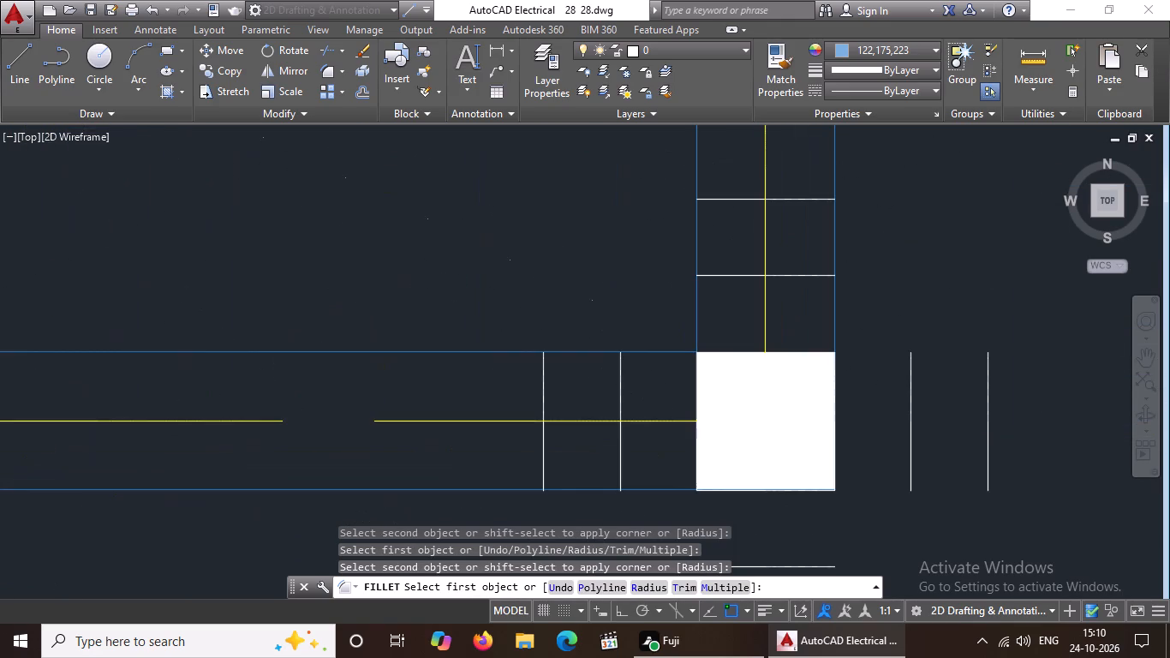
{"action": "left_click", "coordinate": [622, 459]}
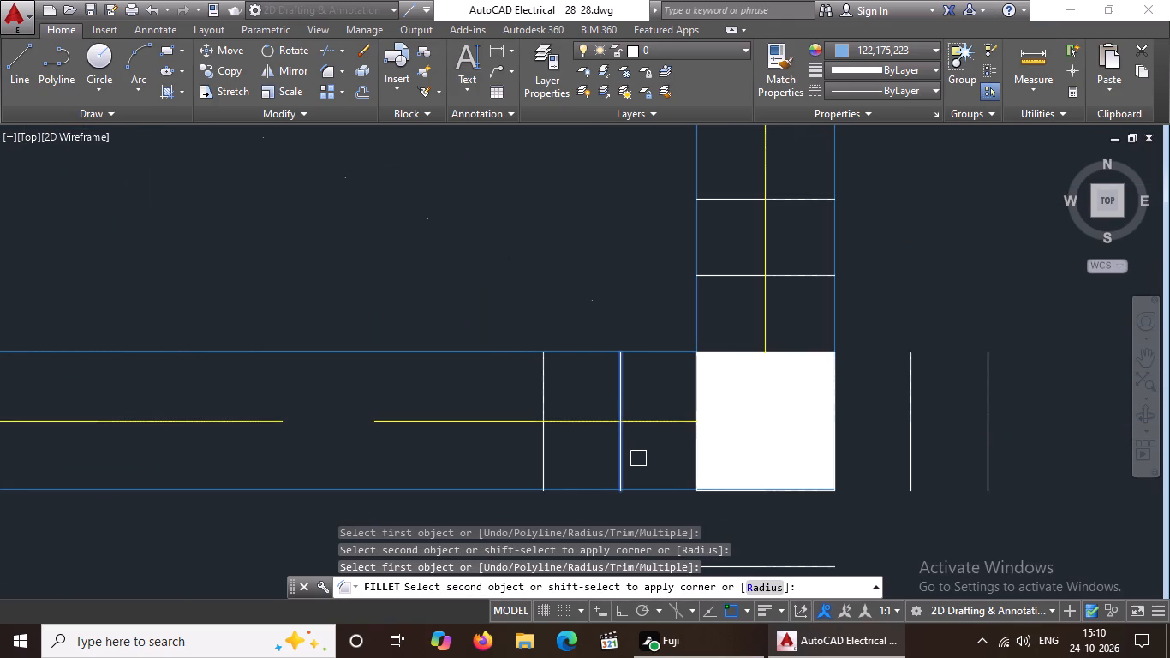
{"action": "scroll", "coordinate": [648, 452], "scroll_direction": "down", "scroll_amount": 2}
{"action": "left_click", "coordinate": [688, 497]}
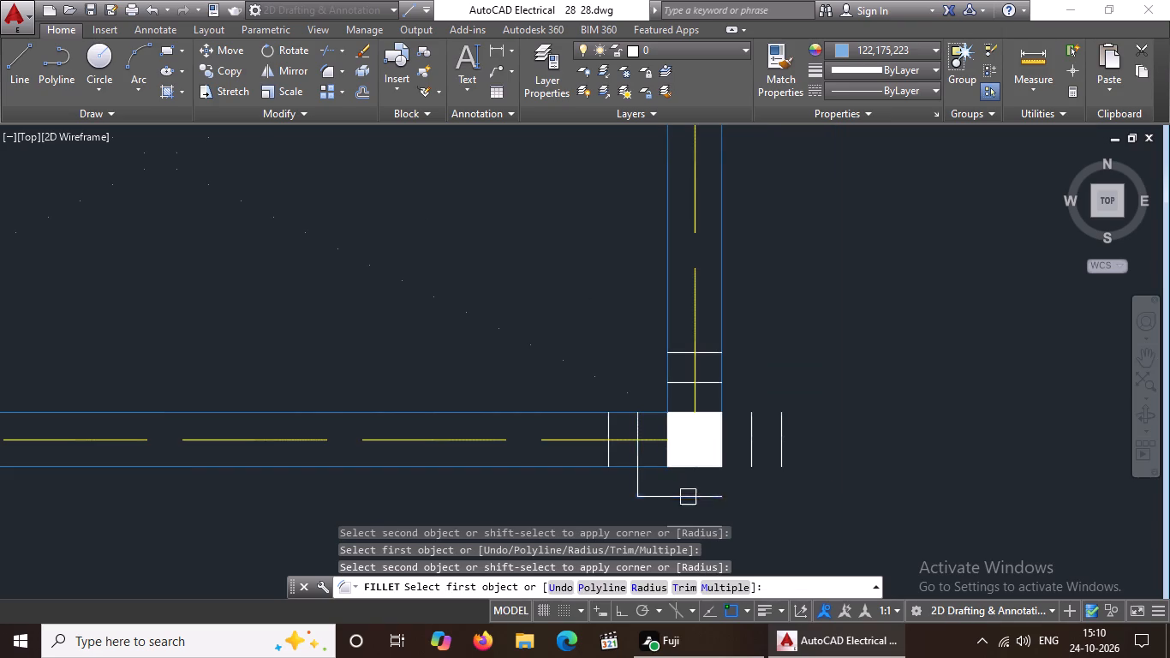
{"action": "left_click", "coordinate": [606, 458]}
{"action": "scroll", "coordinate": [646, 458], "scroll_direction": "down", "scroll_amount": 4}
{"action": "scroll", "coordinate": [654, 479], "scroll_direction": "up", "scroll_amount": 3}
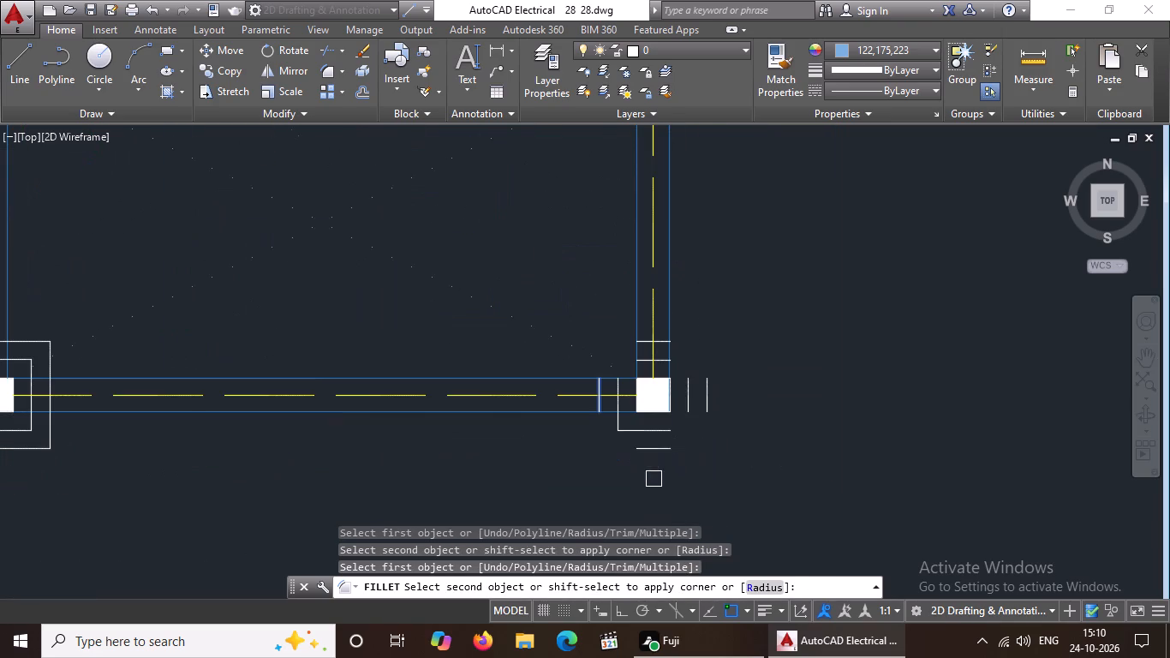
{"action": "left_click", "coordinate": [646, 450]}
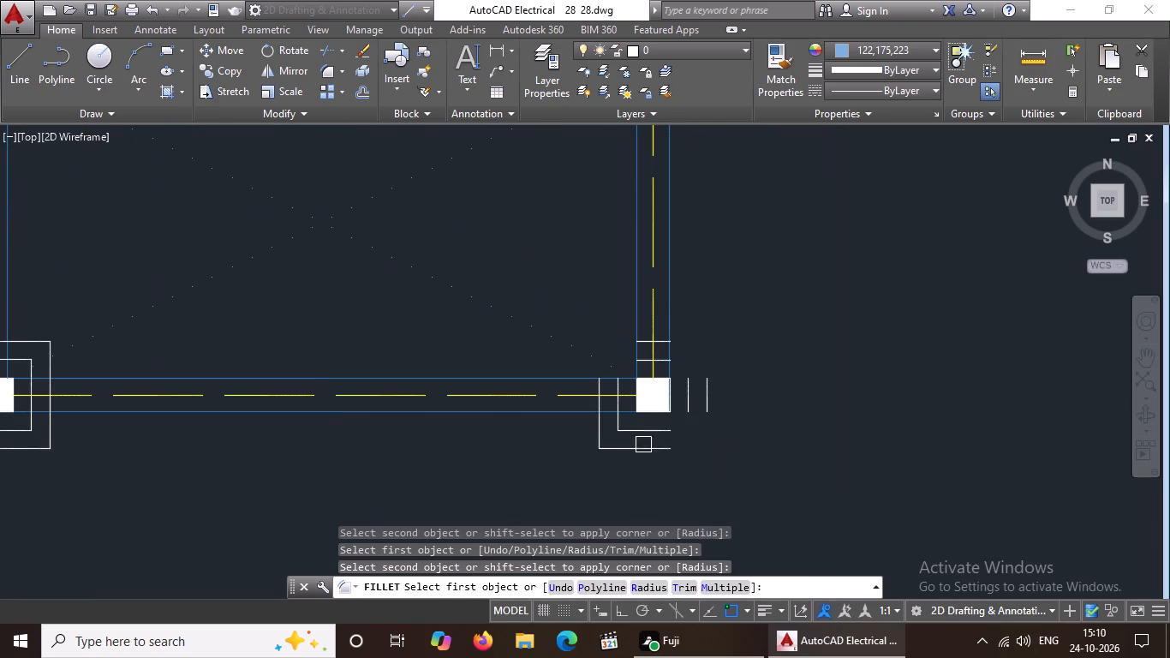
Fillet the southeast corners of both outlines around the bottom row's east column with radius 0.
{"action": "scroll", "coordinate": [647, 440], "scroll_direction": "up", "scroll_amount": 2}
{"action": "left_click", "coordinate": [672, 423]}
{"action": "left_click", "coordinate": [742, 360]}
{"action": "left_click", "coordinate": [752, 354]}
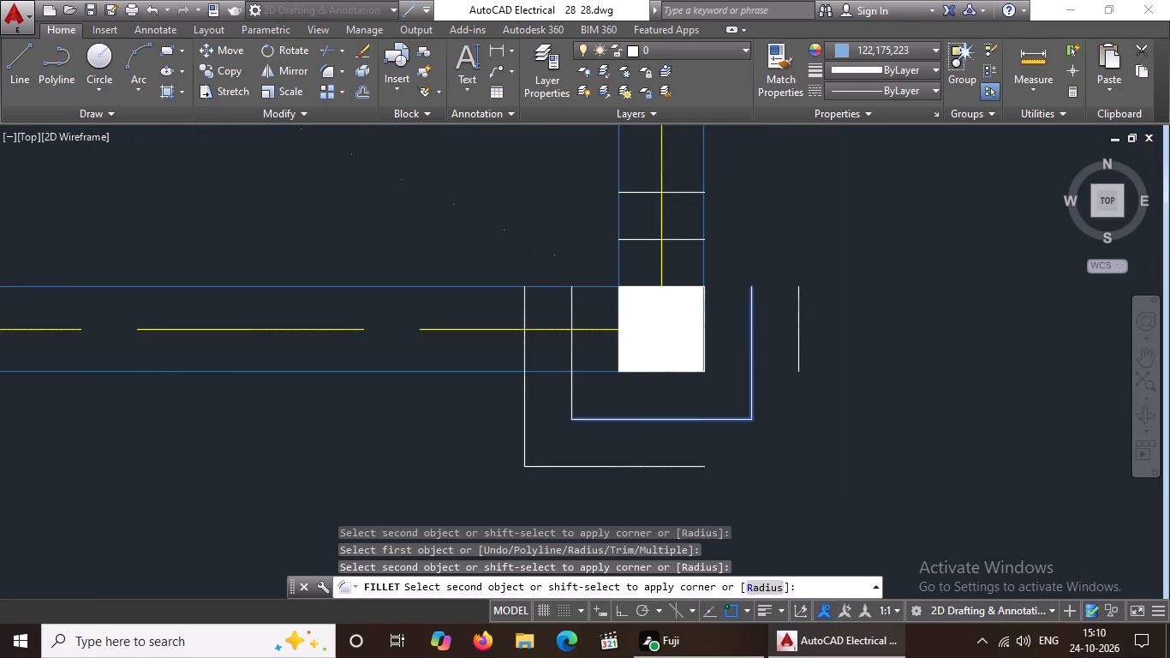
{"action": "left_click", "coordinate": [696, 464]}
{"action": "left_click", "coordinate": [804, 365]}
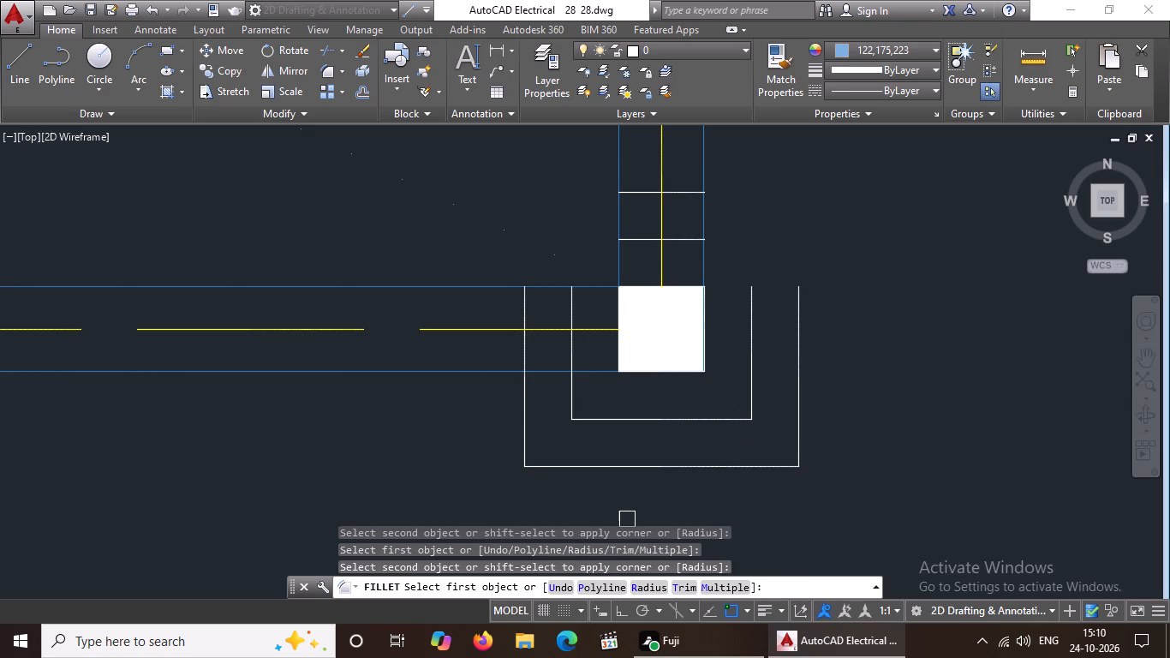
Close the northwest corners of both outlines around the bottom row's east column with radius 0 fillets.
{"action": "left_click", "coordinate": [571, 319]}
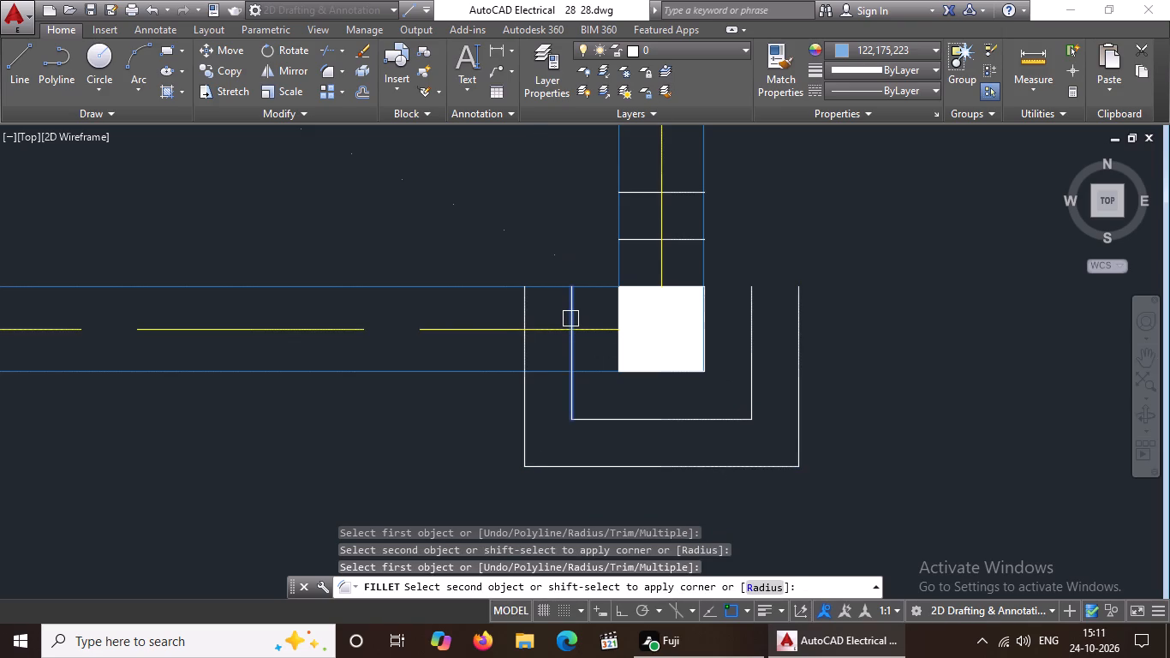
{"action": "left_click", "coordinate": [642, 243]}
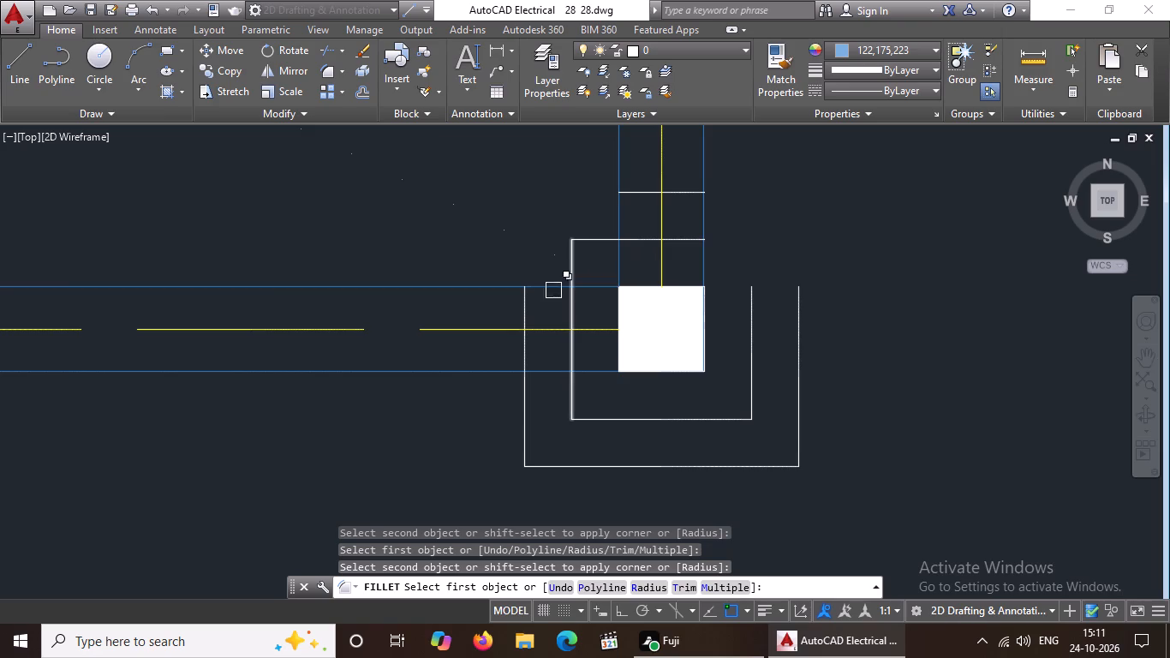
{"action": "left_click_drag", "start_coordinate": [525, 310], "coordinate": [531, 302]}
{"action": "left_click", "coordinate": [637, 198]}
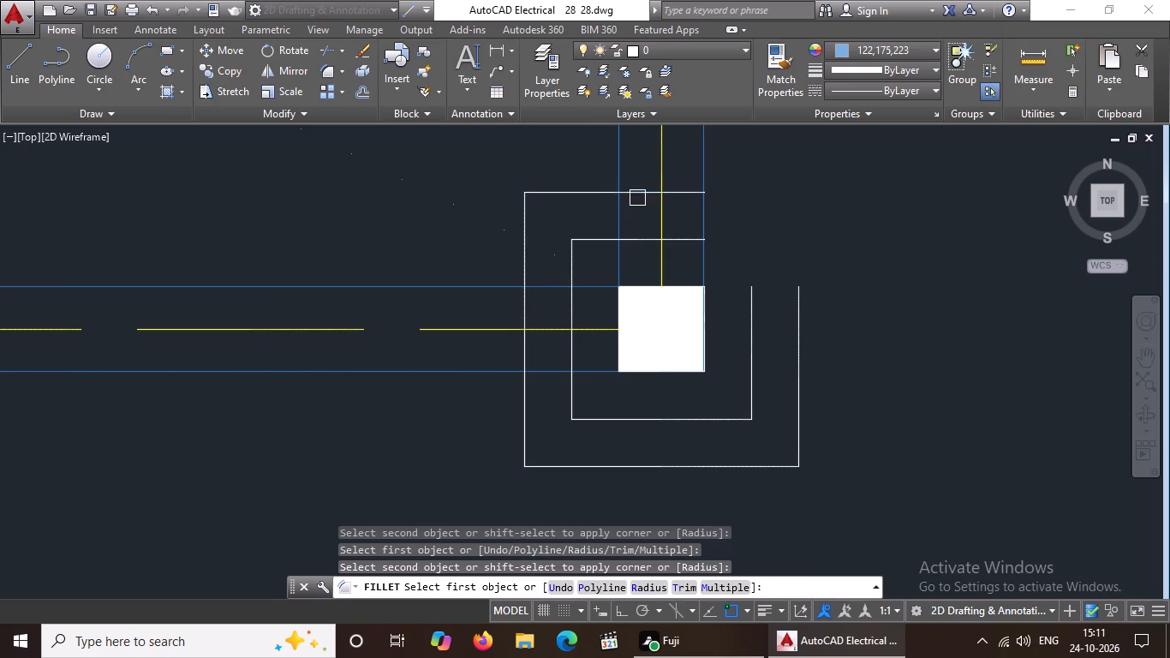
Fillet the northeast corners of both outlines around the bottom row's east column with radius 0, and end the Fillet command.
{"action": "left_click", "coordinate": [685, 241]}
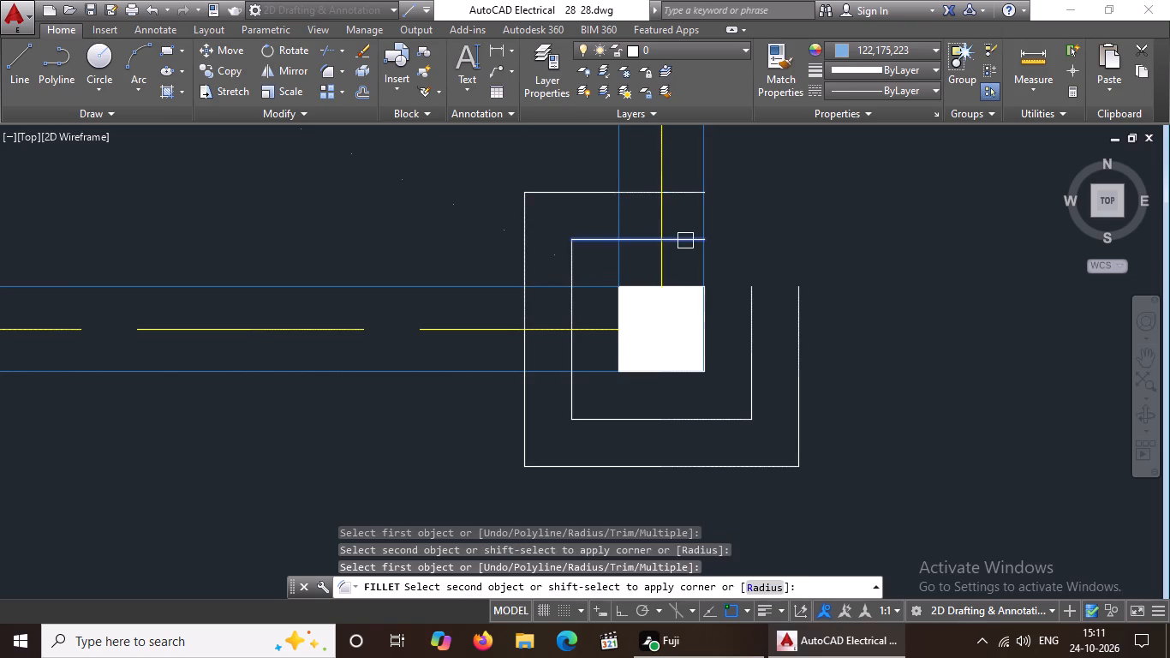
{"action": "left_click", "coordinate": [746, 313]}
{"action": "left_click_drag", "start_coordinate": [682, 199], "coordinate": [705, 196]}
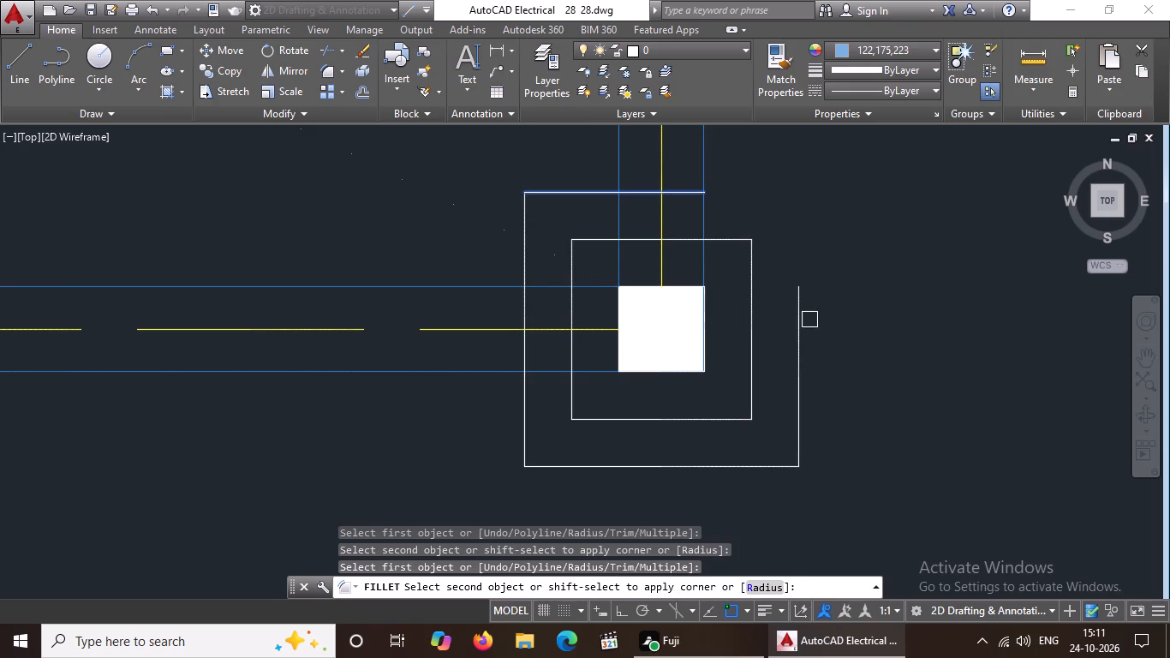
{"action": "left_click", "coordinate": [803, 322]}
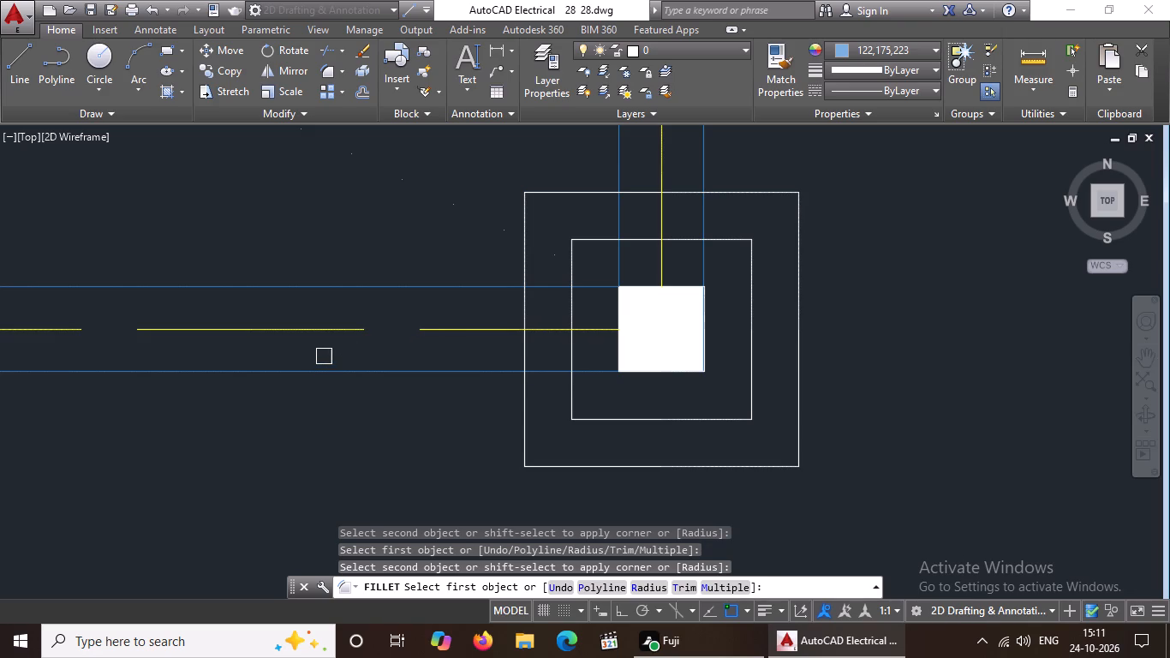
{"action": "scroll", "coordinate": [325, 356], "scroll_direction": "down", "scroll_amount": 5}
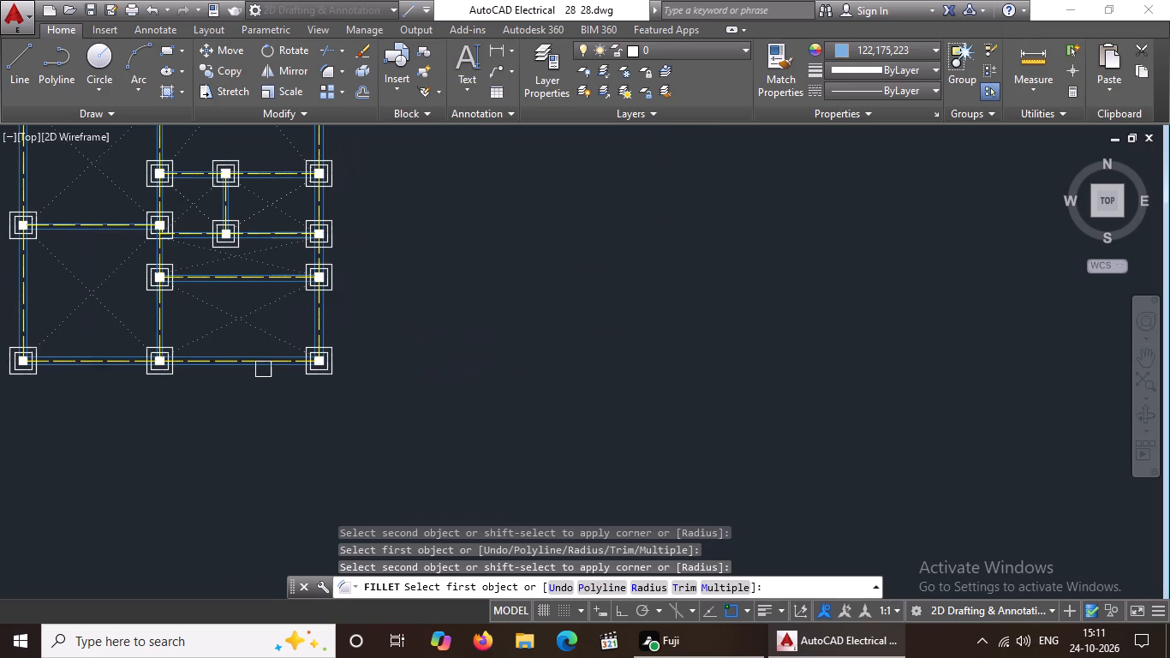
{"action": "middle_click_drag", "start_coordinate": [167, 368], "coordinate": [228, 398]}
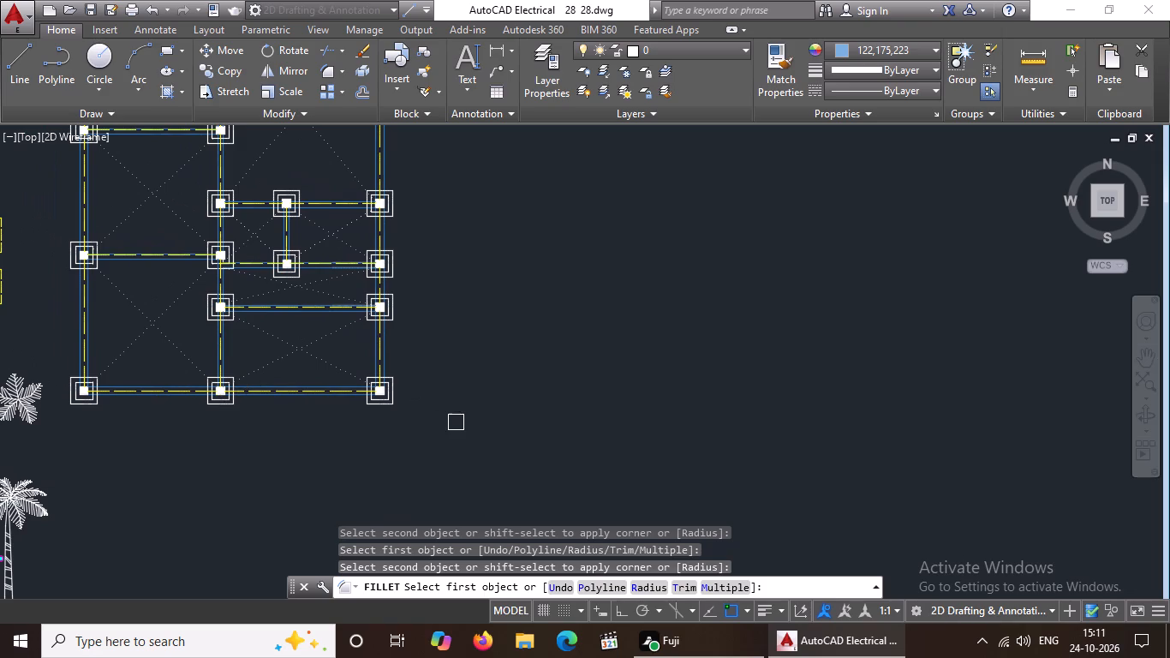
{"action": "scroll", "coordinate": [503, 396], "scroll_direction": "down", "scroll_amount": 2}
{"action": "scroll", "coordinate": [379, 314], "scroll_direction": "up", "scroll_amount": 2}
{"action": "scroll", "coordinate": [428, 310], "scroll_direction": "down", "scroll_amount": 3}
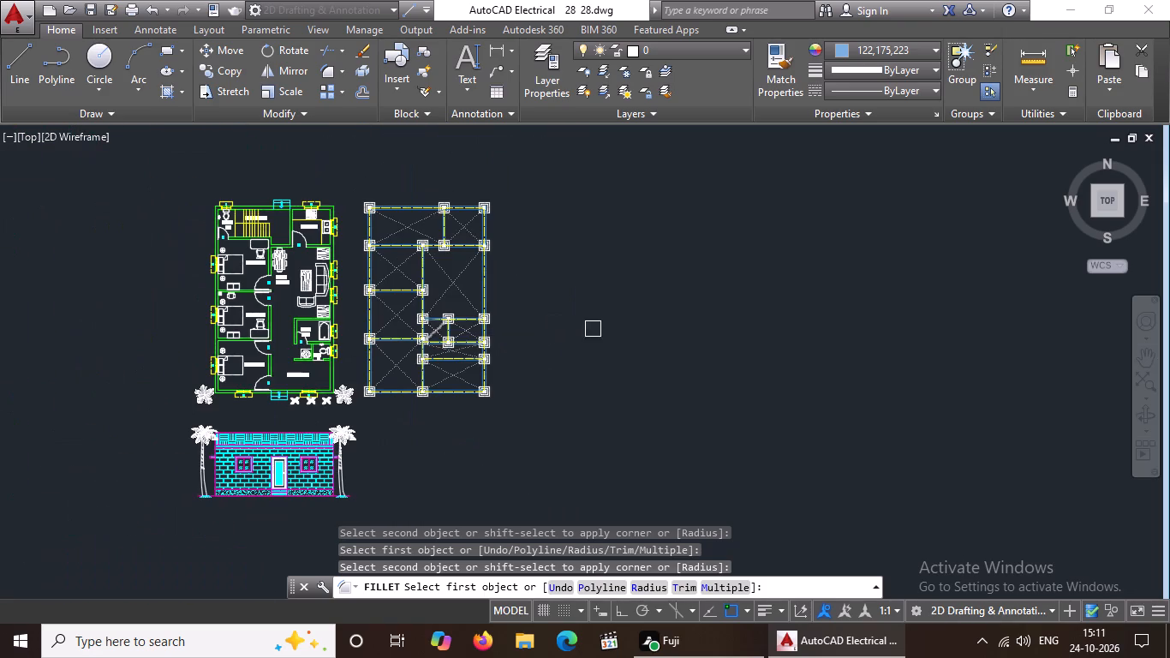
{"action": "key", "text": "Escape"}
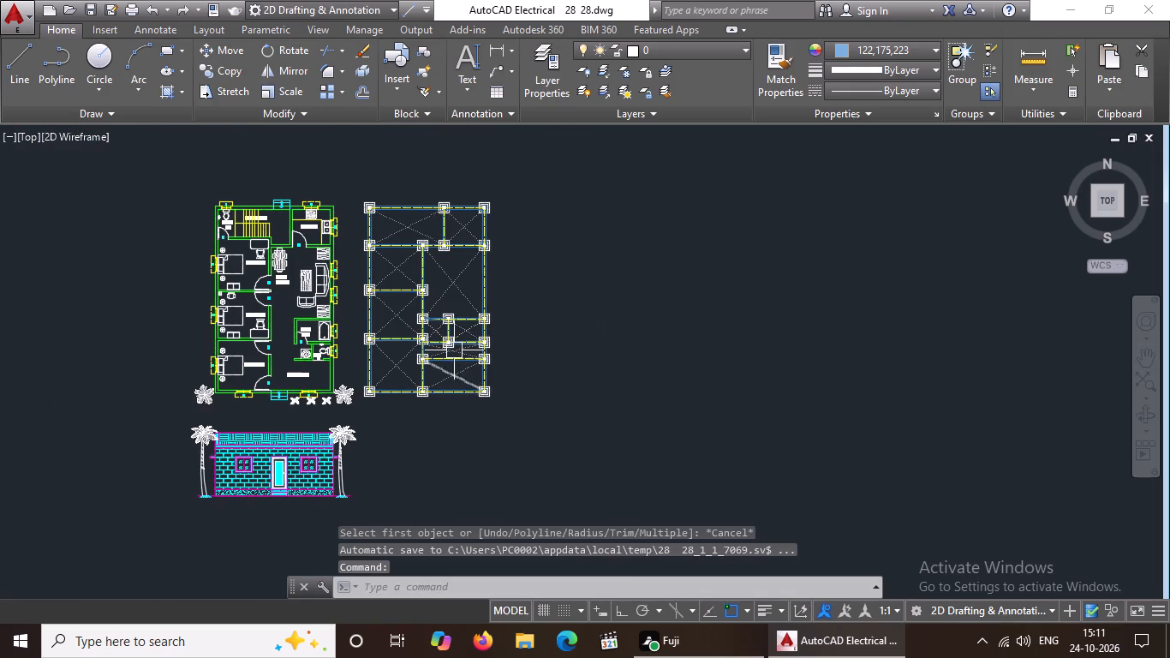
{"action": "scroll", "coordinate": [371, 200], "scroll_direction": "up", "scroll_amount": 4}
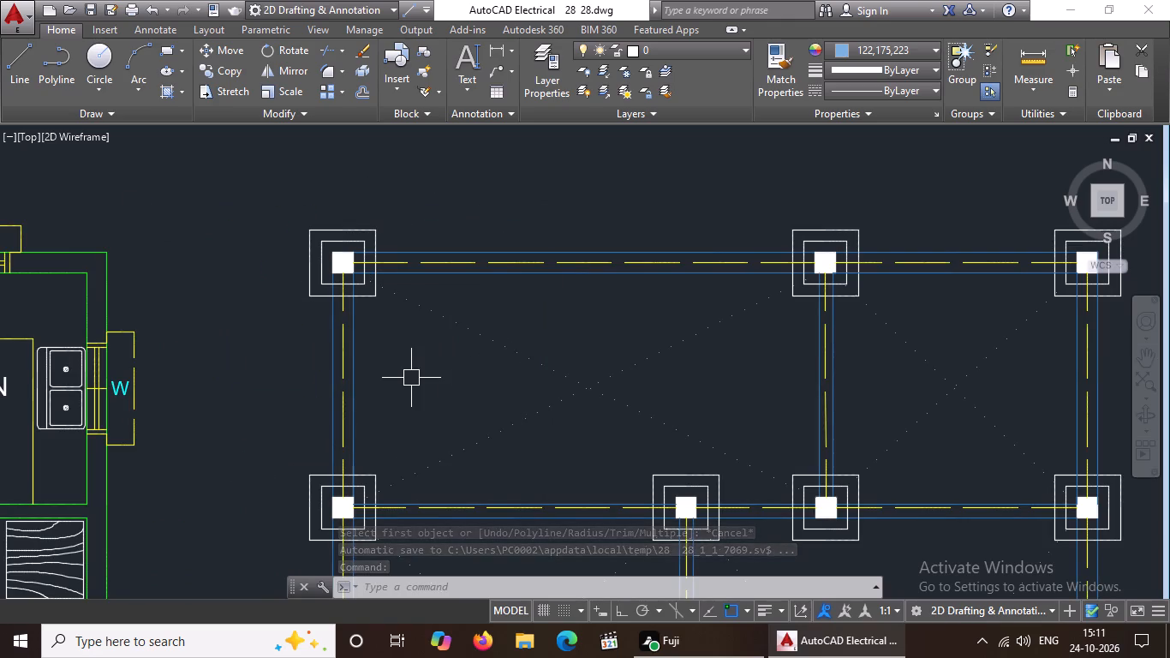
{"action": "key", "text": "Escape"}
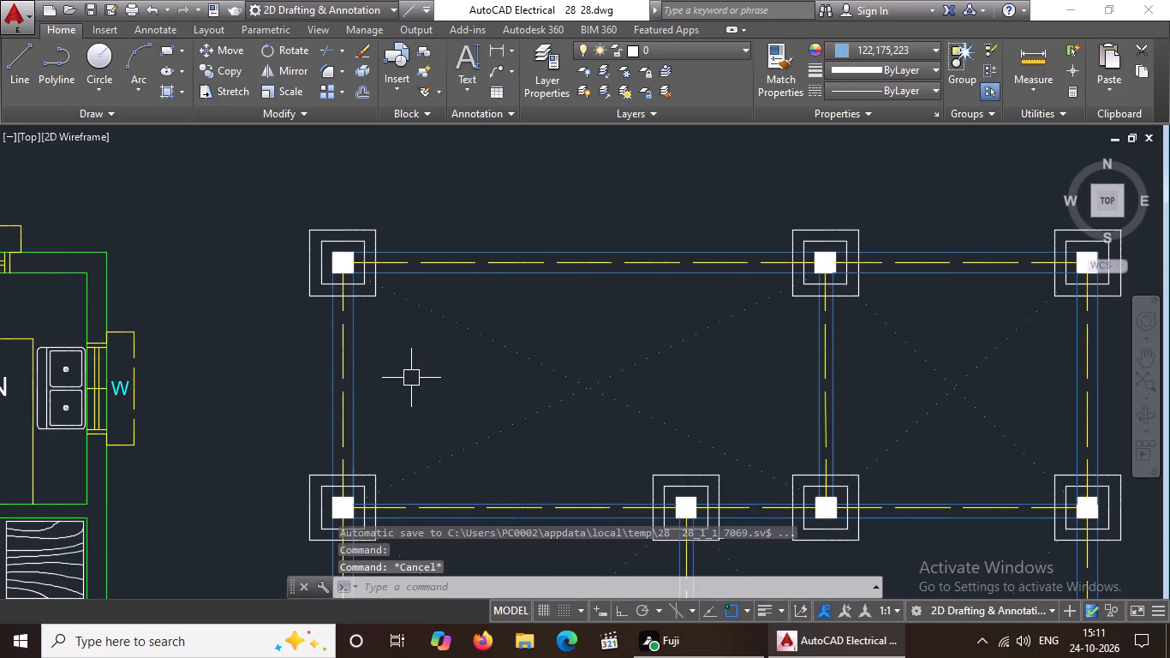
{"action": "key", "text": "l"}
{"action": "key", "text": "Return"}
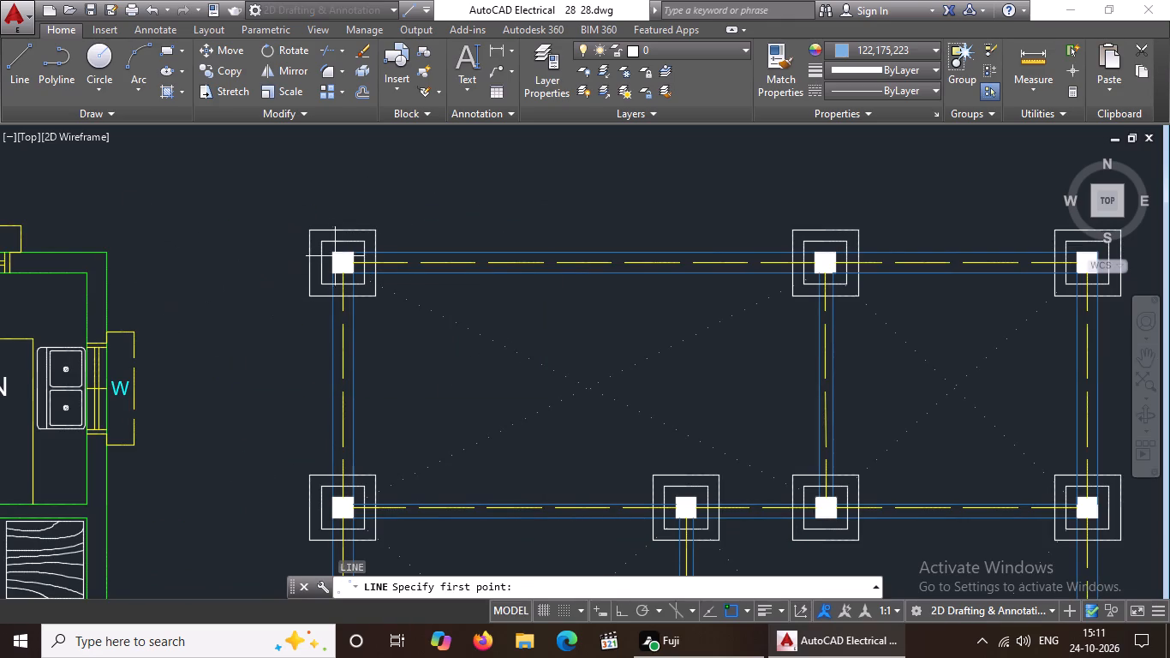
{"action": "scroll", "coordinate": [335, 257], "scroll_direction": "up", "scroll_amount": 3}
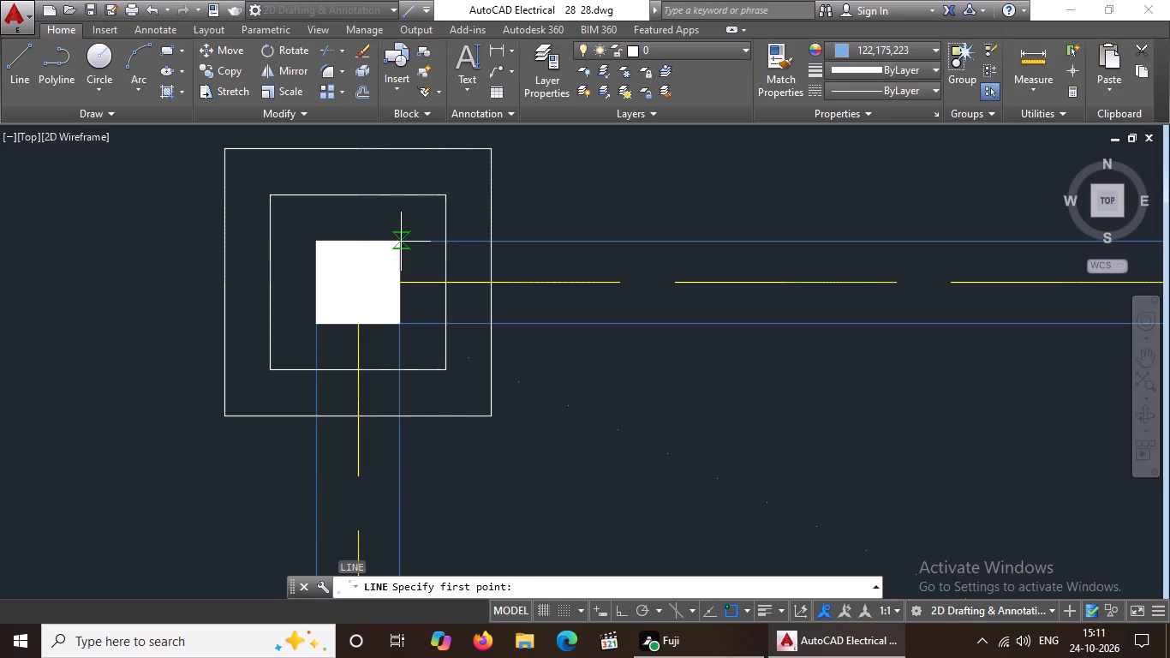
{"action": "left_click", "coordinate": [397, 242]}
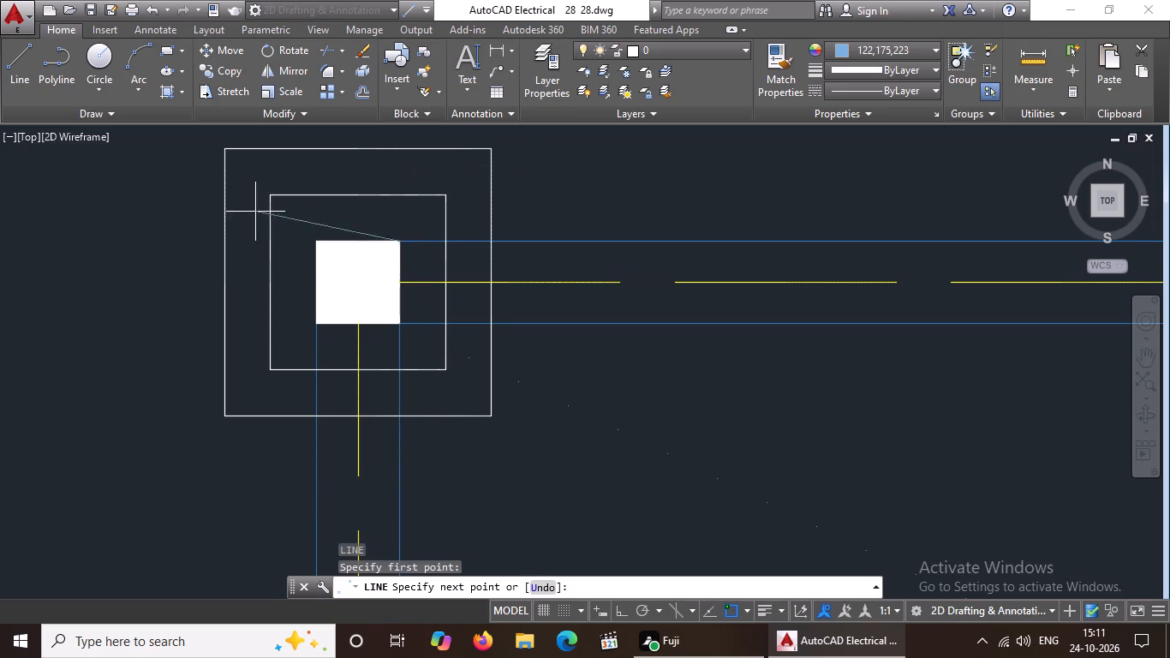
Set the current object colour to ByBlock and abandon the line in progress.
{"action": "left_click", "coordinate": [886, 50]}
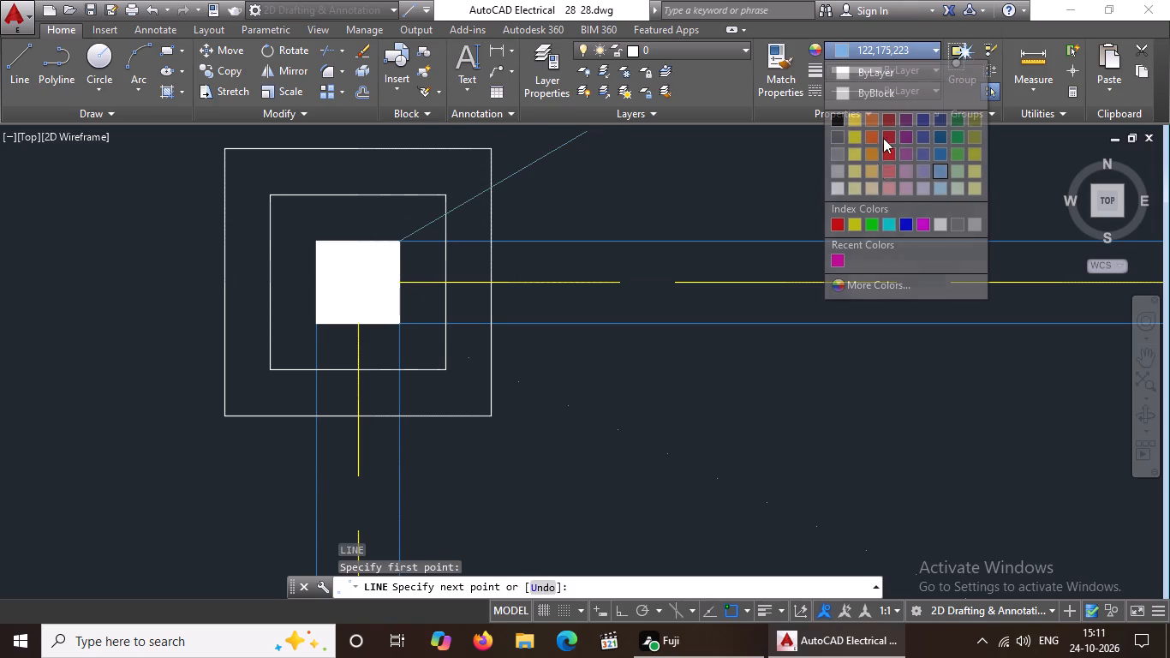
{"action": "left_click", "coordinate": [857, 89]}
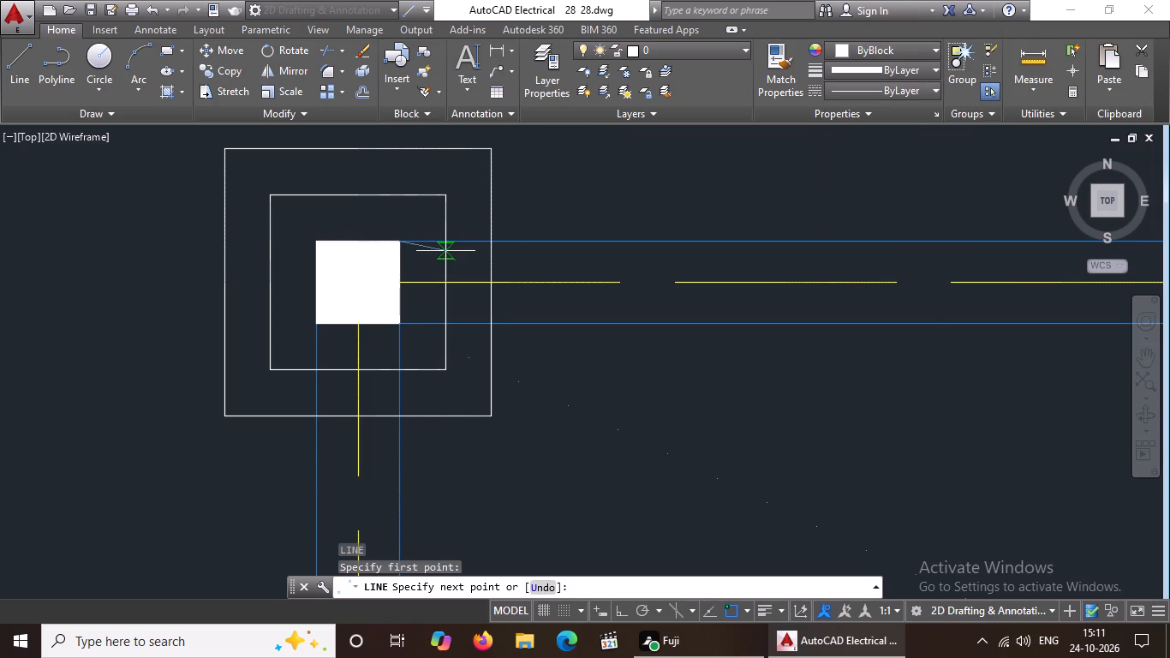
{"action": "key", "text": "Escape"}
{"action": "key", "text": "Escape"}
{"action": "key", "text": "Escape"}
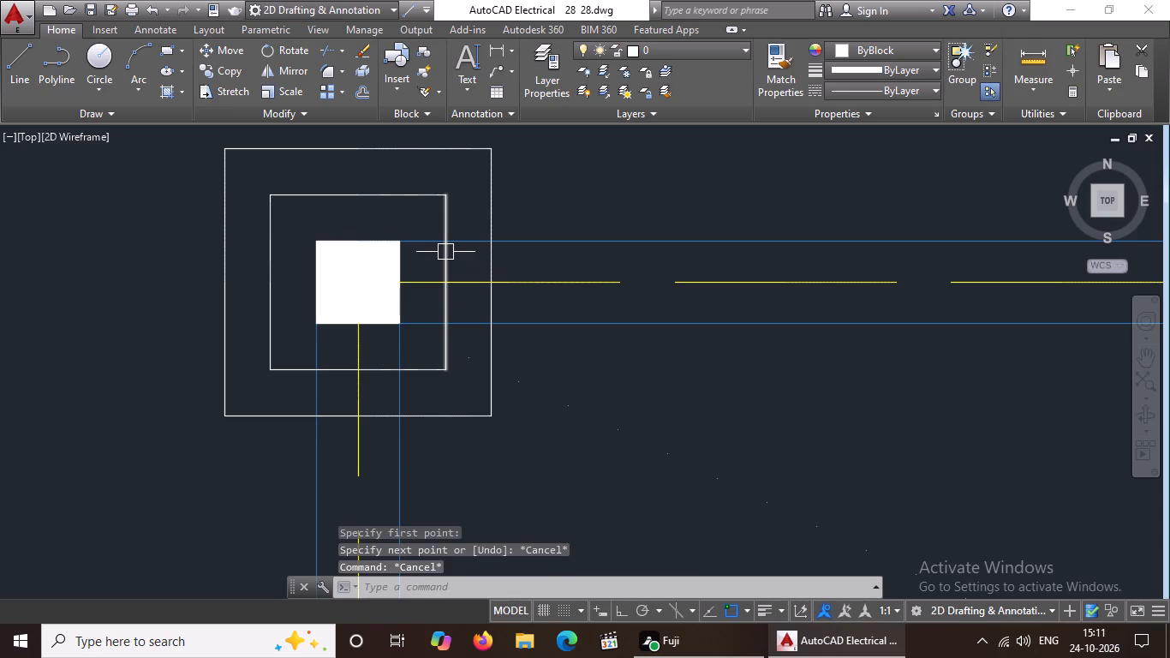
Draw a diagonal line from the northeast corner of the plan's northwest column to the inner outline's northeast corner.
{"action": "key", "text": "l"}
{"action": "key", "text": "Return"}
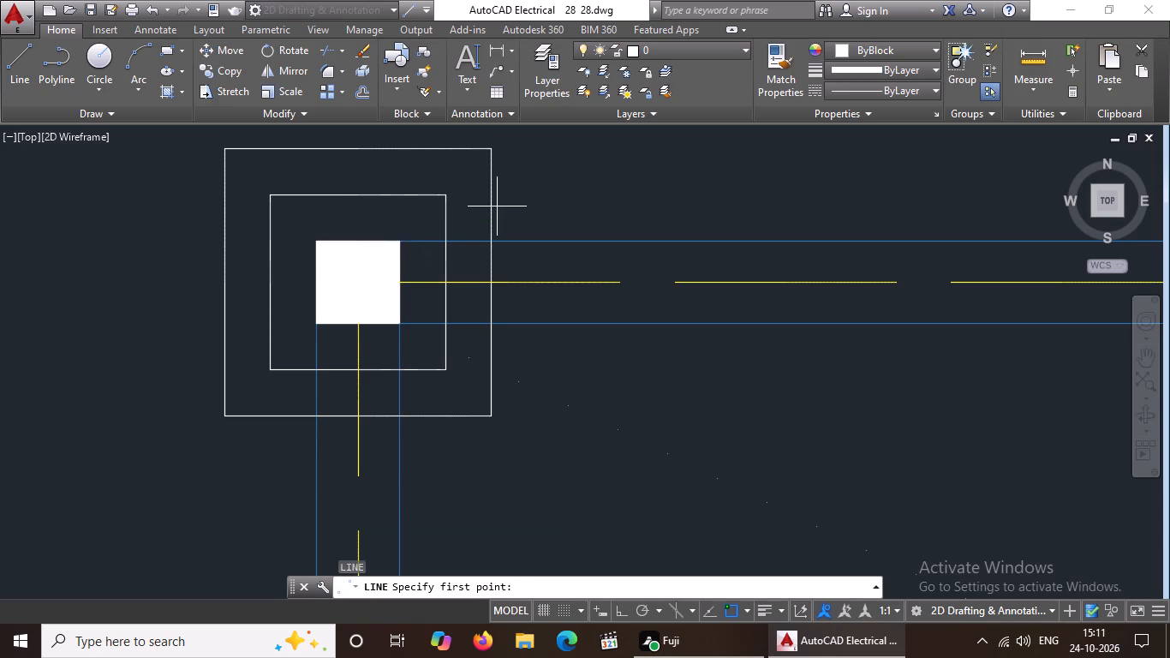
{"action": "left_click_drag", "start_coordinate": [397, 243], "coordinate": [409, 236]}
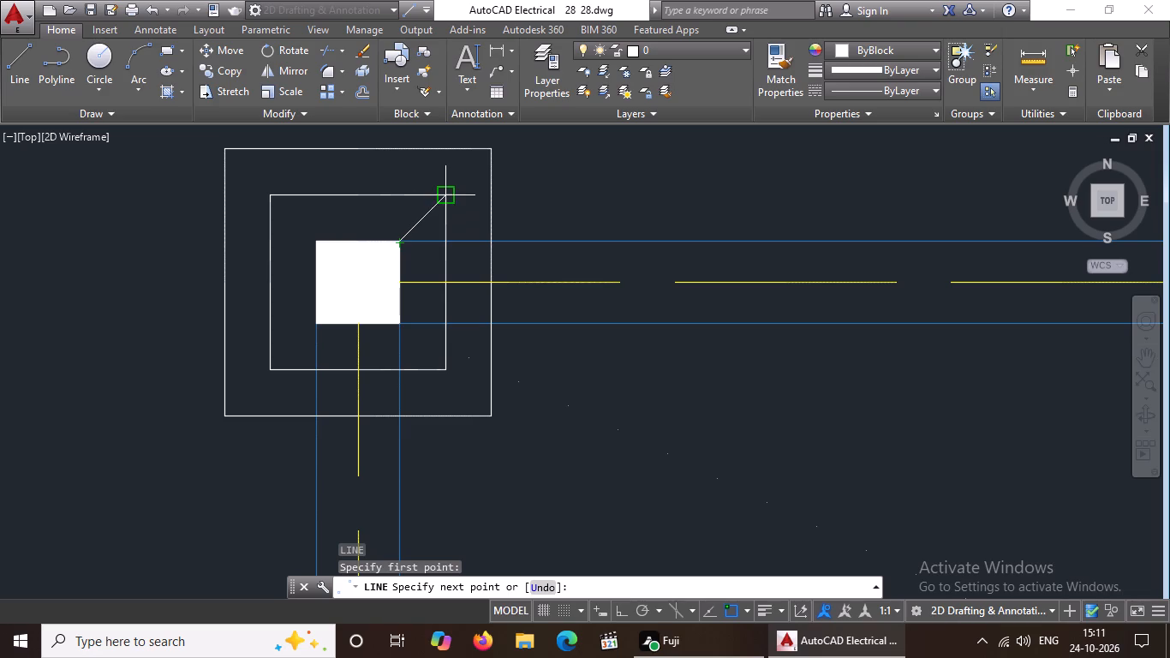
{"action": "left_click_drag", "start_coordinate": [444, 198], "coordinate": [494, 180]}
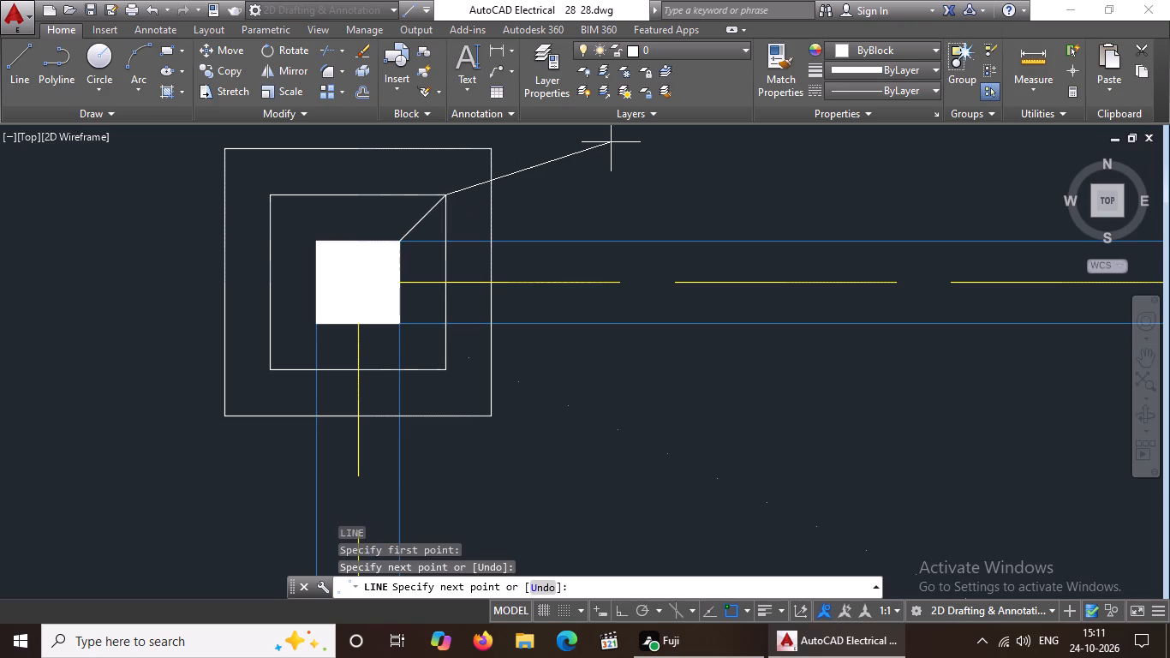
{"action": "key", "text": "Return"}
Draw a diagonal line from the inner outline's northwest corner to the northwest corner of the plan's northwest column.
{"action": "key", "text": "l"}
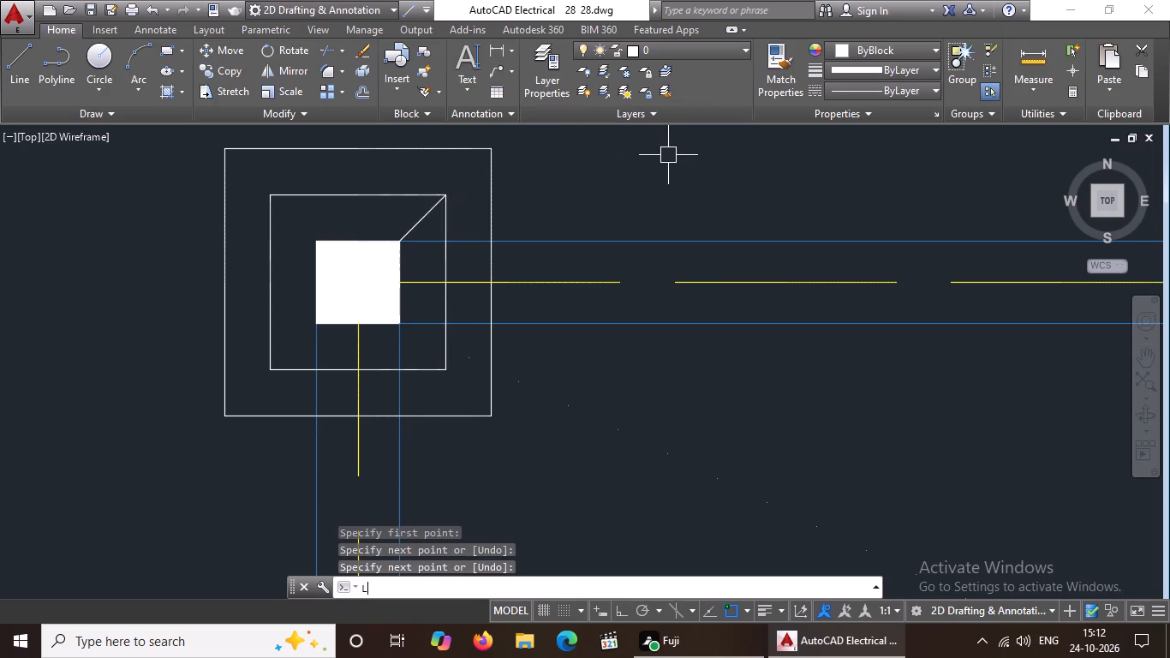
{"action": "key", "text": "Return"}
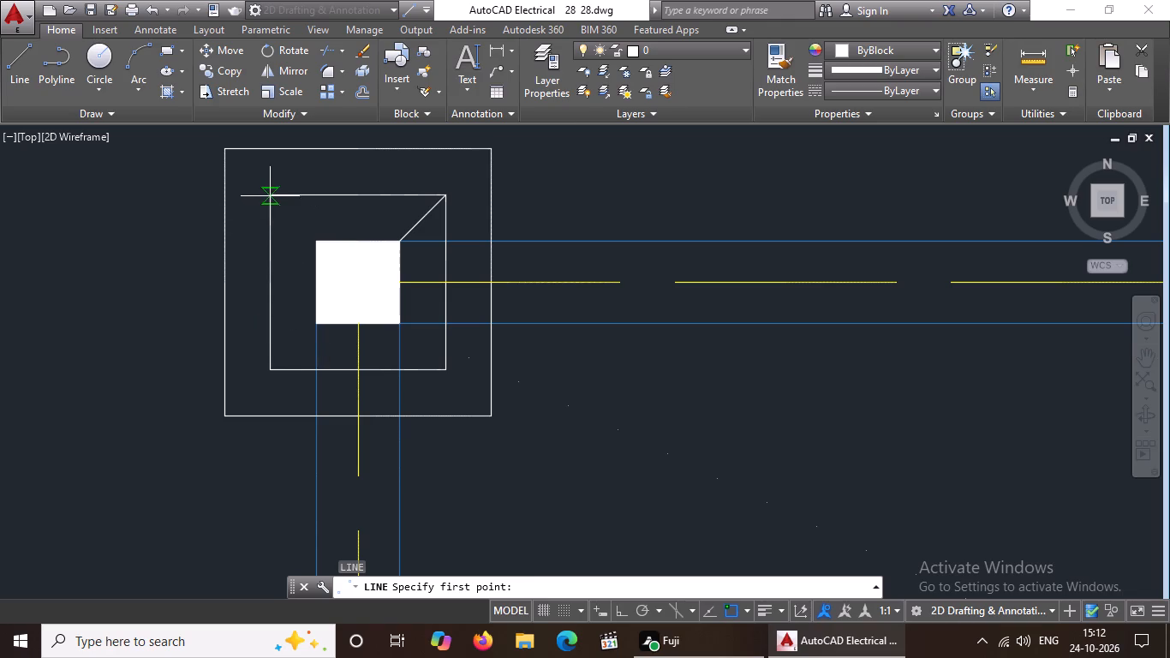
{"action": "left_click_drag", "start_coordinate": [272, 192], "coordinate": [276, 200]}
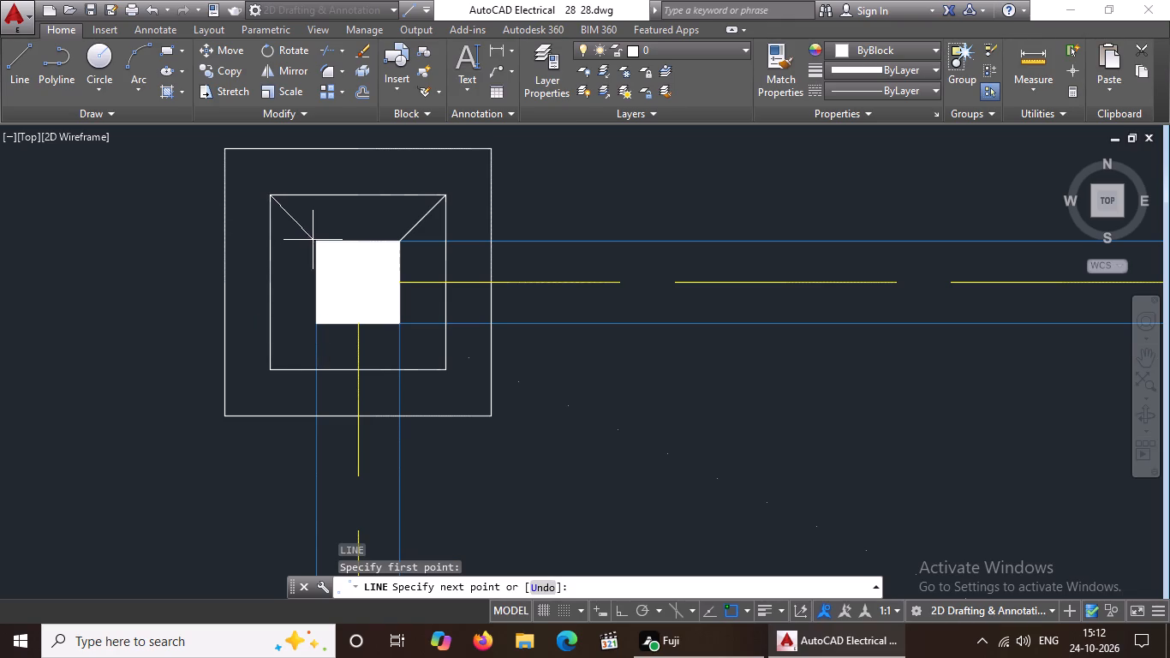
{"action": "left_click", "coordinate": [316, 242]}
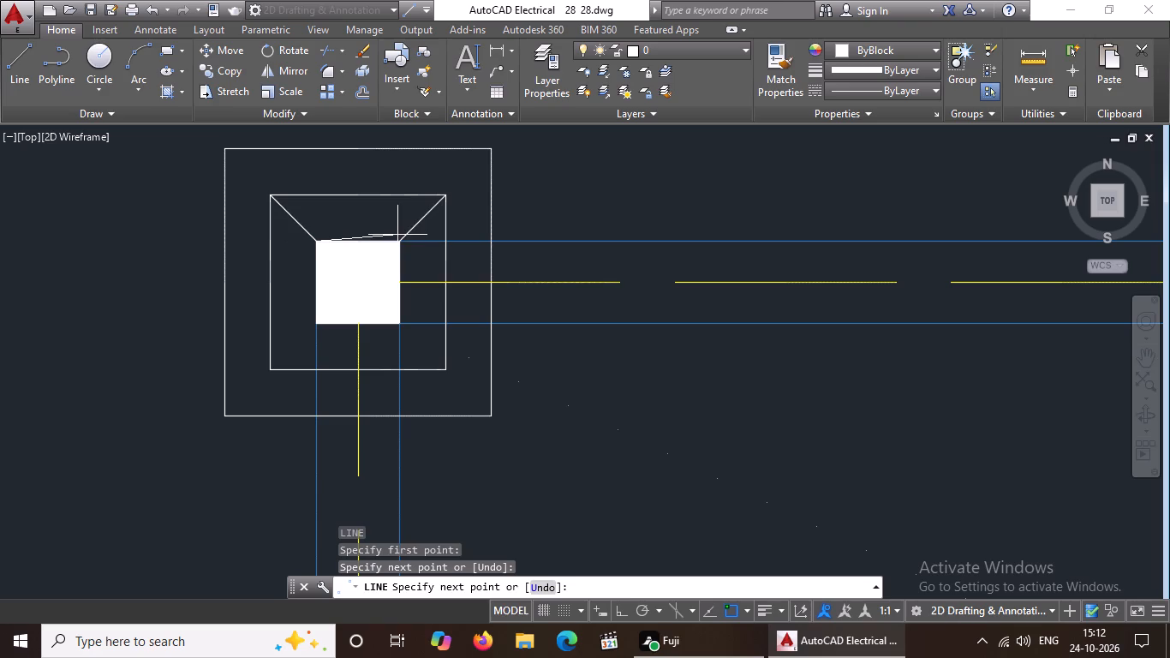
{"action": "key", "text": "Return"}
Draw a diagonal line from the inner outline's southwest corner to the northwest column's southwest corner.
{"action": "key", "text": "l"}
{"action": "key", "text": "Return"}
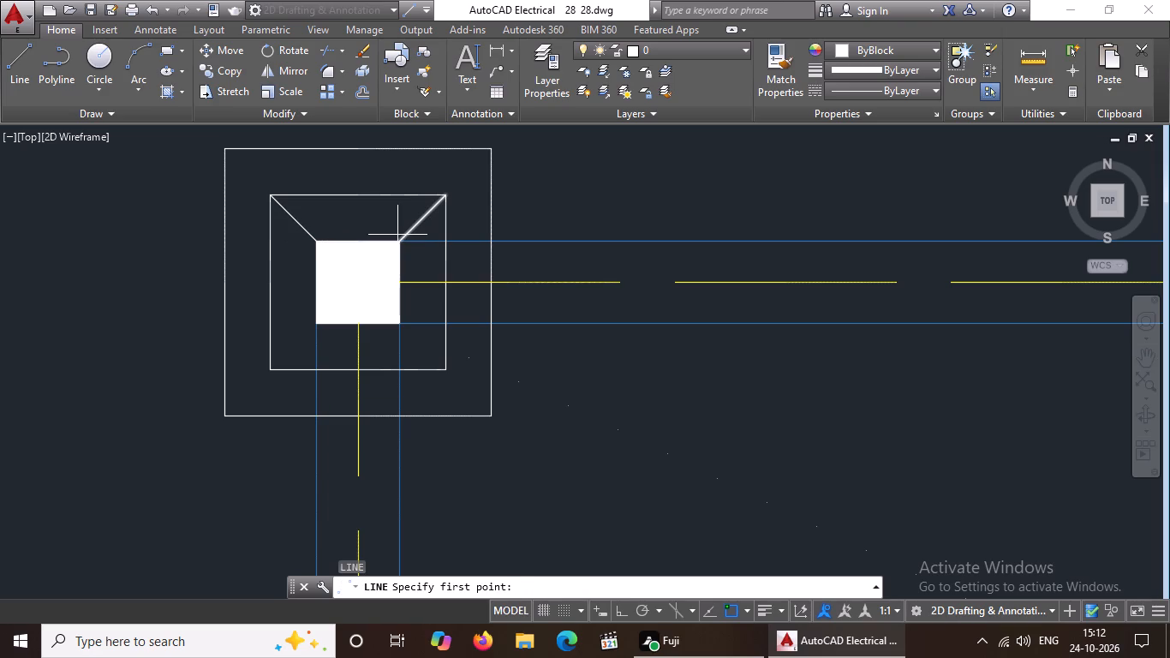
{"action": "left_click", "coordinate": [269, 373]}
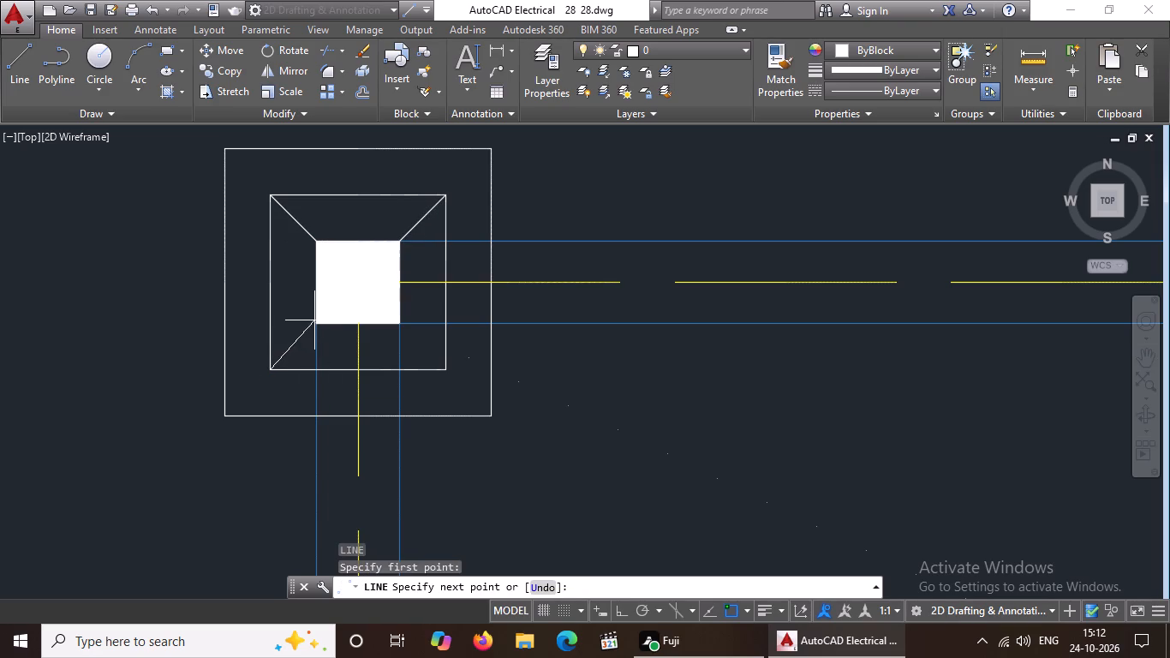
{"action": "left_click_drag", "start_coordinate": [316, 328], "coordinate": [325, 323]}
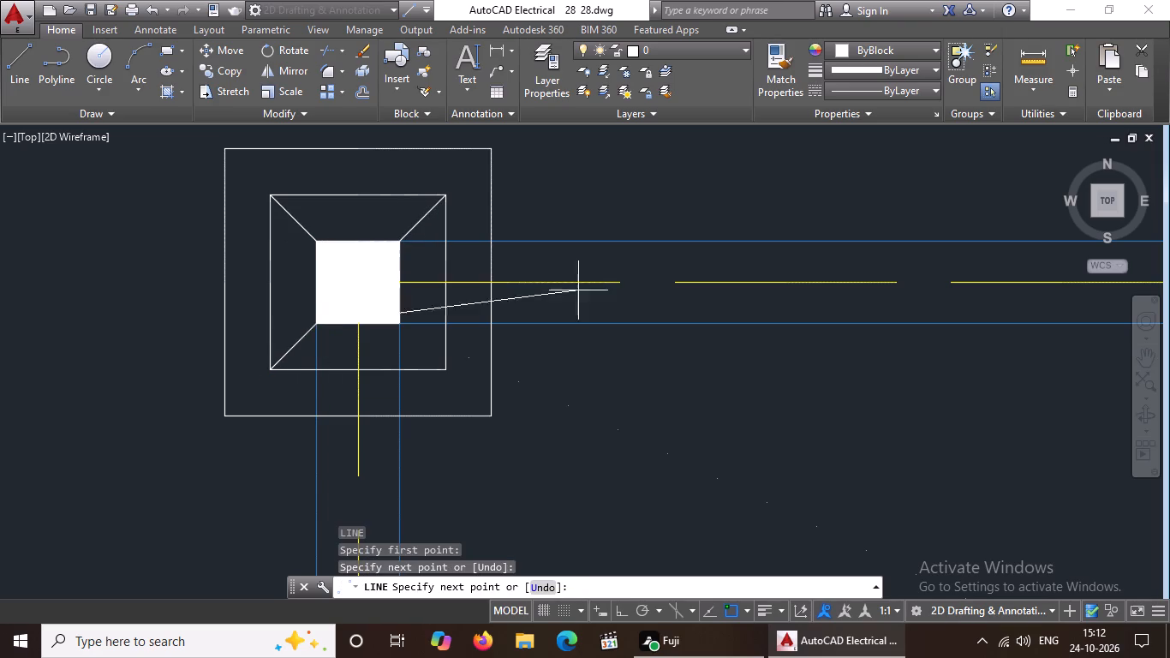
{"action": "key", "text": "Return"}
Draw a diagonal line from the northwest column's southeast corner to the inner outline's southeast corner.
{"action": "key", "text": "l"}
{"action": "key", "text": "Return"}
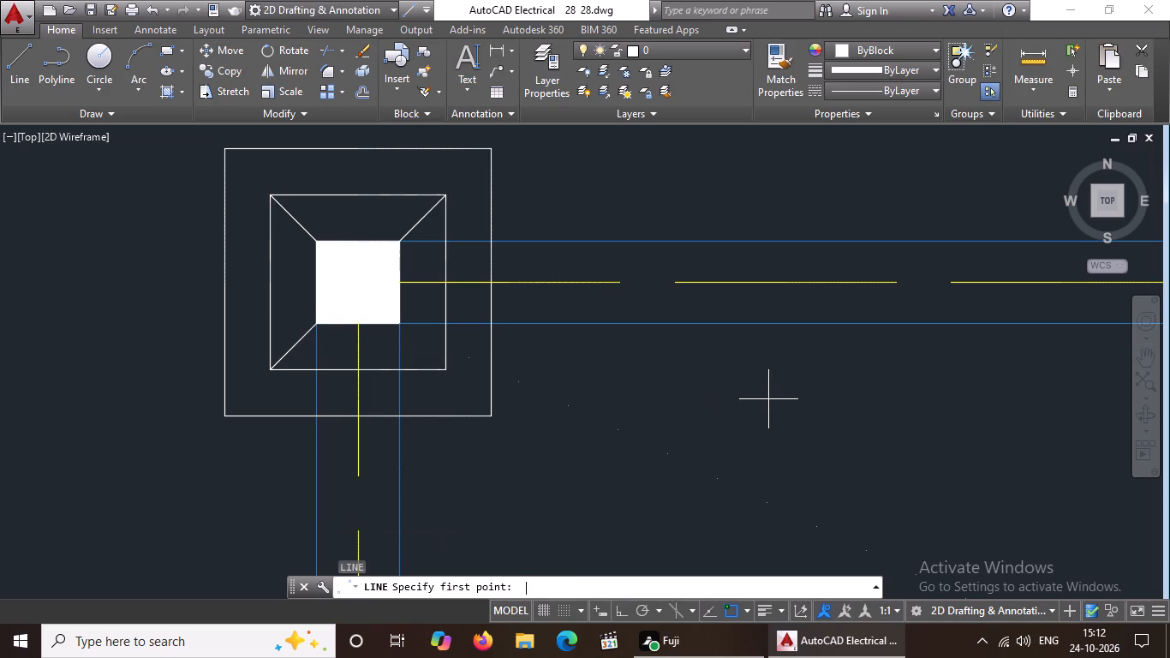
{"action": "left_click", "coordinate": [403, 325]}
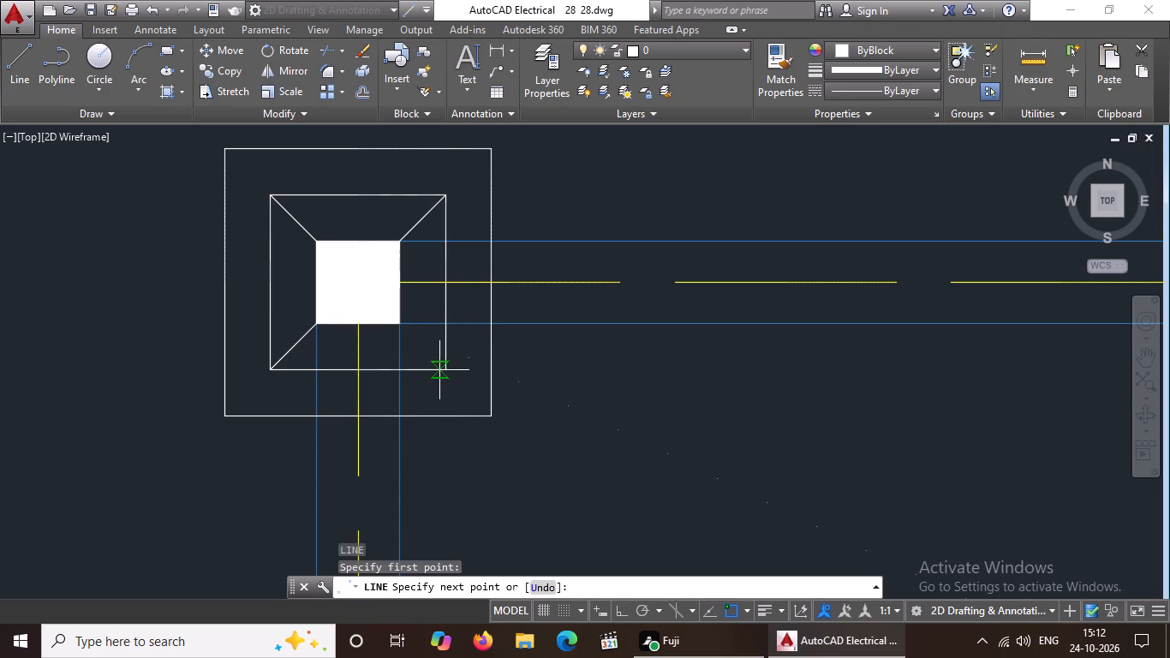
{"action": "left_click_drag", "start_coordinate": [445, 372], "coordinate": [523, 370]}
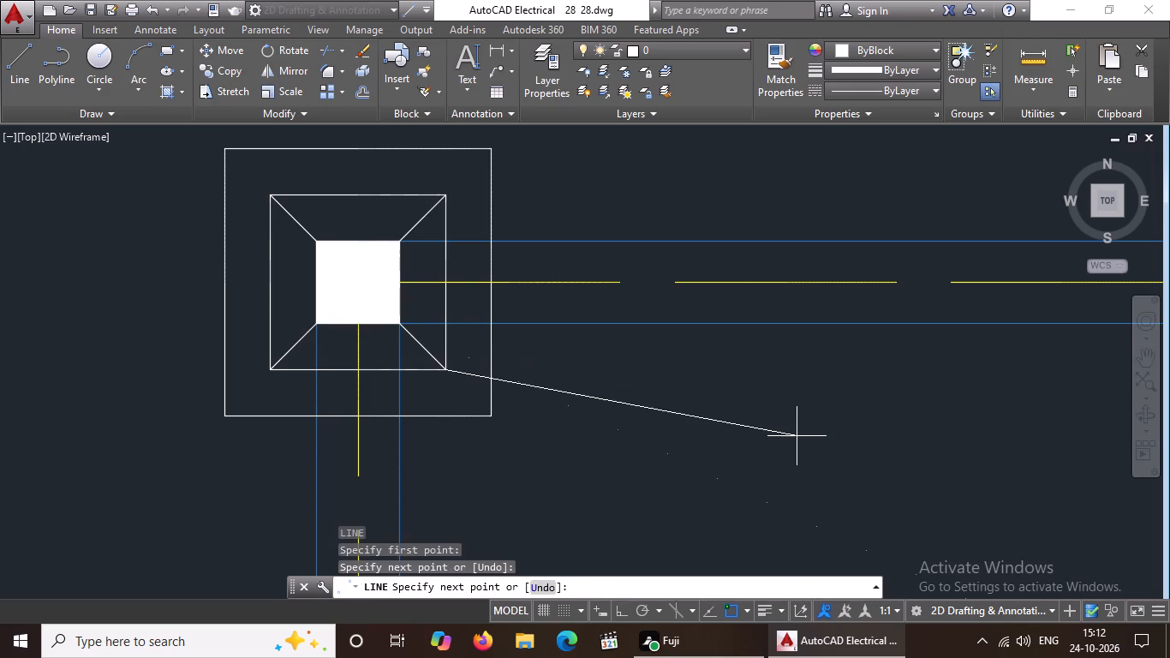
{"action": "key", "text": "Return"}
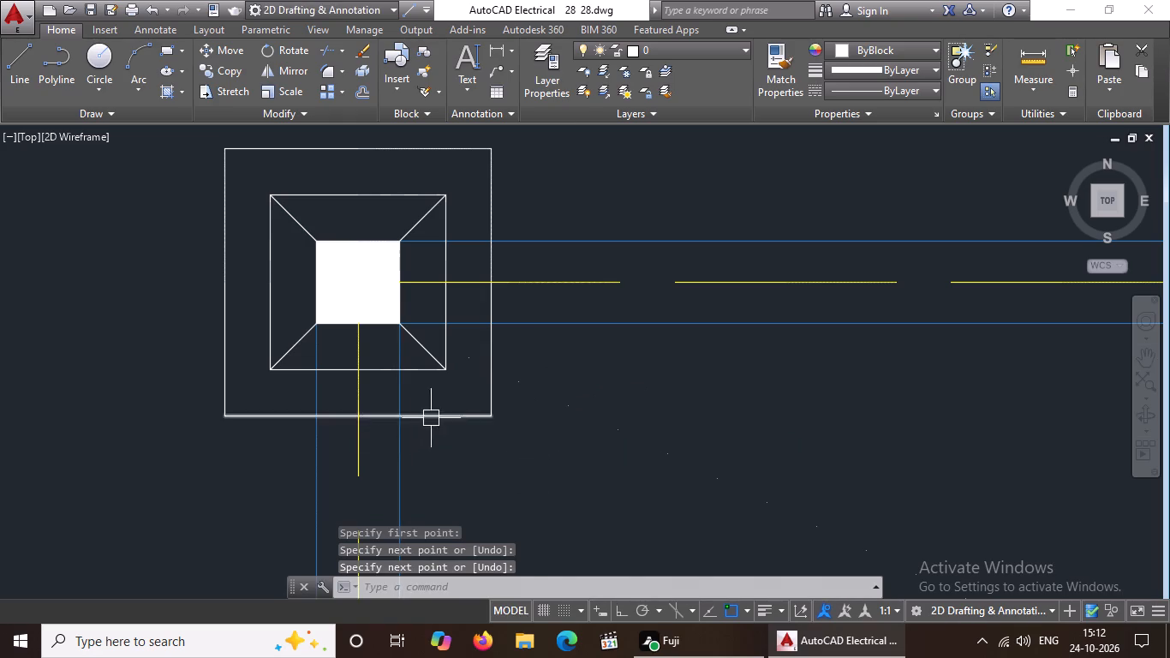
At the top row's middle column, draw a diagonal line from the inner outline's northwest corner to the column's northwest corner.
{"action": "scroll", "coordinate": [547, 355], "scroll_direction": "down", "scroll_amount": 5}
{"action": "scroll", "coordinate": [719, 352], "scroll_direction": "up", "scroll_amount": 3}
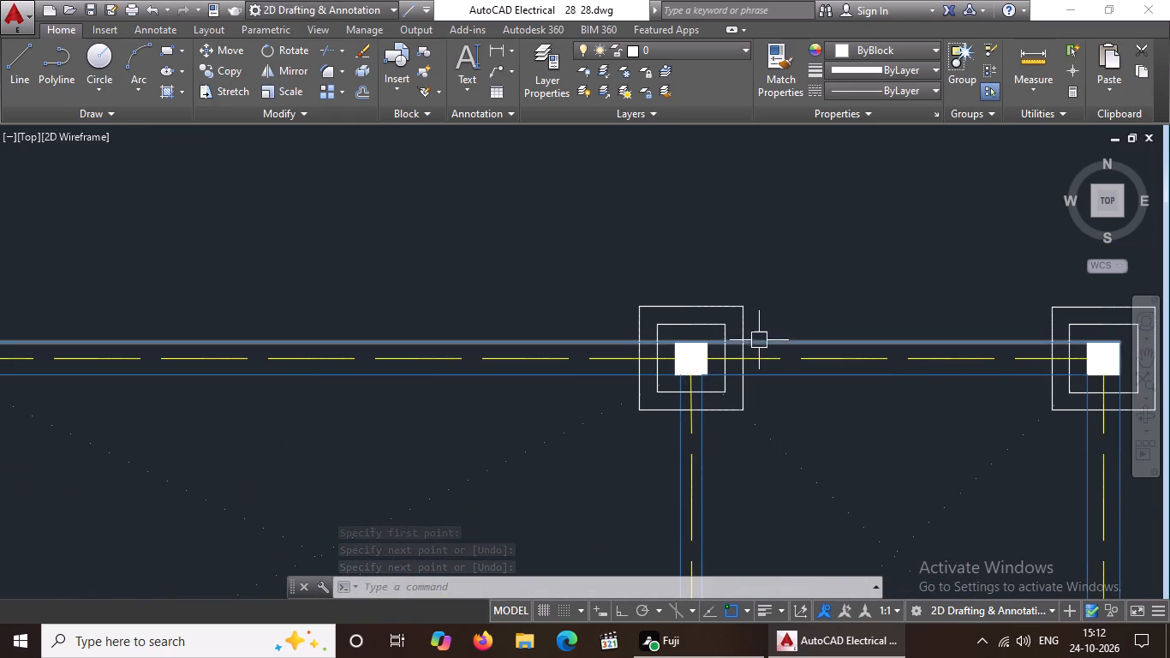
{"action": "scroll", "coordinate": [773, 327], "scroll_direction": "up", "scroll_amount": 2}
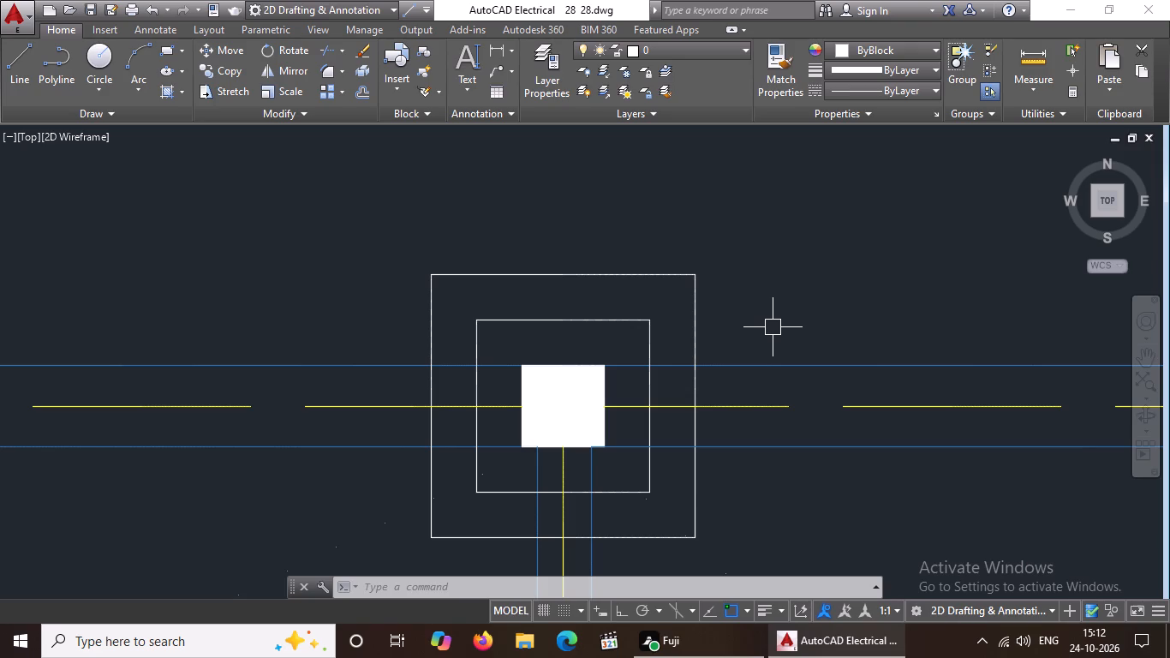
{"action": "key", "text": "l"}
{"action": "key", "text": "Return"}
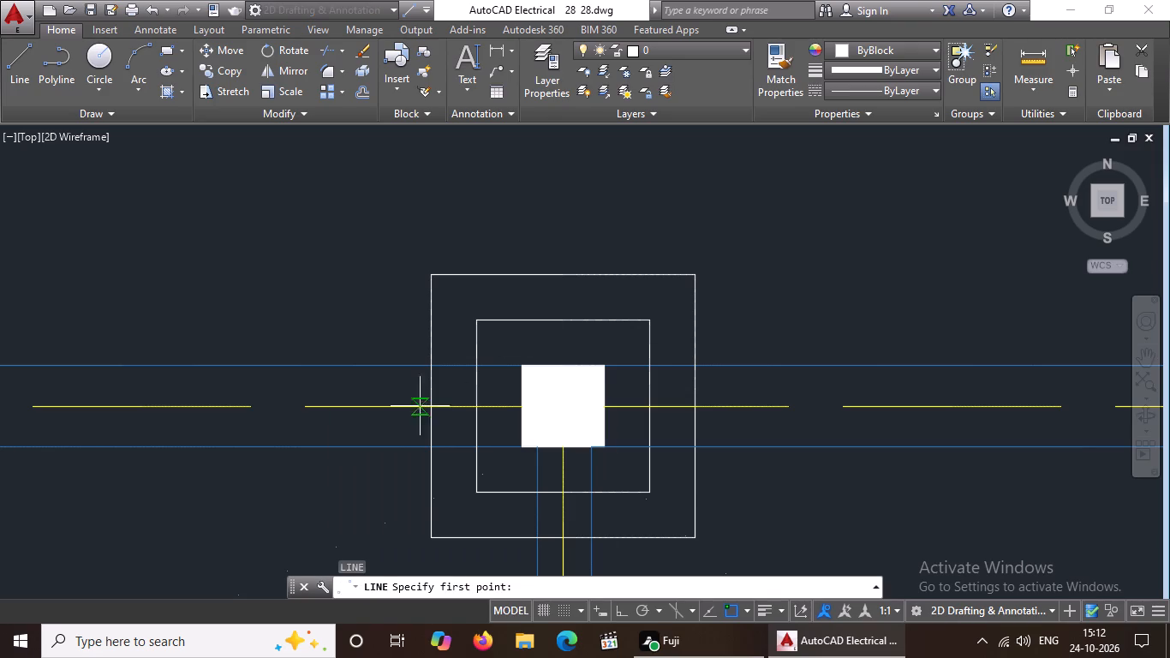
{"action": "left_click", "coordinate": [477, 319]}
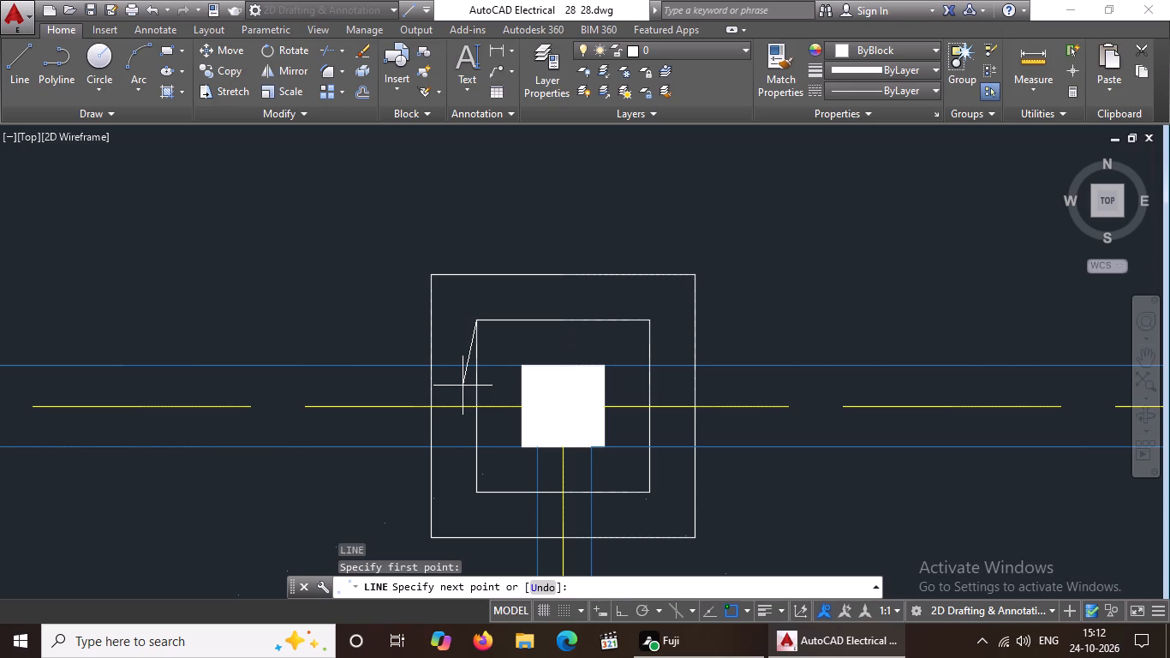
{"action": "left_click", "coordinate": [521, 362]}
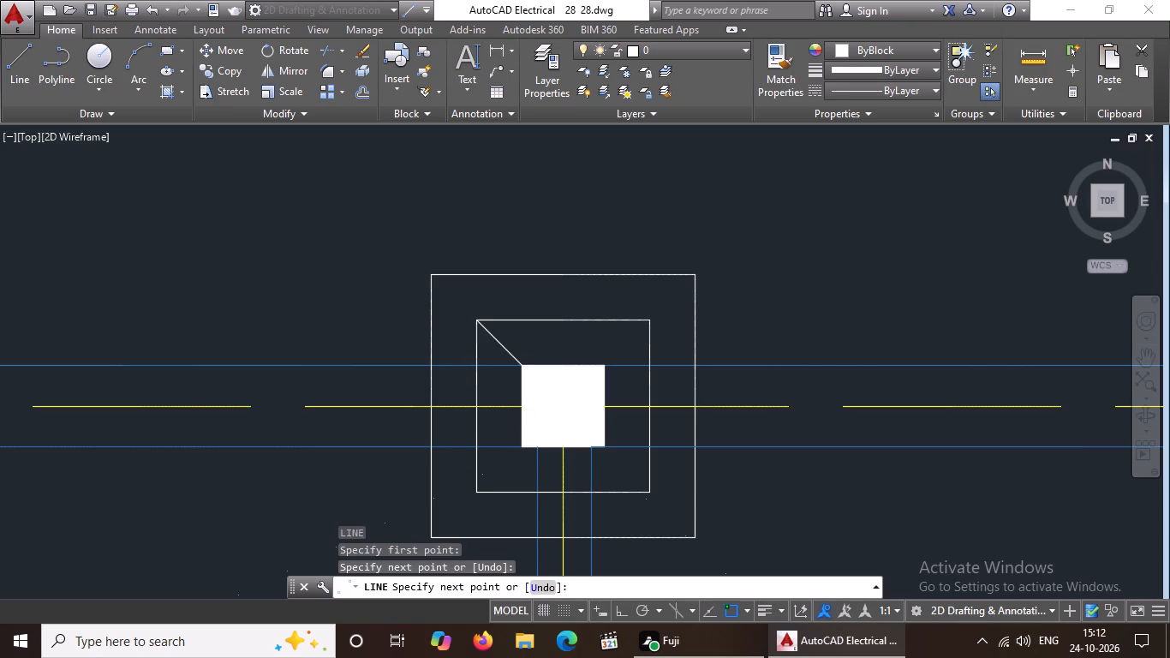
{"action": "key", "text": "Return"}
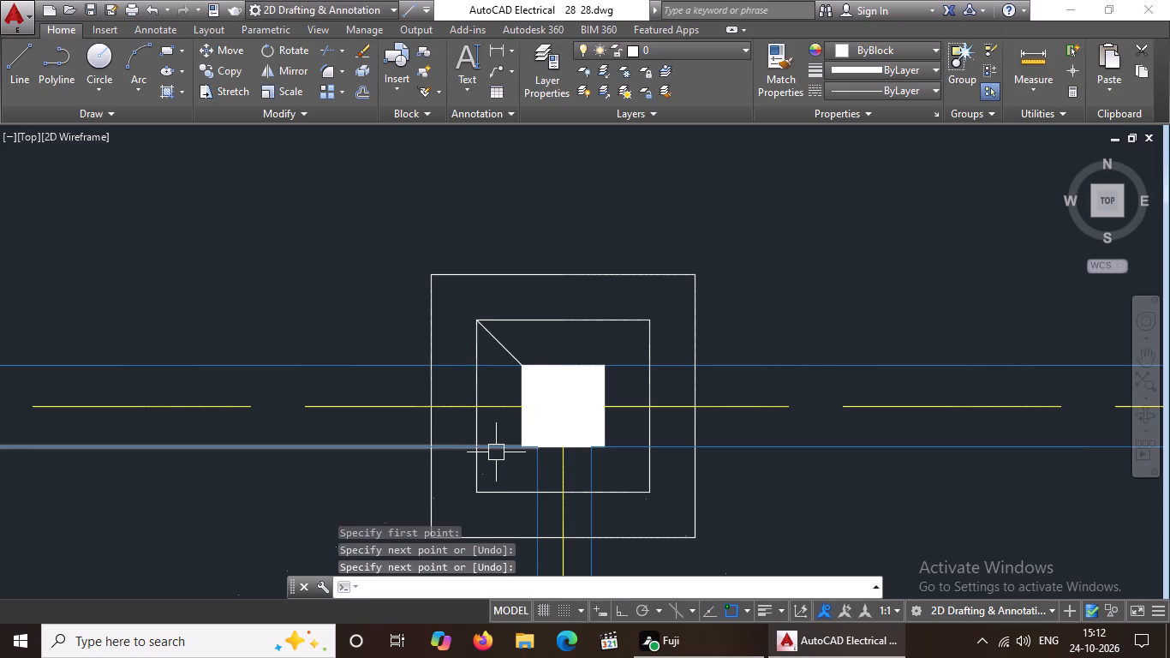
Draw a diagonal line from the top row middle column's northeast corner to the inner outline's northeast corner.
{"action": "key", "text": "l"}
{"action": "key", "text": "Return"}
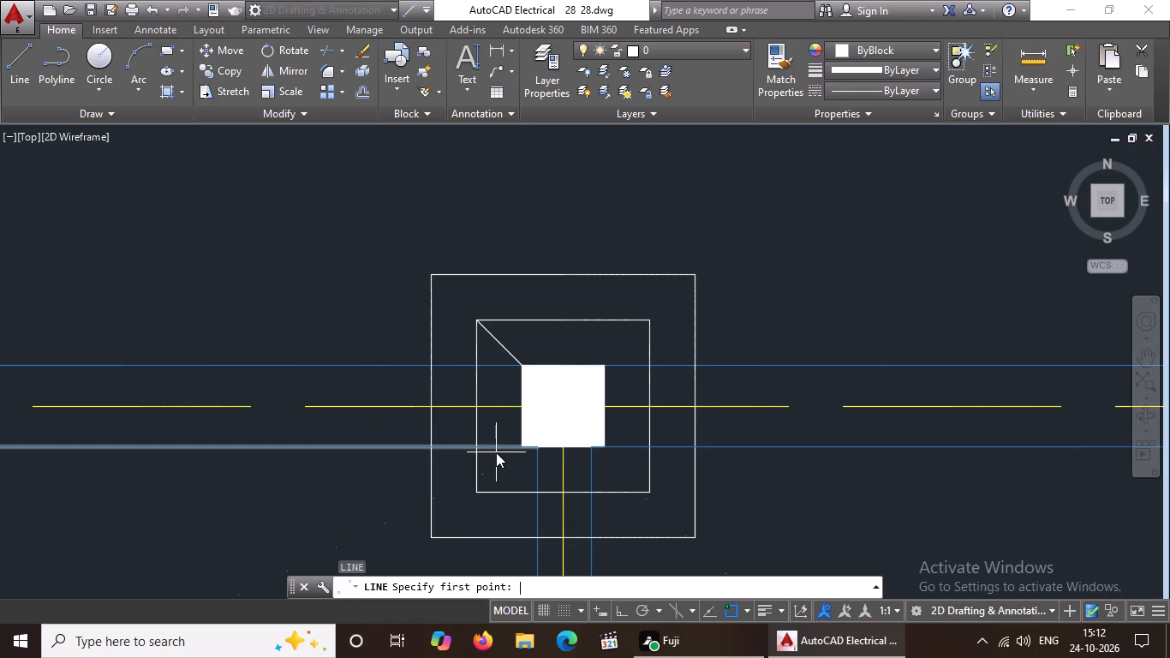
{"action": "left_click", "coordinate": [604, 367]}
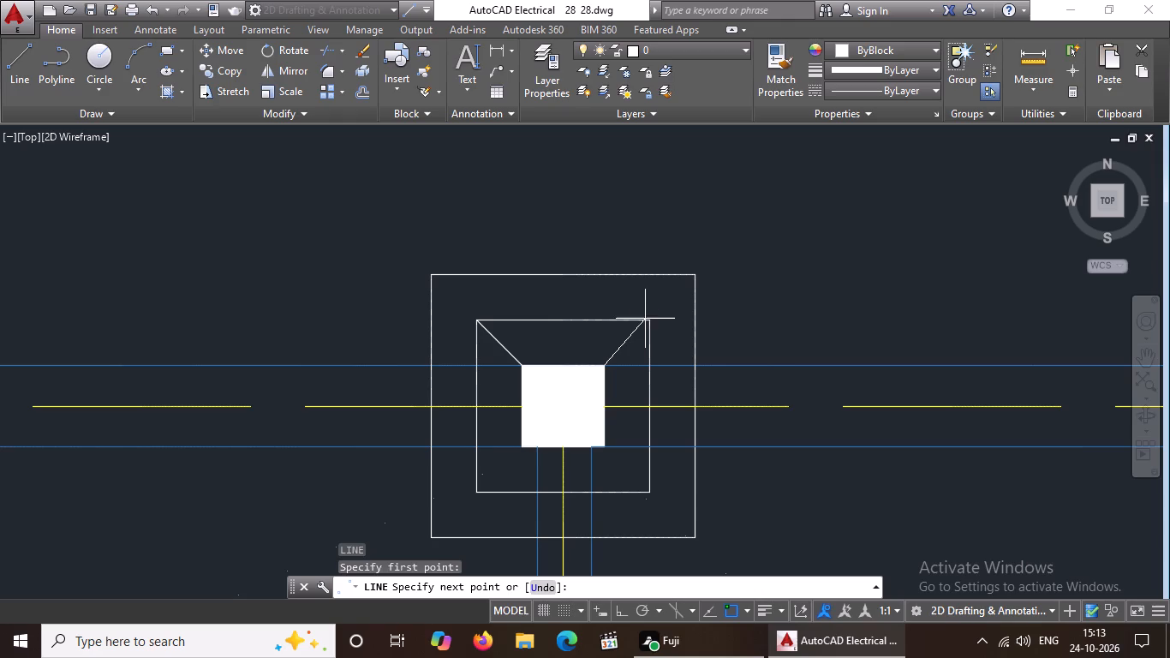
{"action": "left_click", "coordinate": [651, 320]}
{"action": "key", "text": "Return"}
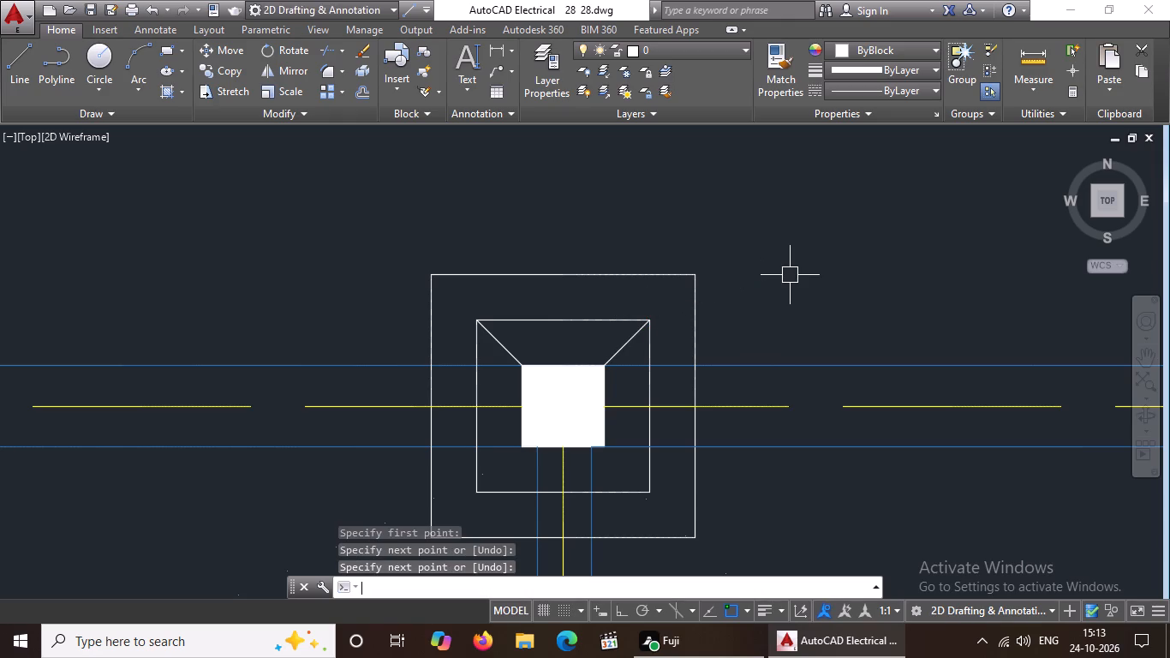
Draw a diagonal line from the inner outline's southwest corner to the top row middle column's southwest corner.
{"action": "key", "text": "l"}
{"action": "key", "text": "Return"}
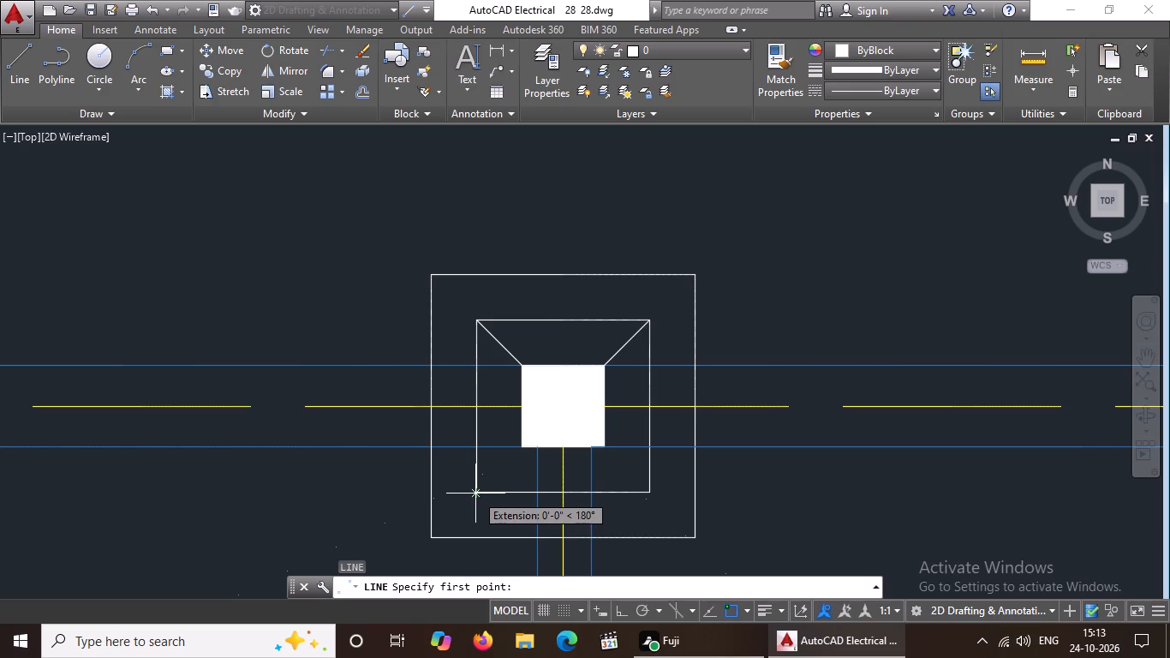
{"action": "left_click_drag", "start_coordinate": [476, 493], "coordinate": [489, 484]}
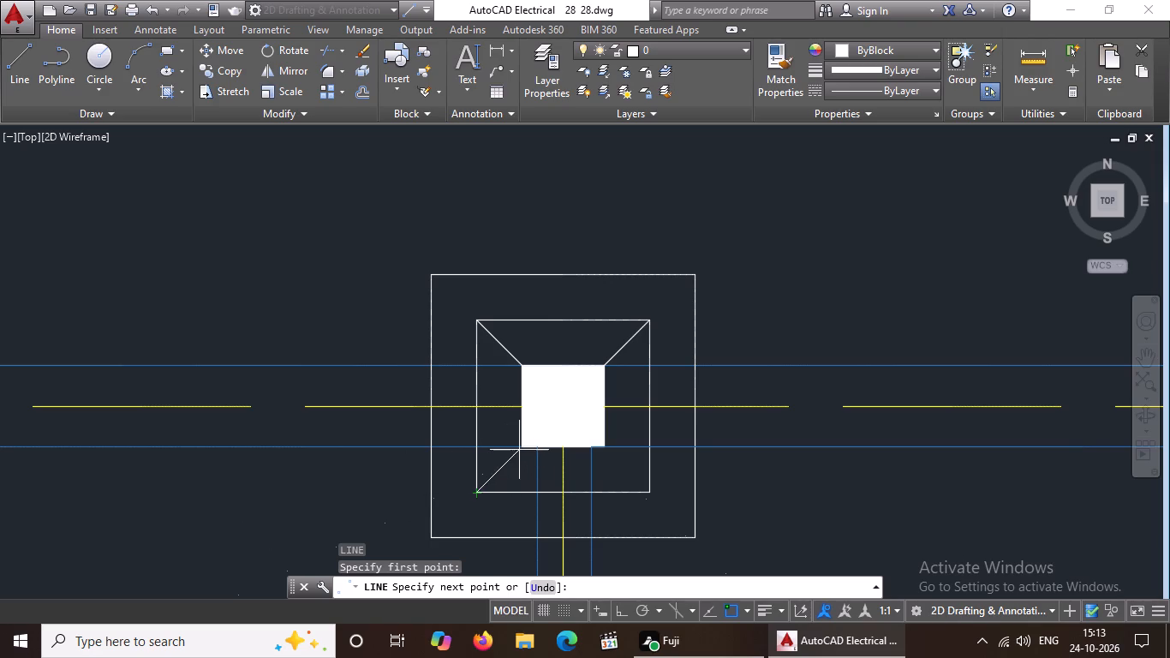
{"action": "scroll", "coordinate": [543, 453], "scroll_direction": "up", "scroll_amount": 3}
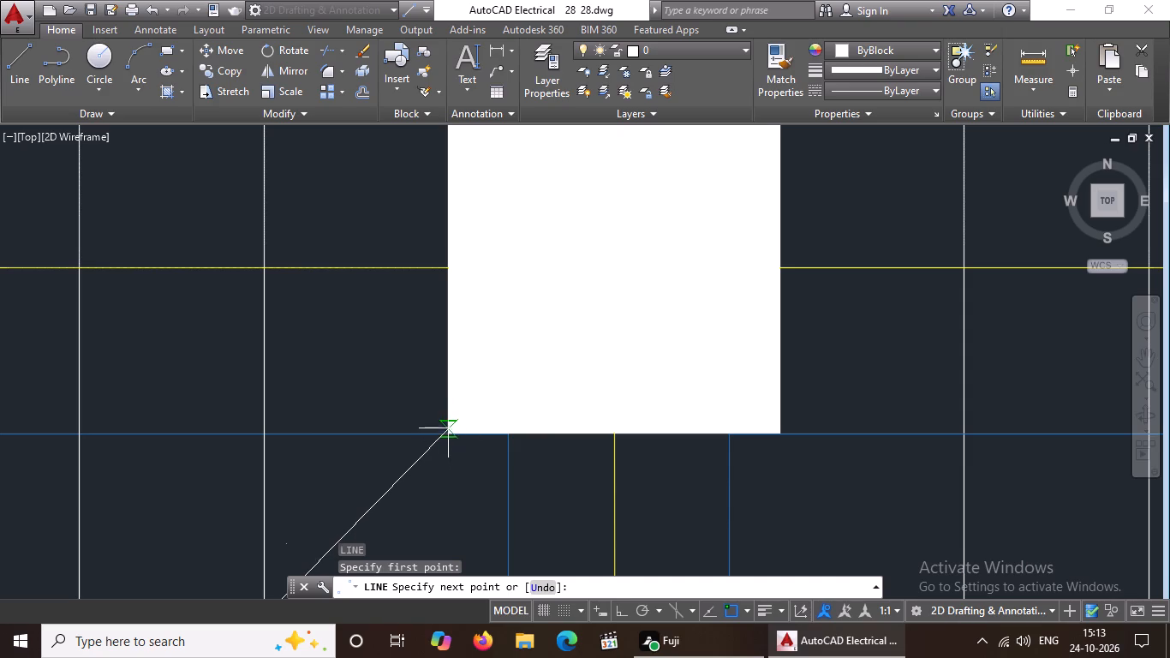
{"action": "left_click", "coordinate": [448, 434]}
{"action": "scroll", "coordinate": [556, 484], "scroll_direction": "down", "scroll_amount": 3}
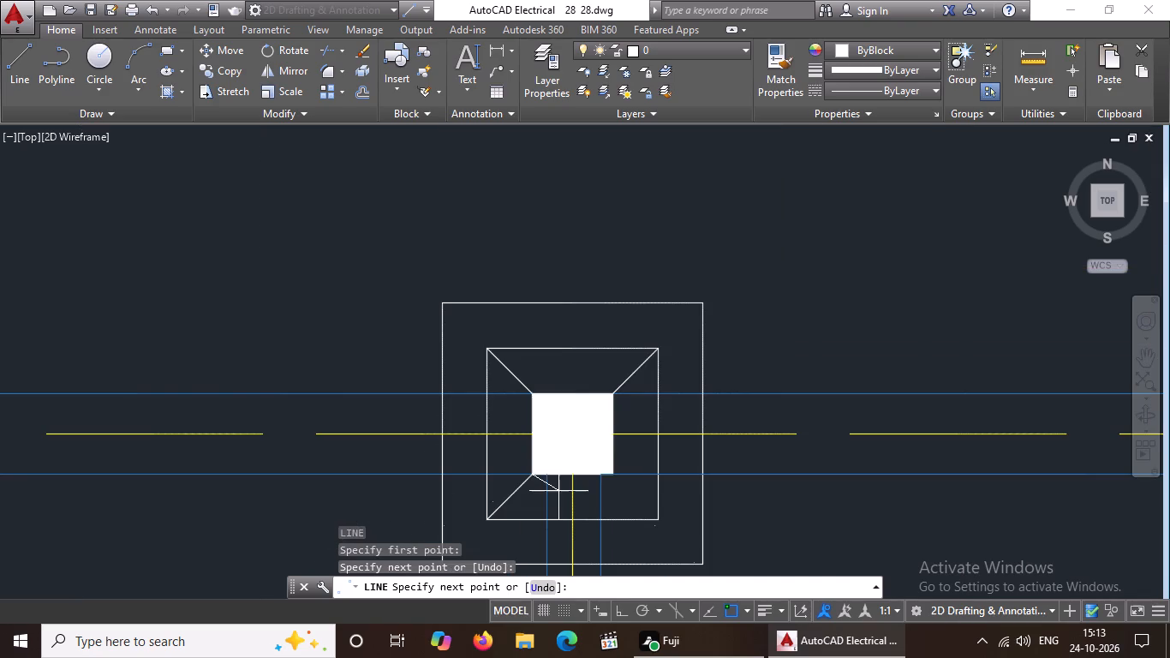
{"action": "key", "text": "Return"}
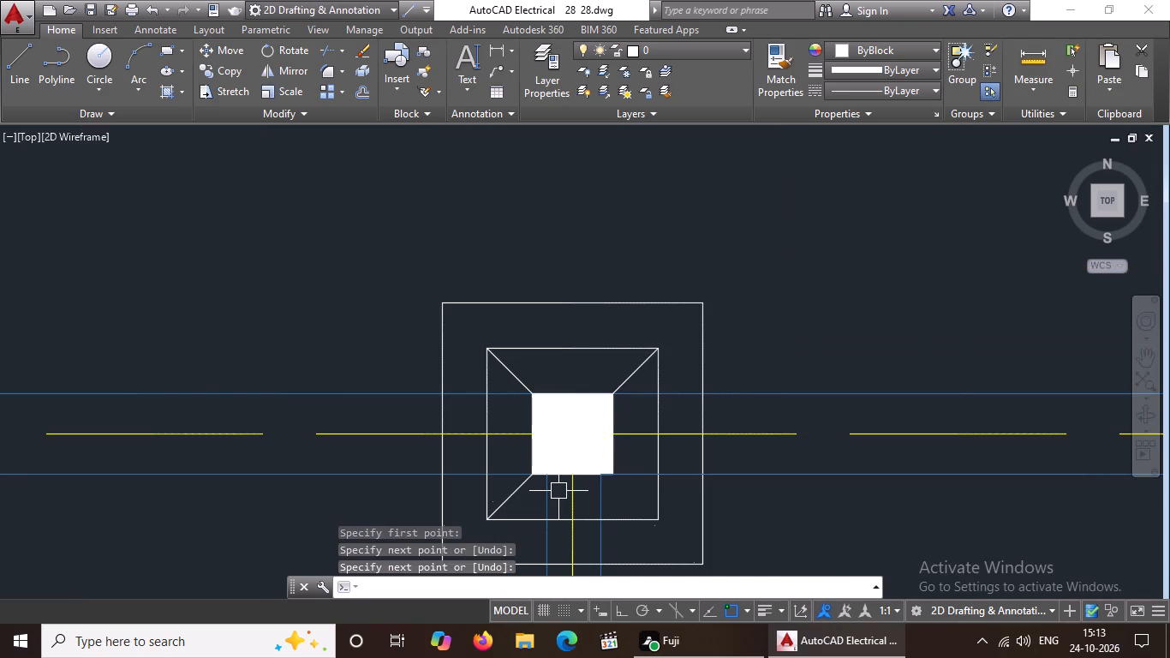
Draw a diagonal line from the top row middle column's southeast corner to the inner outline's southeast corner, redoing the misplaced endpoint.
{"action": "scroll", "coordinate": [555, 502], "scroll_direction": "down", "scroll_amount": 4}
{"action": "key", "text": "l"}
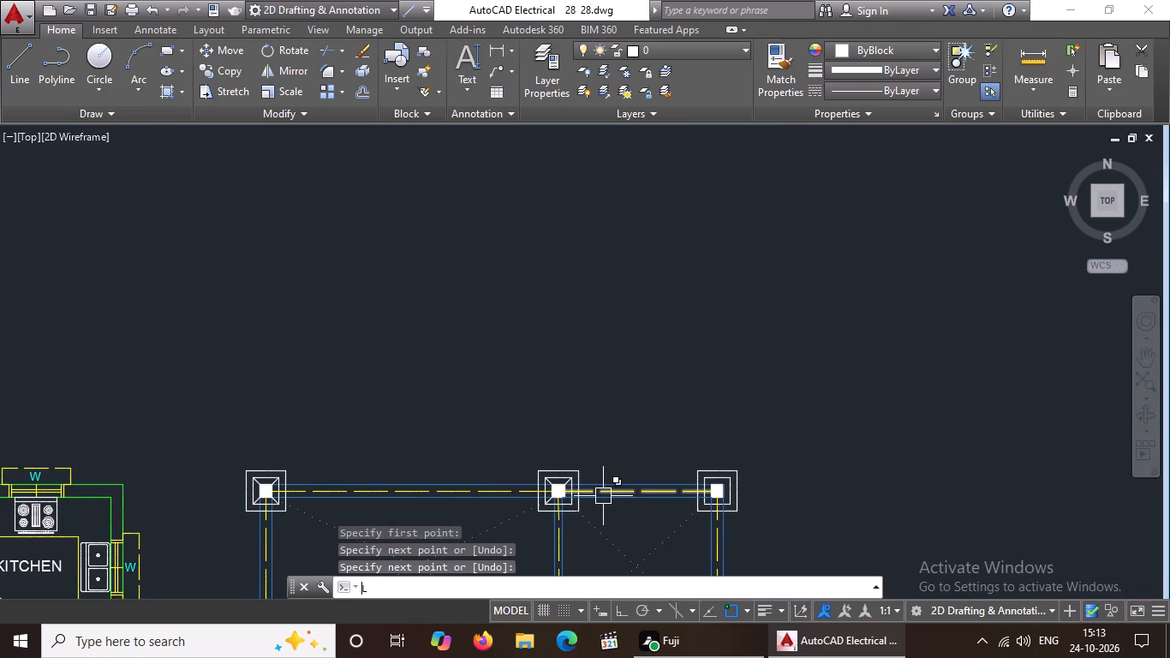
{"action": "key", "text": "Return"}
{"action": "scroll", "coordinate": [594, 562], "scroll_direction": "up", "scroll_amount": 3}
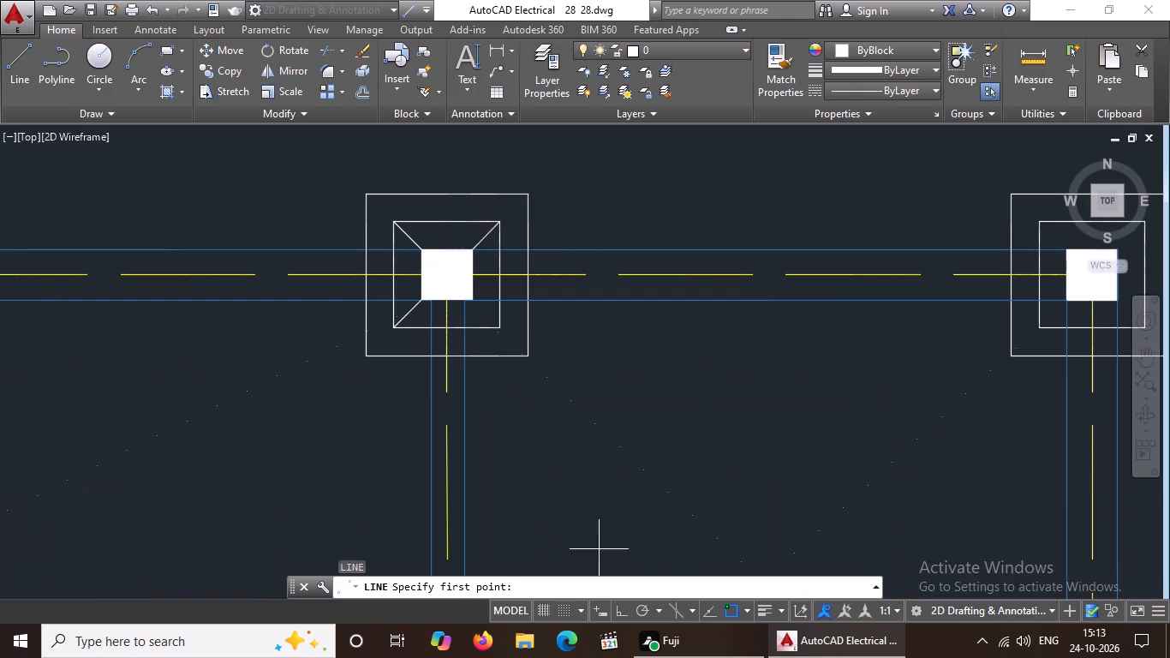
{"action": "left_click", "coordinate": [475, 298]}
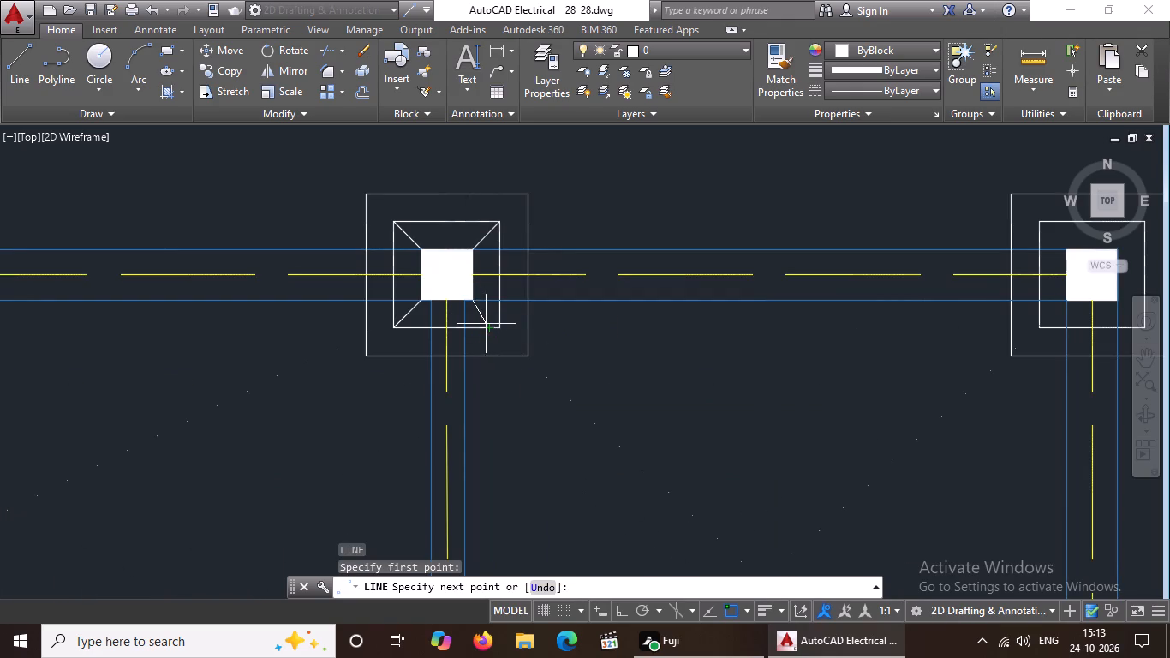
{"action": "scroll", "coordinate": [487, 322], "scroll_direction": "up", "scroll_amount": 2}
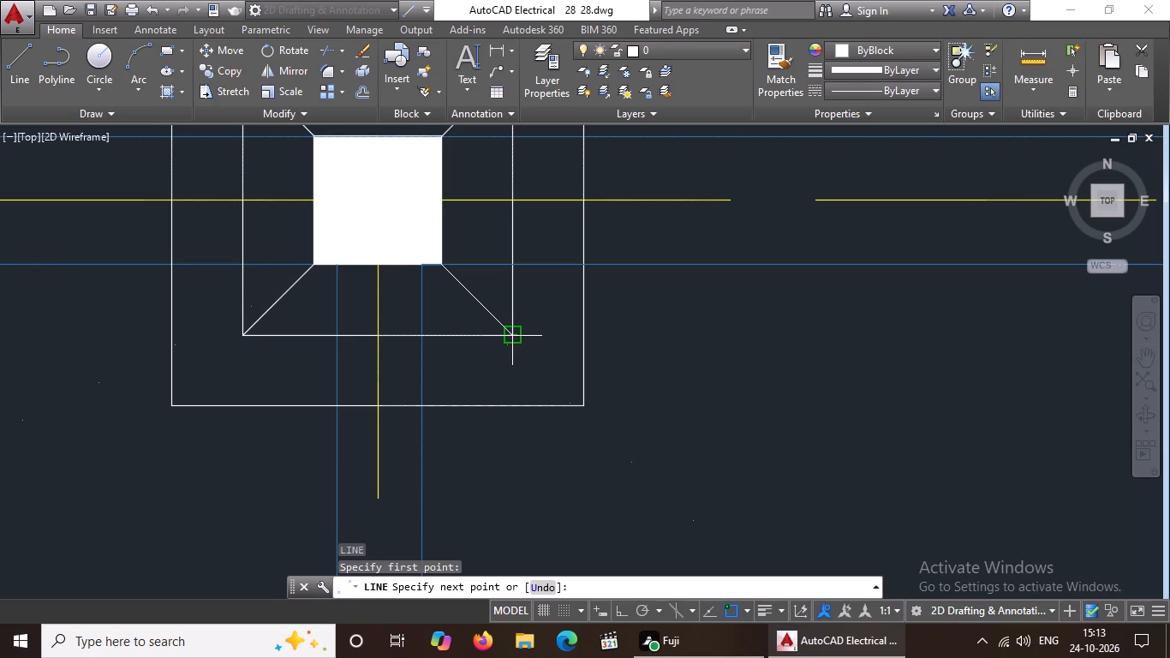
{"action": "left_click", "coordinate": [511, 331]}
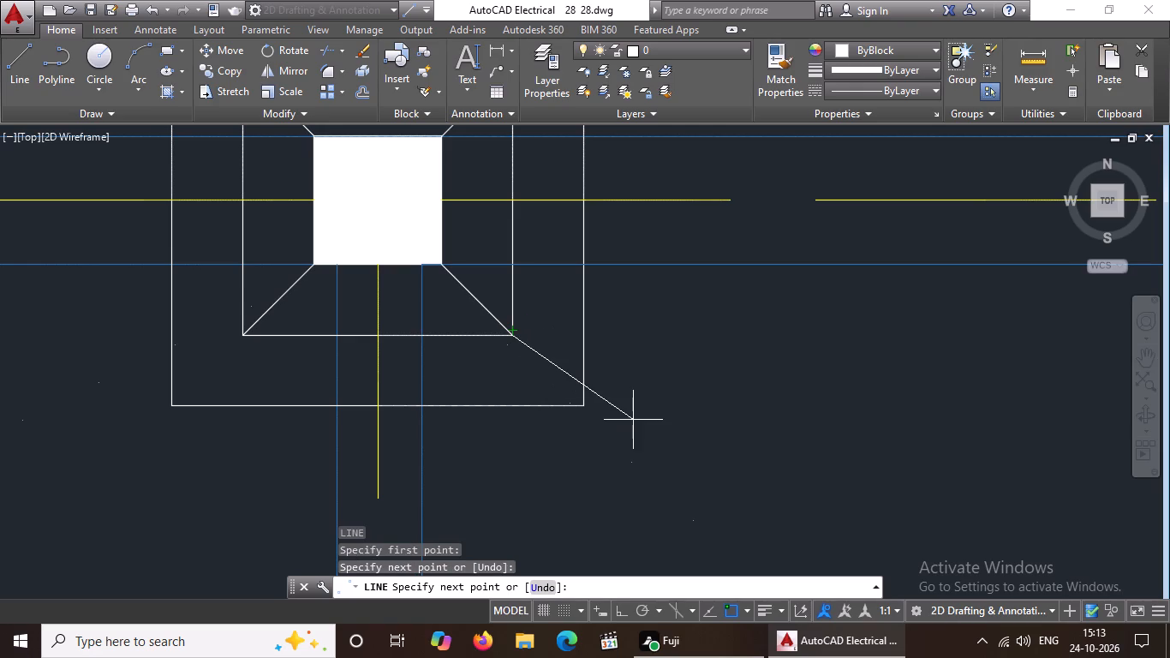
{"action": "key", "text": "ctrl+z"}
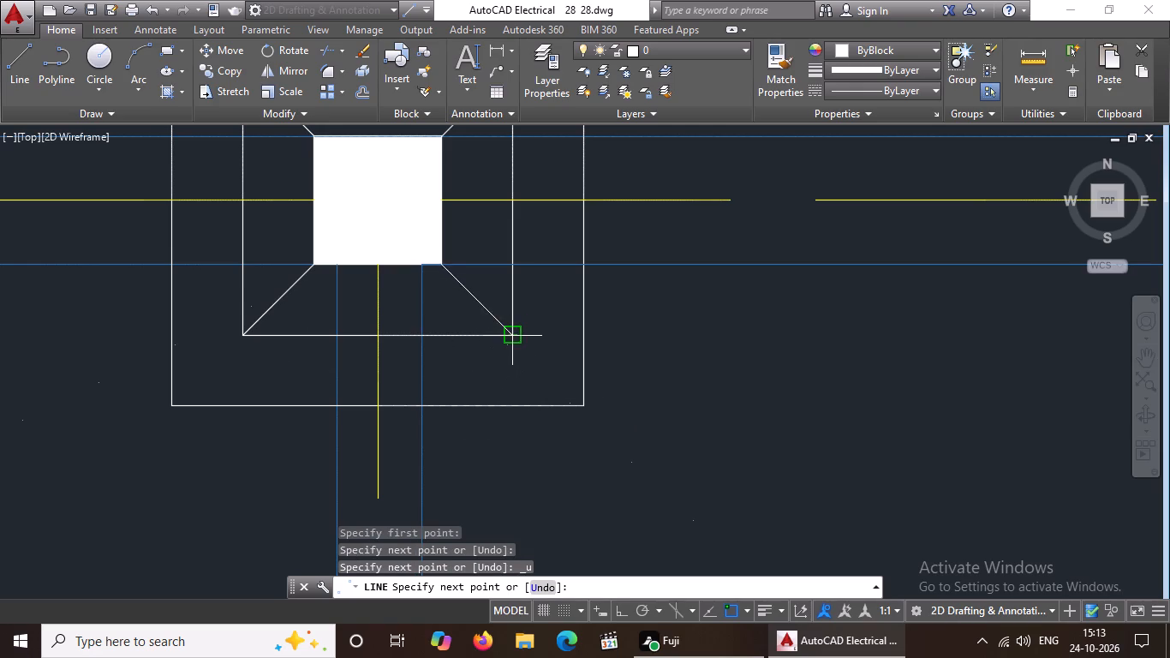
{"action": "left_click", "coordinate": [514, 335]}
{"action": "key", "text": "Return"}
At the top row's east column, draw a diagonal line from the column's northeast corner to the inner outline's northeast corner.
{"action": "scroll", "coordinate": [618, 460], "scroll_direction": "down", "scroll_amount": 4}
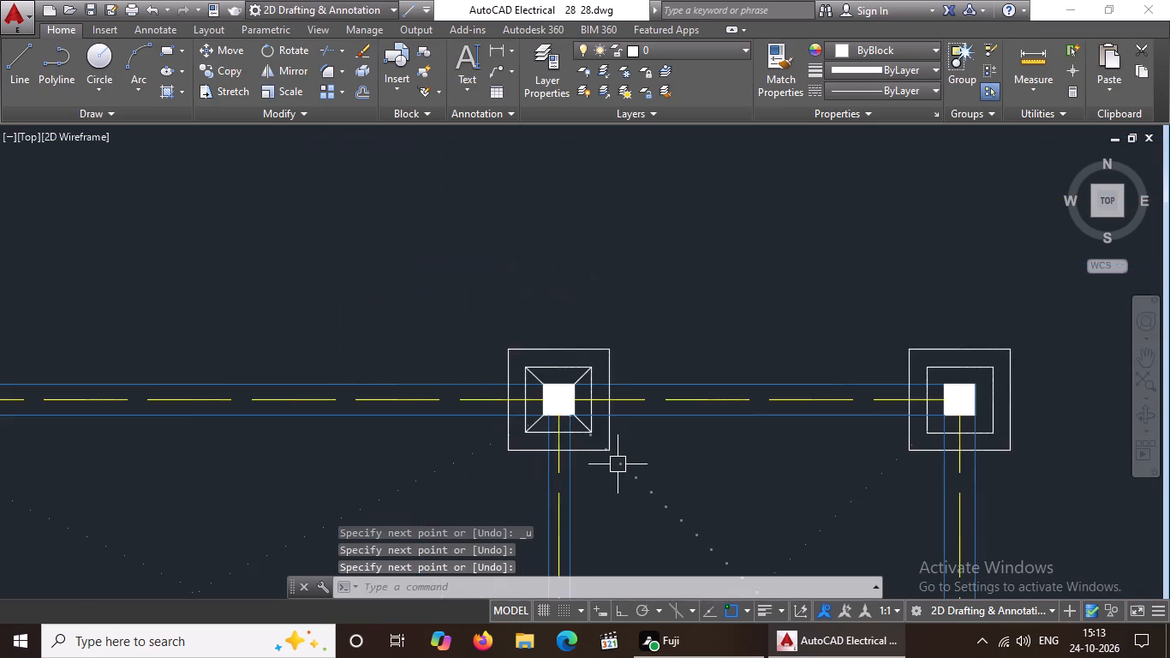
{"action": "scroll", "coordinate": [618, 466], "scroll_direction": "down", "scroll_amount": 4}
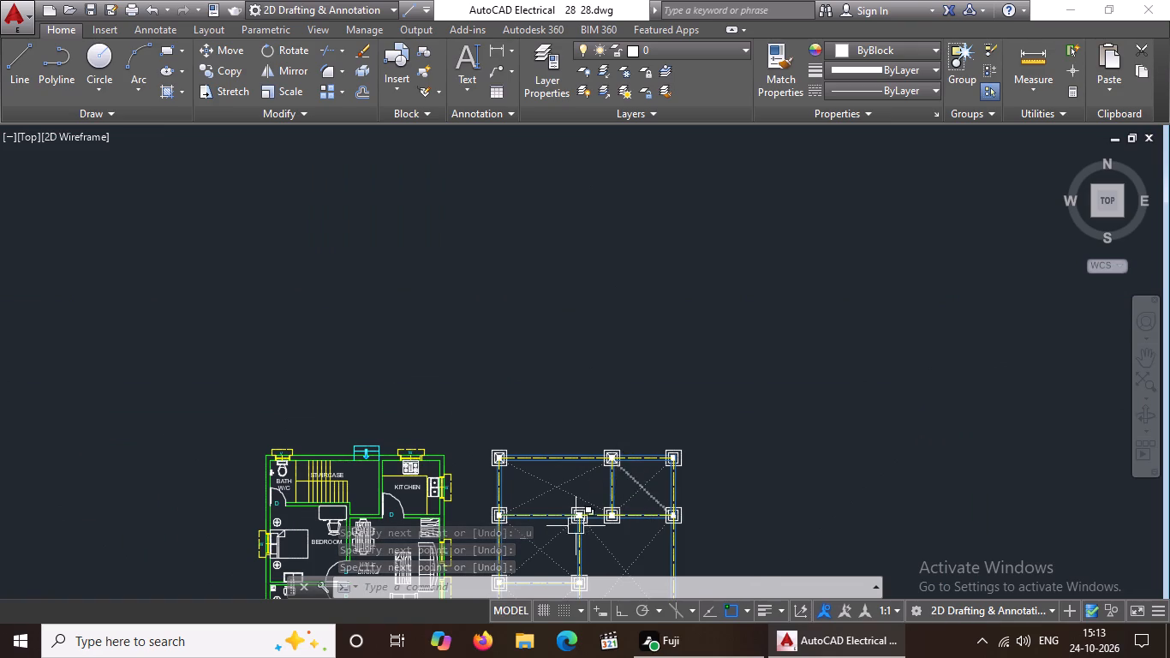
{"action": "scroll", "coordinate": [646, 467], "scroll_direction": "down", "scroll_amount": 1}
{"action": "scroll", "coordinate": [638, 476], "scroll_direction": "up", "scroll_amount": 4}
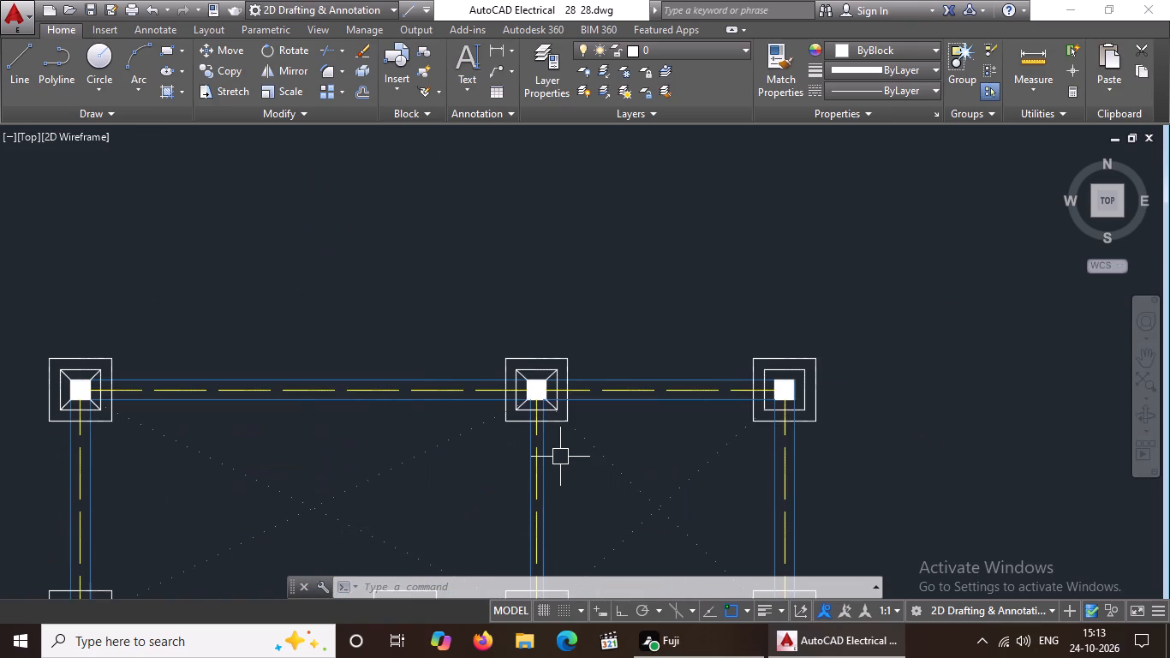
{"action": "scroll", "coordinate": [774, 405], "scroll_direction": "up", "scroll_amount": 2}
{"action": "key", "text": "l"}
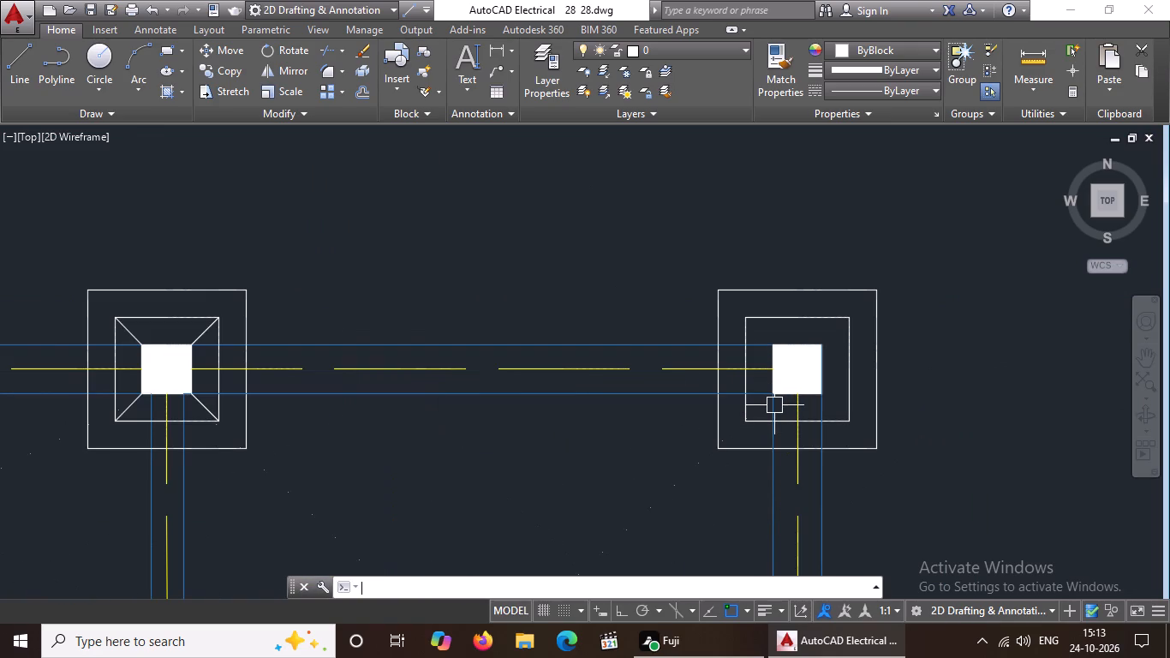
{"action": "key", "text": "Return"}
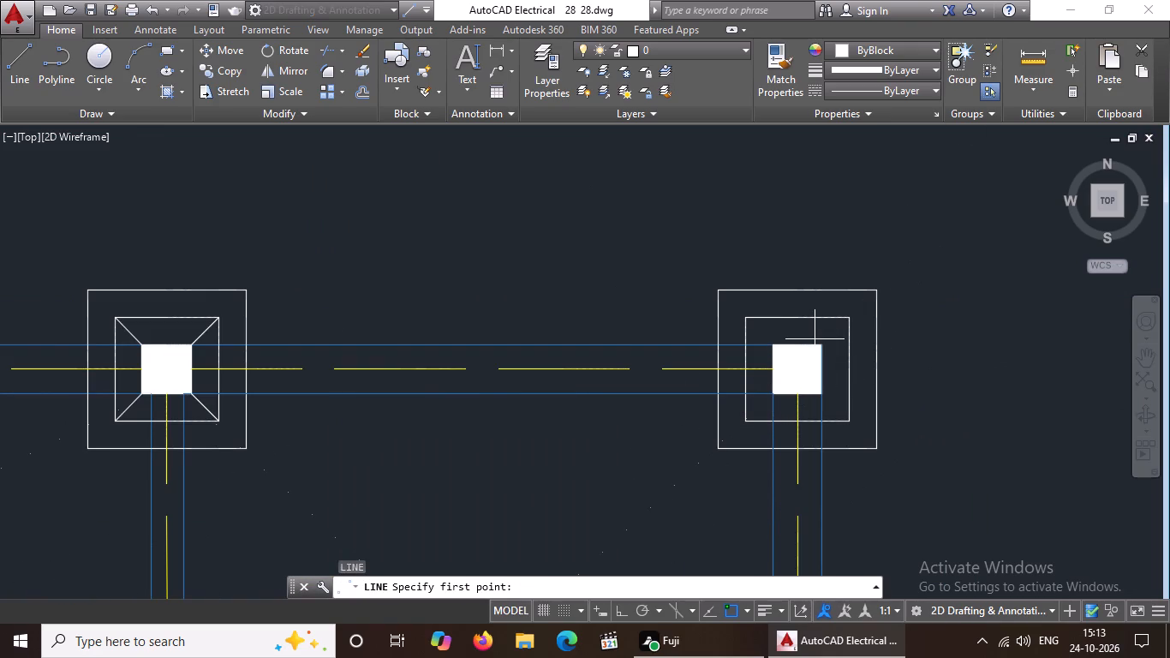
{"action": "left_click", "coordinate": [823, 344]}
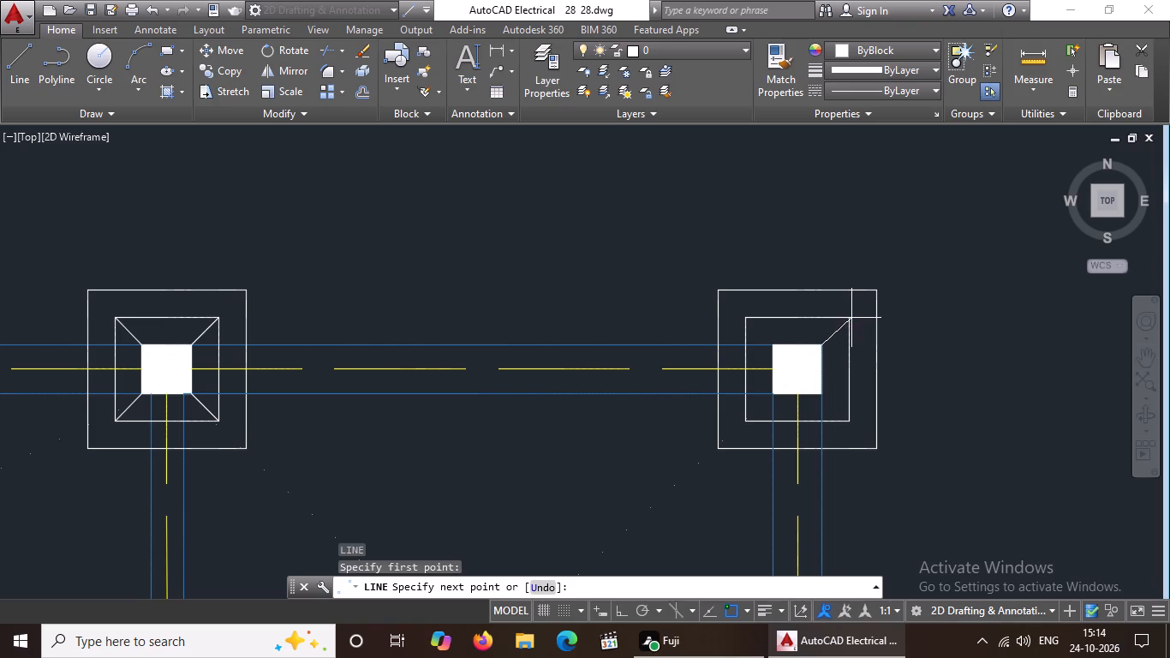
{"action": "left_click_drag", "start_coordinate": [847, 319], "coordinate": [857, 307]}
{"action": "key", "text": "Return"}
Draw a diagonal line from the inner outline's northwest corner to the top row east column's northwest corner.
{"action": "key", "text": "l"}
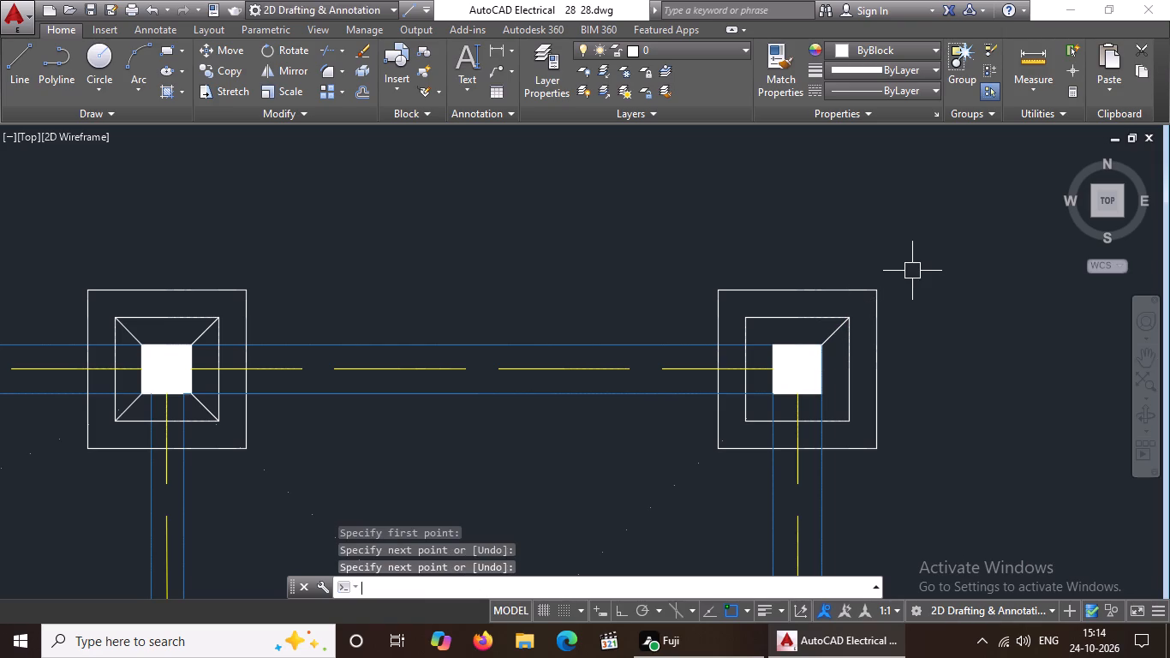
{"action": "key", "text": "Return"}
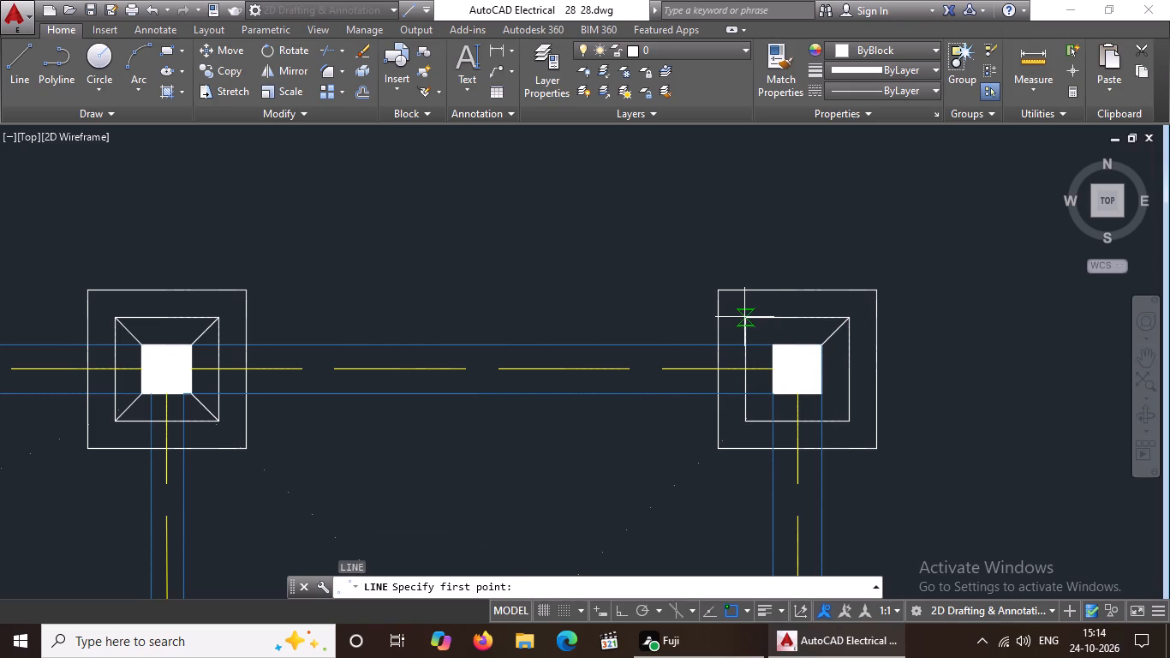
{"action": "left_click", "coordinate": [749, 313]}
{"action": "left_click_drag", "start_coordinate": [775, 344], "coordinate": [801, 343]}
{"action": "key", "text": "Return"}
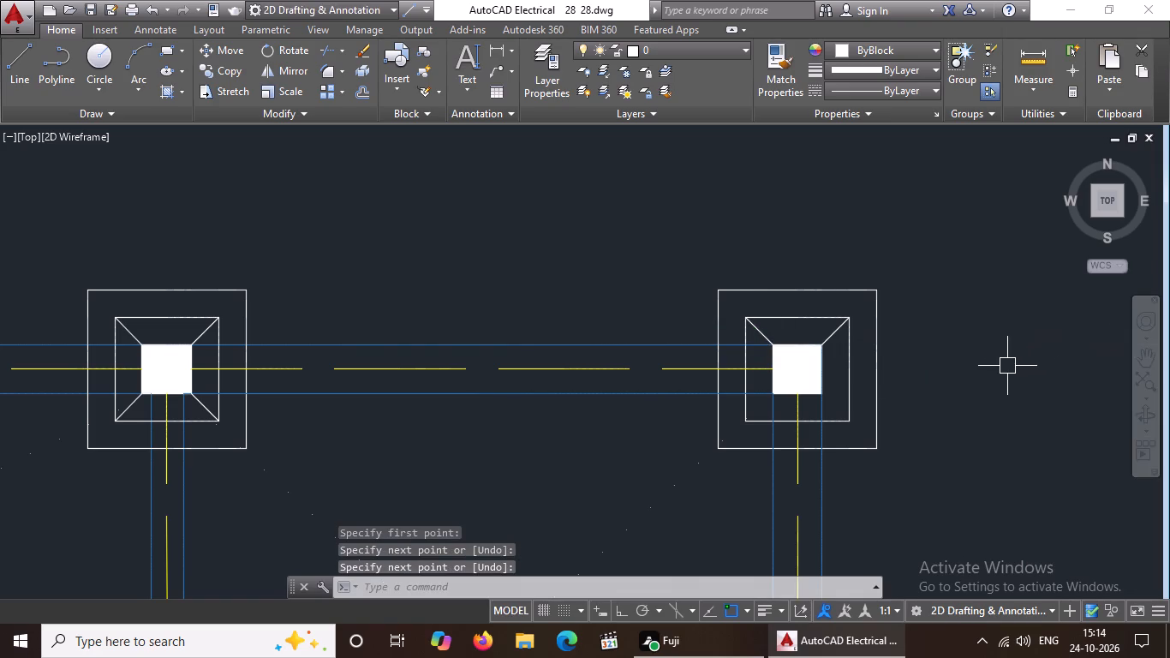
Draw a diagonal line from the inner outline's southwest corner to the top row east column's southwest corner.
{"action": "key", "text": "l"}
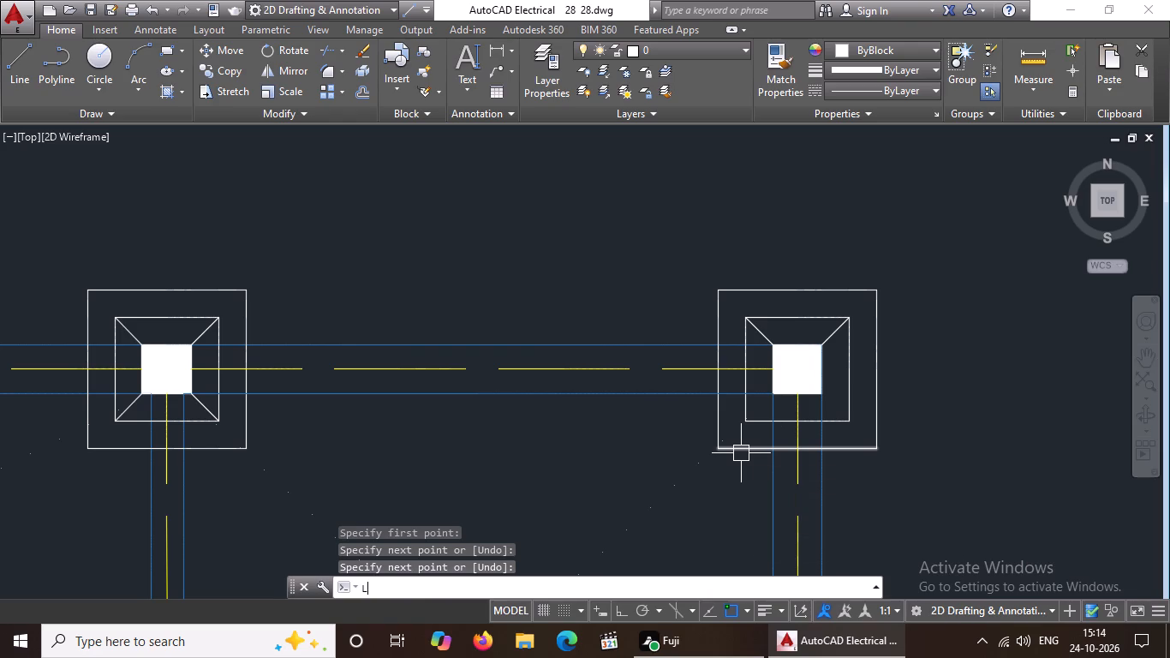
{"action": "key", "text": "Return"}
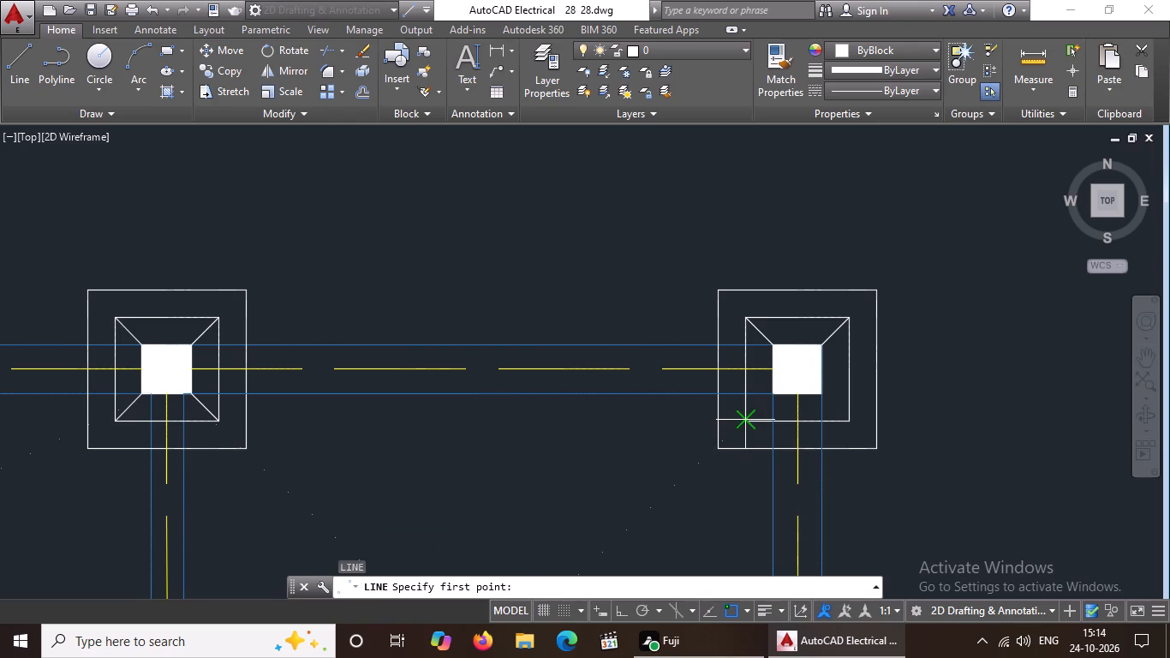
{"action": "left_click", "coordinate": [749, 418]}
{"action": "left_click", "coordinate": [781, 386]}
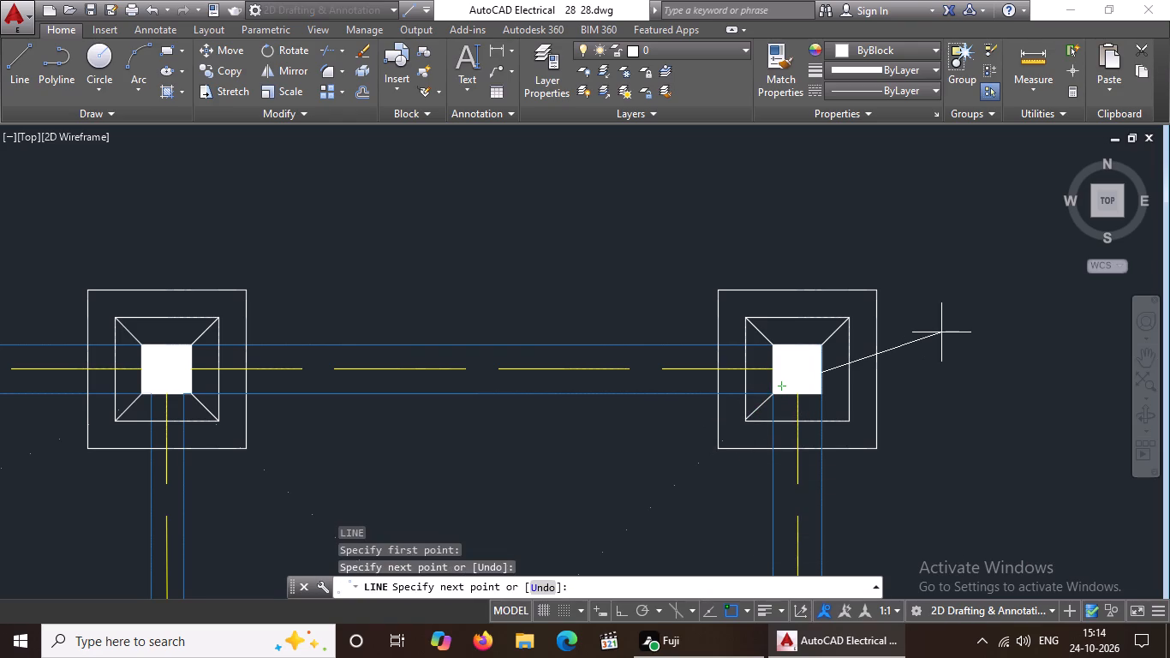
{"action": "key", "text": "Return"}
Draw a diagonal line from the top row east column's southeast corner to the inner outline's southeast corner.
{"action": "key", "text": "l"}
{"action": "key", "text": "Return"}
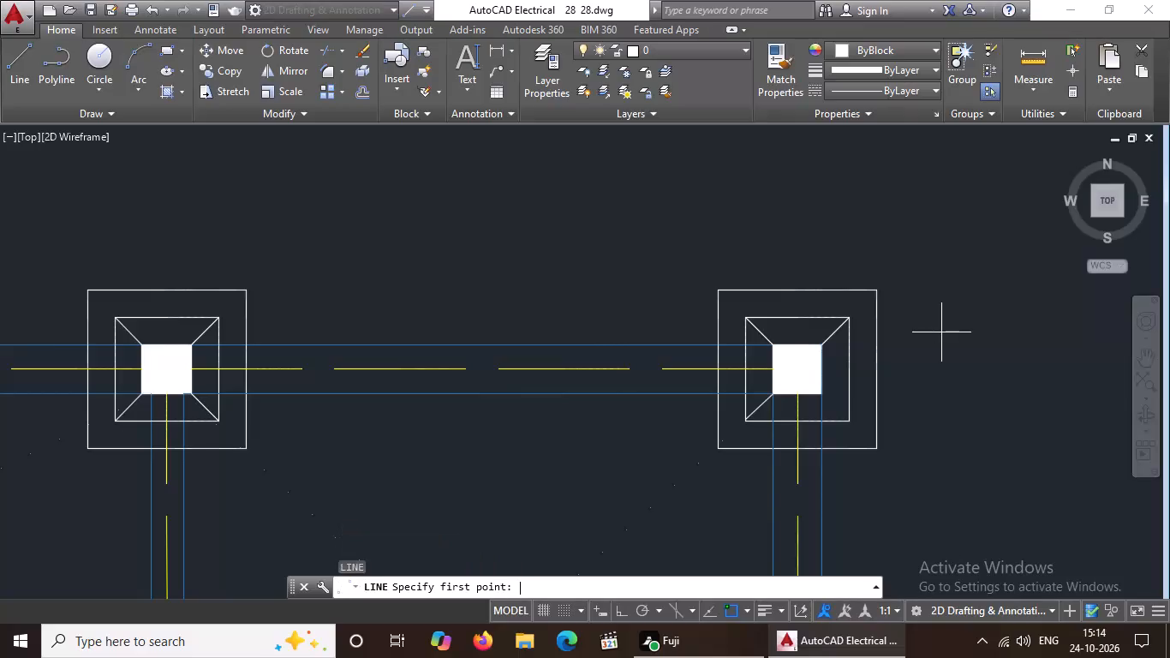
{"action": "left_click", "coordinate": [822, 394]}
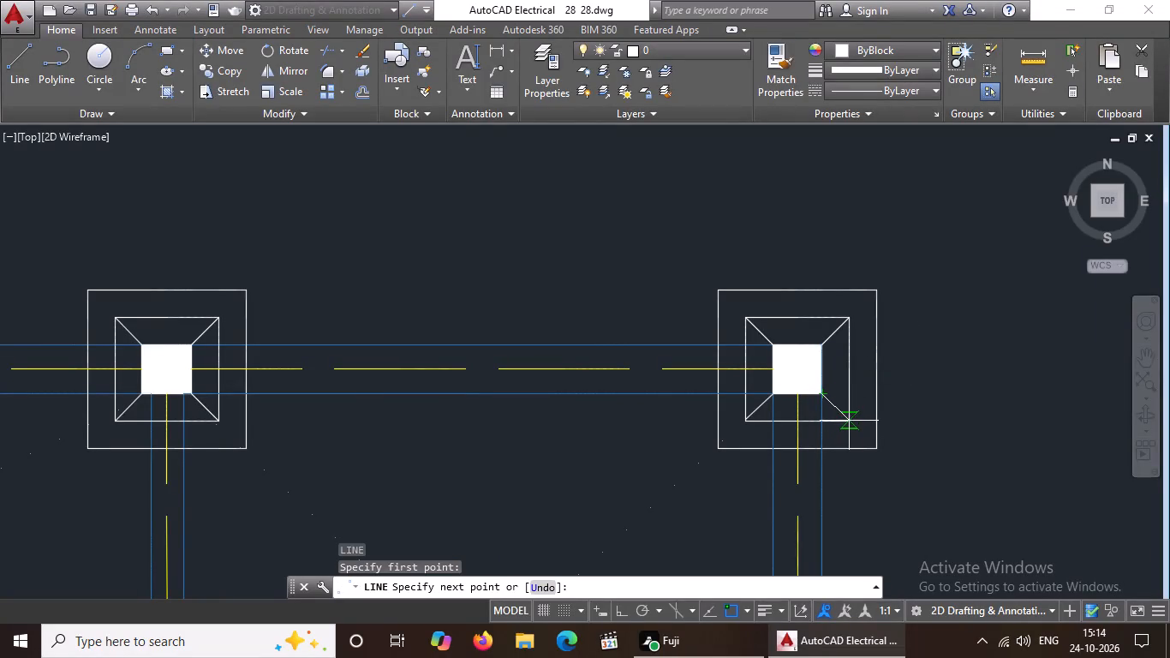
{"action": "left_click_drag", "start_coordinate": [852, 420], "coordinate": [868, 422]}
{"action": "key", "text": "Return"}
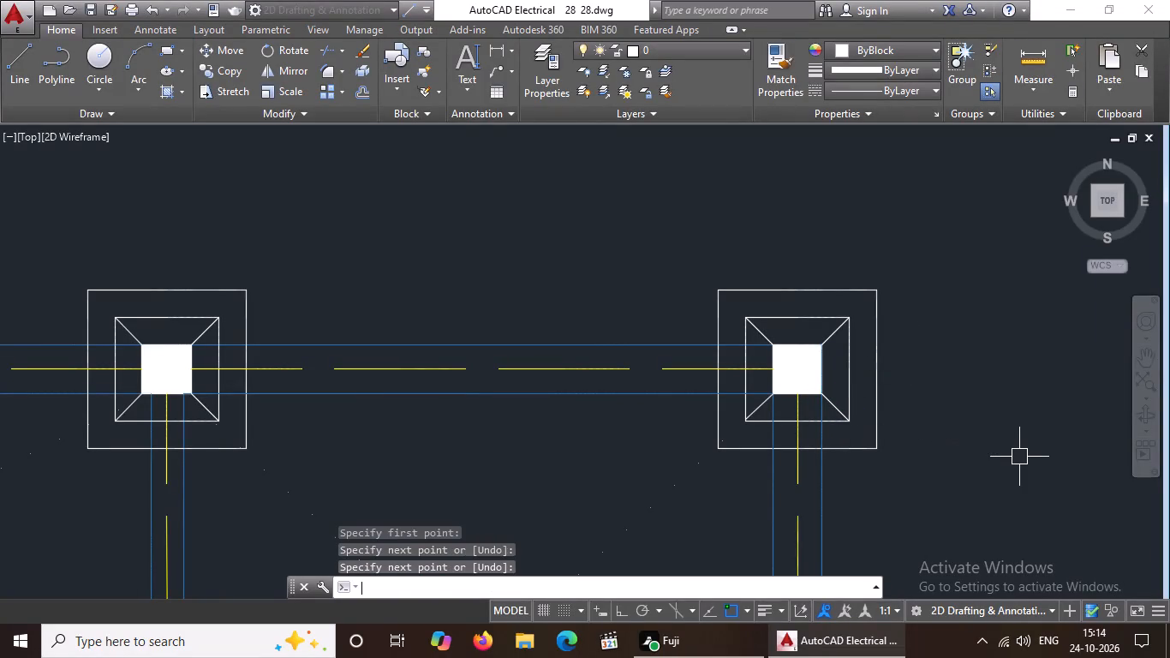
At the second row's west column, draw a diagonal line from the column's northeast corner to the inner outline's northeast corner.
{"action": "scroll", "coordinate": [804, 353], "scroll_direction": "down", "scroll_amount": 3}
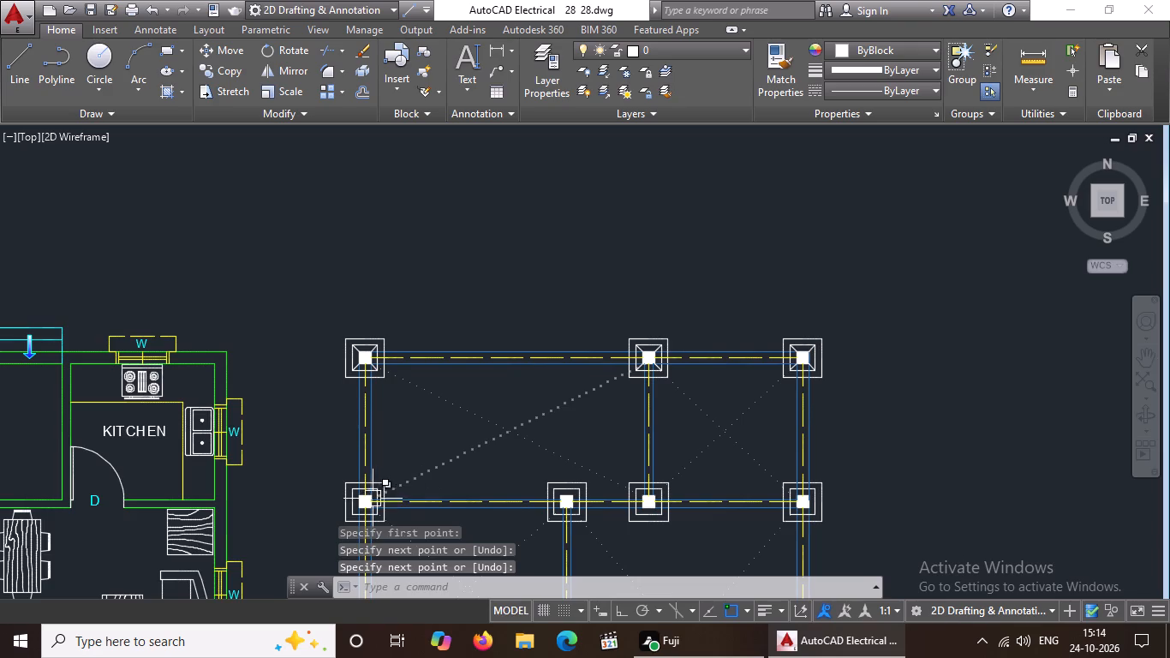
{"action": "scroll", "coordinate": [421, 424], "scroll_direction": "down", "scroll_amount": 2}
{"action": "scroll", "coordinate": [385, 469], "scroll_direction": "up", "scroll_amount": 3}
{"action": "scroll", "coordinate": [451, 402], "scroll_direction": "up", "scroll_amount": 2}
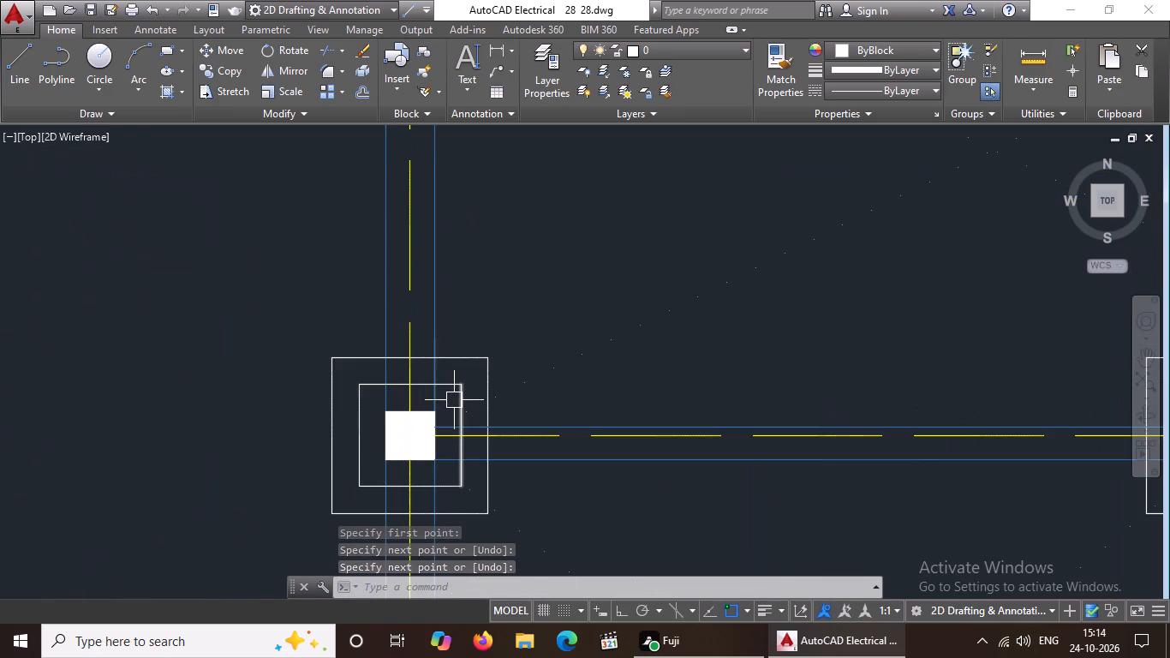
{"action": "key", "text": "l"}
{"action": "key", "text": "Return"}
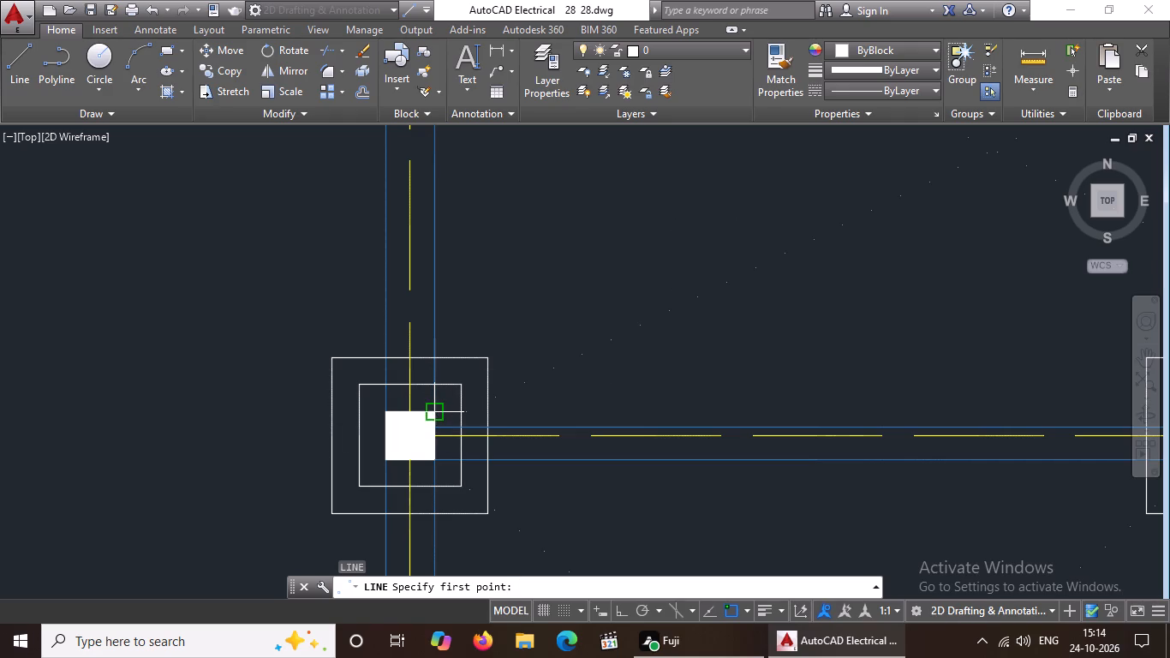
{"action": "left_click", "coordinate": [434, 412]}
{"action": "left_click_drag", "start_coordinate": [461, 386], "coordinate": [491, 366]}
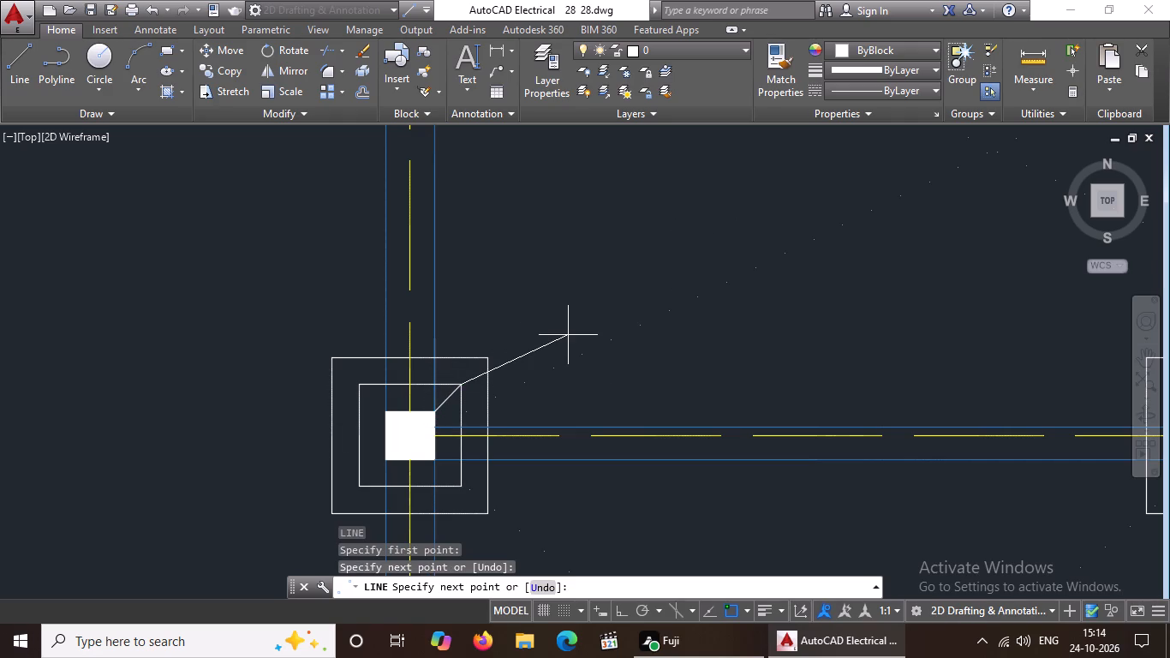
{"action": "key", "text": "Return"}
Draw a diagonal line from the inner outline's northwest corner to the second row west column's northwest corner.
{"action": "key", "text": "l"}
{"action": "key", "text": "Return"}
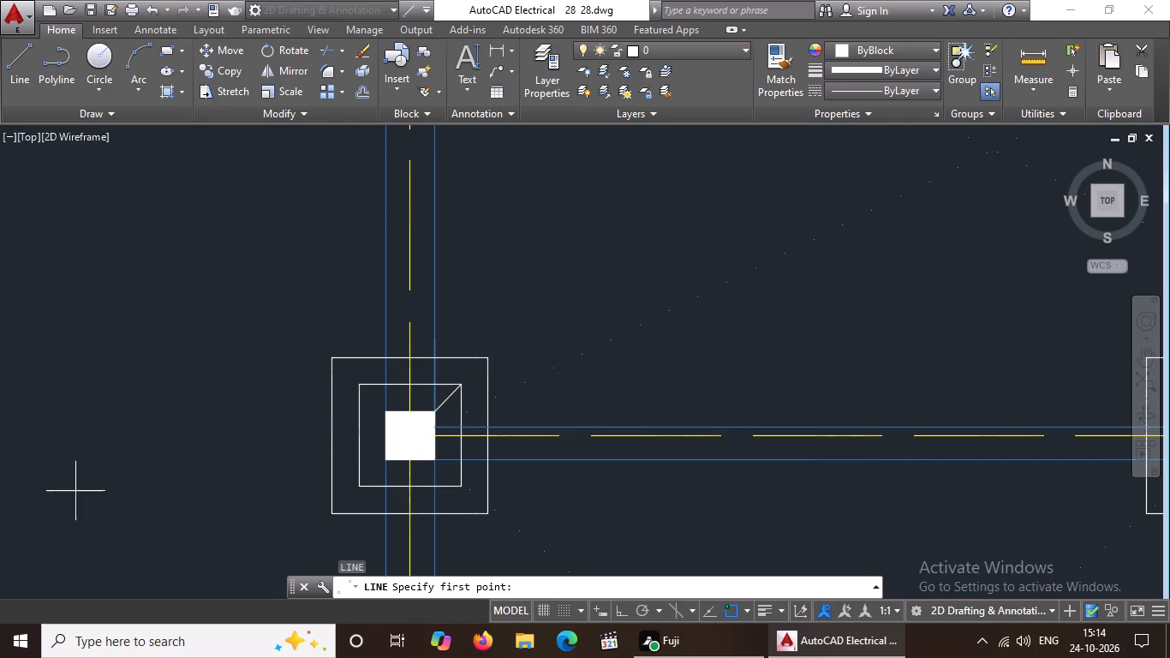
{"action": "left_click", "coordinate": [357, 386]}
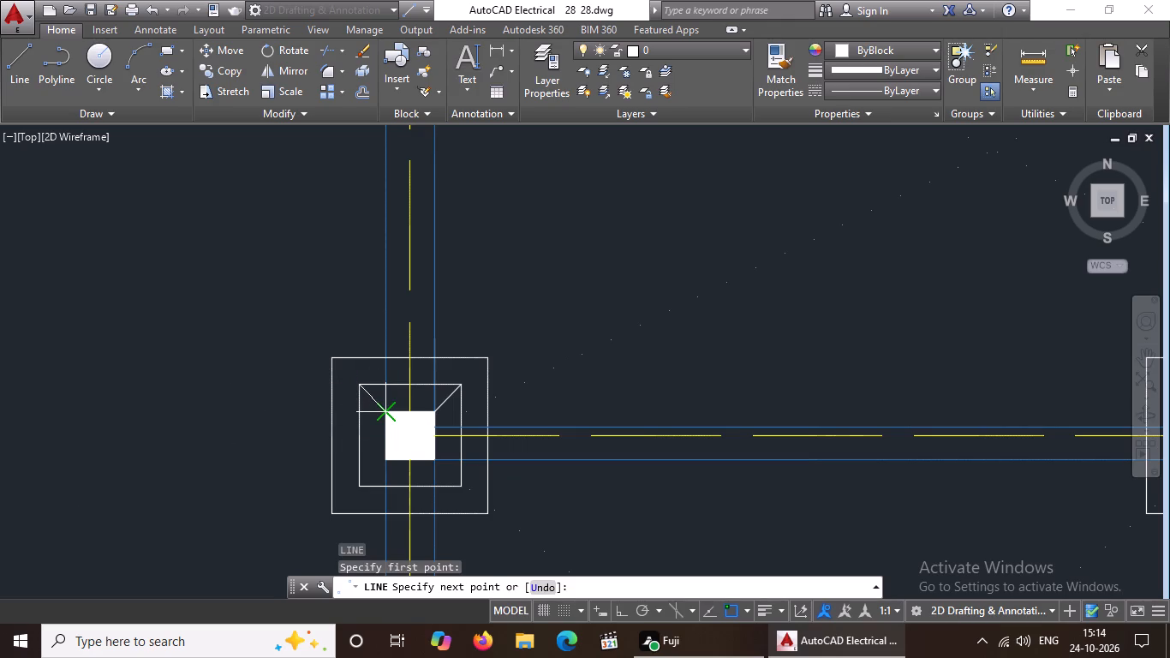
{"action": "left_click", "coordinate": [385, 412]}
{"action": "key", "text": "Return"}
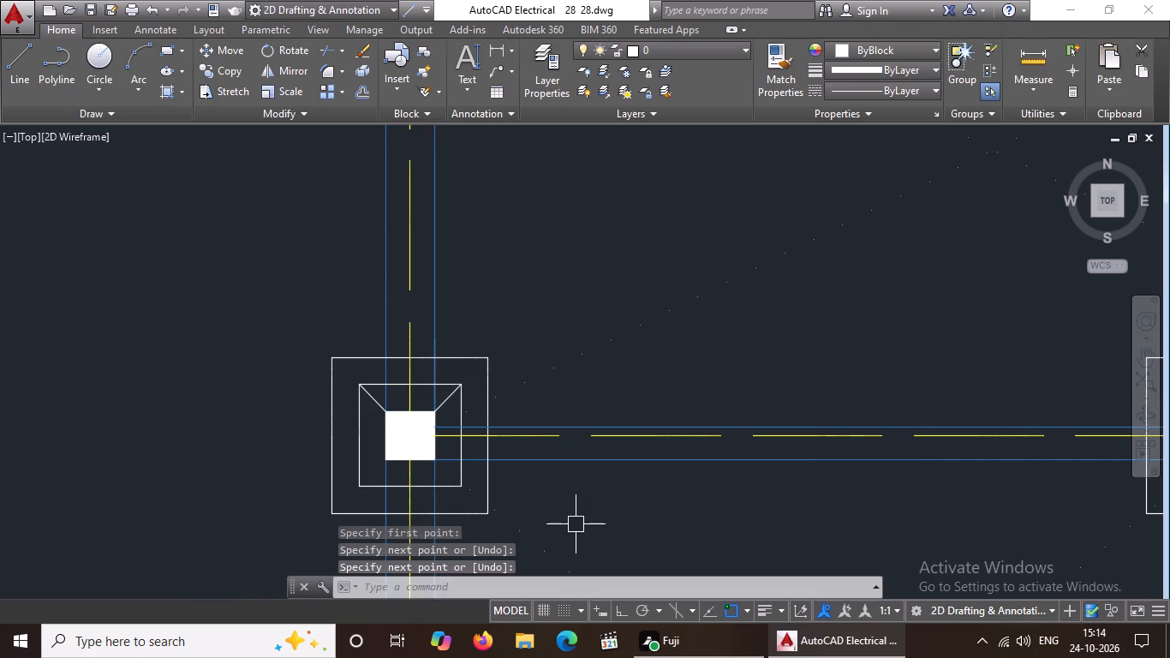
Draw a diagonal line from the inner outline's southwest corner to the second row west column's southwest corner.
{"action": "key", "text": "l"}
{"action": "key", "text": "Return"}
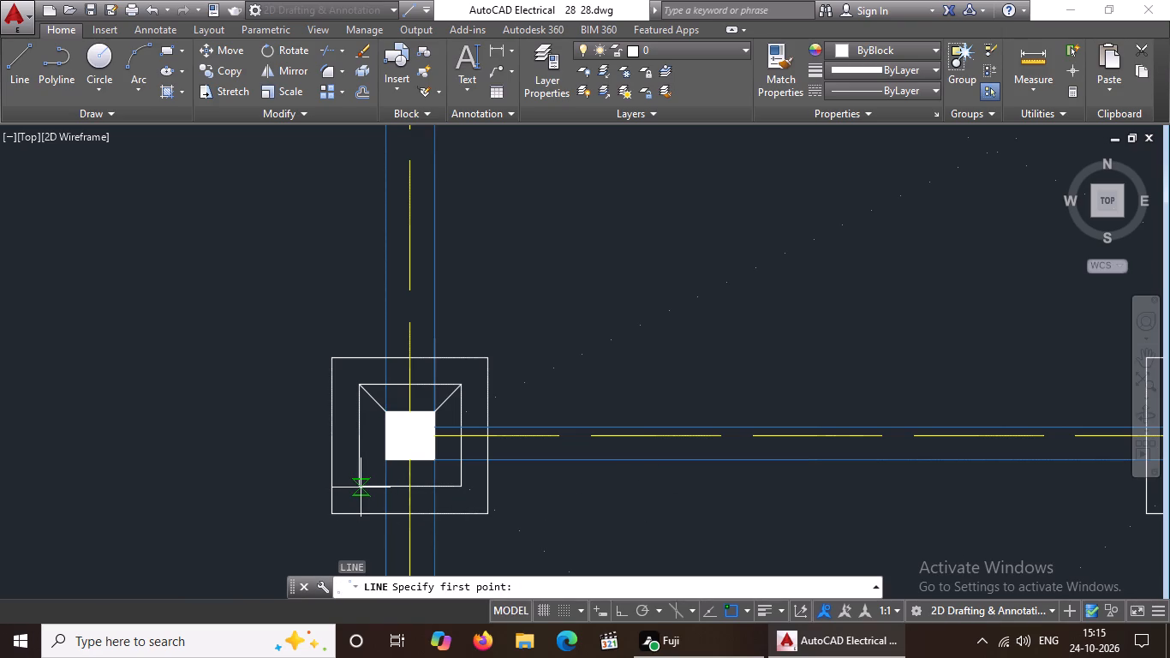
{"action": "left_click", "coordinate": [359, 485]}
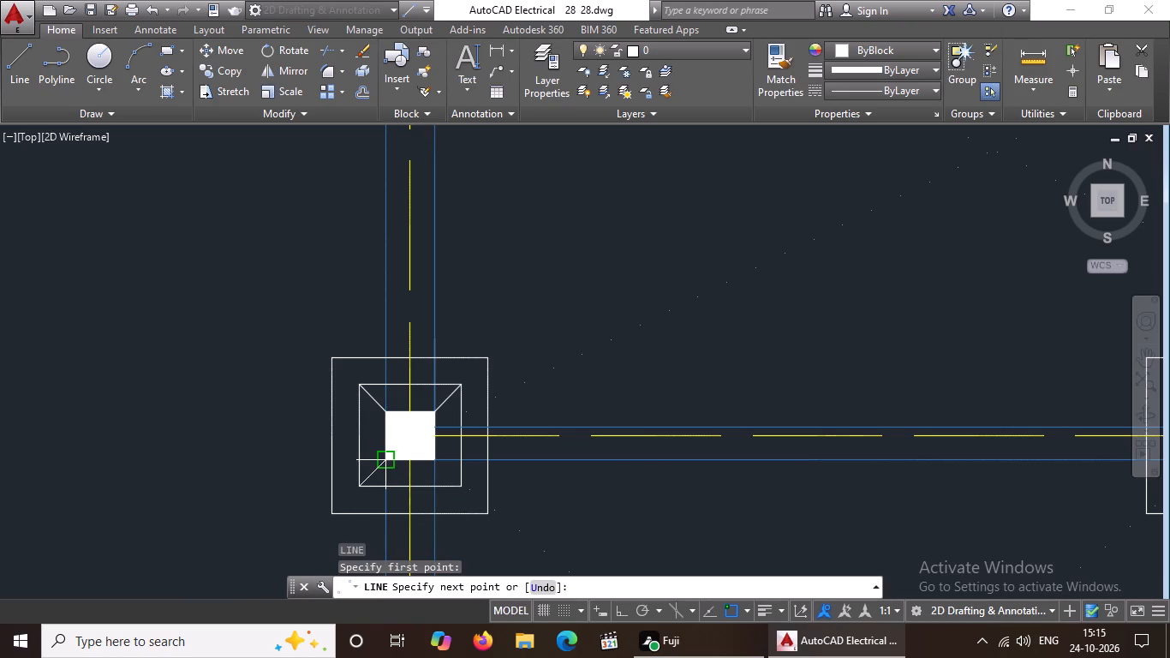
{"action": "left_click_drag", "start_coordinate": [385, 460], "coordinate": [414, 450]}
{"action": "key", "text": "Return"}
Draw a diagonal line from the second row west column's southeast corner to the inner outline's southeast corner.
{"action": "key", "text": "l"}
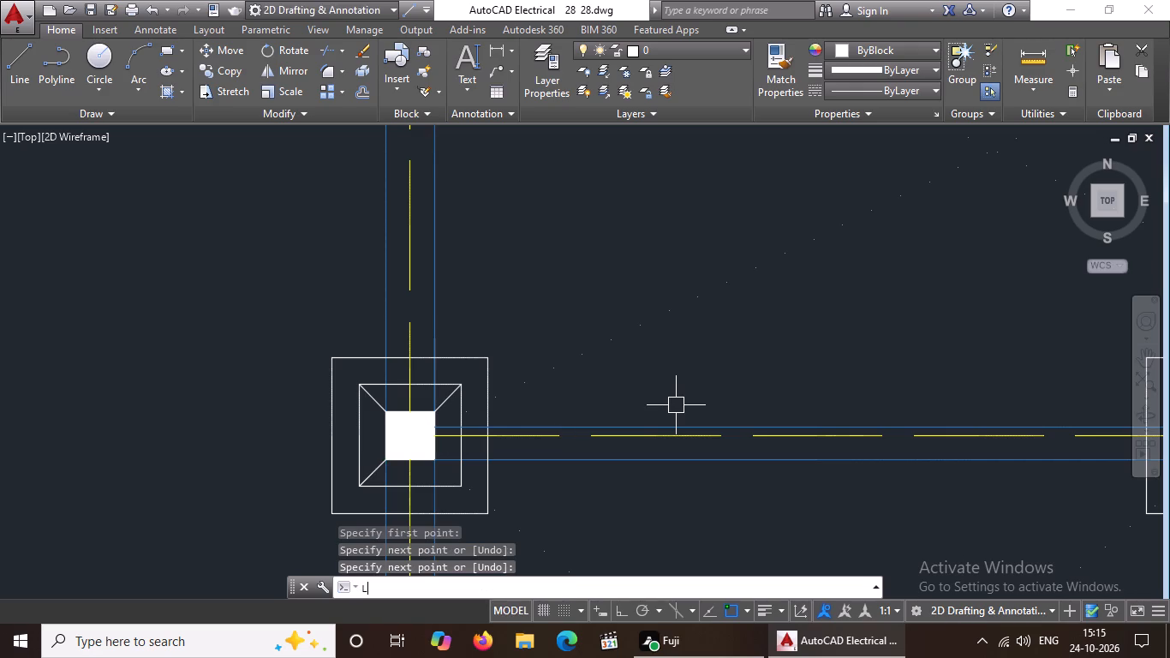
{"action": "key", "text": "Return"}
{"action": "scroll", "coordinate": [440, 454], "scroll_direction": "up", "scroll_amount": 2}
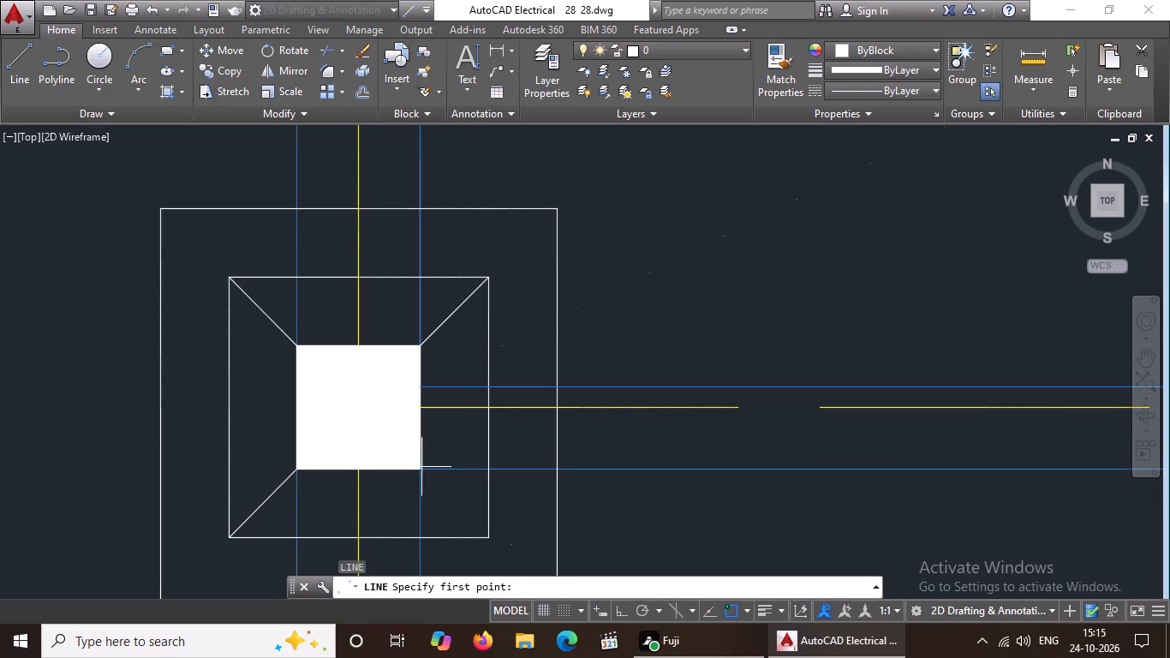
{"action": "left_click_drag", "start_coordinate": [420, 470], "coordinate": [429, 472]}
{"action": "scroll", "coordinate": [473, 503], "scroll_direction": "down", "scroll_amount": 2}
{"action": "scroll", "coordinate": [473, 505], "scroll_direction": "up", "scroll_amount": 3}
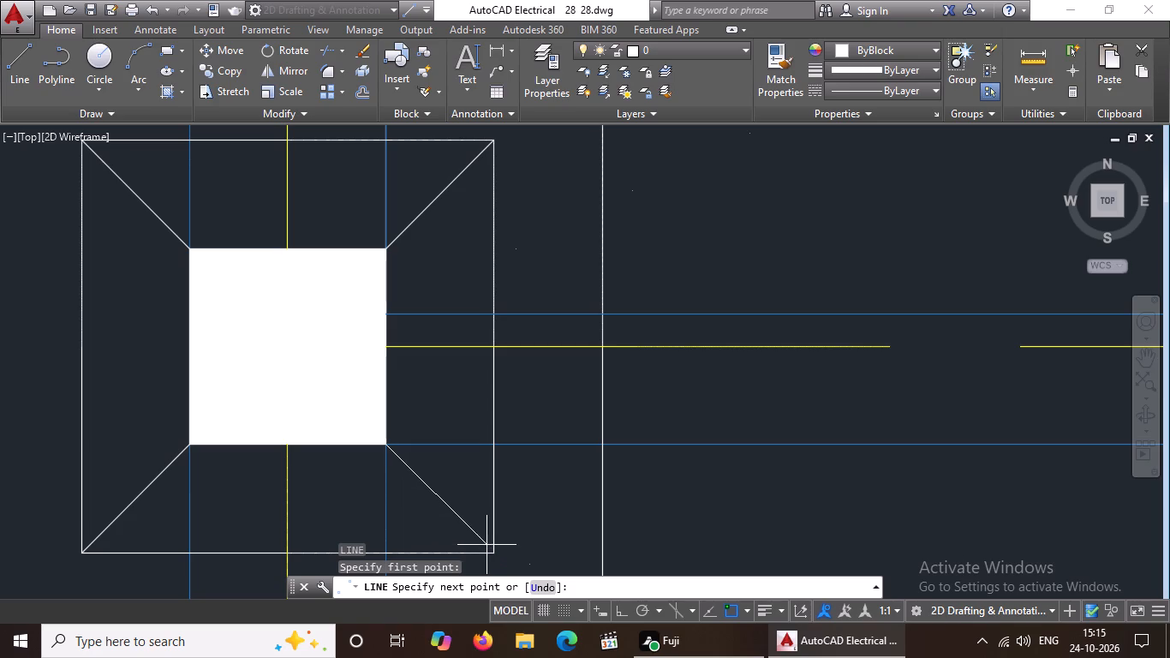
{"action": "left_click", "coordinate": [492, 553]}
{"action": "scroll", "coordinate": [522, 564], "scroll_direction": "down", "scroll_amount": 3}
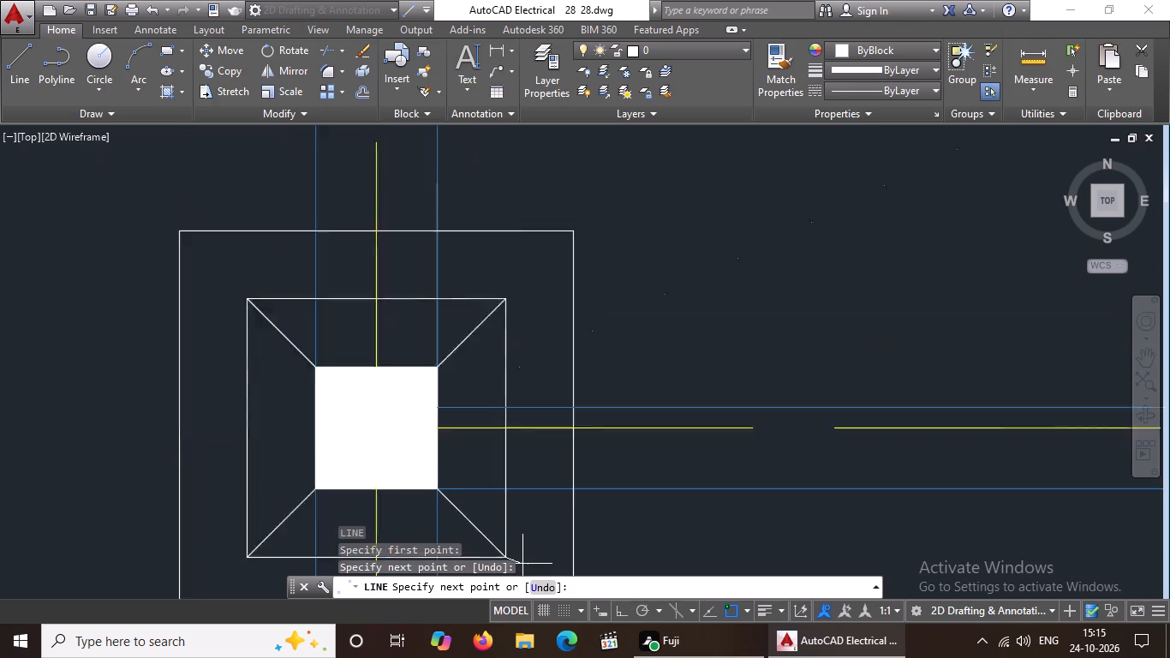
{"action": "scroll", "coordinate": [599, 545], "scroll_direction": "down", "scroll_amount": 4}
{"action": "key", "text": "Return"}
At the second row's second column from the west, draw a diagonal line from the column's northeast corner to the inner outline's northeast corner.
{"action": "key", "text": "l"}
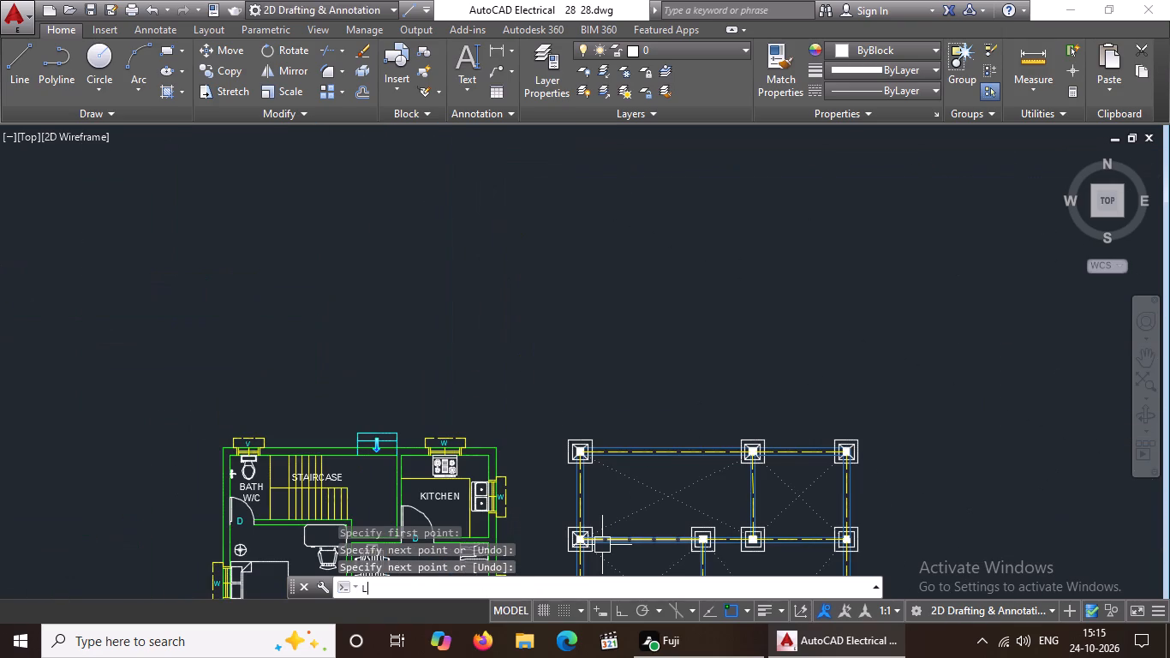
{"action": "key", "text": "Return"}
{"action": "scroll", "coordinate": [679, 434], "scroll_direction": "down", "scroll_amount": 2}
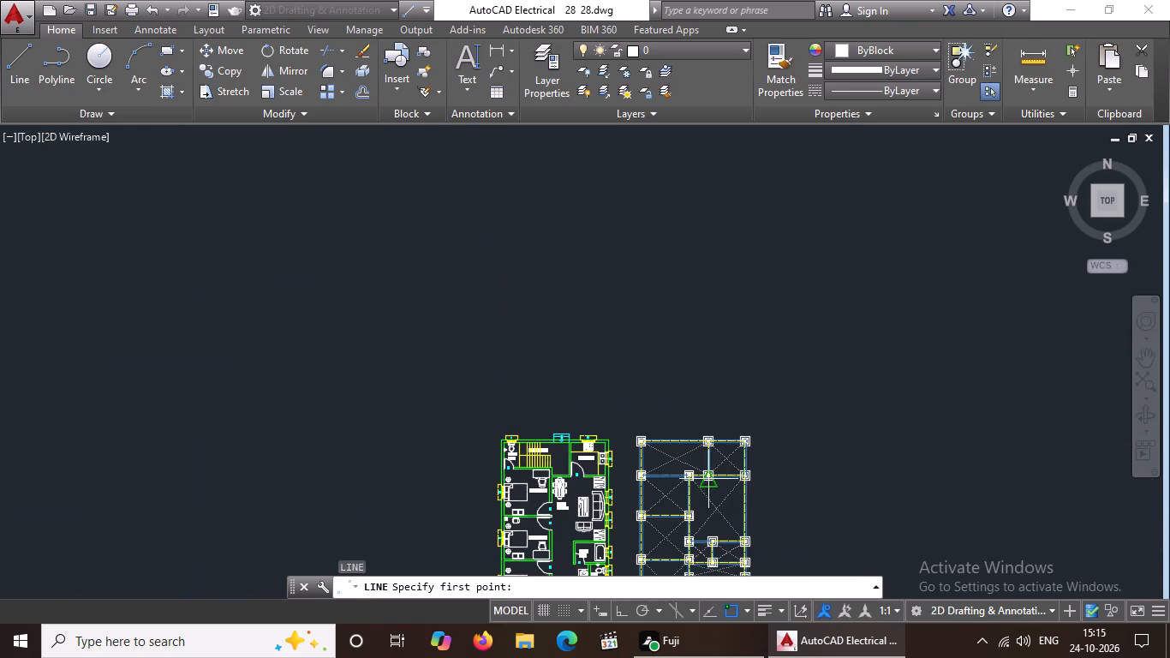
{"action": "scroll", "coordinate": [707, 473], "scroll_direction": "up", "scroll_amount": 5}
{"action": "scroll", "coordinate": [591, 503], "scroll_direction": "up", "scroll_amount": 2}
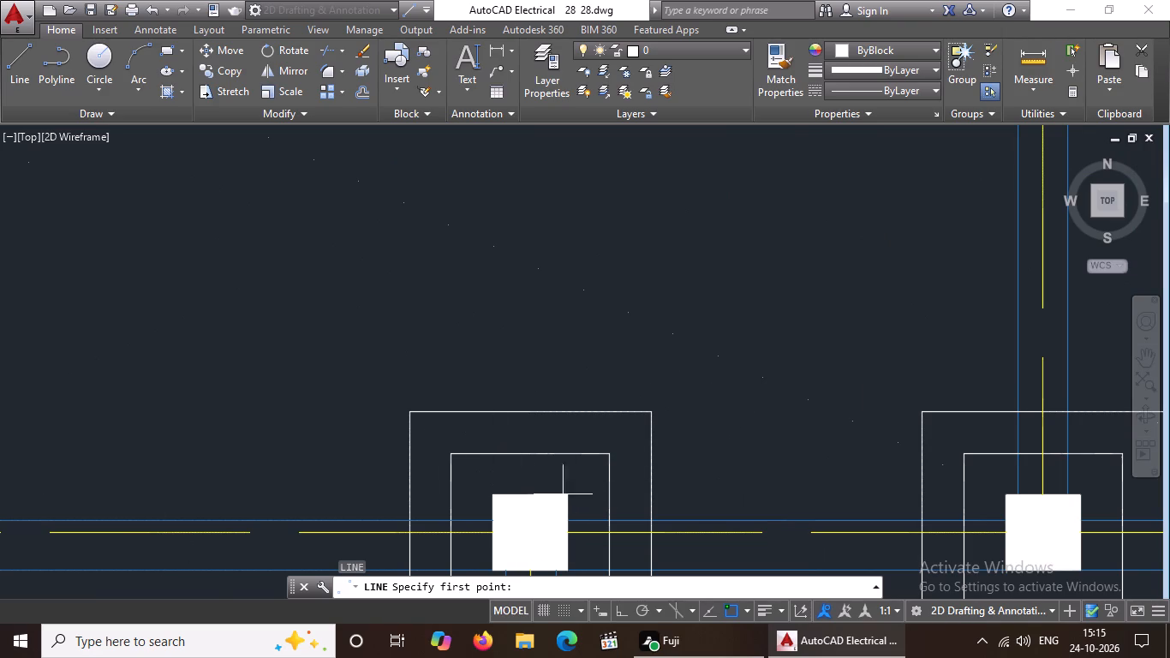
{"action": "left_click_drag", "start_coordinate": [564, 497], "coordinate": [572, 489]}
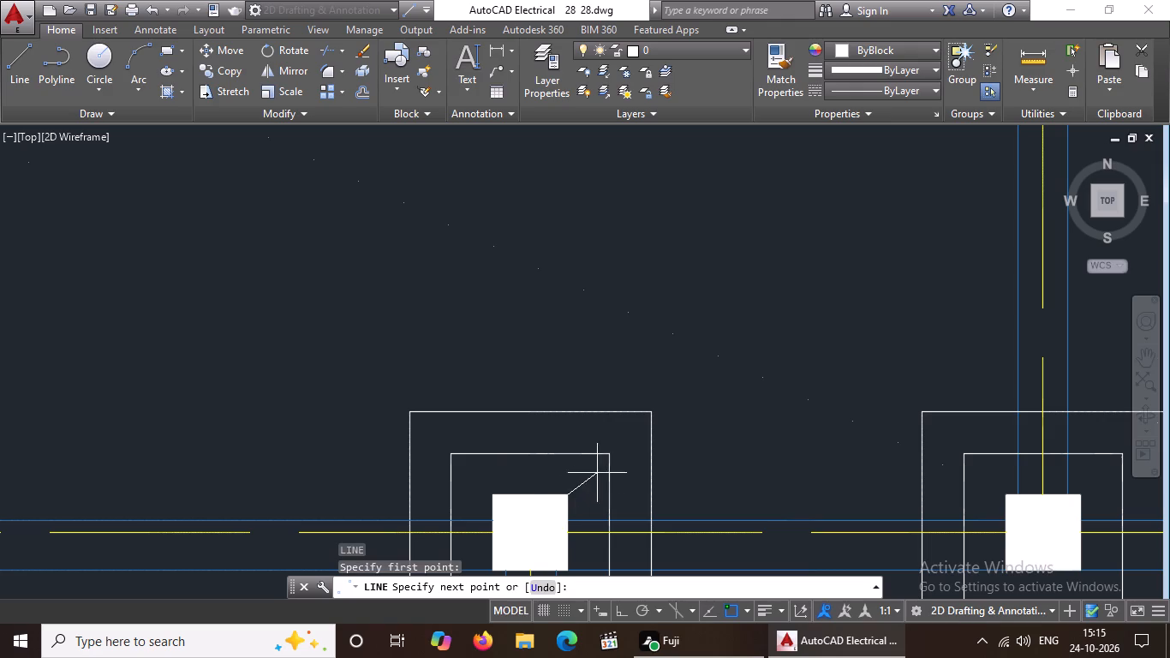
{"action": "left_click_drag", "start_coordinate": [609, 454], "coordinate": [635, 441]}
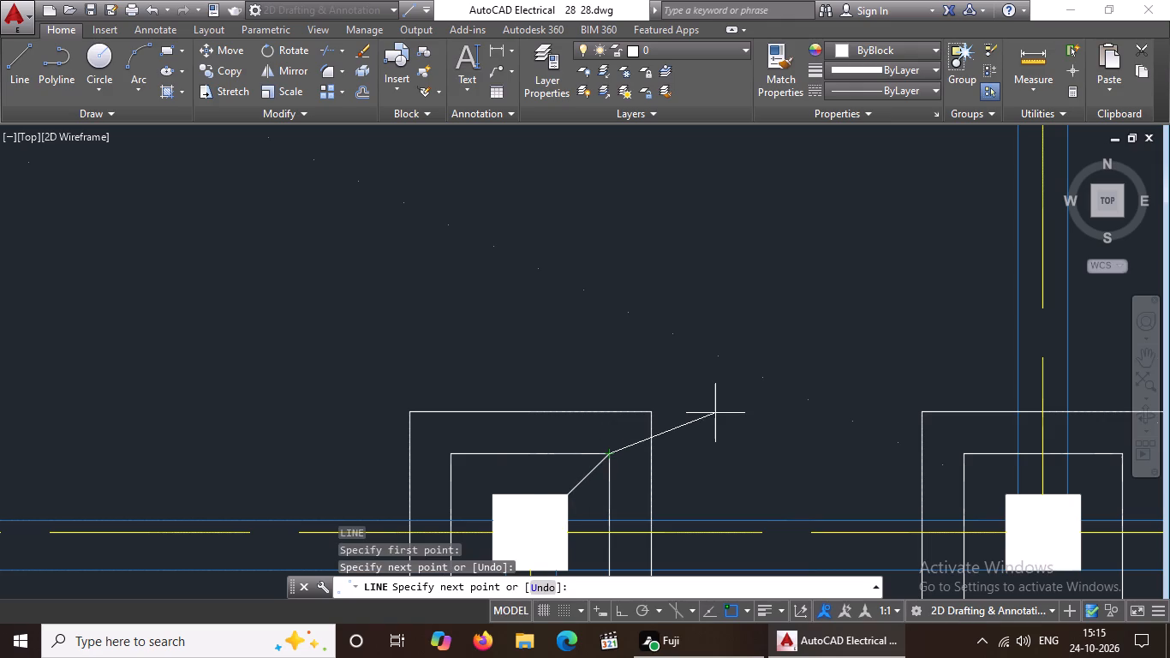
{"action": "key", "text": "Return"}
Draw a diagonal line from the inner outline's northwest corner to the northwest corner of the second row's second column from the west.
{"action": "key", "text": "l"}
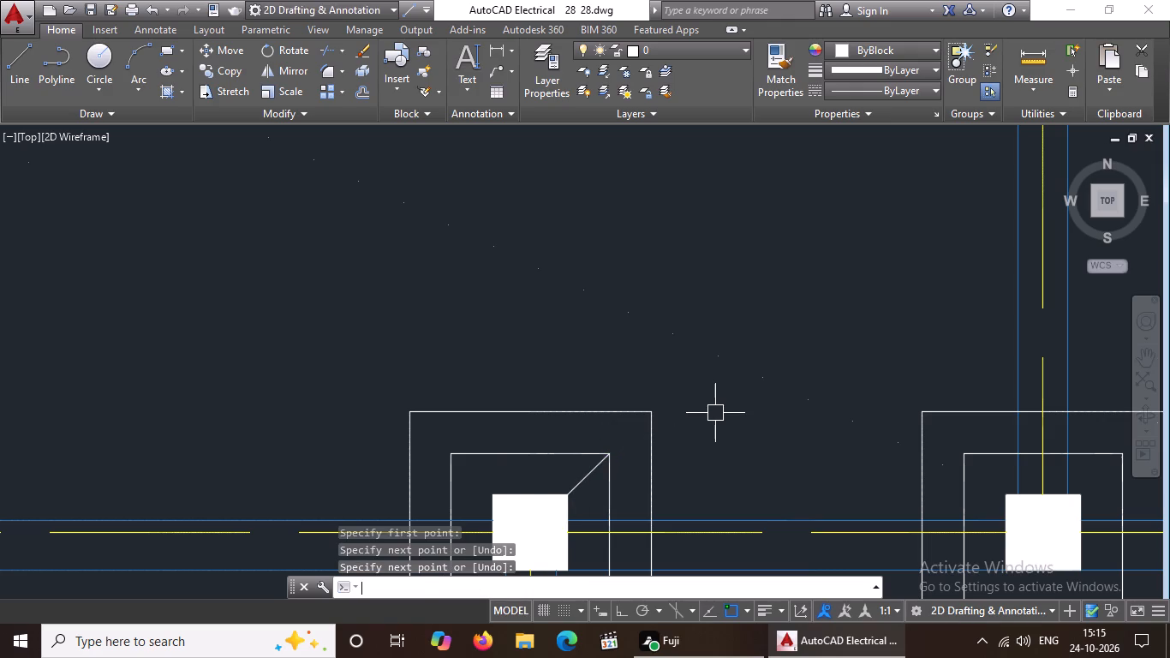
{"action": "key", "text": "Return"}
{"action": "scroll", "coordinate": [401, 284], "scroll_direction": "down", "scroll_amount": 4}
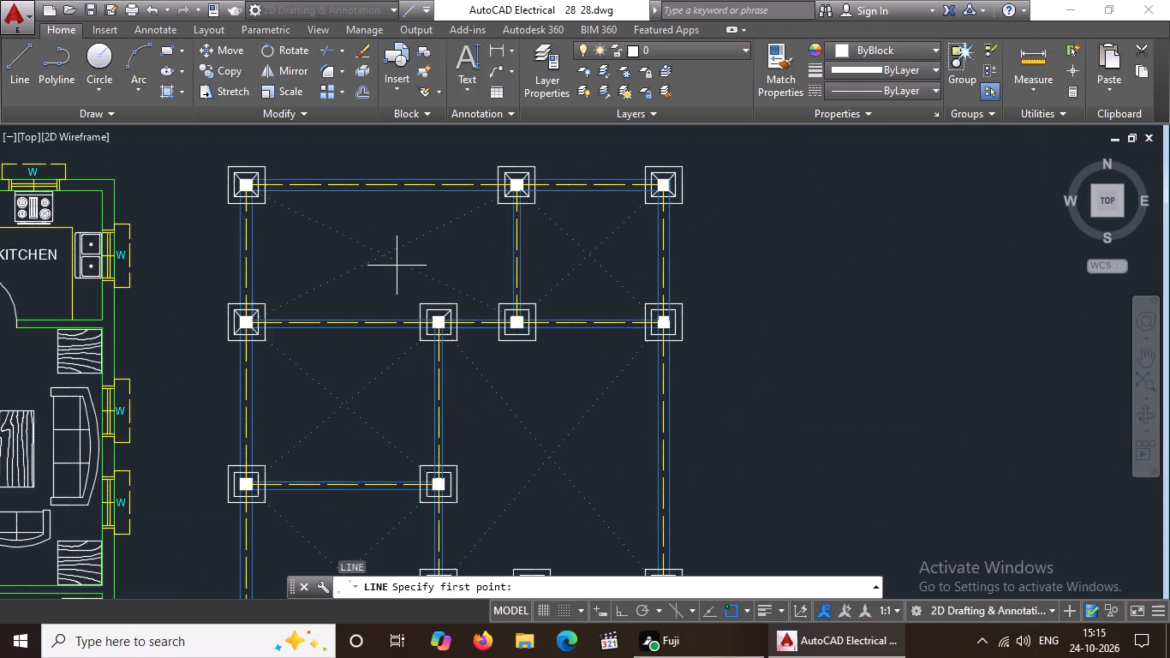
{"action": "scroll", "coordinate": [398, 266], "scroll_direction": "up", "scroll_amount": 2}
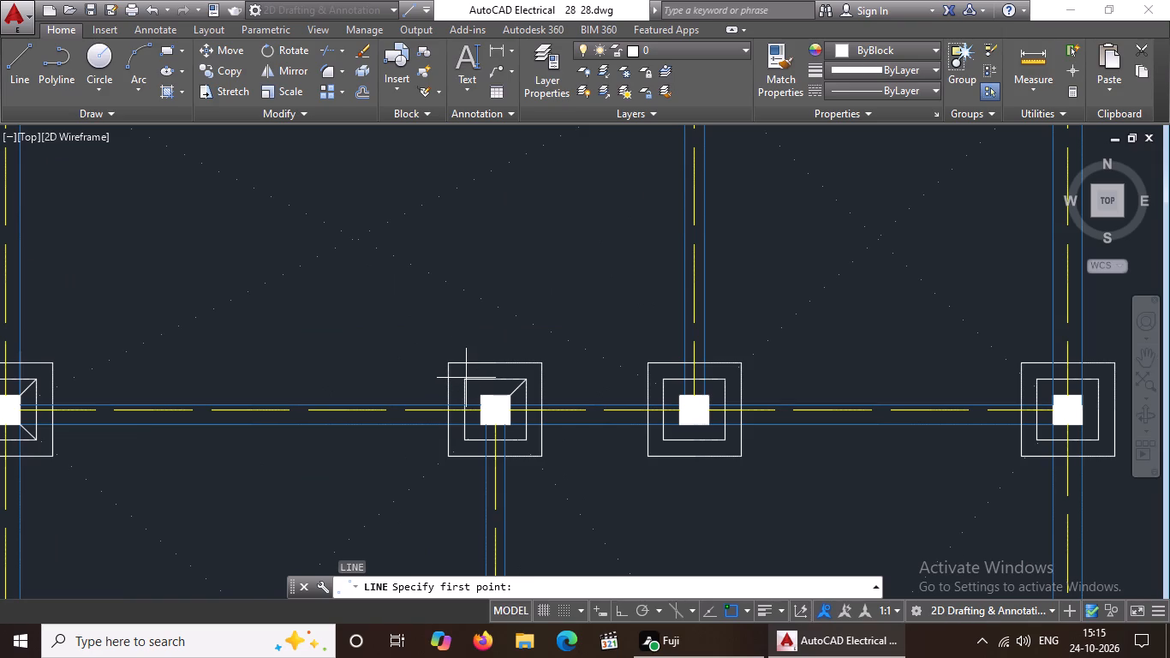
{"action": "left_click", "coordinate": [463, 380]}
{"action": "scroll", "coordinate": [478, 397], "scroll_direction": "up", "scroll_amount": 2}
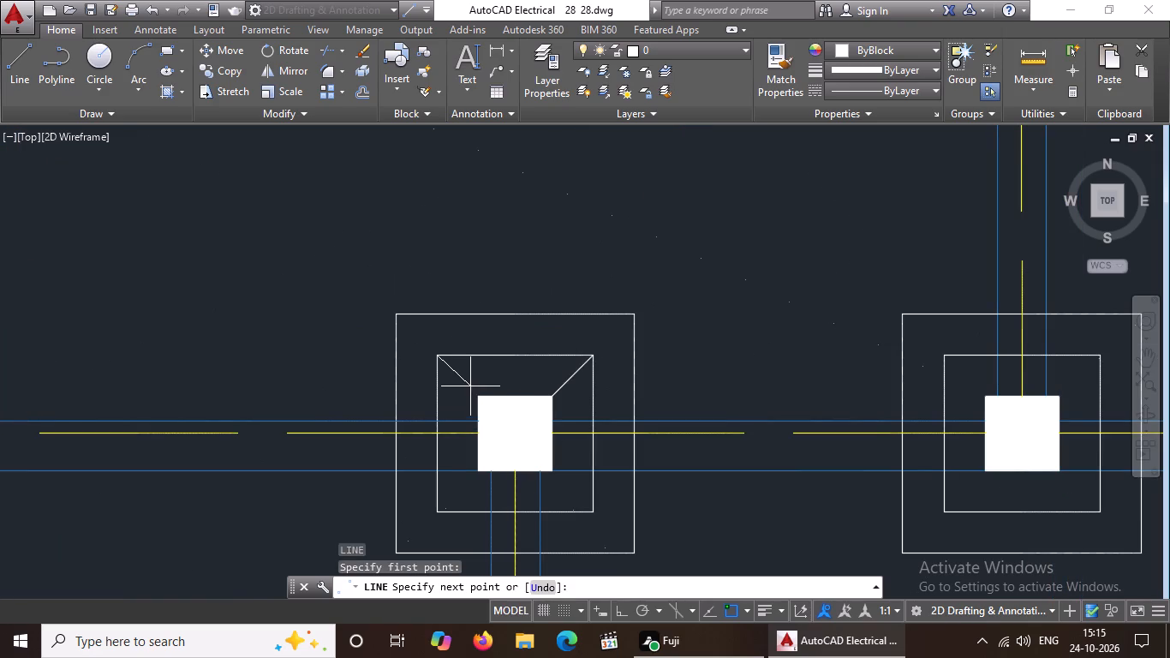
{"action": "left_click", "coordinate": [478, 397]}
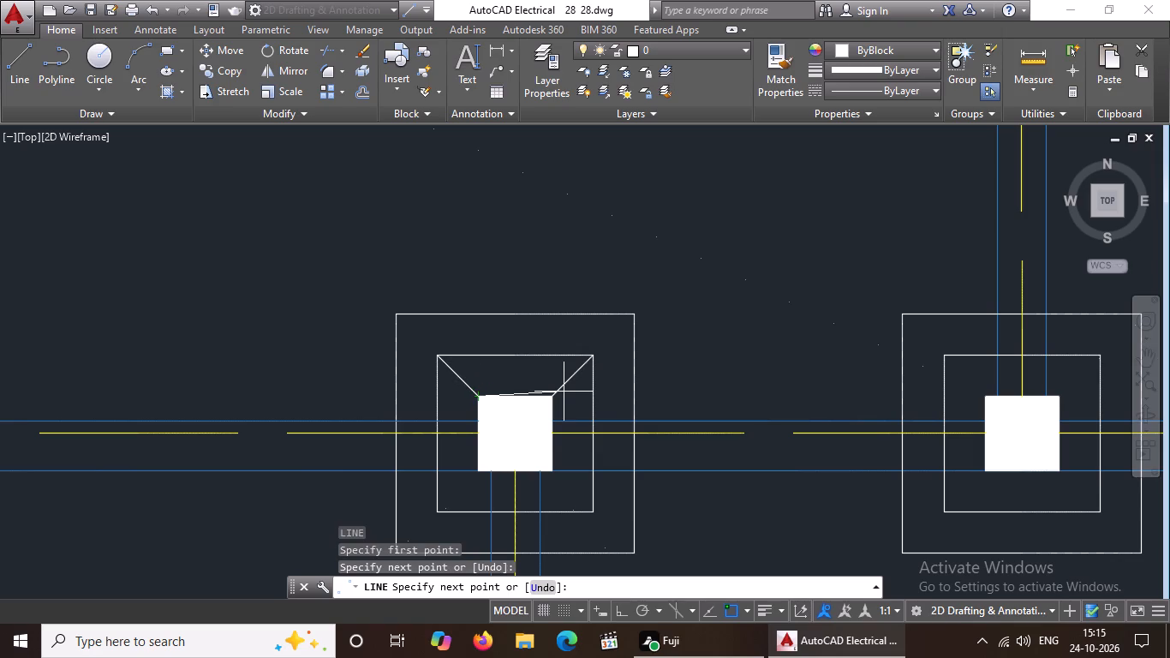
{"action": "key", "text": "Return"}
Draw a diagonal line from the inner outline's southwest corner to the same column's southwest corner.
{"action": "key", "text": "l"}
{"action": "key", "text": "Return"}
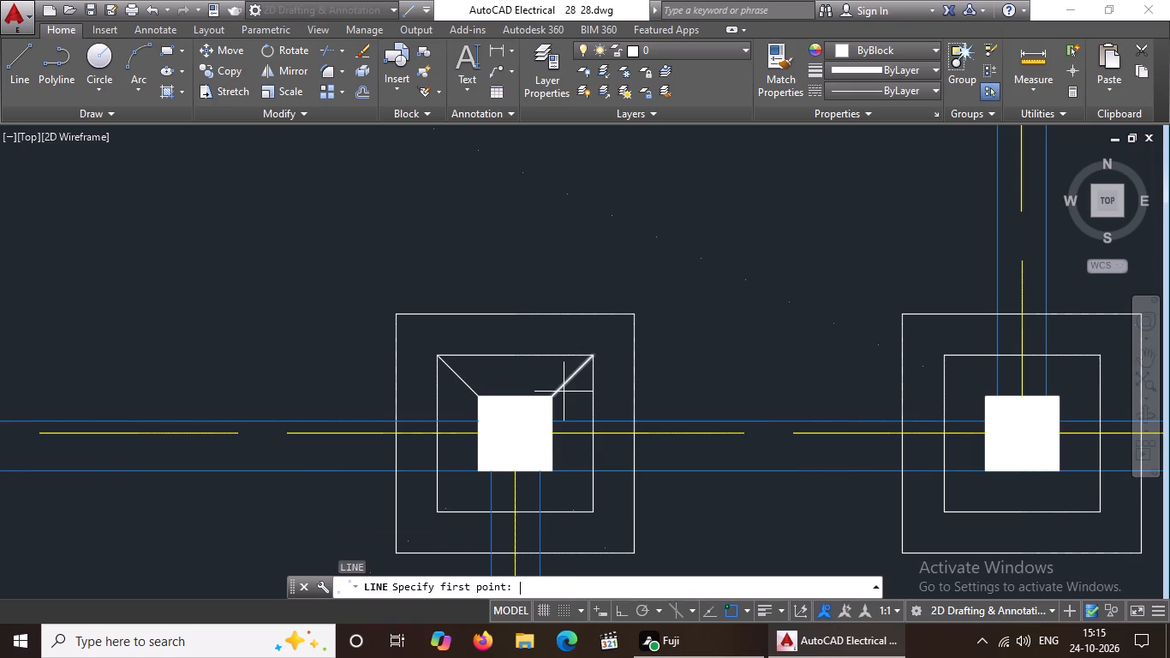
{"action": "left_click", "coordinate": [437, 512]}
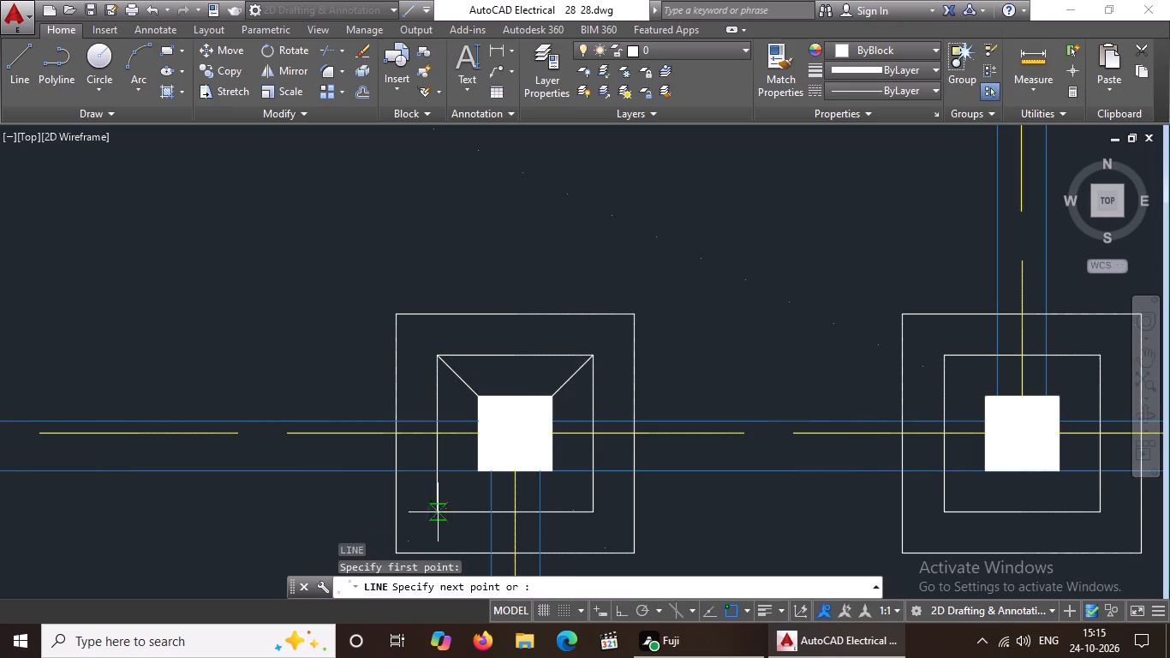
{"action": "left_click", "coordinate": [478, 470]}
{"action": "key", "text": "Return"}
Draw a diagonal line from the second row's second column's southeast corner to its inner outline's southeast corner.
{"action": "key", "text": "l"}
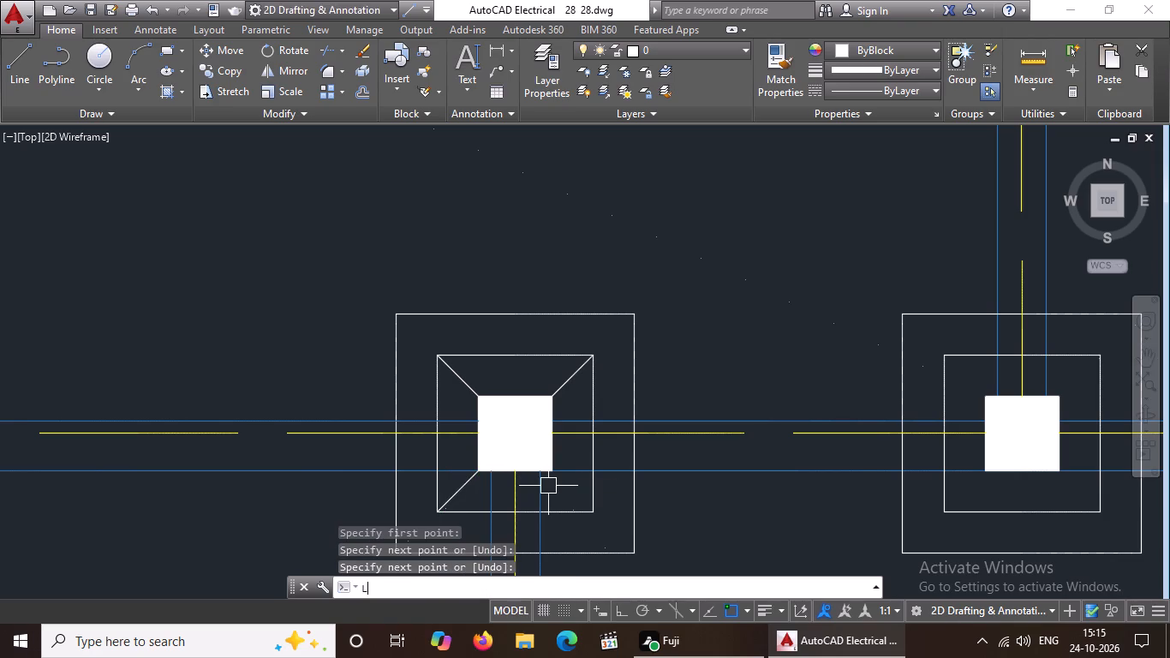
{"action": "key", "text": "Return"}
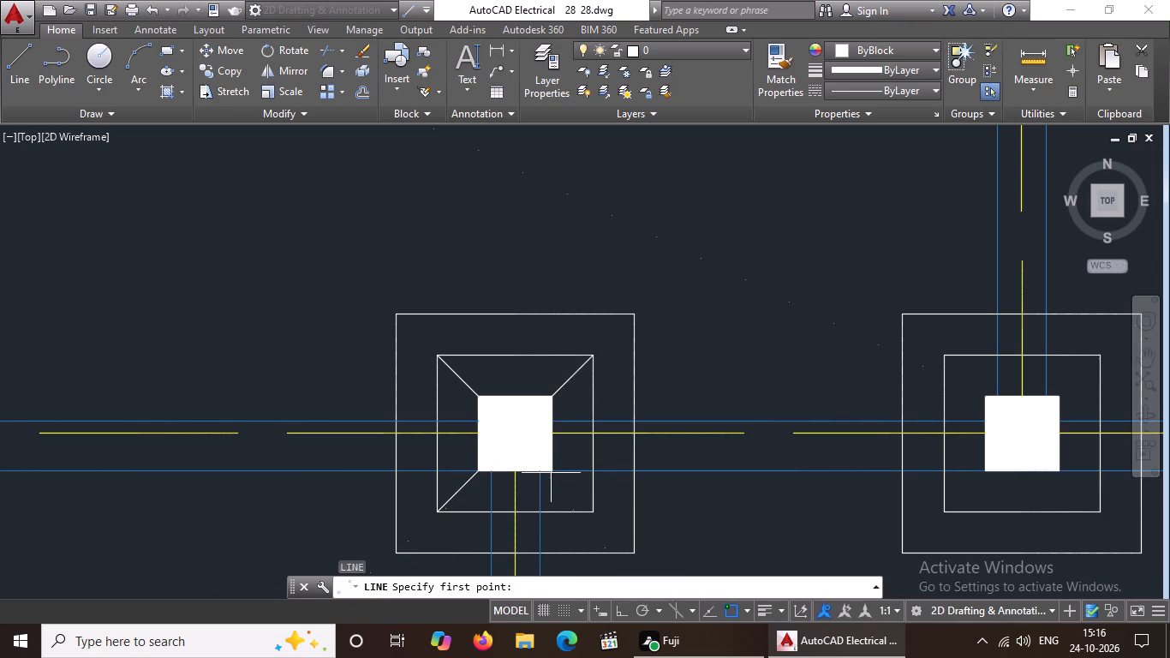
{"action": "left_click", "coordinate": [553, 470]}
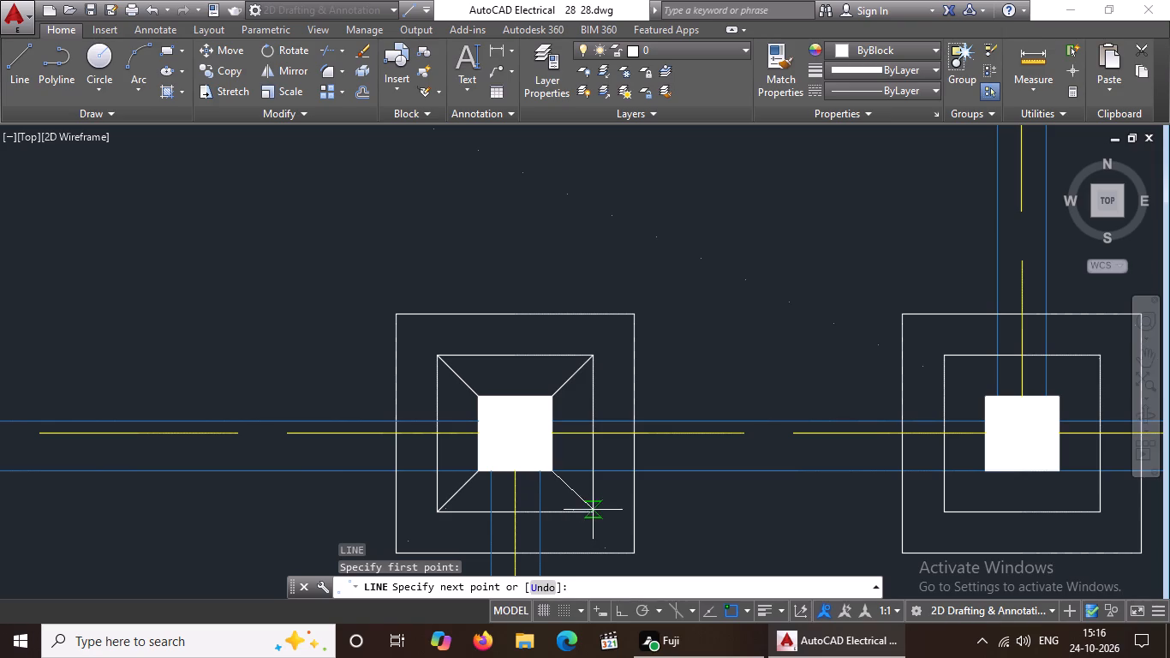
{"action": "left_click", "coordinate": [594, 511]}
{"action": "scroll", "coordinate": [654, 519], "scroll_direction": "down", "scroll_amount": 4}
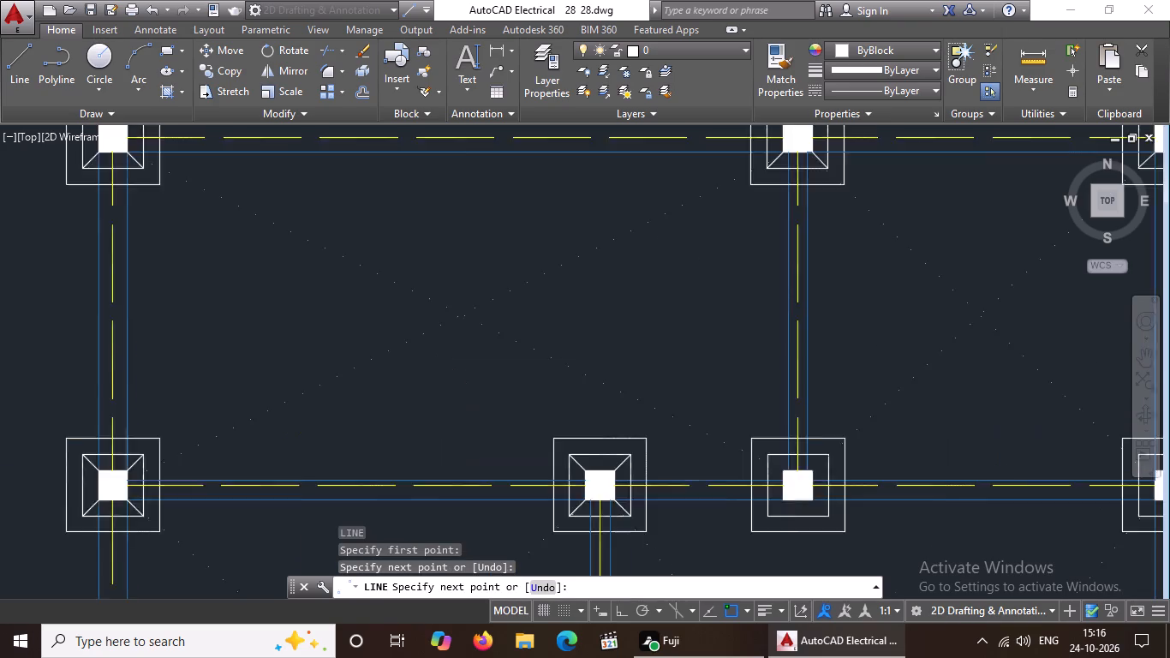
{"action": "key", "text": "Return"}
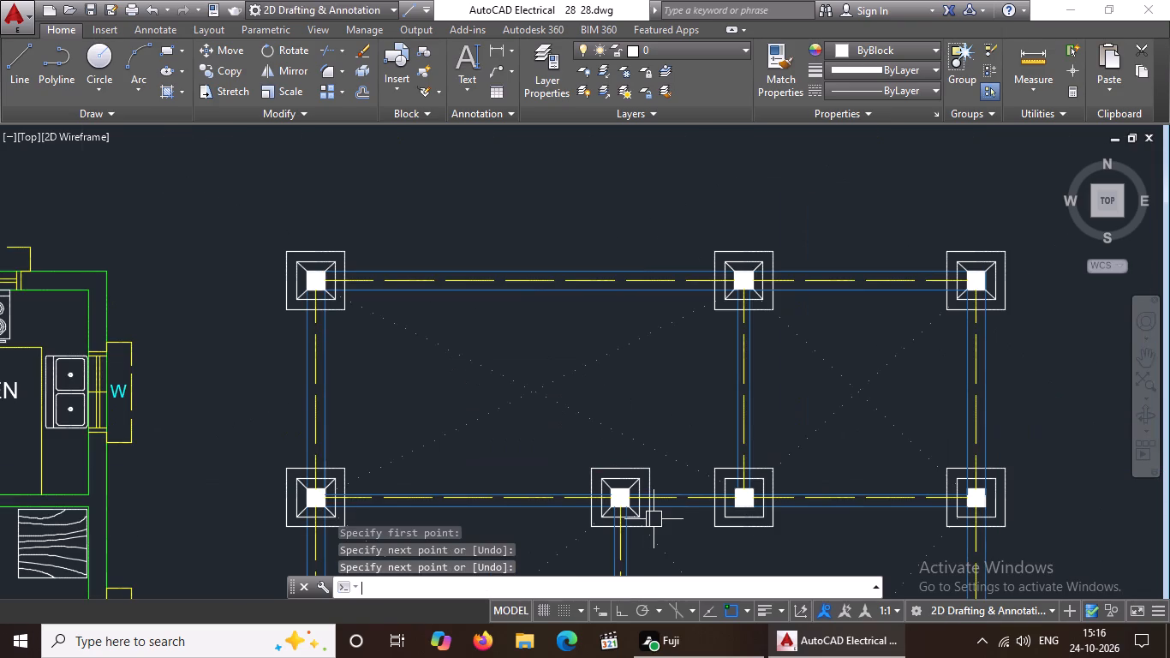
At the second row's third column from the west, draw a diagonal line from the column's northeast corner to the inner outline's northeast corner.
{"action": "key", "text": "l"}
{"action": "key", "text": "Return"}
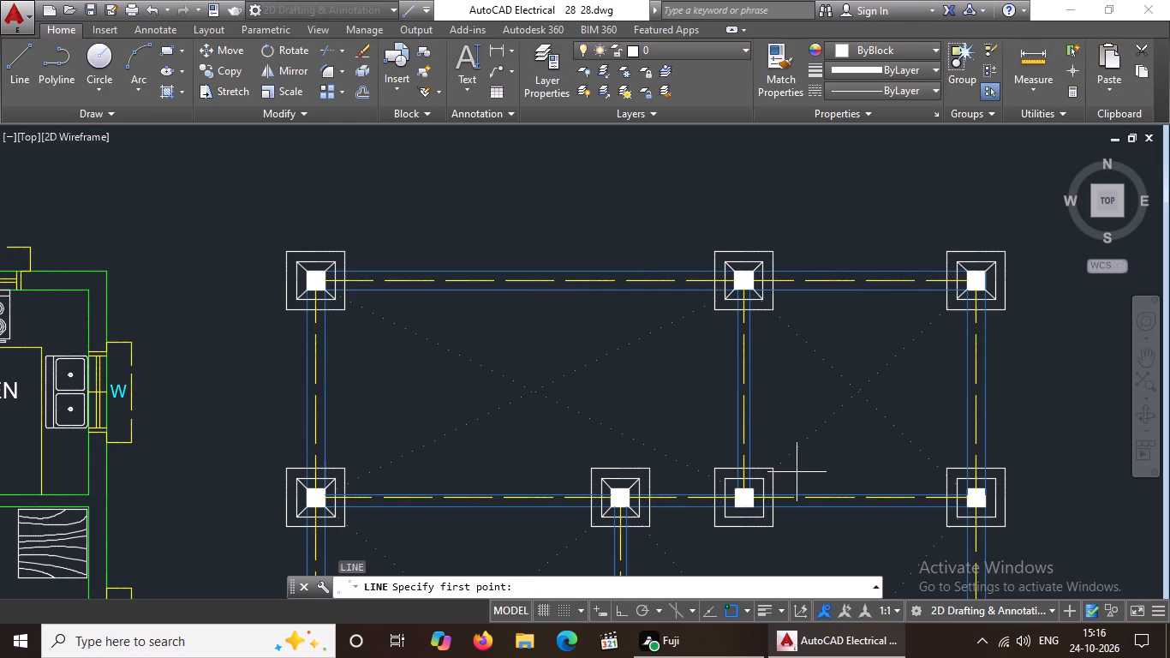
{"action": "scroll", "coordinate": [825, 510], "scroll_direction": "up", "scroll_amount": 3}
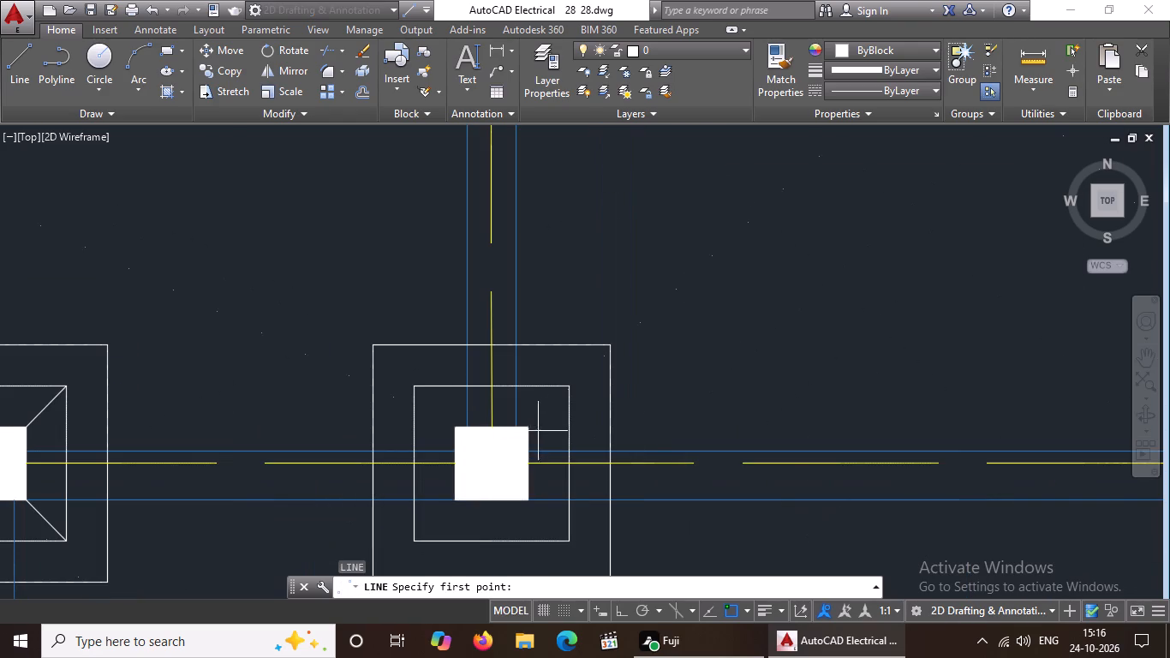
{"action": "left_click_drag", "start_coordinate": [530, 426], "coordinate": [538, 417]}
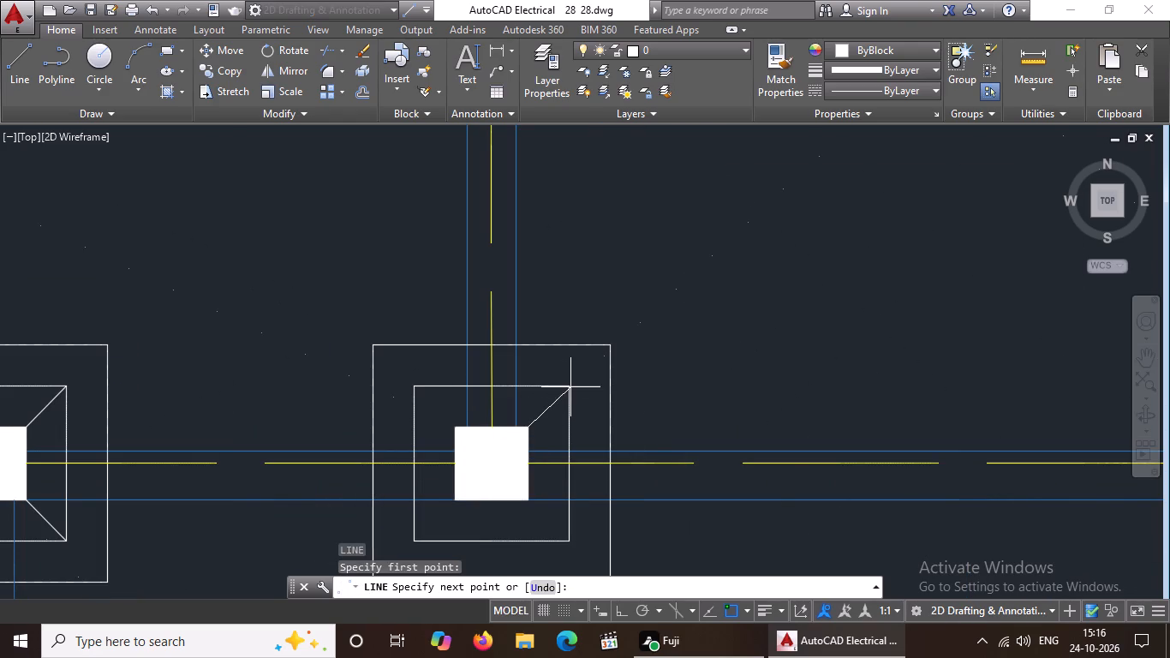
{"action": "left_click_drag", "start_coordinate": [564, 390], "coordinate": [600, 374]}
{"action": "key", "text": "Return"}
Draw a diagonal line from the inner outline's northwest corner to the second row third column's northwest corner.
{"action": "key", "text": "l"}
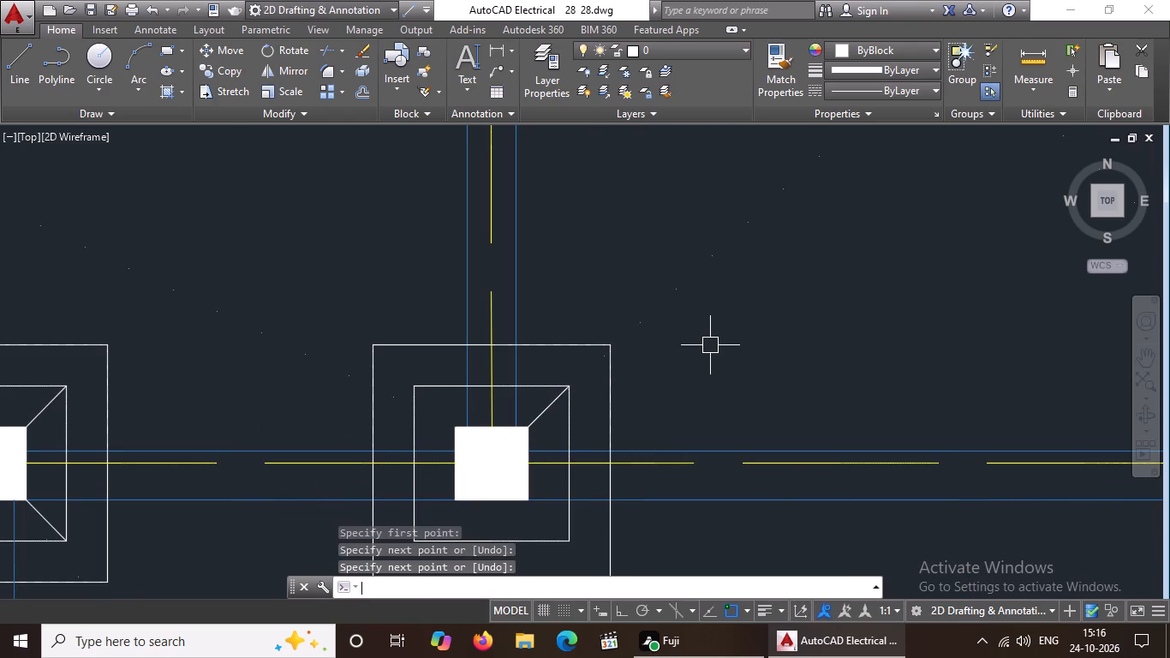
{"action": "key", "text": "Return"}
{"action": "scroll", "coordinate": [492, 447], "scroll_direction": "down", "scroll_amount": 3}
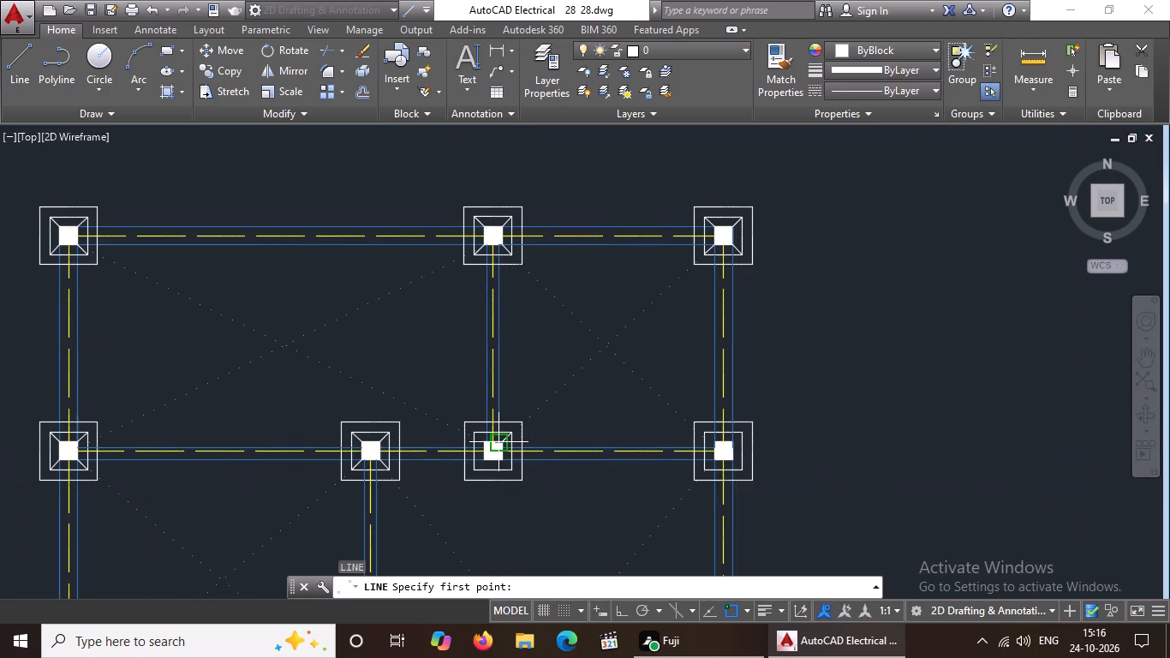
{"action": "scroll", "coordinate": [475, 425], "scroll_direction": "up", "scroll_amount": 2}
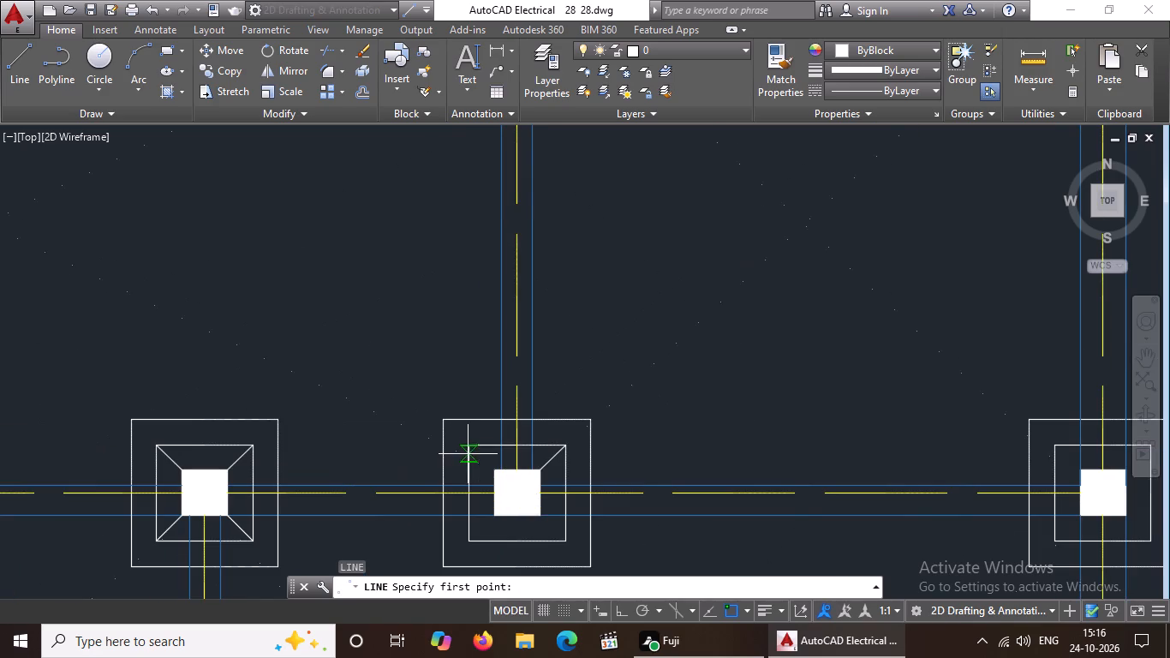
{"action": "left_click", "coordinate": [467, 446]}
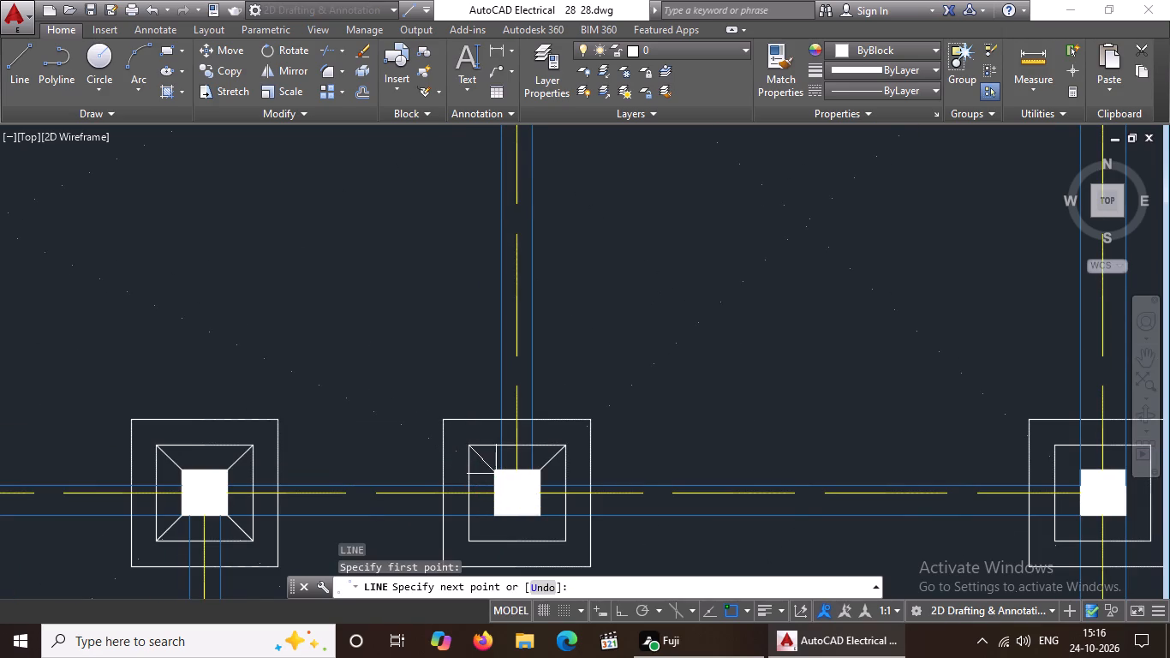
{"action": "left_click", "coordinate": [493, 470]}
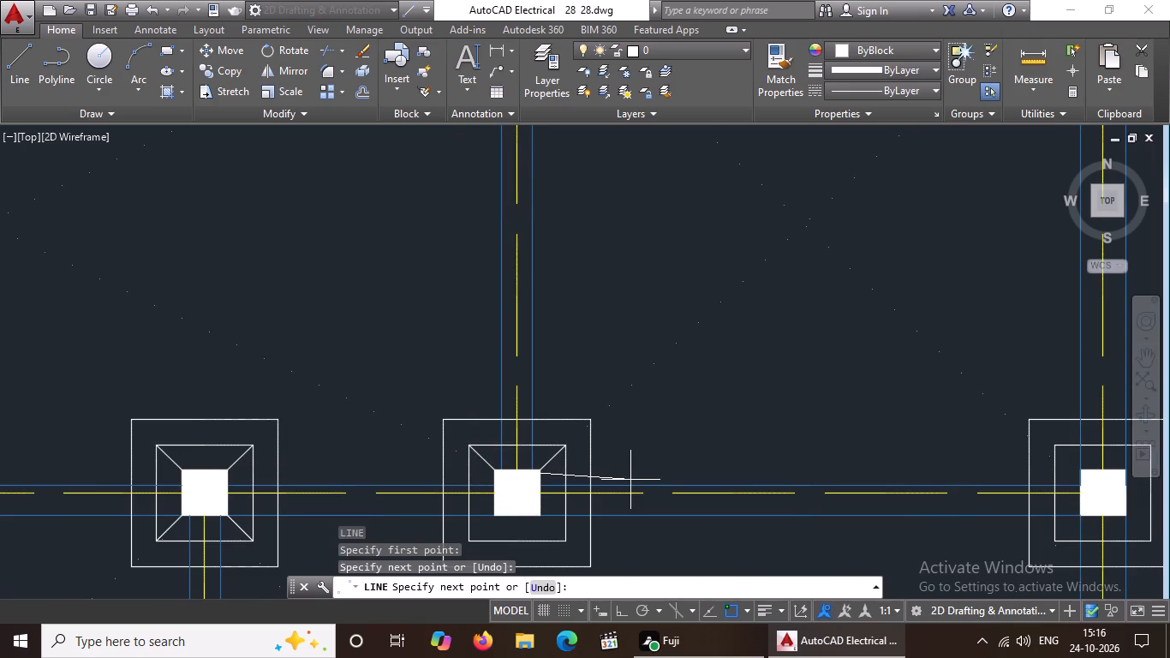
{"action": "key", "text": "Return"}
Draw a diagonal line from the inner outline's southwest corner to the second row third column's southwest corner.
{"action": "key", "text": "l"}
{"action": "key", "text": "Return"}
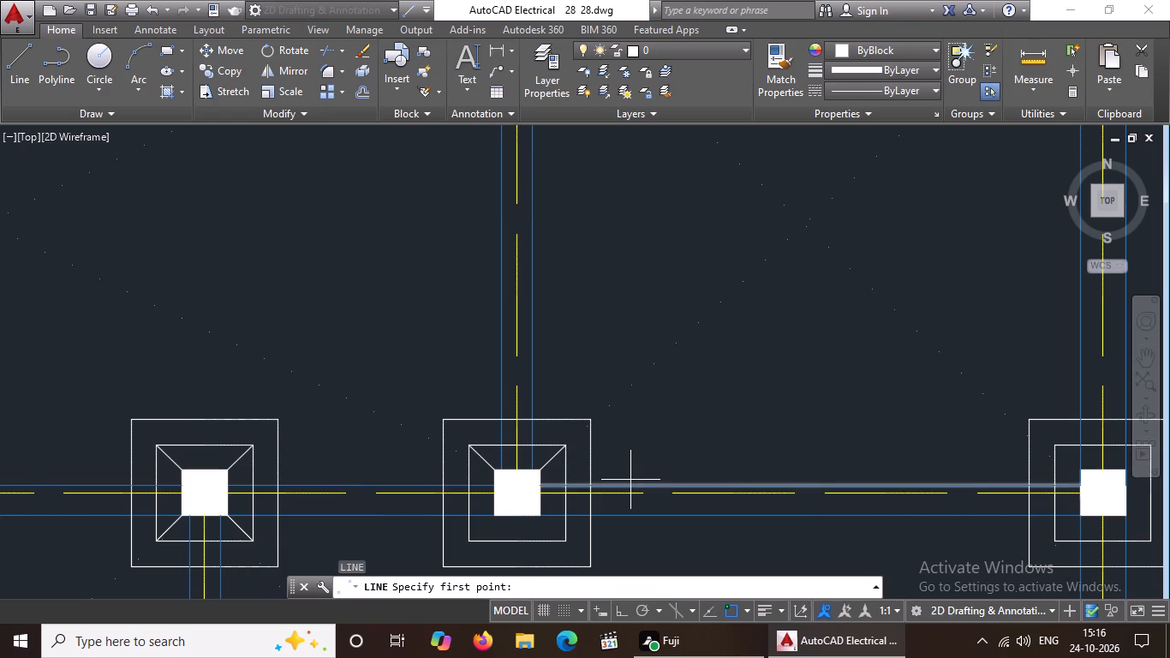
{"action": "scroll", "coordinate": [568, 480], "scroll_direction": "down", "scroll_amount": 4}
{"action": "scroll", "coordinate": [545, 482], "scroll_direction": "up", "scroll_amount": 4}
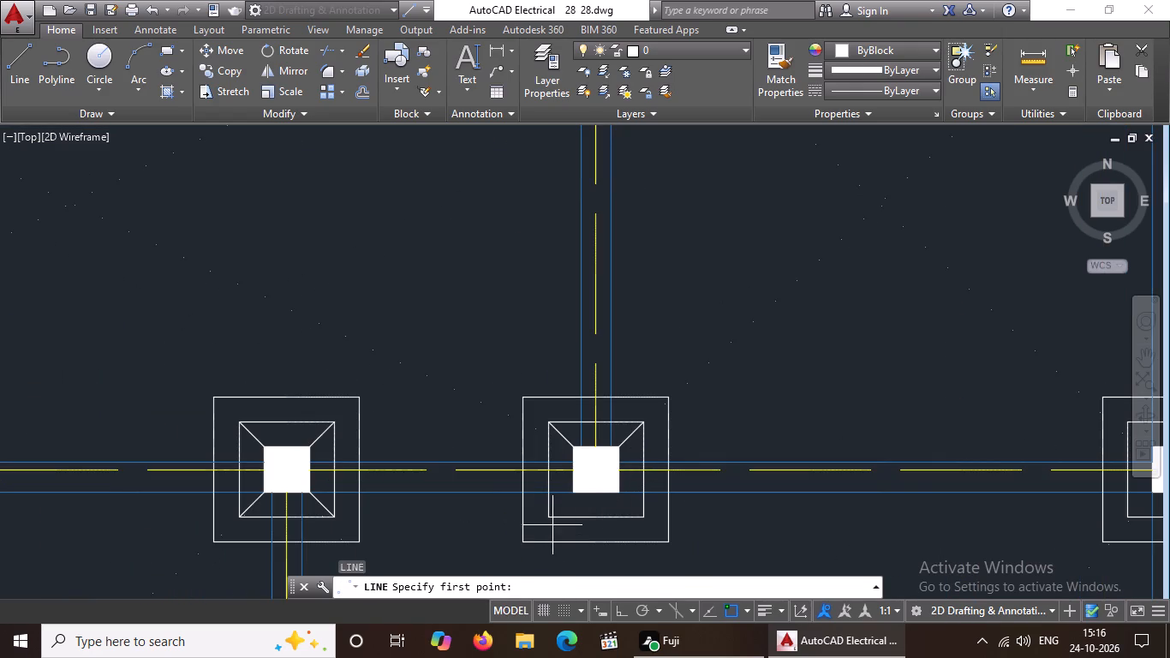
{"action": "left_click", "coordinate": [548, 517]}
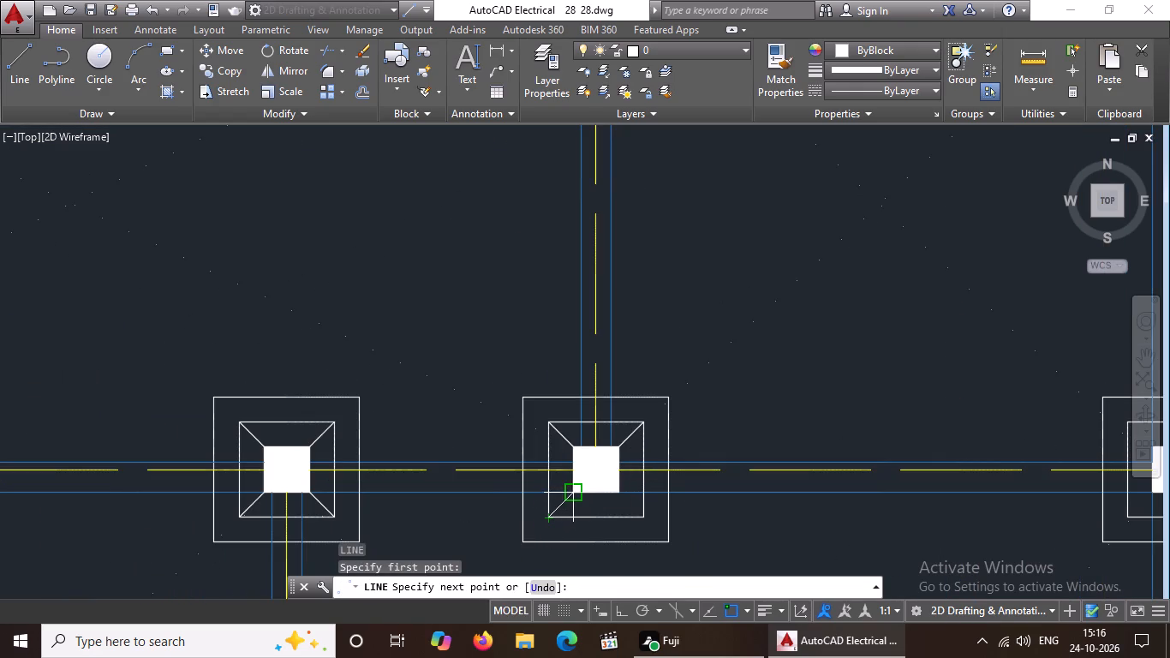
{"action": "left_click", "coordinate": [572, 493]}
{"action": "key", "text": "Return"}
Draw a diagonal line from the second row third column's southeast corner to the inner outline's southeast corner.
{"action": "key", "text": "l"}
{"action": "key", "text": "Return"}
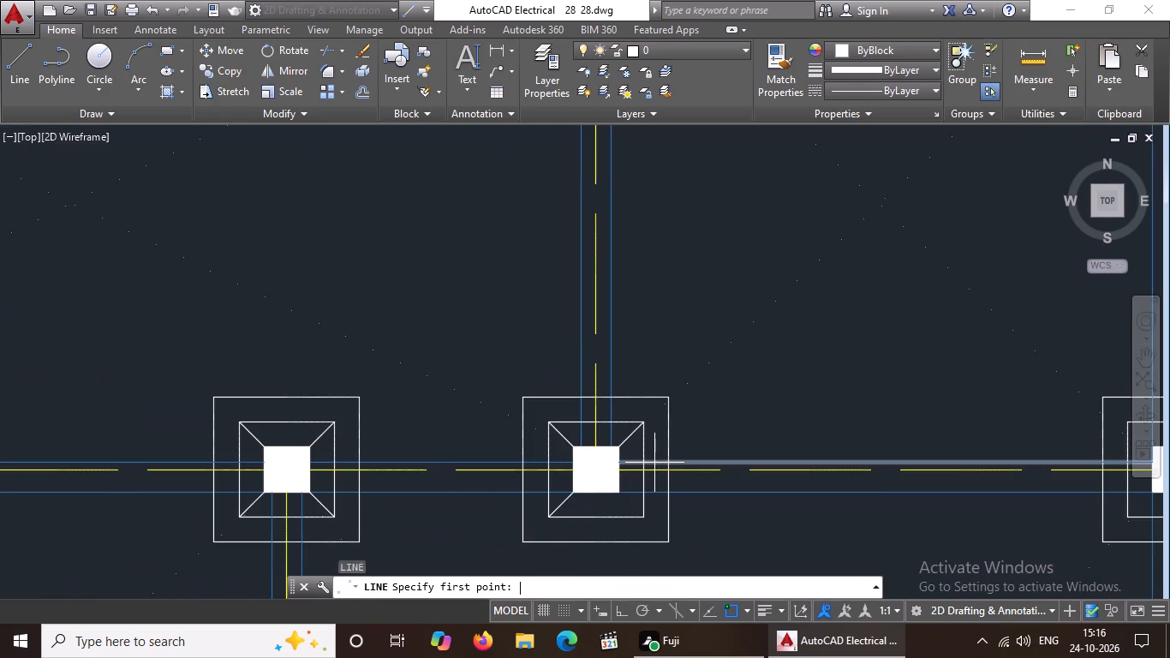
{"action": "left_click", "coordinate": [619, 490]}
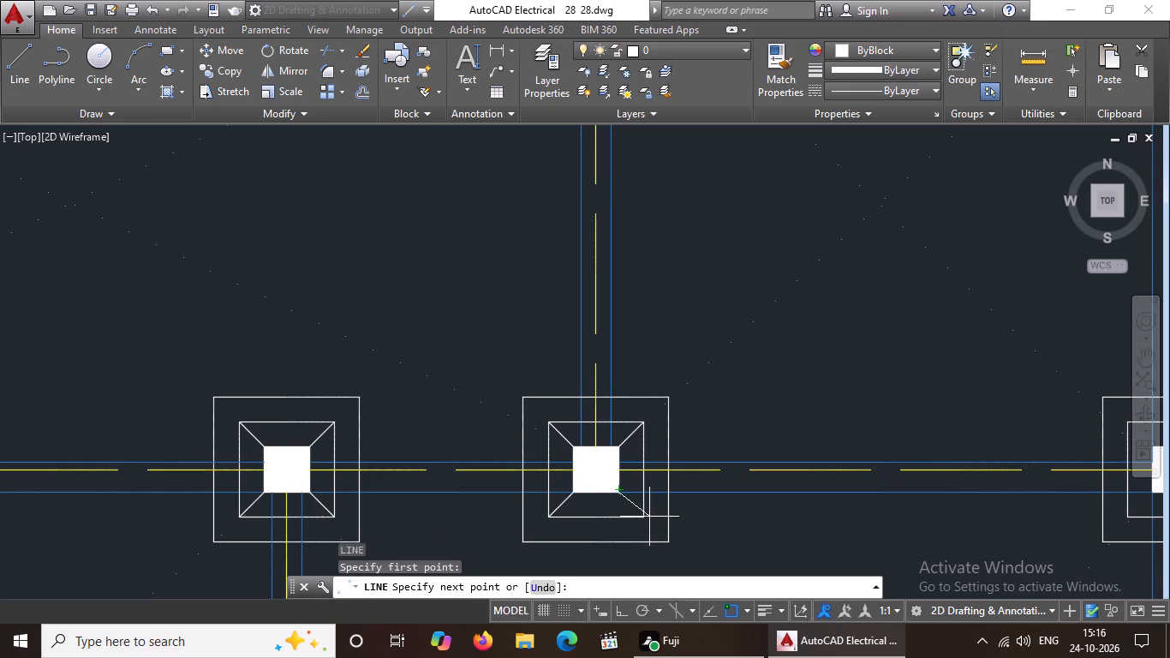
{"action": "left_click_drag", "start_coordinate": [640, 517], "coordinate": [655, 520]}
{"action": "key", "text": "Return"}
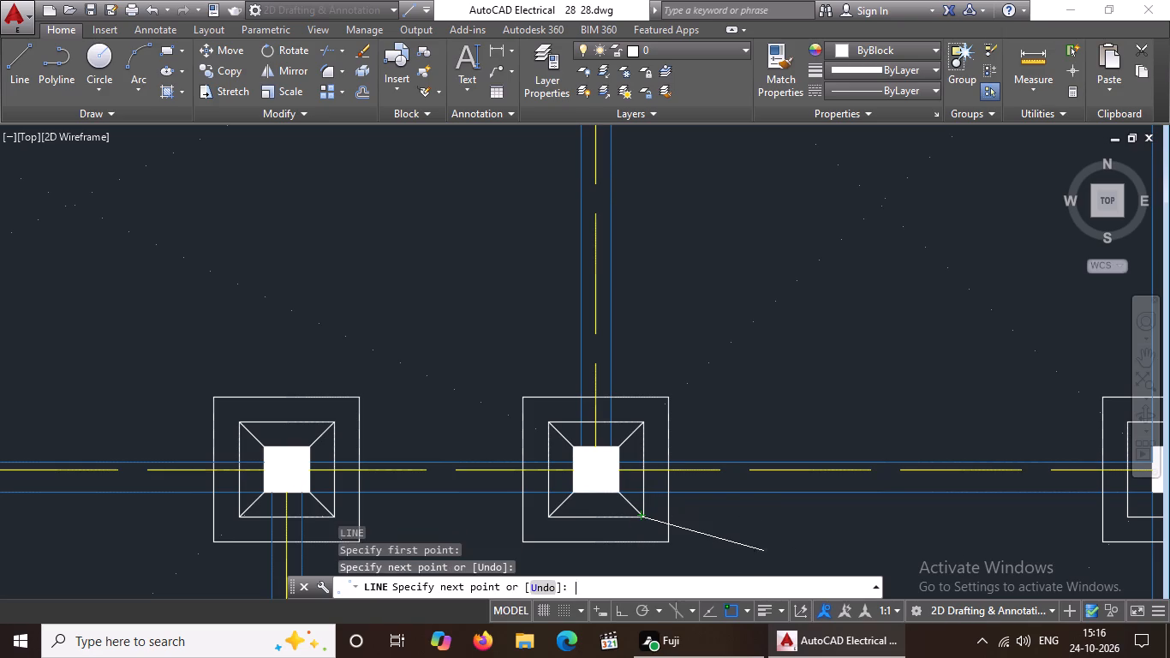
At the second row's east column, draw a diagonal line from the inner outline's northwest corner to the column's northwest corner.
{"action": "key", "text": "l"}
{"action": "key", "text": "Return"}
{"action": "scroll", "coordinate": [742, 495], "scroll_direction": "down", "scroll_amount": 3}
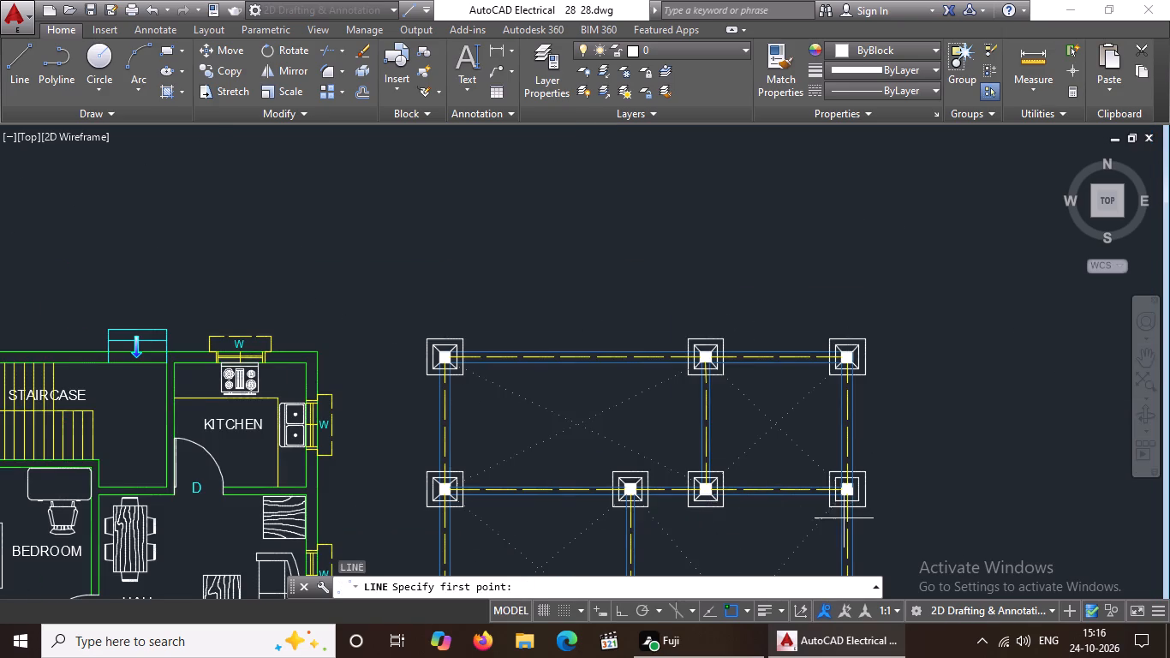
{"action": "scroll", "coordinate": [833, 496], "scroll_direction": "up", "scroll_amount": 3}
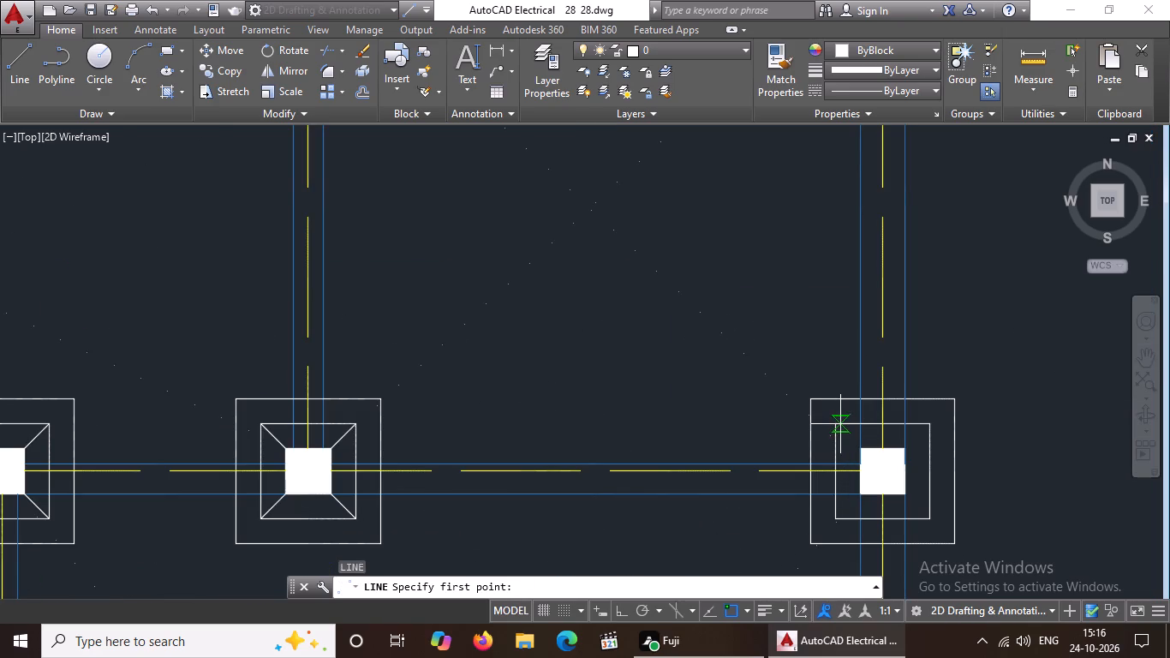
{"action": "left_click", "coordinate": [834, 425]}
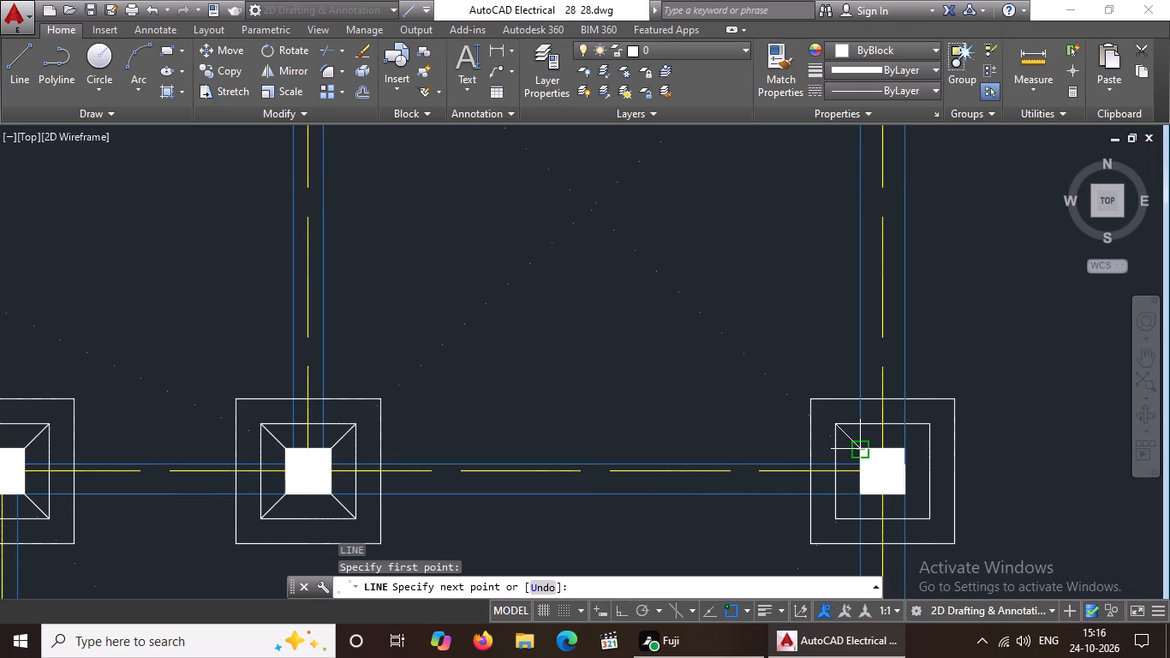
{"action": "left_click", "coordinate": [861, 449]}
{"action": "key", "text": "Return"}
Draw a diagonal line from the second row east column's northeast corner to the inner outline's northeast corner.
{"action": "key", "text": "l"}
{"action": "key", "text": "Return"}
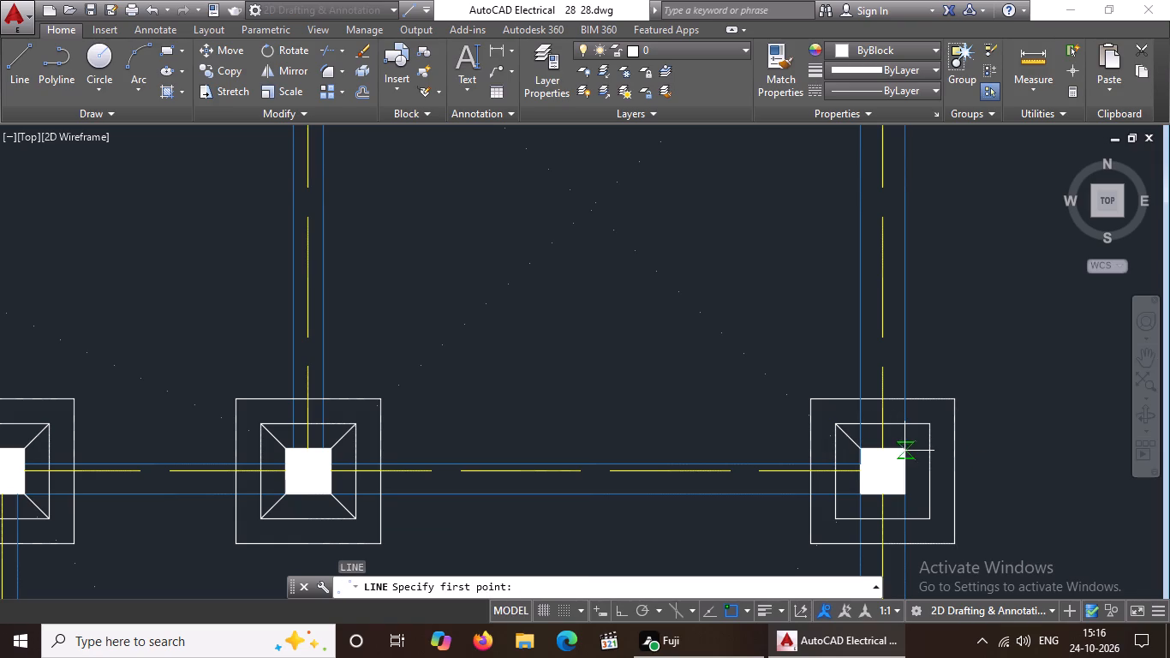
{"action": "left_click", "coordinate": [904, 449]}
{"action": "left_click", "coordinate": [930, 424]}
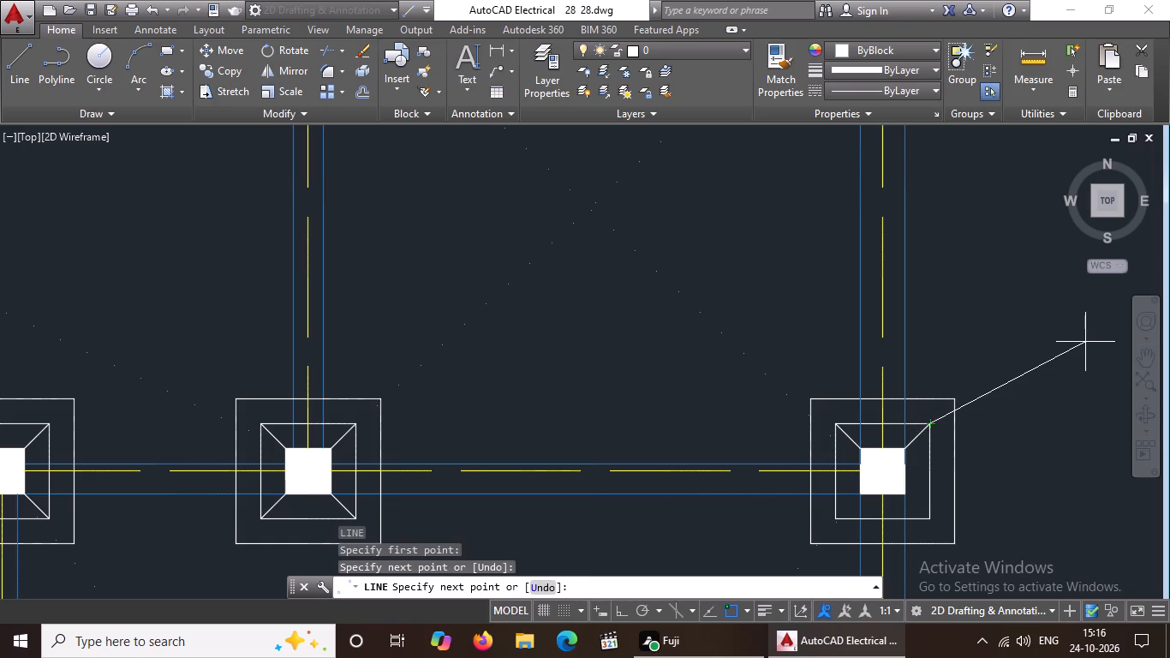
{"action": "key", "text": "Return"}
At the second row's east column, draw a diagonal line from the inner outline's southwest corner to the column's southwest corner.
{"action": "key", "text": "l"}
{"action": "key", "text": "Return"}
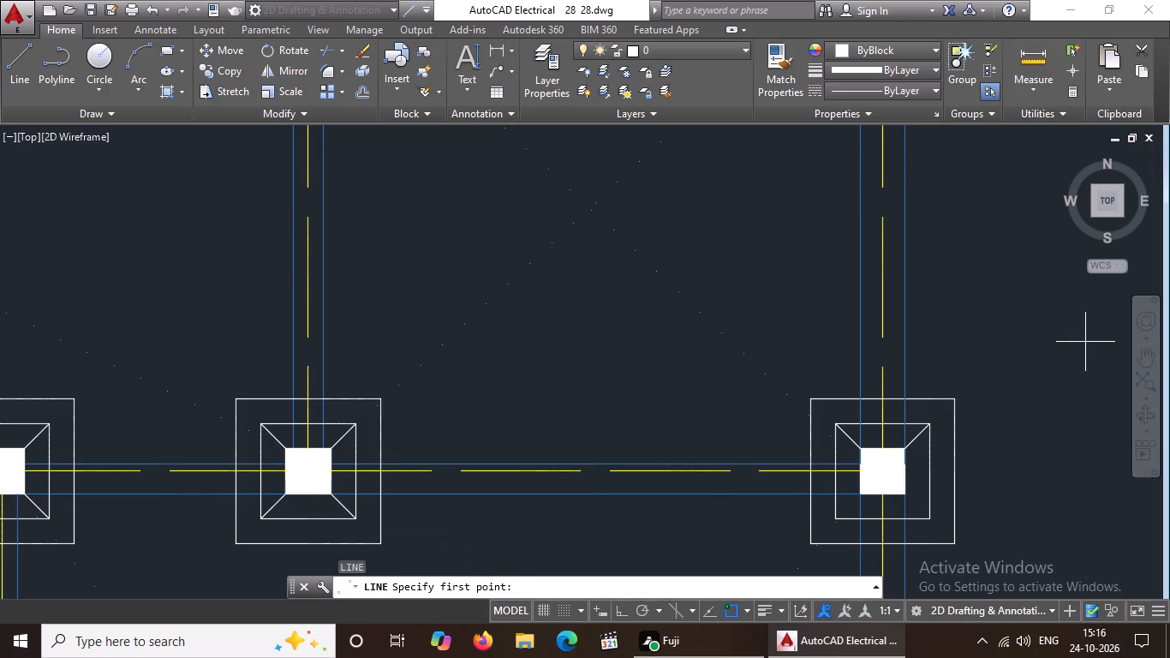
{"action": "scroll", "coordinate": [883, 538], "scroll_direction": "up", "scroll_amount": 2}
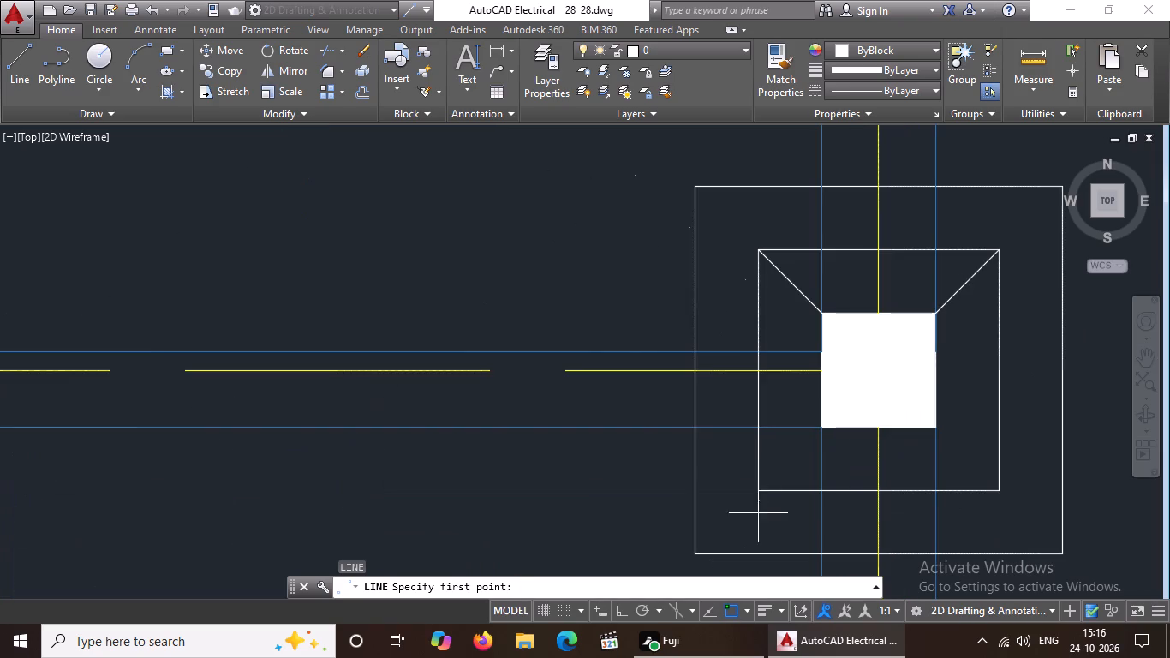
{"action": "left_click", "coordinate": [763, 488]}
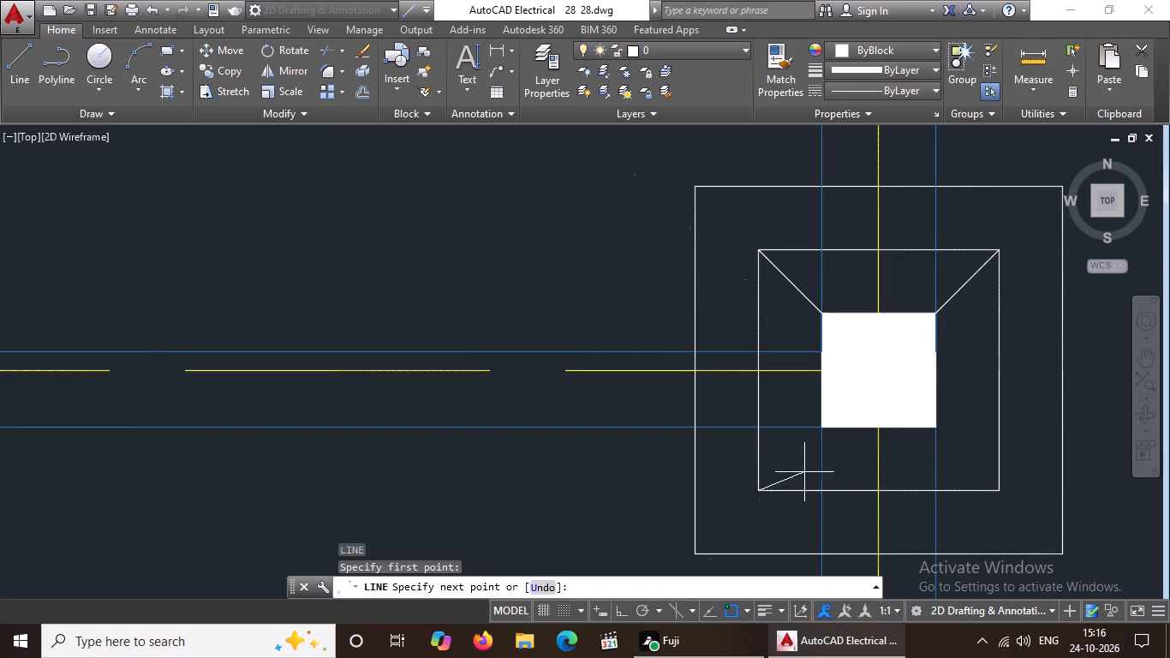
{"action": "left_click", "coordinate": [821, 428]}
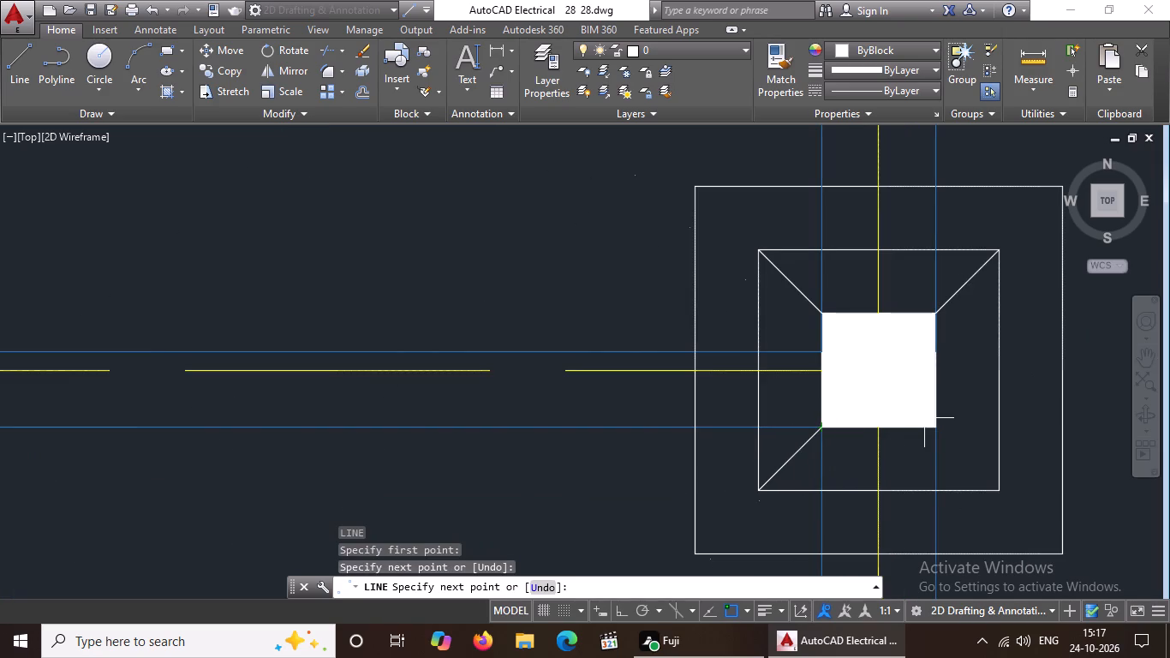
{"action": "key", "text": "Return"}
Draw a diagonal line from the second row east column's southeast corner to the inner outline's southeast corner.
{"action": "key", "text": "l"}
{"action": "key", "text": "Return"}
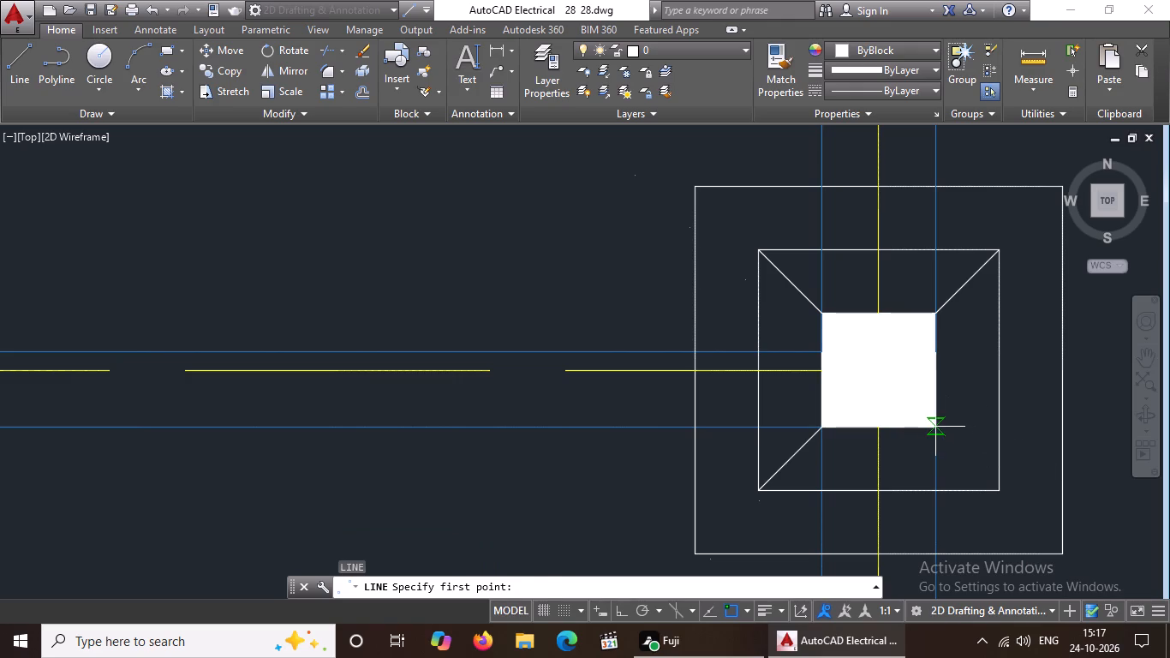
{"action": "left_click_drag", "start_coordinate": [936, 428], "coordinate": [945, 429]}
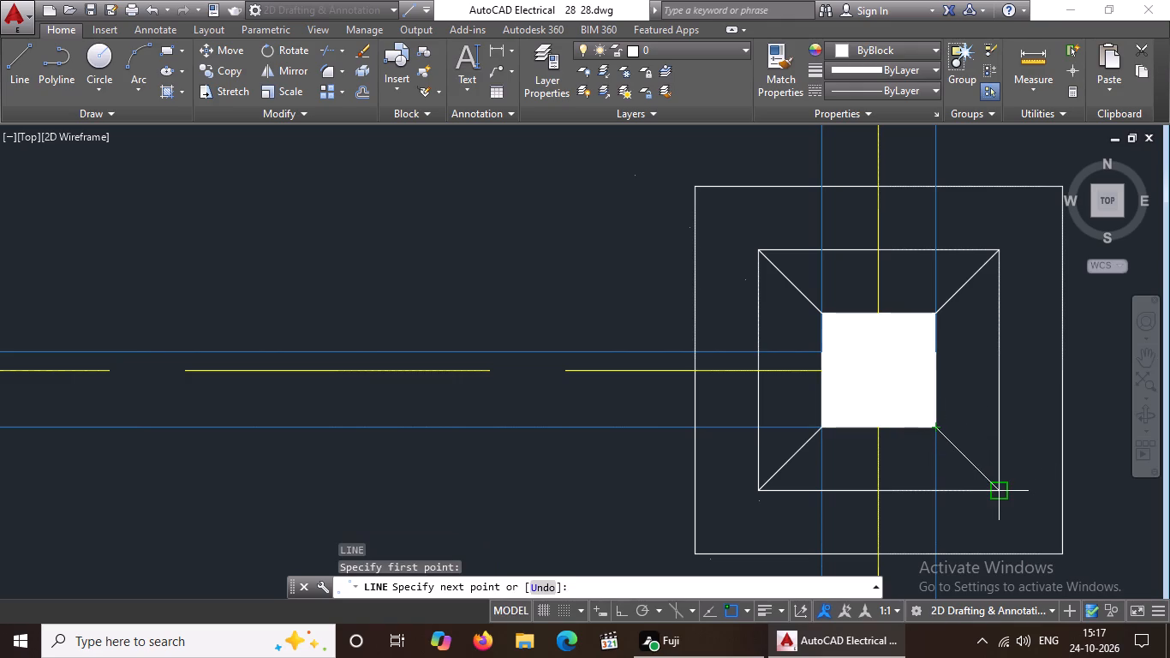
{"action": "left_click", "coordinate": [995, 495]}
{"action": "scroll", "coordinate": [1008, 491], "scroll_direction": "down", "scroll_amount": 4}
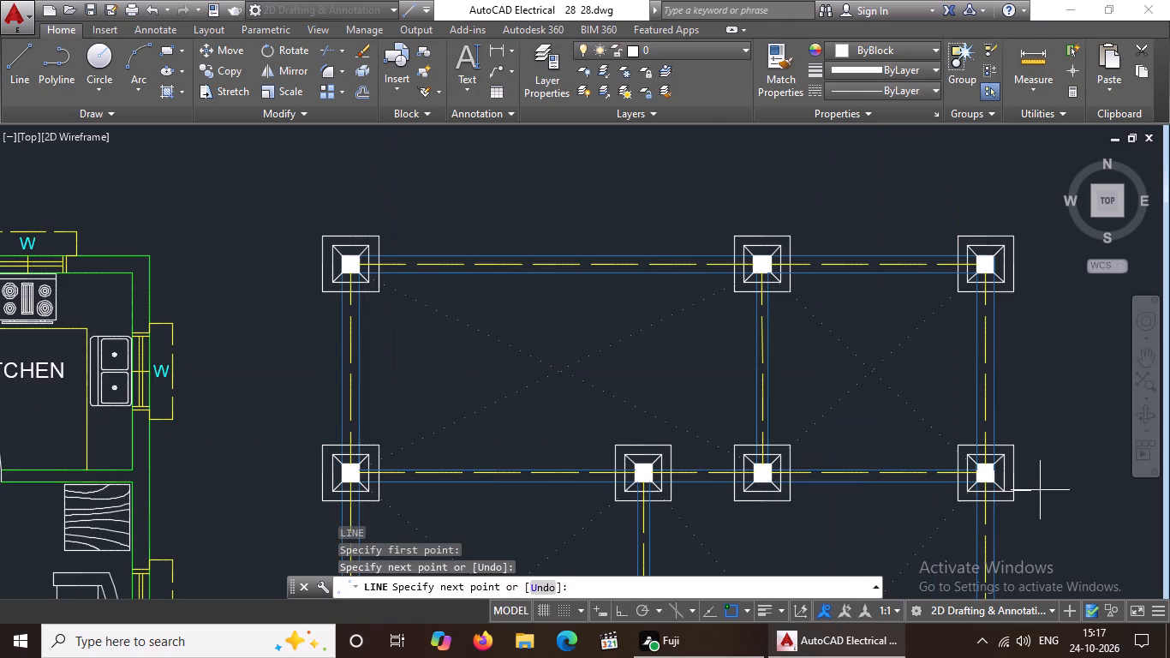
{"action": "key", "text": "Return"}
At the third row's west column, draw a diagonal line from the inner outline's northwest corner to the column's northwest corner.
{"action": "key", "text": "l"}
{"action": "key", "text": "Return"}
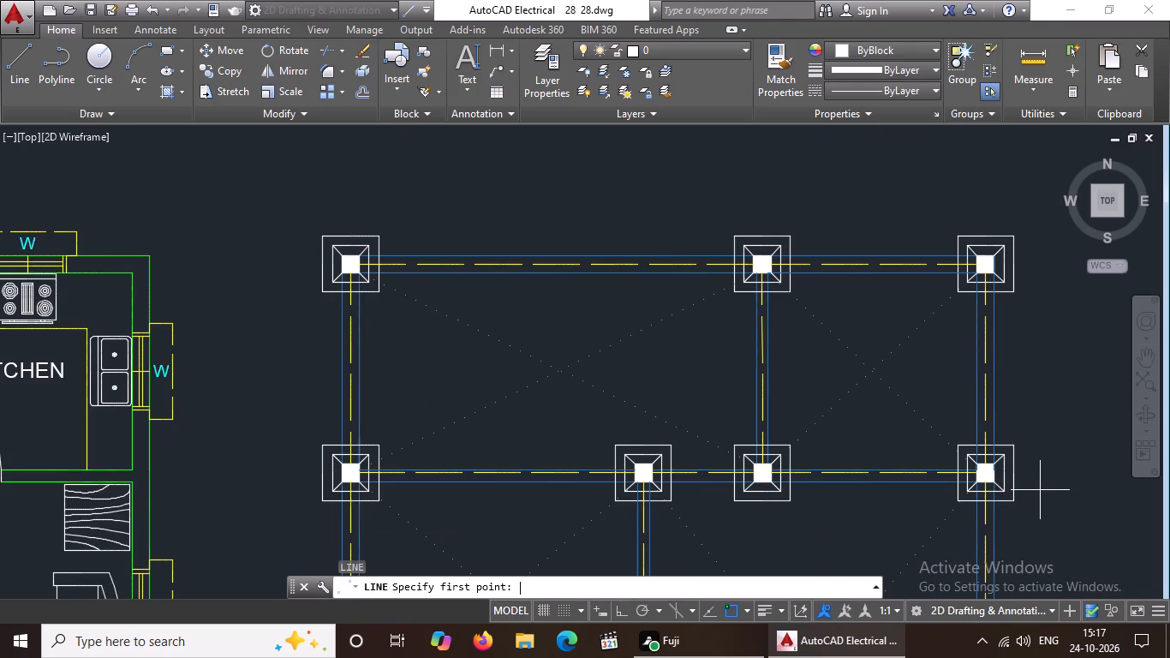
{"action": "scroll", "coordinate": [425, 288], "scroll_direction": "down", "scroll_amount": 4}
{"action": "scroll", "coordinate": [401, 399], "scroll_direction": "up", "scroll_amount": 7}
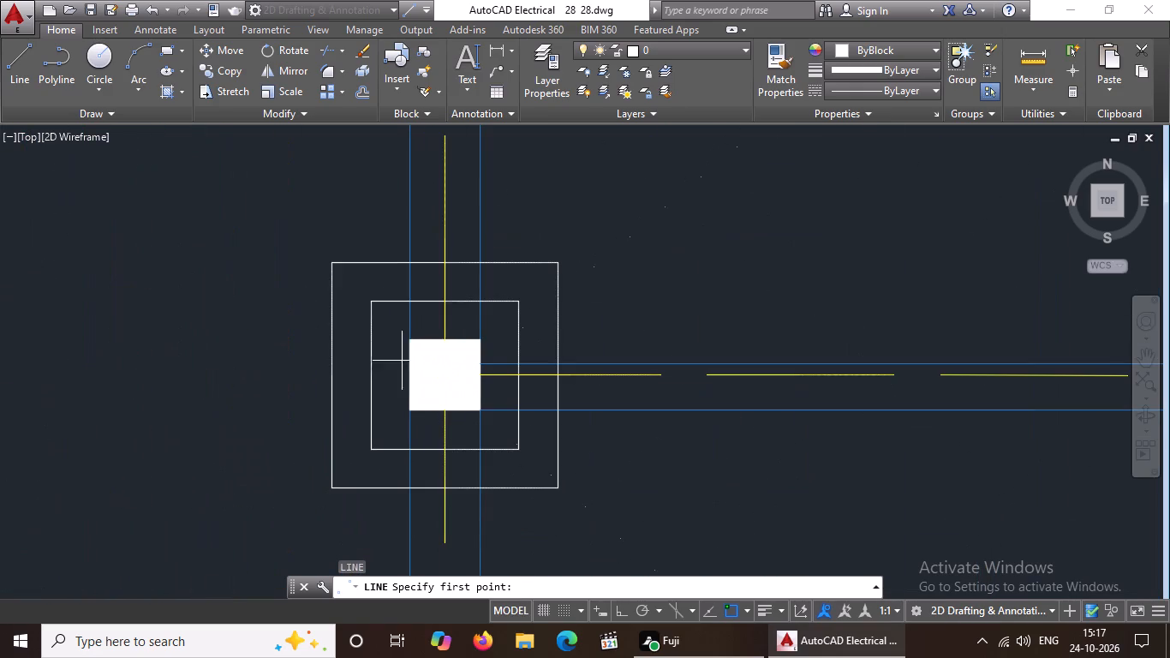
{"action": "left_click", "coordinate": [370, 302]}
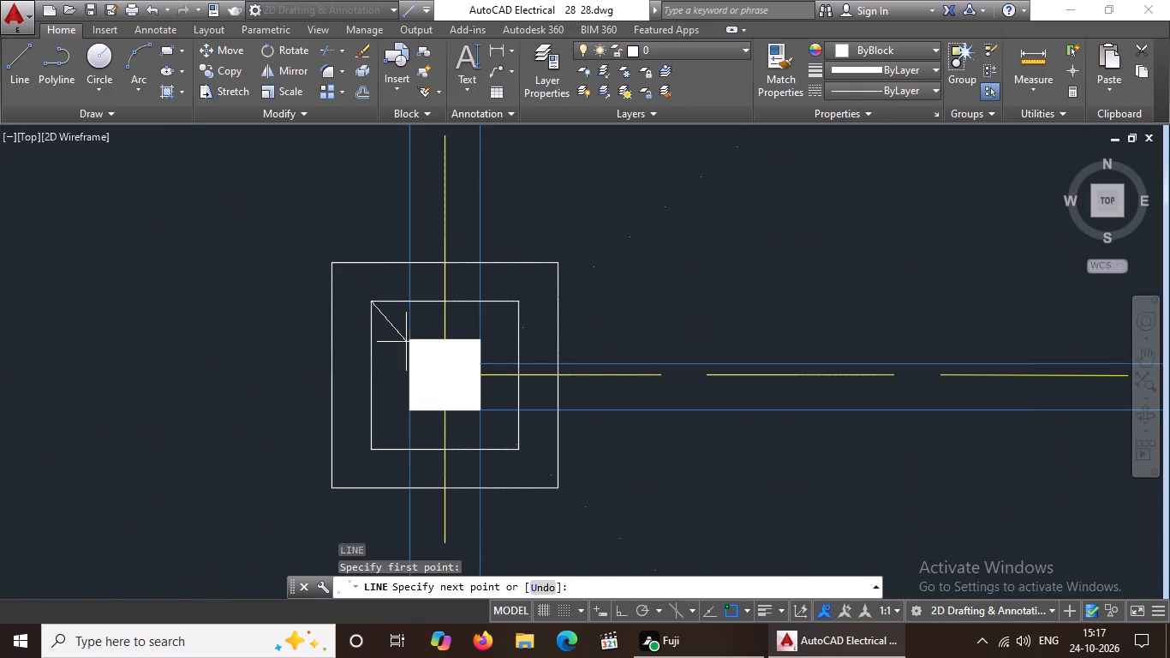
{"action": "left_click", "coordinate": [414, 338]}
{"action": "key", "text": "Return"}
Draw a diagonal line from the third row west column's northeast corner to the inner outline's northeast corner.
{"action": "key", "text": "l"}
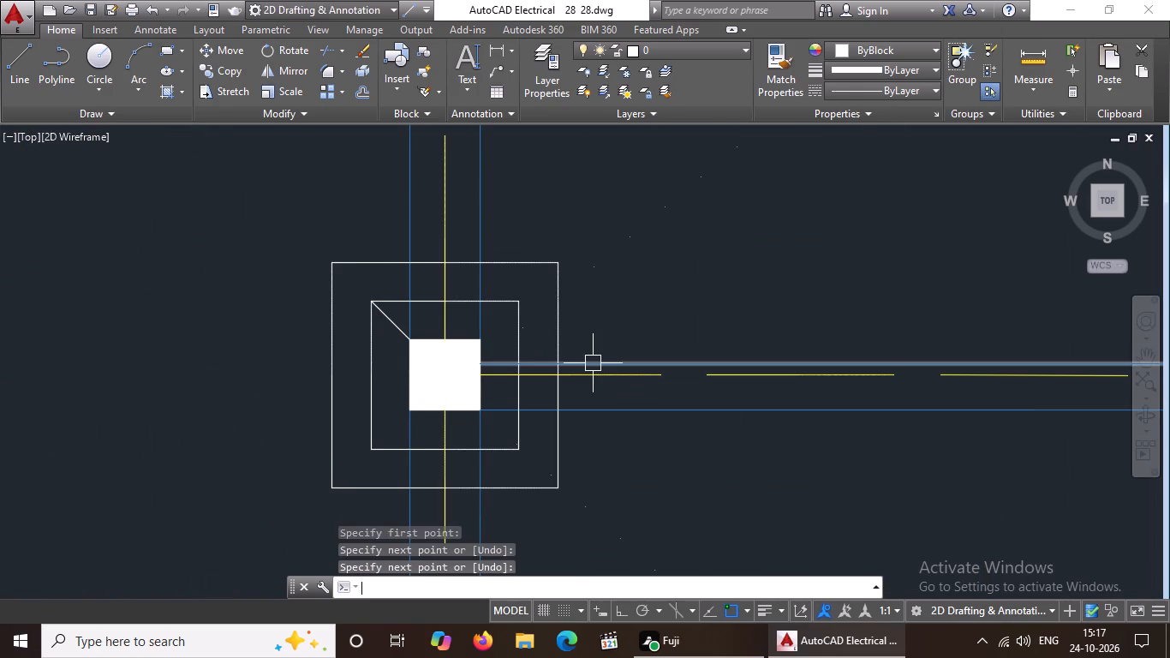
{"action": "key", "text": "Return"}
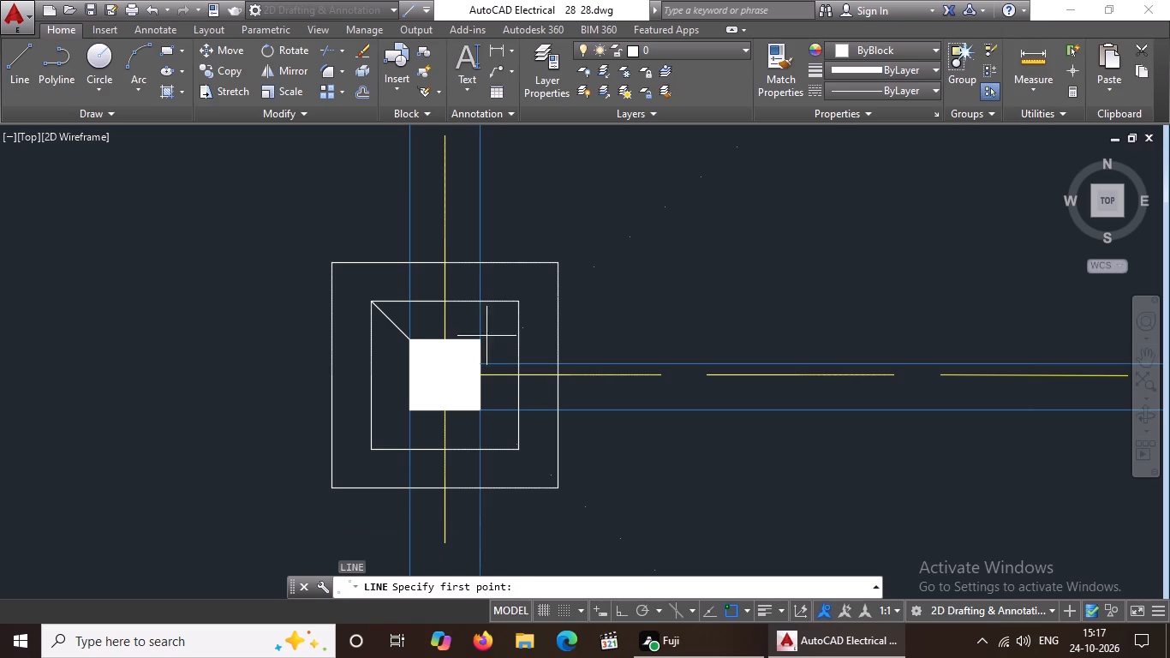
{"action": "left_click", "coordinate": [474, 341]}
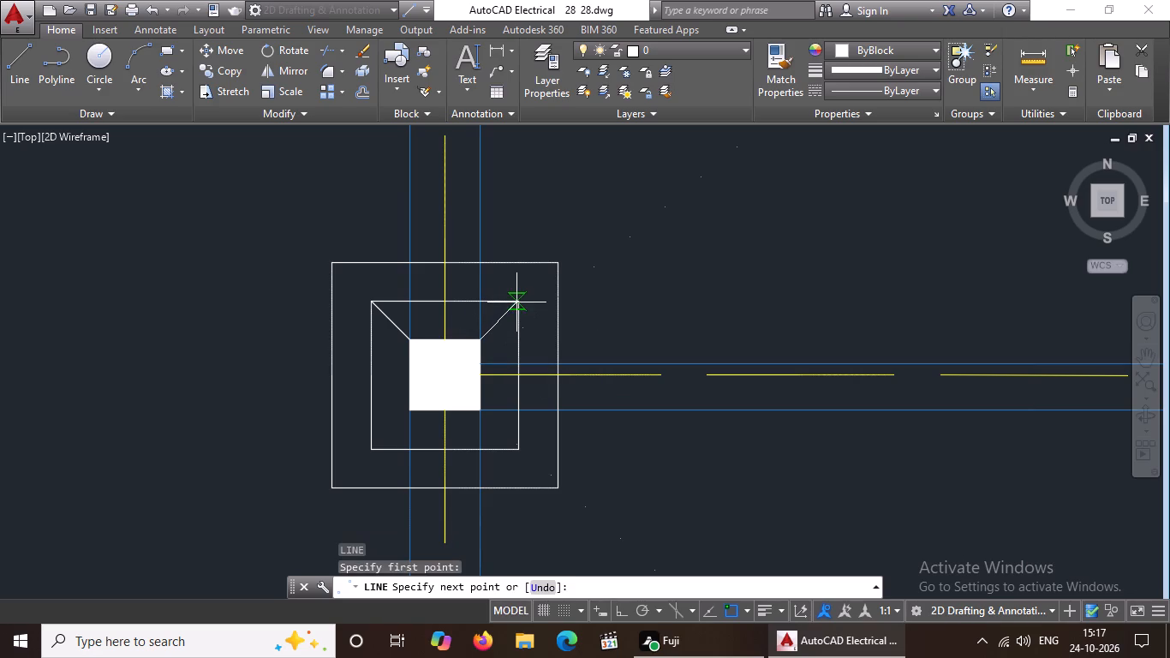
{"action": "left_click_drag", "start_coordinate": [518, 300], "coordinate": [542, 294]}
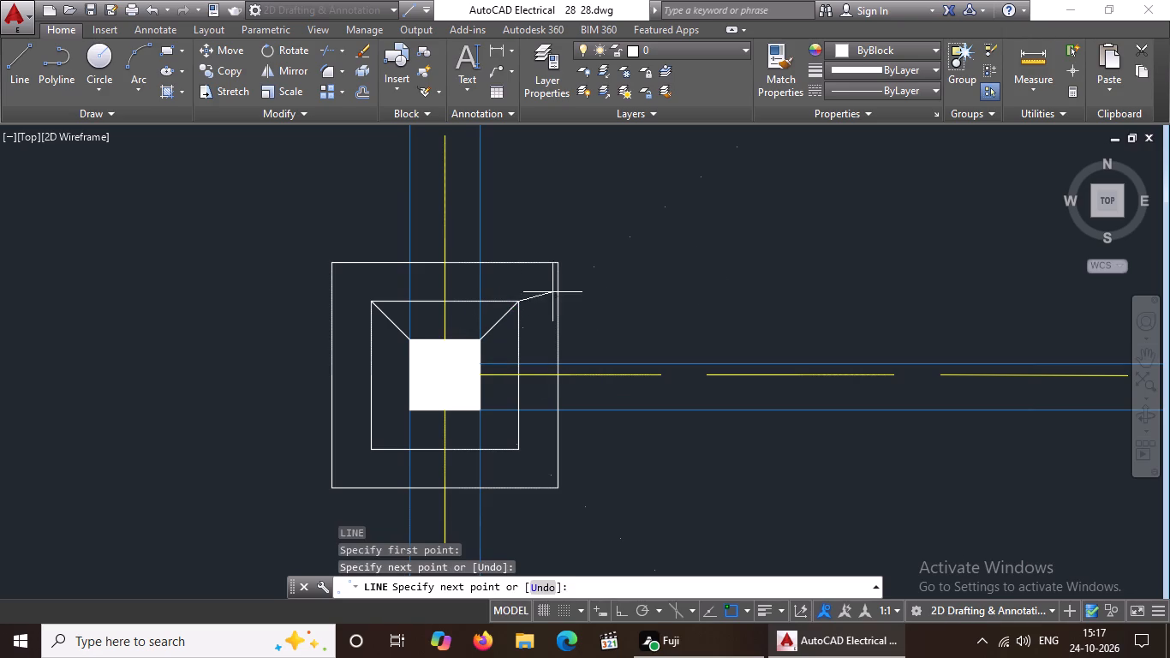
{"action": "key", "text": "Return"}
Draw a diagonal line from the inner outline's southwest corner to the third row west column's southwest corner.
{"action": "key", "text": "l"}
{"action": "key", "text": "Return"}
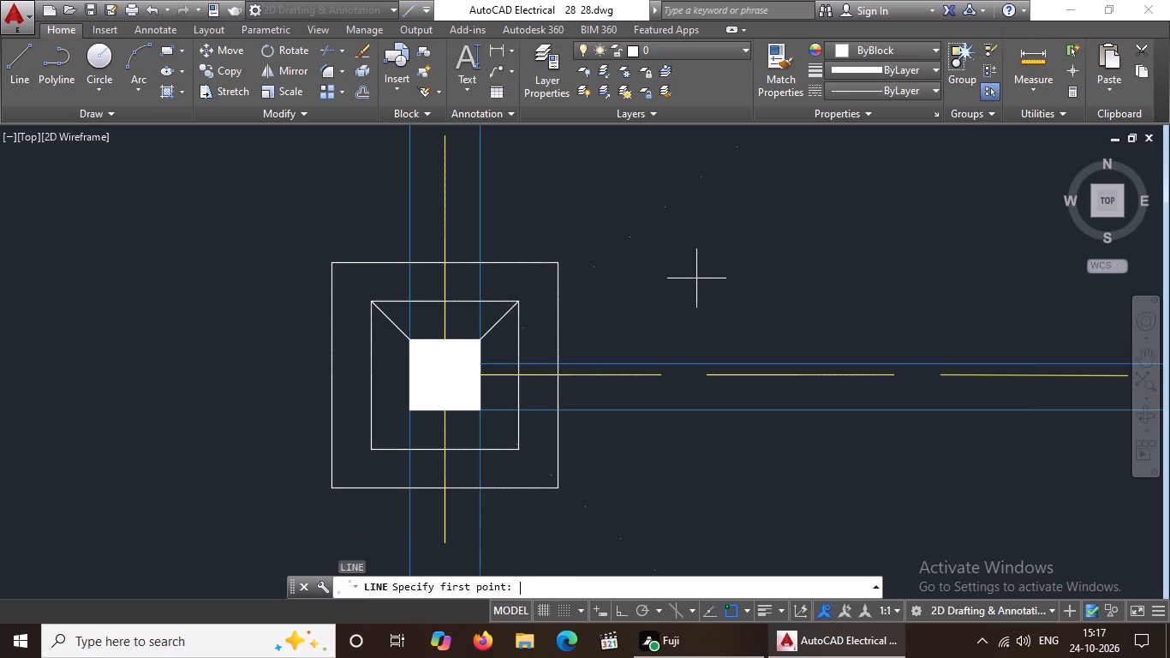
{"action": "left_click", "coordinate": [371, 448]}
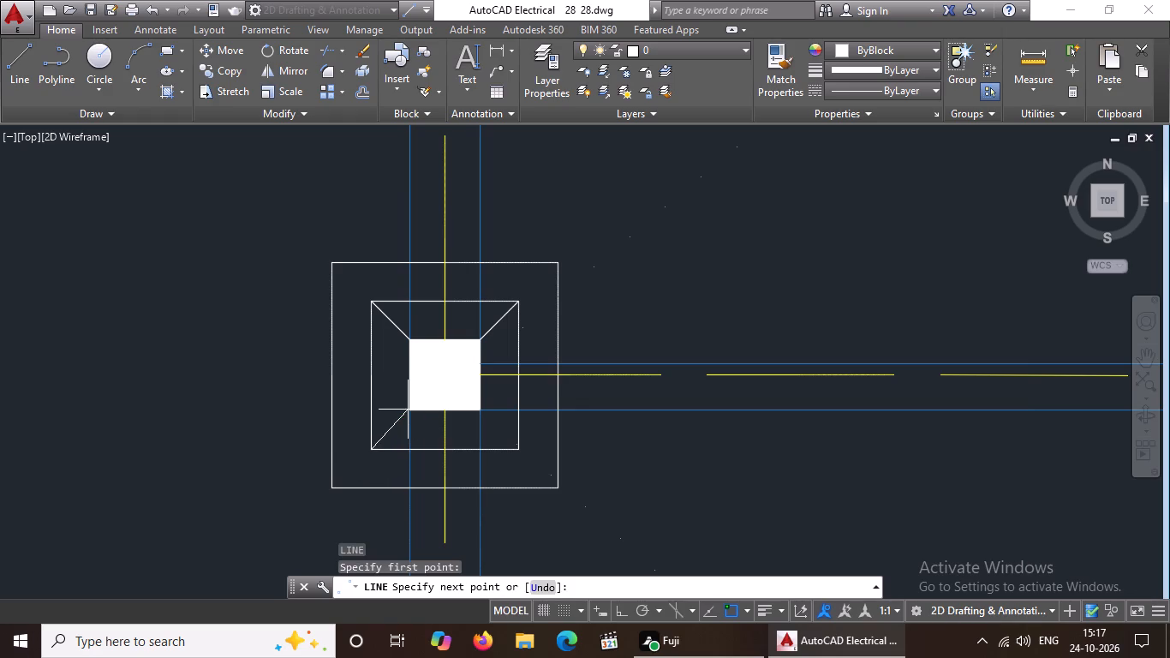
{"action": "left_click", "coordinate": [410, 410]}
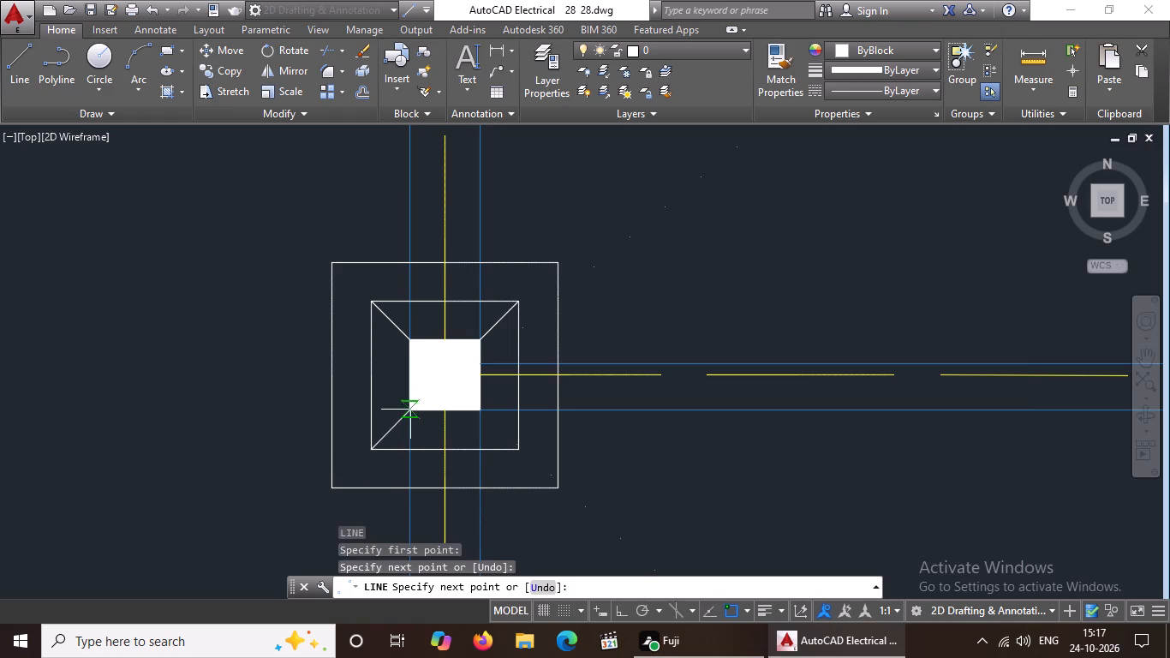
{"action": "key", "text": "Return"}
Draw a diagonal line from the third row west column's southeast corner to the inner outline's southeast corner.
{"action": "key", "text": "l"}
{"action": "key", "text": "Return"}
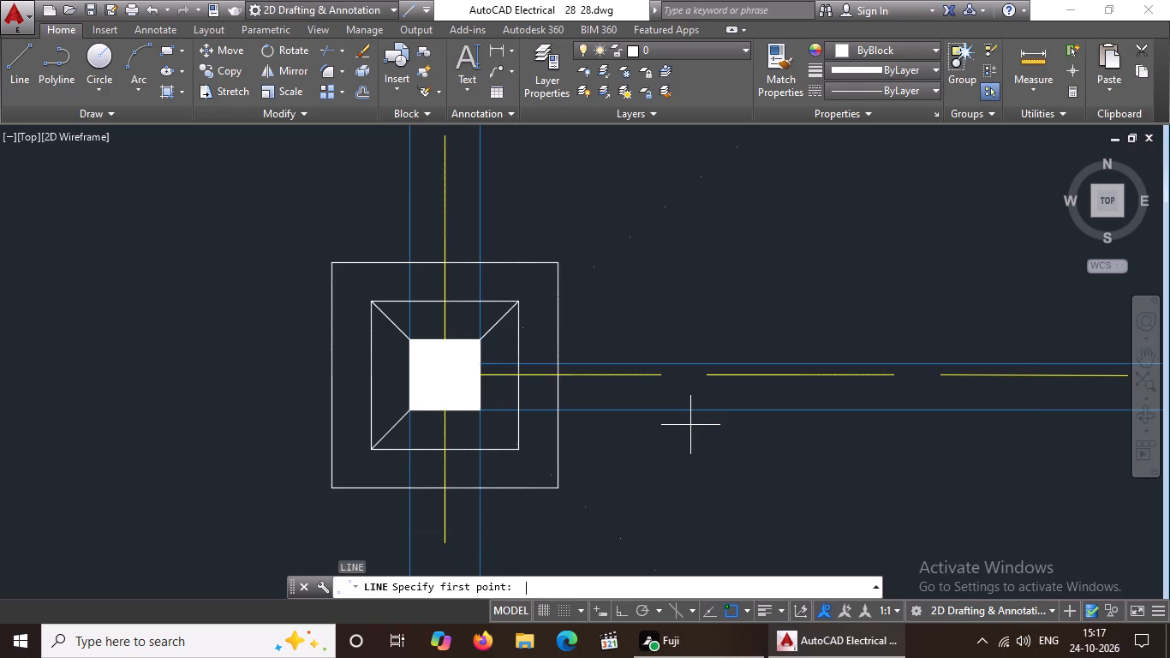
{"action": "scroll", "coordinate": [480, 410], "scroll_direction": "up", "scroll_amount": 2}
{"action": "left_click", "coordinate": [475, 416]}
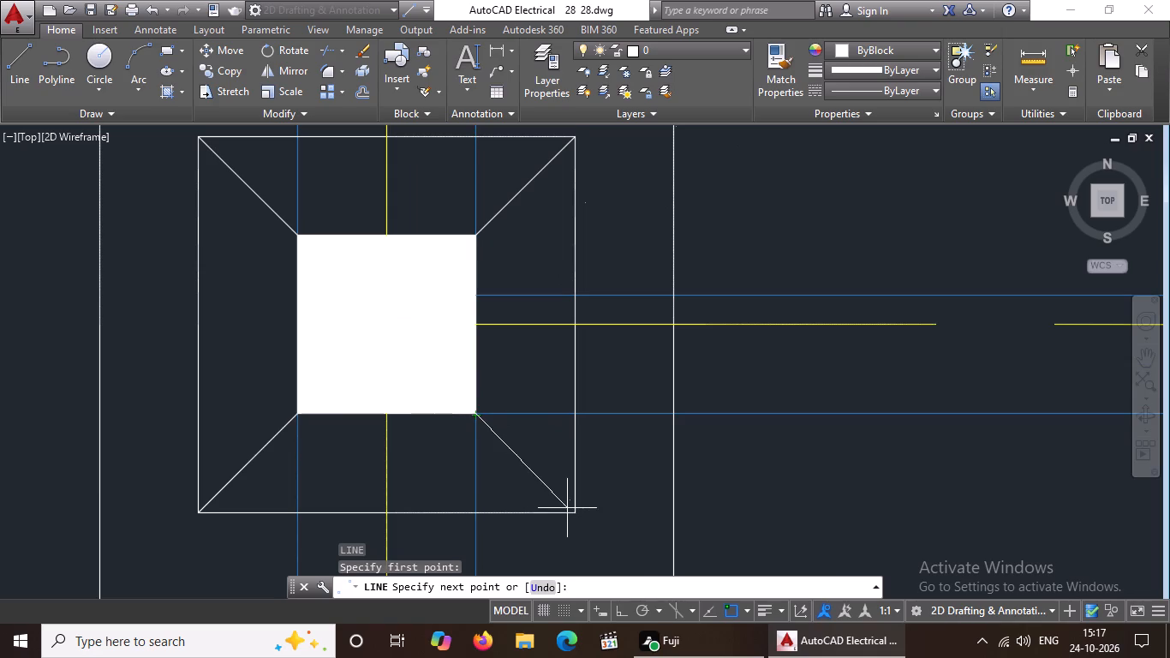
{"action": "left_click", "coordinate": [576, 514]}
{"action": "scroll", "coordinate": [592, 508], "scroll_direction": "down", "scroll_amount": 5}
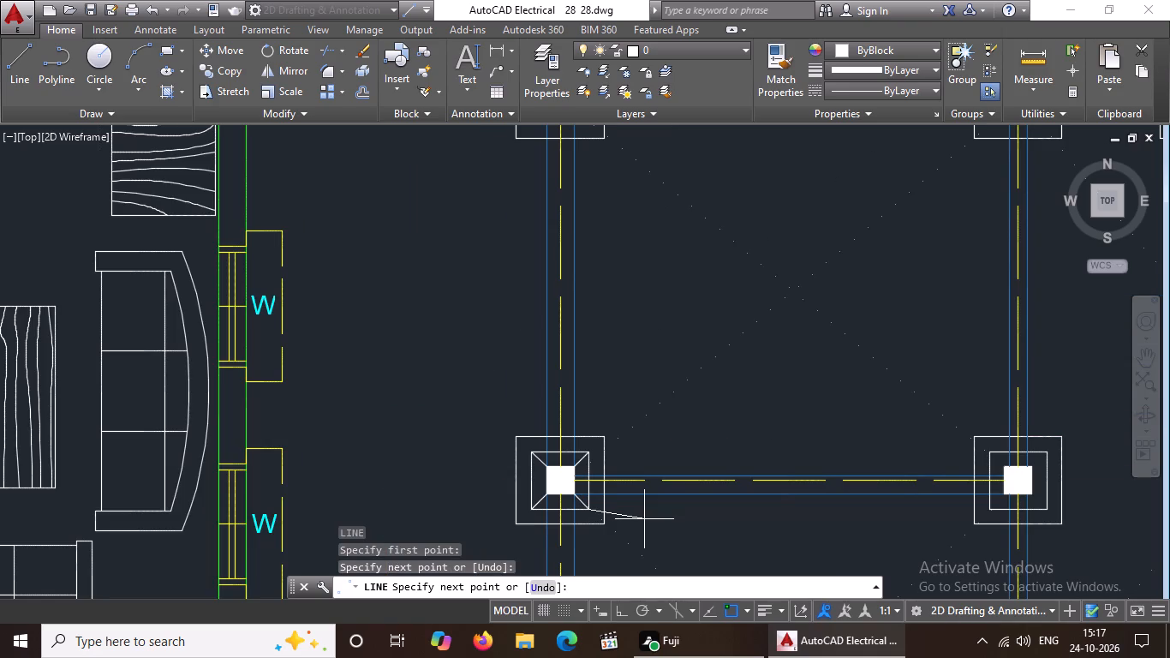
{"action": "key", "text": "Return"}
Limit the object snap modes to Endpoint, Midpoint and Center only.
{"action": "type", "text": "OS"}
{"action": "key", "text": "Return"}
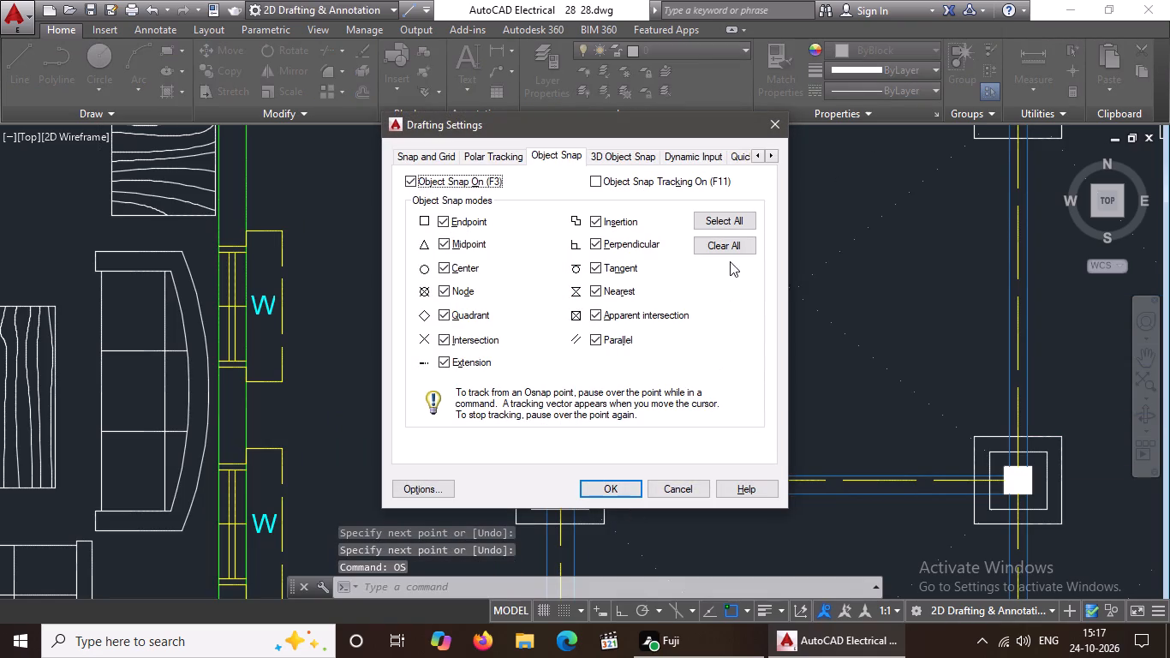
{"action": "left_click", "coordinate": [728, 248]}
{"action": "left_click", "coordinate": [449, 264]}
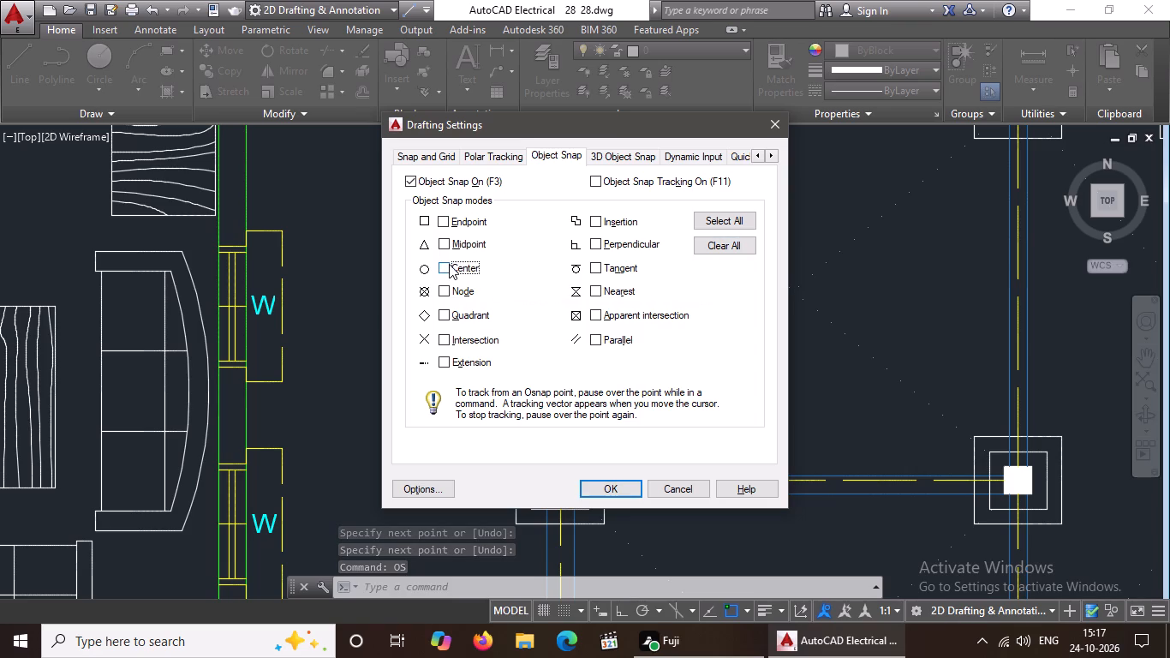
{"action": "left_click", "coordinate": [457, 244]}
{"action": "left_click", "coordinate": [462, 219]}
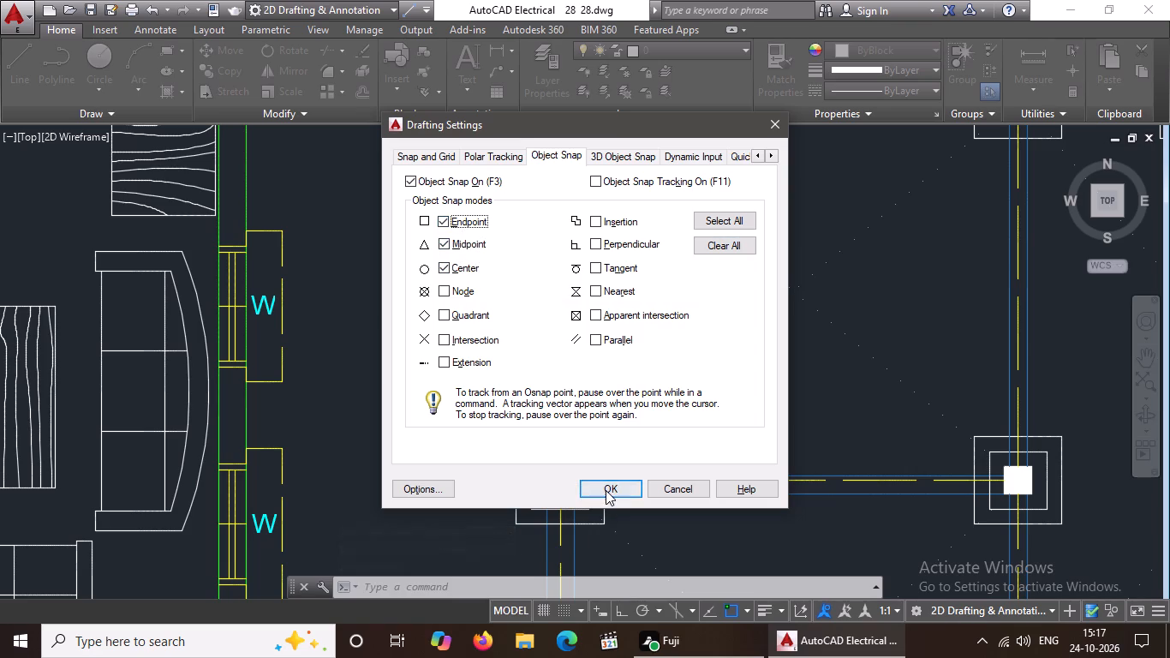
{"action": "left_click", "coordinate": [606, 489]}
At the third row's second column, draw a diagonal line from the column's northeast corner to the inner outline's northeast corner.
{"action": "scroll", "coordinate": [606, 489], "scroll_direction": "down", "scroll_amount": 4}
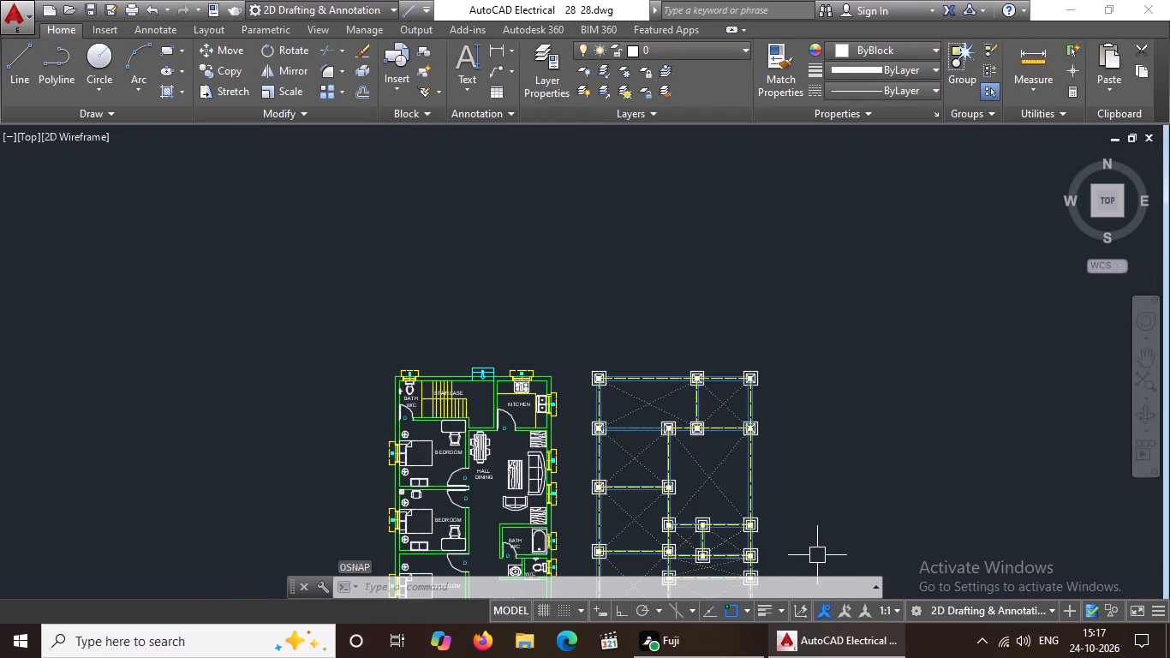
{"action": "key", "text": "Escape"}
{"action": "key", "text": "l"}
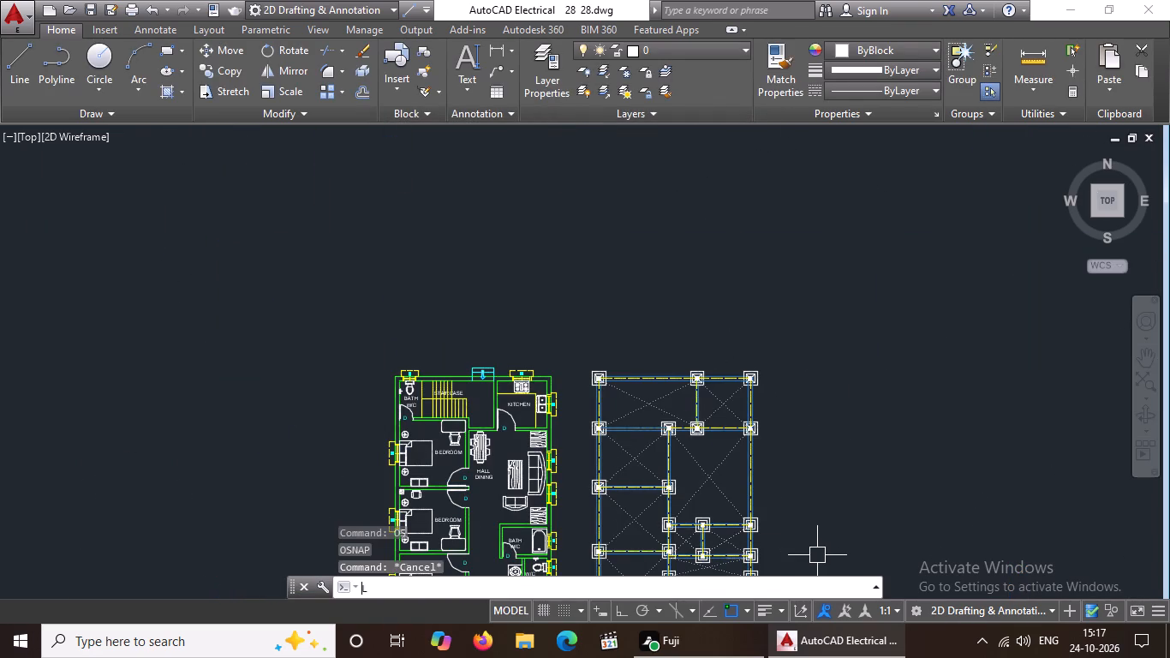
{"action": "key", "text": "Return"}
{"action": "scroll", "coordinate": [685, 423], "scroll_direction": "up", "scroll_amount": 3}
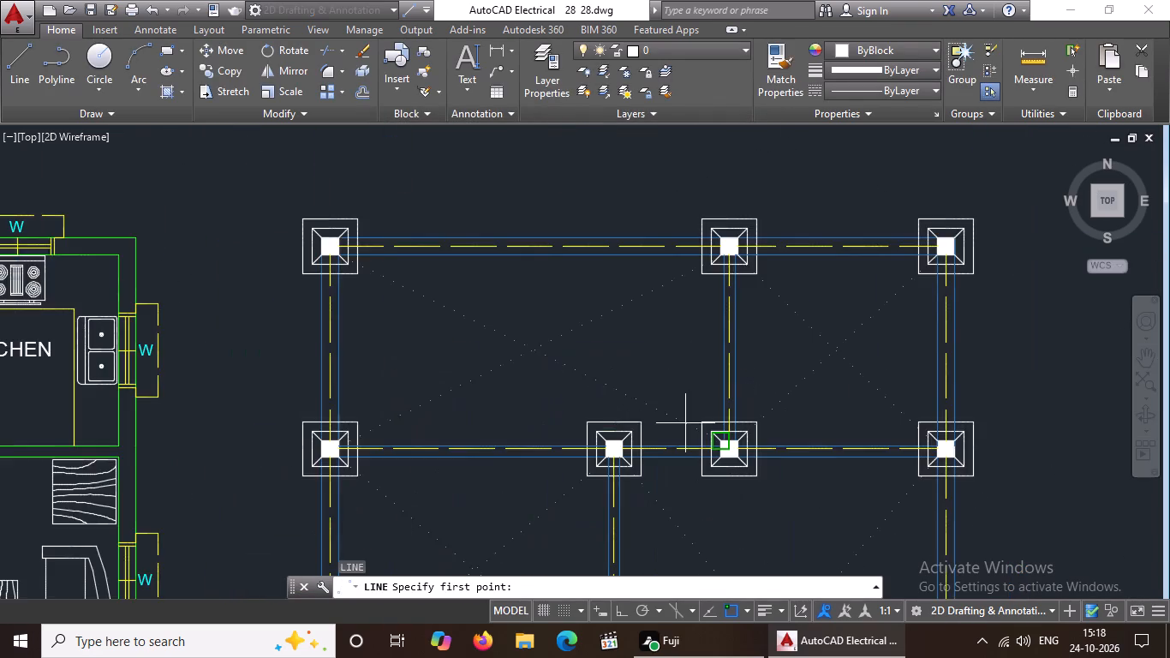
{"action": "scroll", "coordinate": [678, 424], "scroll_direction": "up", "scroll_amount": 2}
{"action": "scroll", "coordinate": [759, 419], "scroll_direction": "down", "scroll_amount": 3}
{"action": "scroll", "coordinate": [908, 449], "scroll_direction": "up", "scroll_amount": 2}
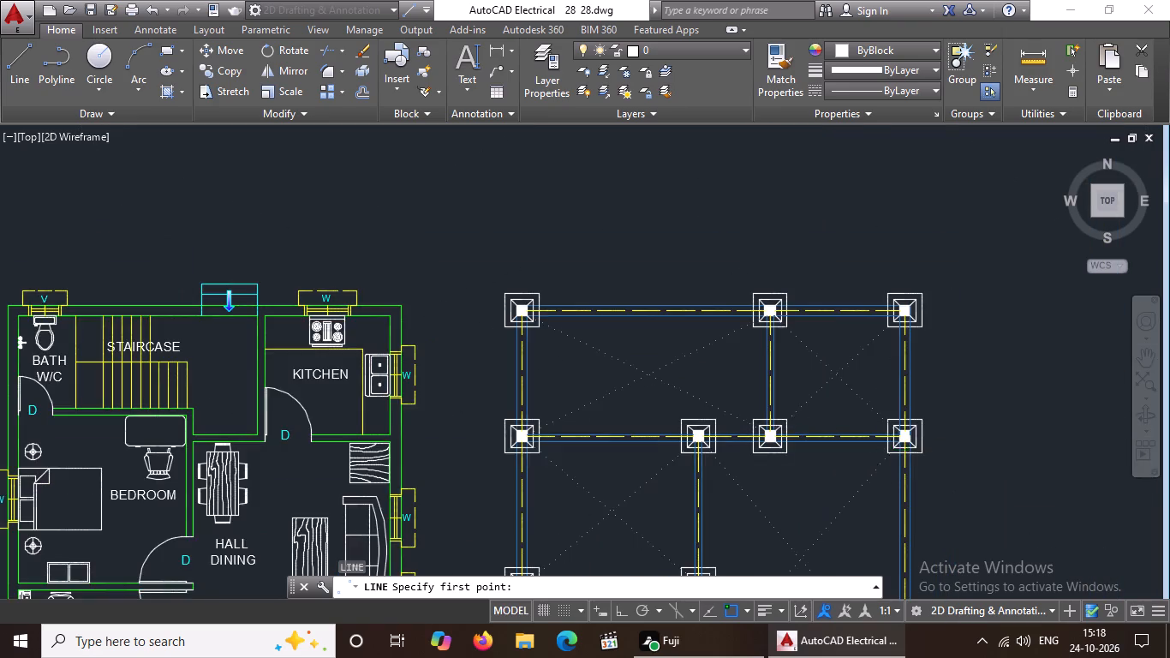
{"action": "scroll", "coordinate": [908, 449], "scroll_direction": "up", "scroll_amount": 1}
{"action": "scroll", "coordinate": [907, 445], "scroll_direction": "down", "scroll_amount": 4}
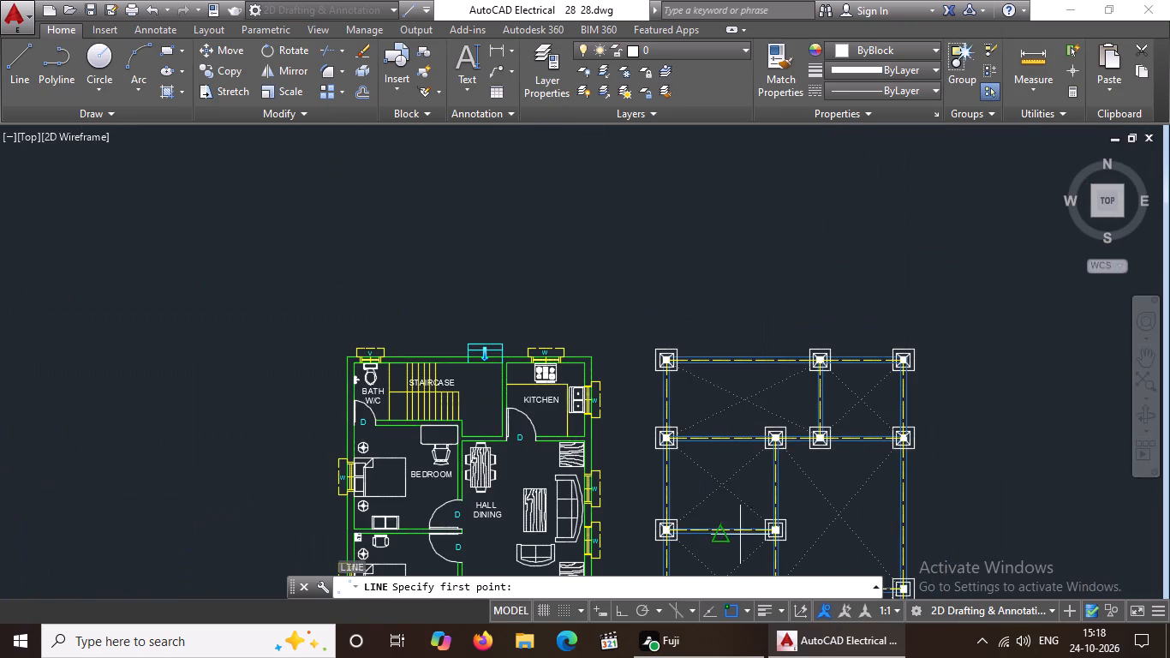
{"action": "scroll", "coordinate": [779, 550], "scroll_direction": "up", "scroll_amount": 6}
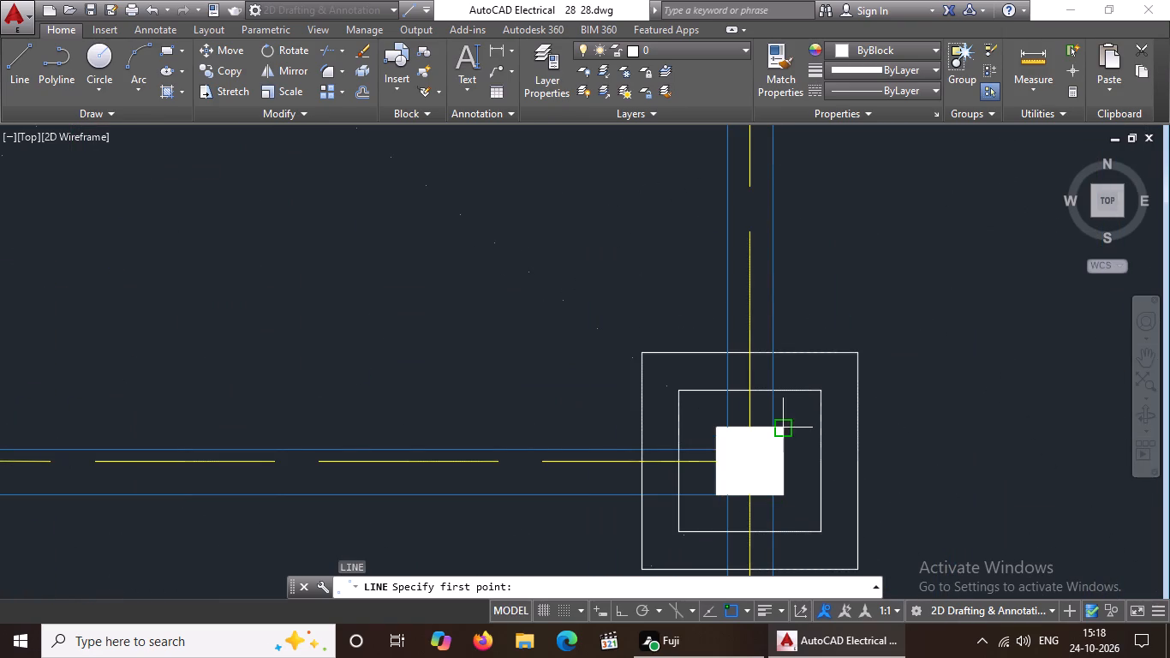
{"action": "left_click_drag", "start_coordinate": [784, 428], "coordinate": [804, 417]}
{"action": "left_click_drag", "start_coordinate": [819, 397], "coordinate": [836, 382]}
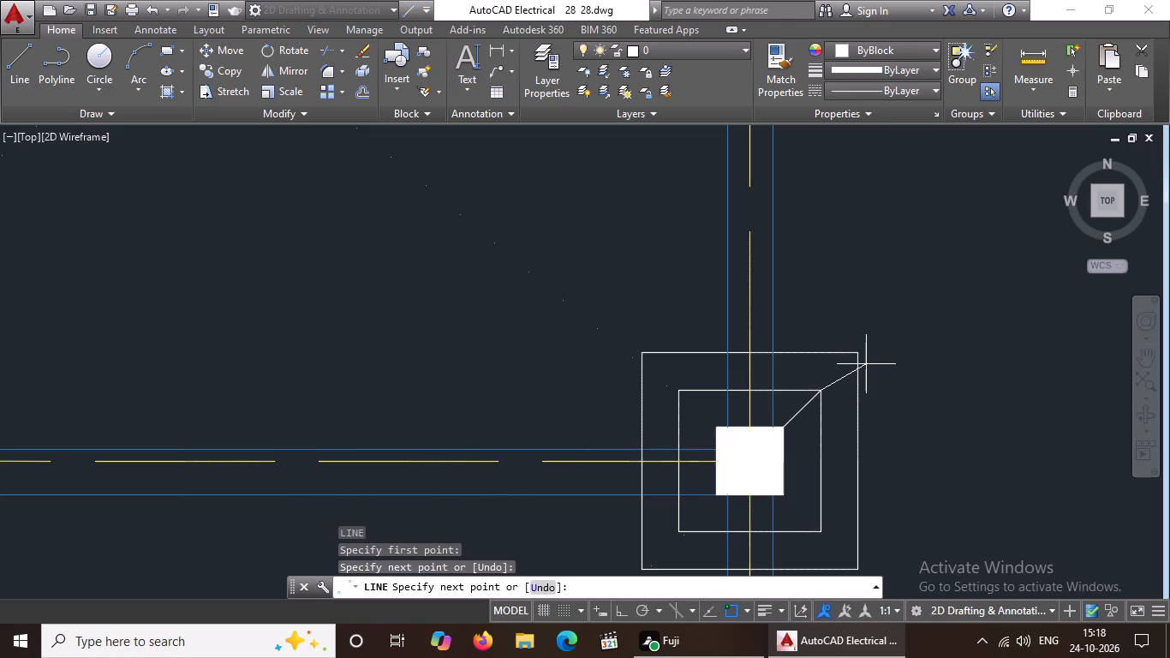
{"action": "key", "text": "Return"}
Draw a diagonal line from the inner outline's northwest corner to the third row second column's northwest corner.
{"action": "key", "text": "l"}
{"action": "key", "text": "Return"}
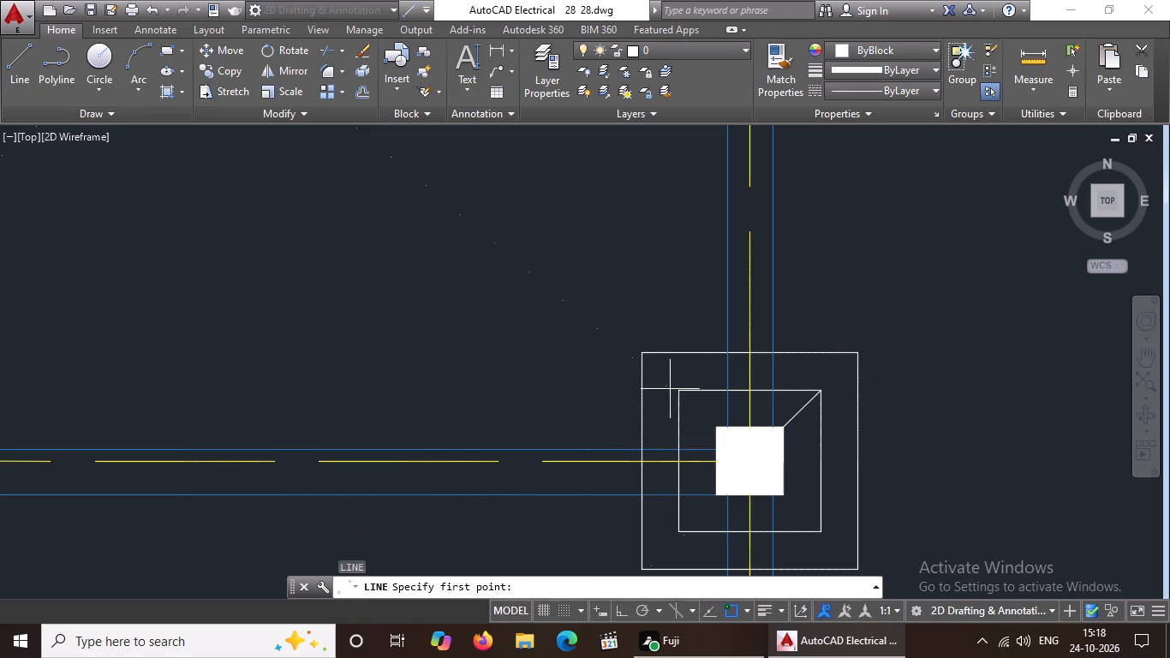
{"action": "left_click", "coordinate": [682, 397]}
{"action": "left_click", "coordinate": [715, 429]}
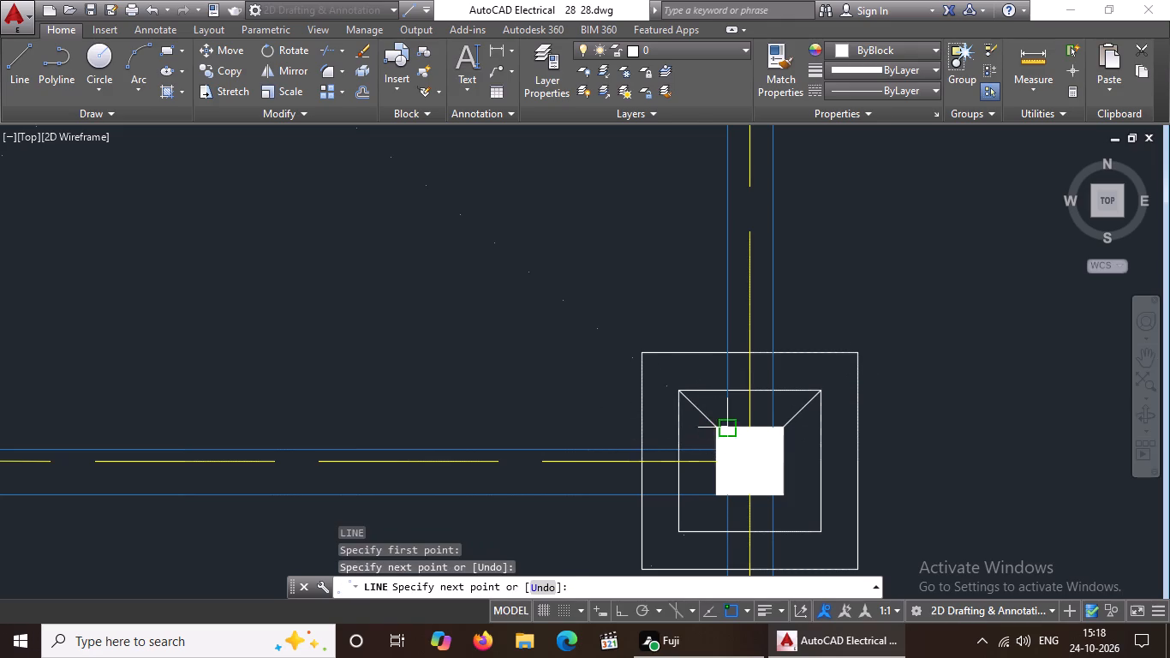
{"action": "key", "text": "Return"}
Draw a diagonal line from the third row second column's southeast corner to the inner outline's southeast corner.
{"action": "key", "text": "l"}
{"action": "key", "text": "Return"}
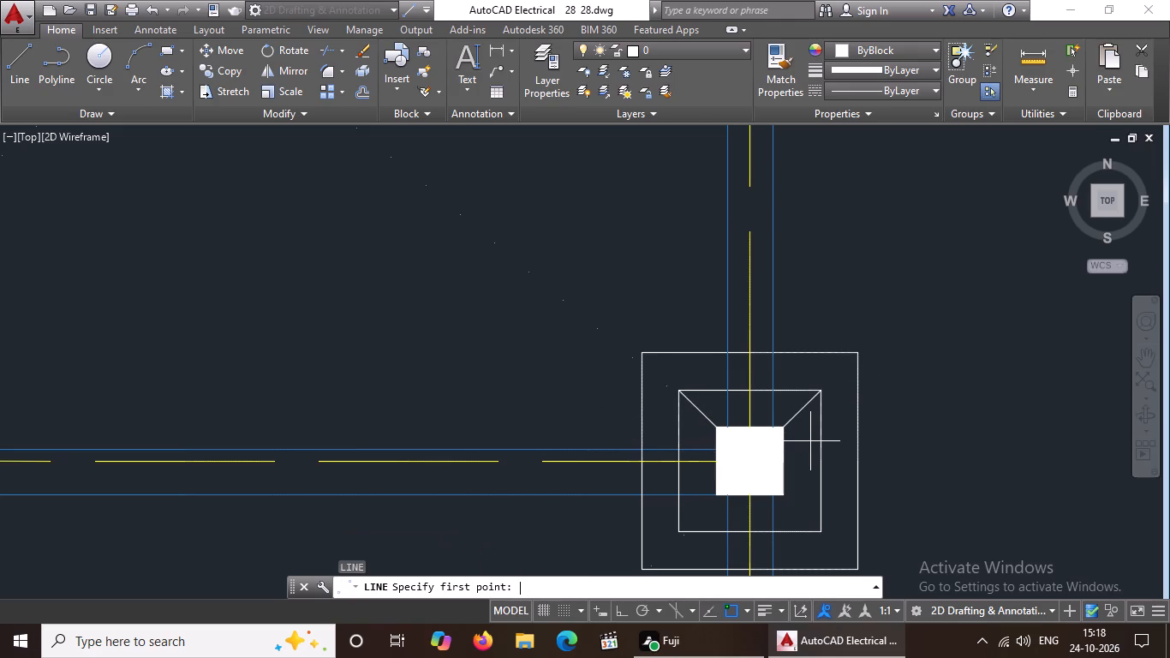
{"action": "left_click", "coordinate": [782, 493]}
{"action": "left_click_drag", "start_coordinate": [819, 531], "coordinate": [839, 528]}
{"action": "key", "text": "Return"}
Draw a diagonal line from the inner outline's southwest corner to the third row second column's southwest corner.
{"action": "key", "text": "l"}
{"action": "key", "text": "Return"}
{"action": "left_click", "coordinate": [677, 534]}
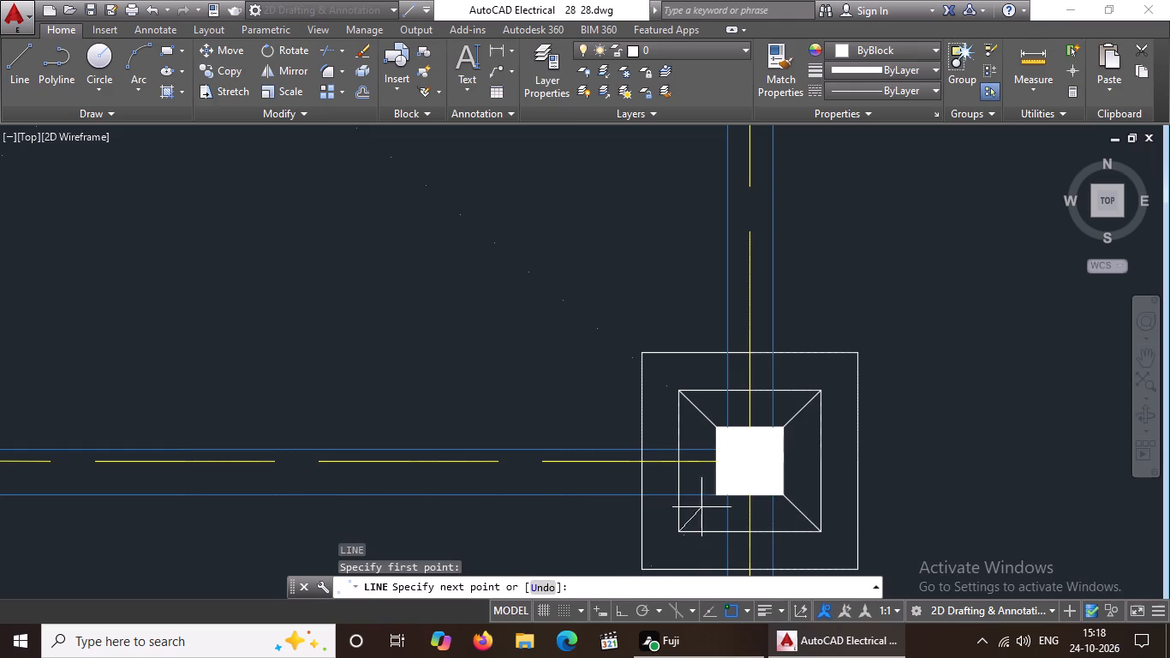
{"action": "left_click", "coordinate": [717, 494]}
{"action": "scroll", "coordinate": [778, 452], "scroll_direction": "down", "scroll_amount": 3}
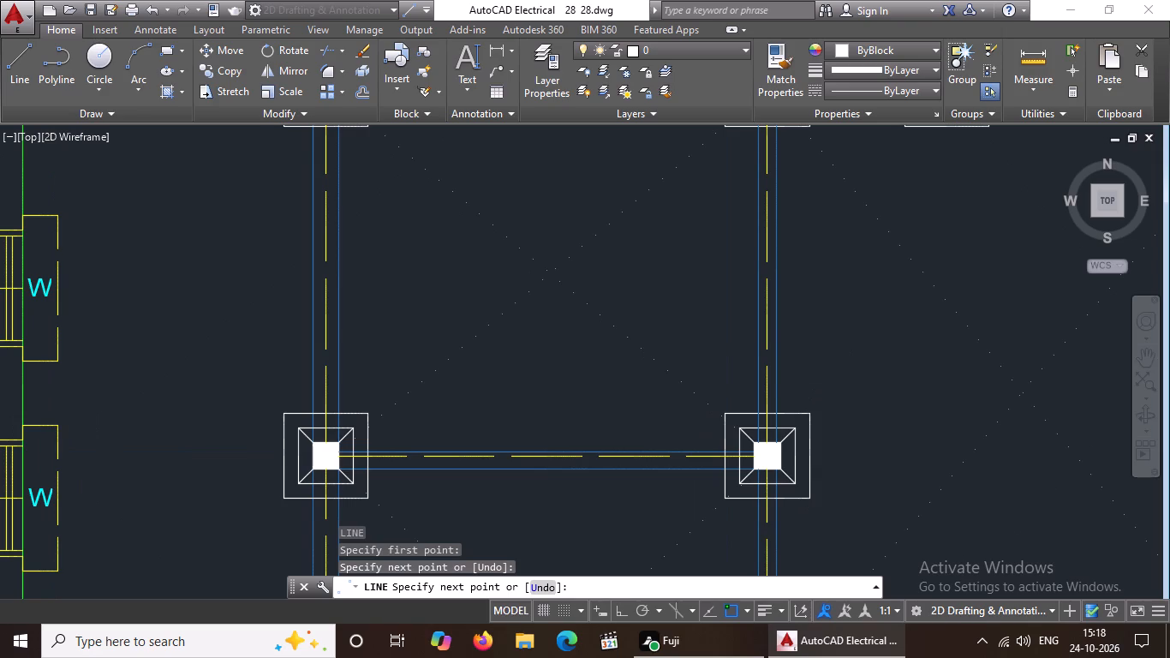
{"action": "key", "text": "Return"}
At the fourth row's first column, draw a diagonal line from the column's northeast corner to the inner outline's northeast corner.
{"action": "key", "text": "l"}
{"action": "key", "text": "Return"}
{"action": "scroll", "coordinate": [734, 383], "scroll_direction": "down", "scroll_amount": 3}
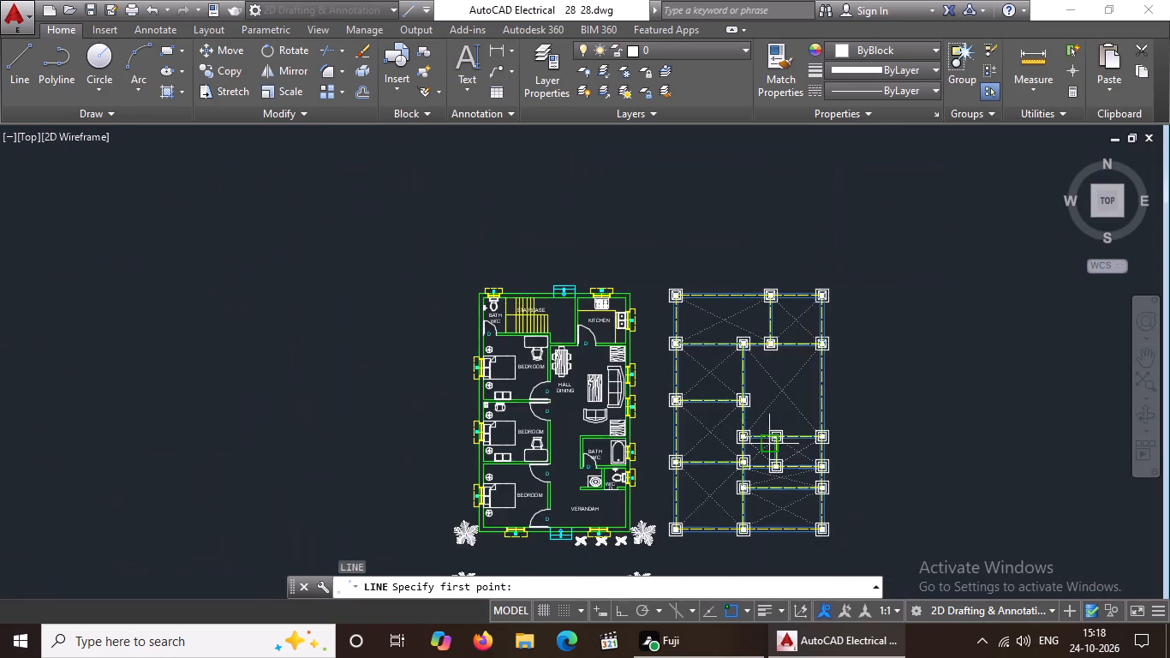
{"action": "scroll", "coordinate": [771, 449], "scroll_direction": "up", "scroll_amount": 3}
{"action": "scroll", "coordinate": [637, 404], "scroll_direction": "up", "scroll_amount": 4}
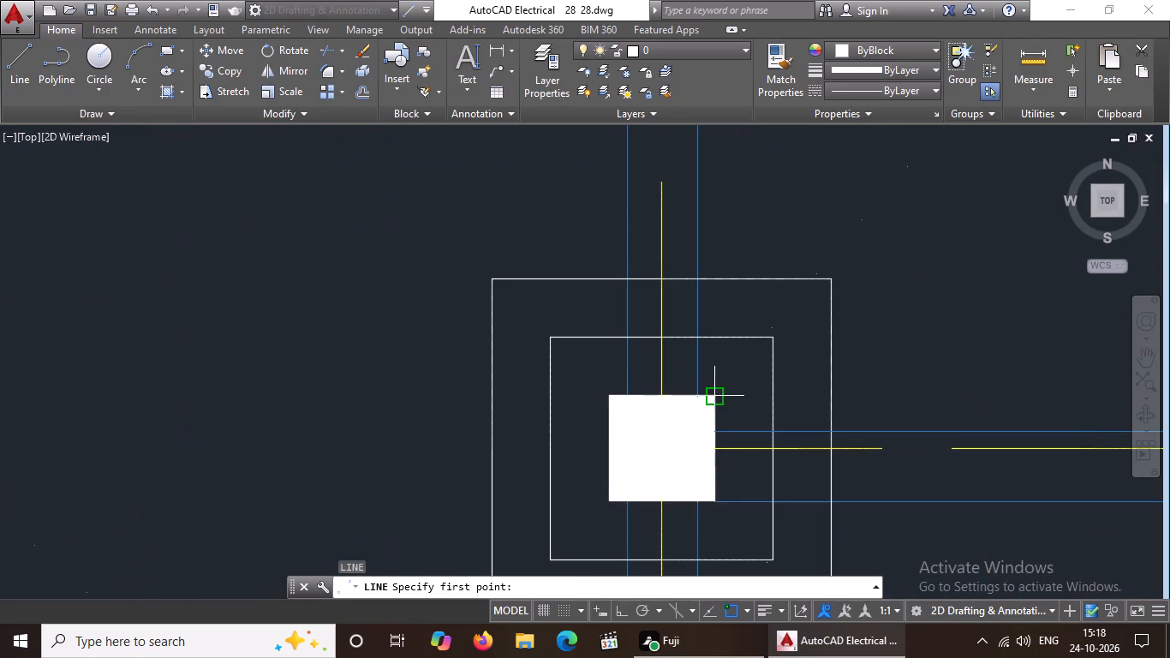
{"action": "left_click", "coordinate": [713, 400]}
{"action": "left_click", "coordinate": [773, 338]}
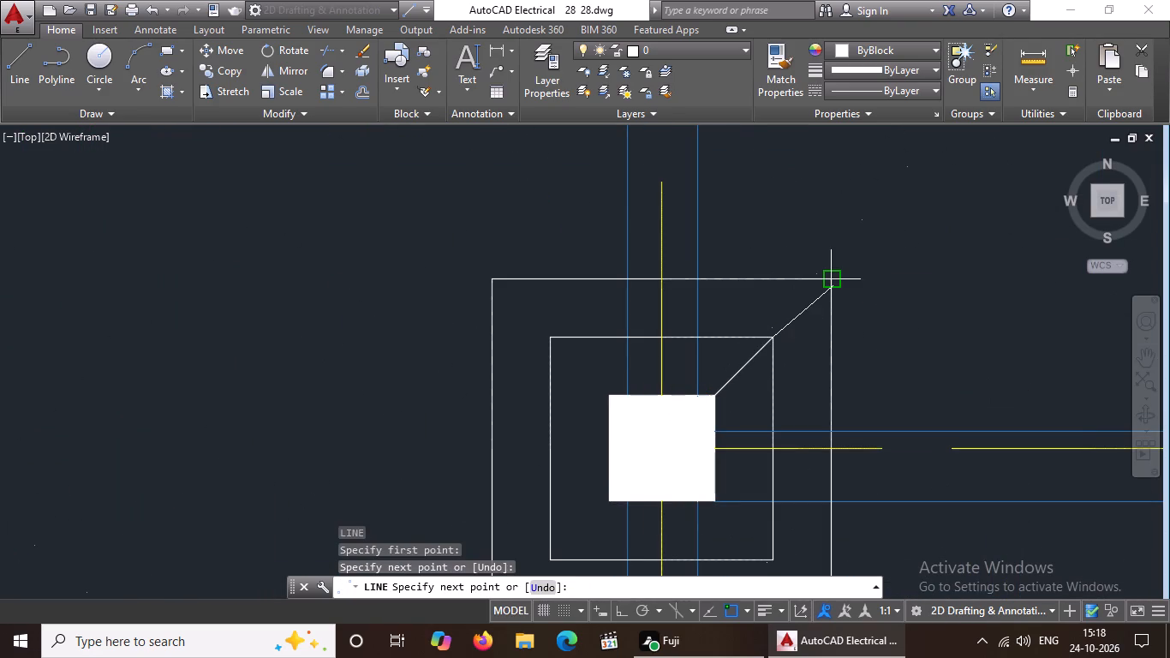
{"action": "key", "text": "Return"}
Draw a diagonal line from the inner outline's northwest corner to the fourth row first column's northwest corner.
{"action": "key", "text": "l"}
{"action": "key", "text": "Return"}
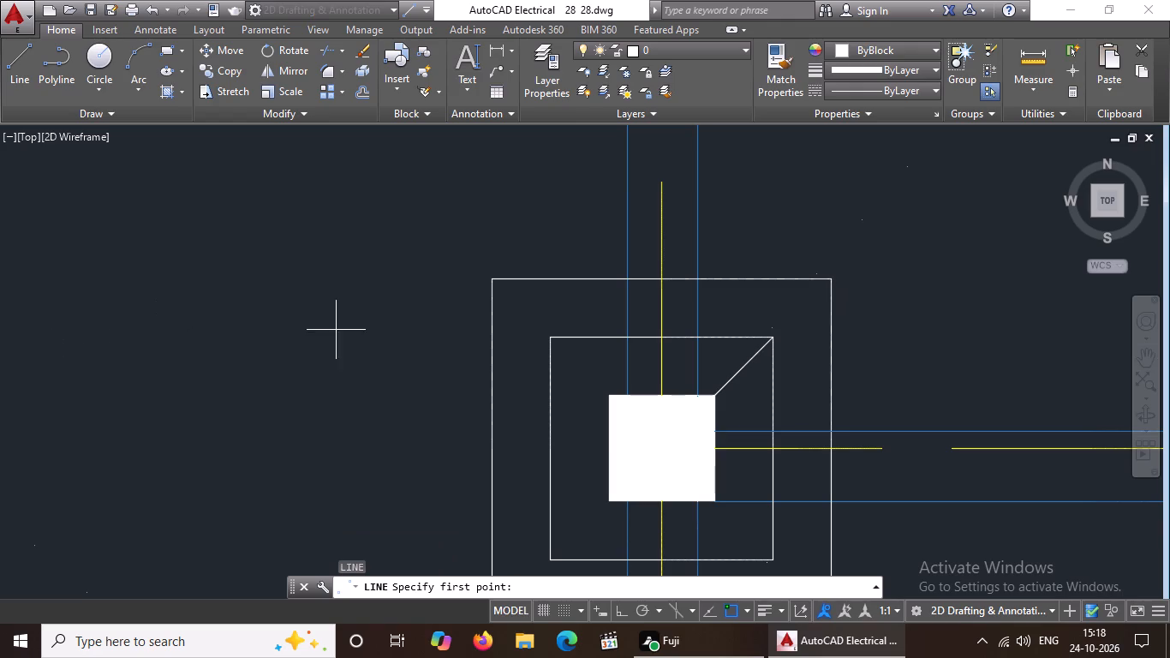
{"action": "left_click", "coordinate": [558, 338]}
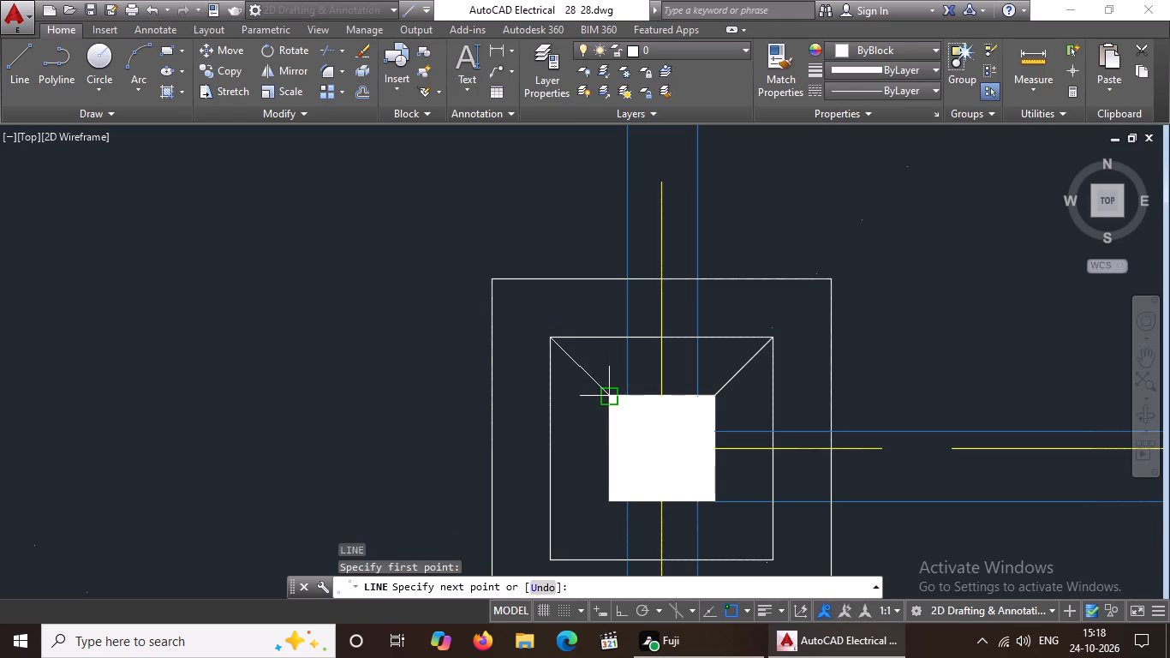
{"action": "left_click", "coordinate": [610, 399]}
{"action": "key", "text": "Return"}
Draw a diagonal line from the inner outline's southwest corner to the fourth row first column's southwest corner.
{"action": "key", "text": "l"}
{"action": "key", "text": "Return"}
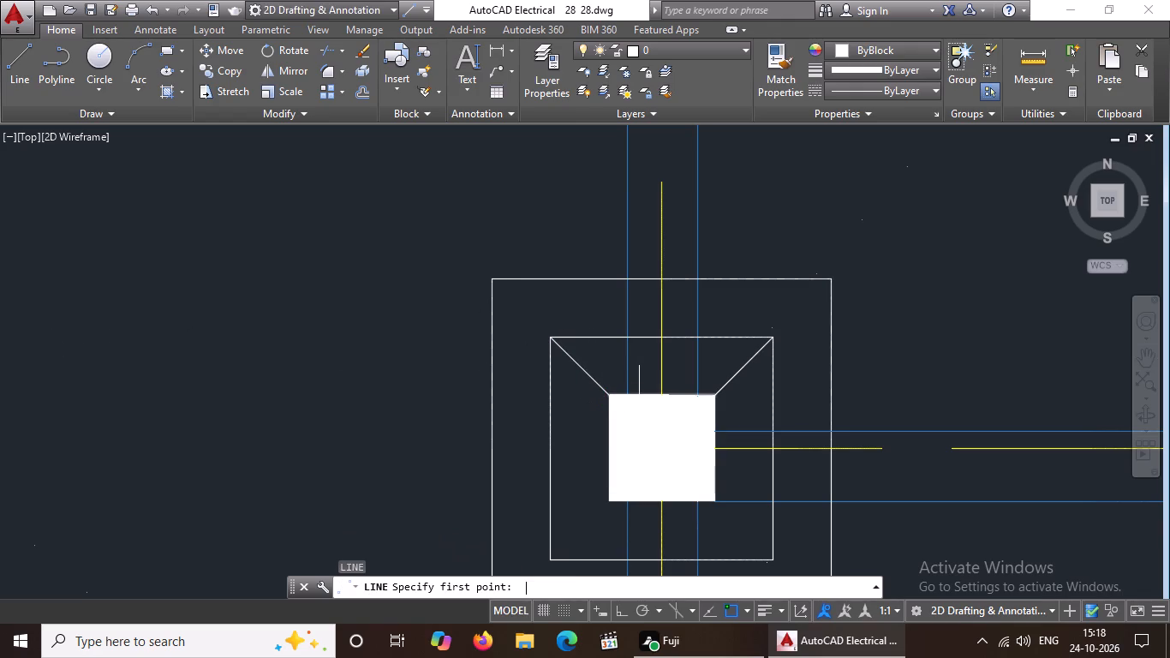
{"action": "left_click", "coordinate": [548, 559]}
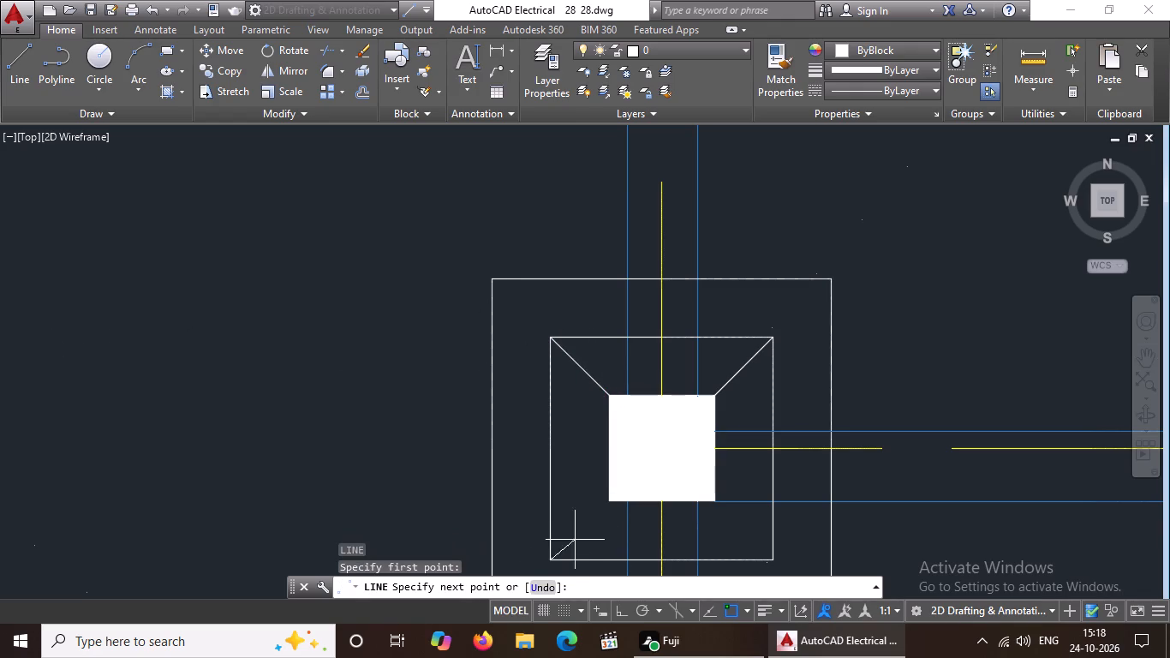
{"action": "left_click", "coordinate": [611, 502]}
{"action": "key", "text": "Return"}
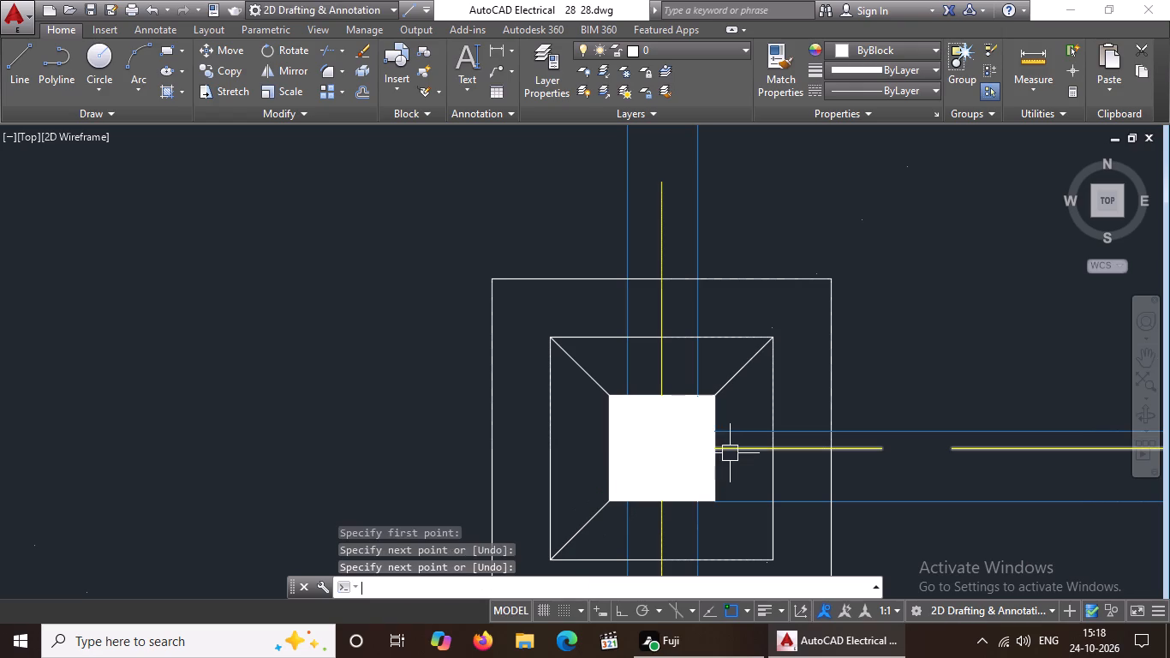
Draw a diagonal line from the fourth row first column's southeast corner to the inner outline's southeast corner.
{"action": "key", "text": "l"}
{"action": "key", "text": "Return"}
{"action": "scroll", "coordinate": [728, 454], "scroll_direction": "down", "scroll_amount": 2}
{"action": "scroll", "coordinate": [728, 454], "scroll_direction": "up", "scroll_amount": 3}
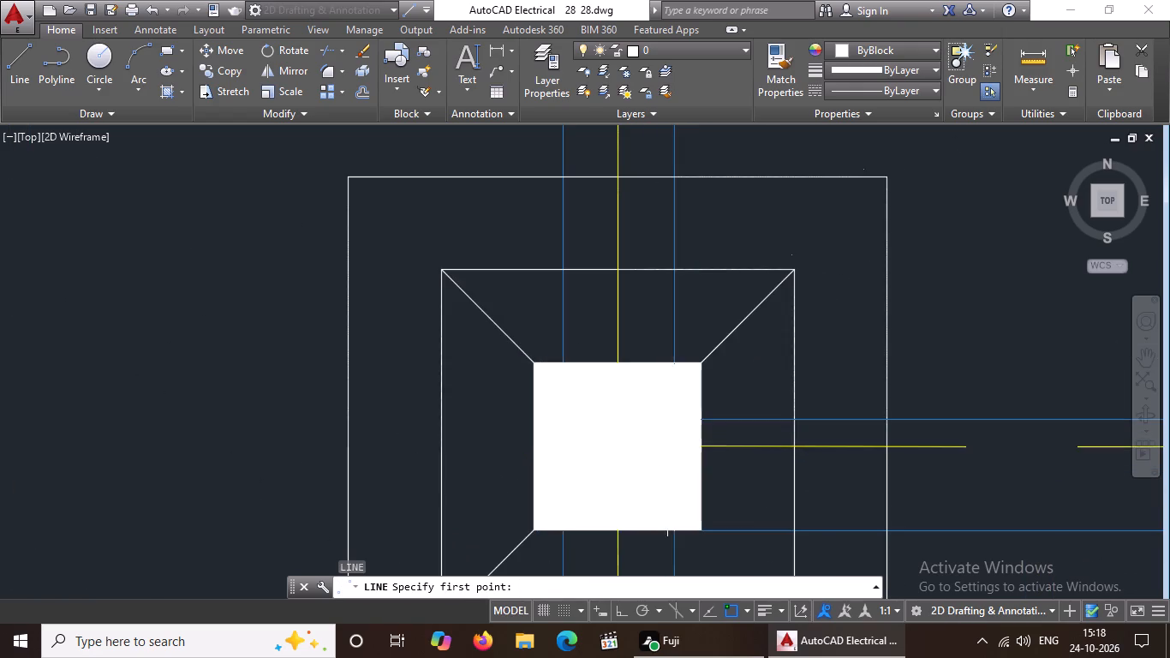
{"action": "scroll", "coordinate": [697, 488], "scroll_direction": "down", "scroll_amount": 3}
{"action": "scroll", "coordinate": [712, 523], "scroll_direction": "up", "scroll_amount": 3}
{"action": "left_click", "coordinate": [649, 414]}
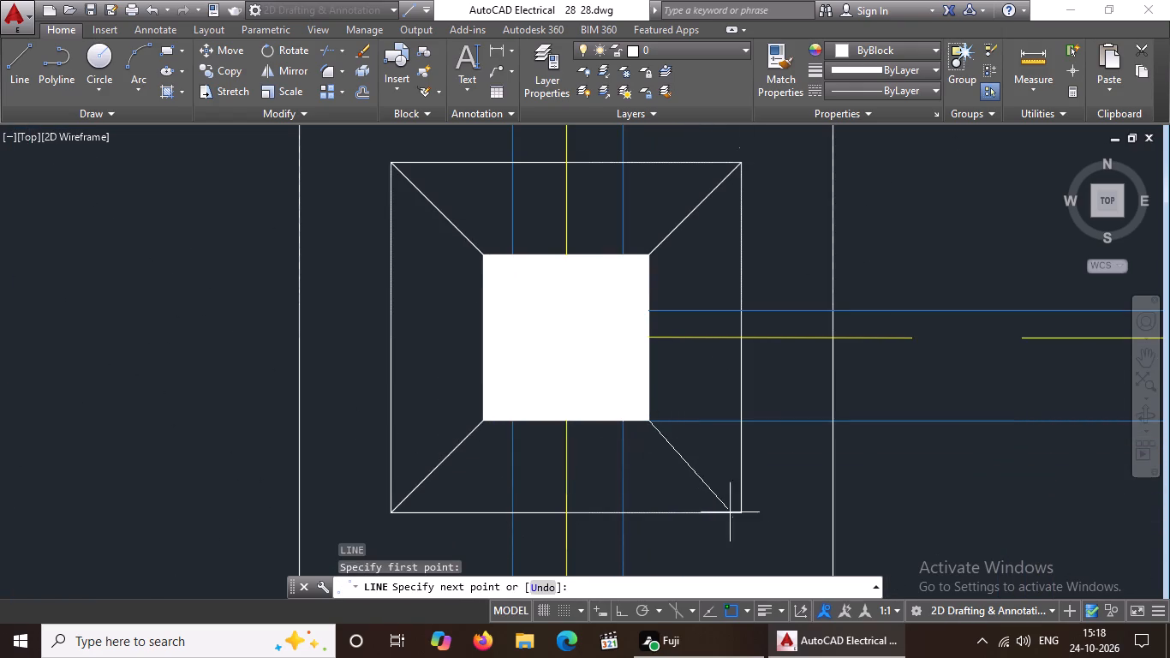
{"action": "left_click_drag", "start_coordinate": [736, 516], "coordinate": [747, 514]}
{"action": "key", "text": "Return"}
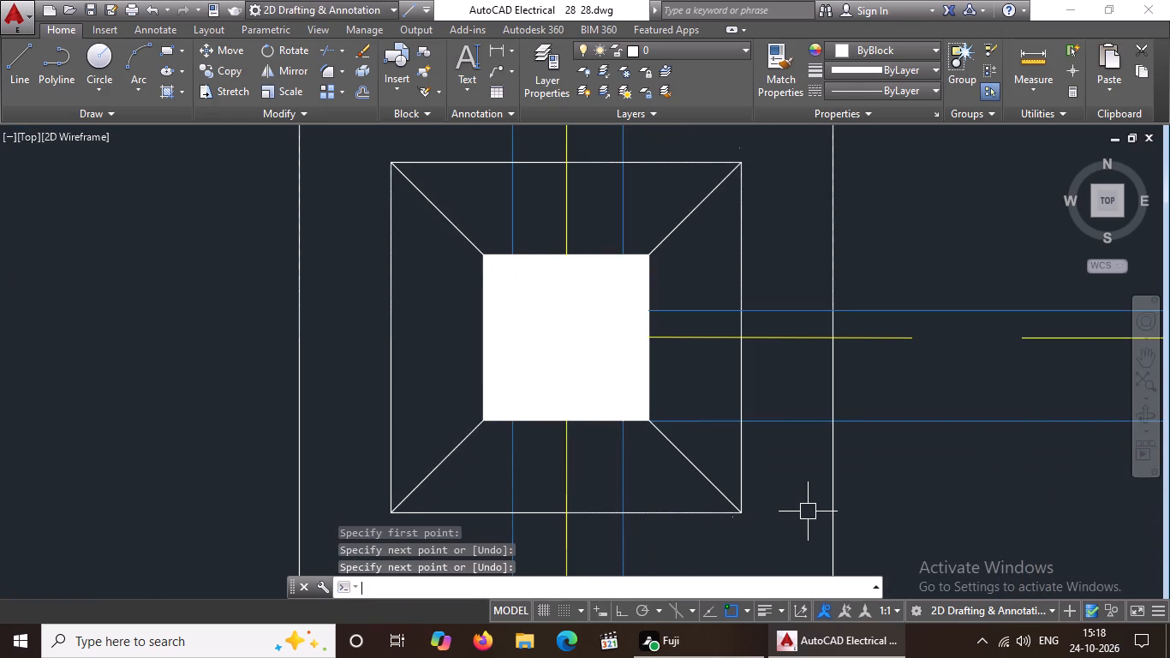
At the fourth row's second column, draw a diagonal line from the column's northeast corner to the inner outline's northeast corner.
{"action": "key", "text": "l"}
{"action": "key", "text": "Return"}
{"action": "scroll", "coordinate": [728, 556], "scroll_direction": "down", "scroll_amount": 3}
{"action": "scroll", "coordinate": [802, 509], "scroll_direction": "down", "scroll_amount": 3}
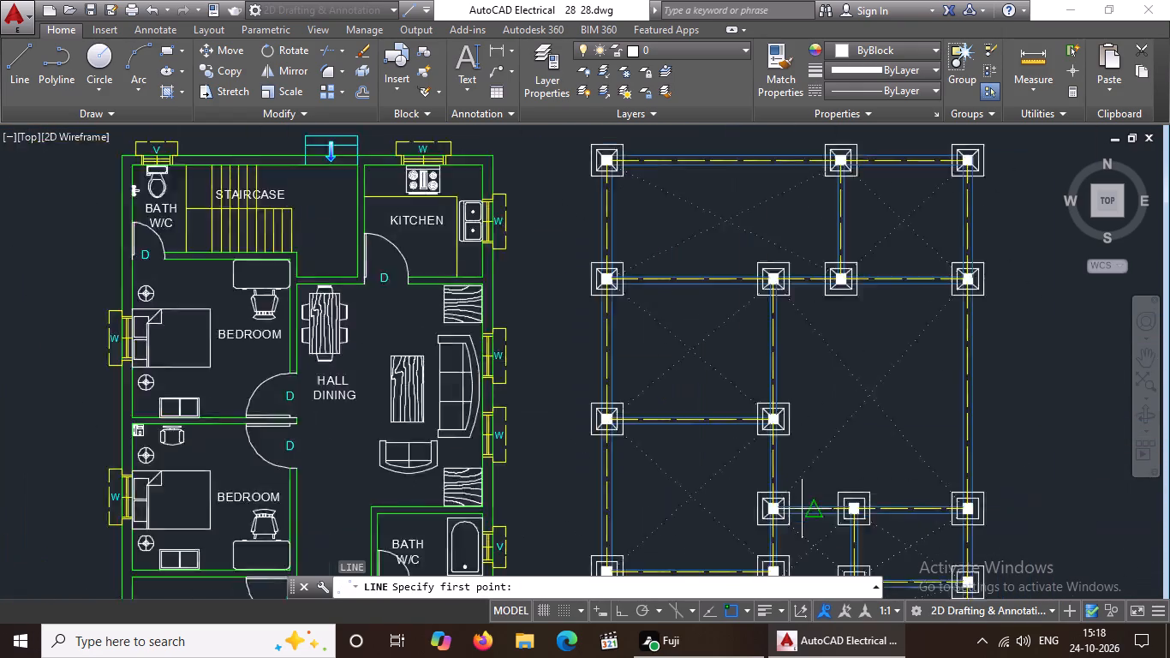
{"action": "scroll", "coordinate": [875, 556], "scroll_direction": "up", "scroll_amount": 3}
{"action": "scroll", "coordinate": [793, 348], "scroll_direction": "up", "scroll_amount": 3}
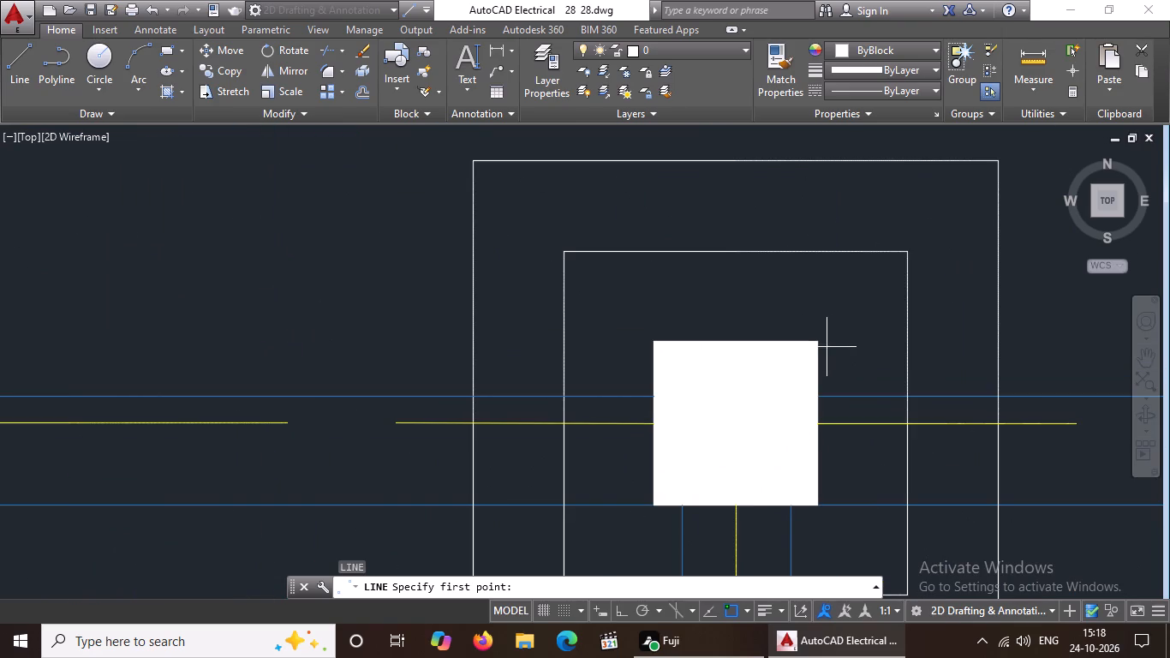
{"action": "left_click", "coordinate": [816, 340]}
{"action": "left_click", "coordinate": [907, 245]}
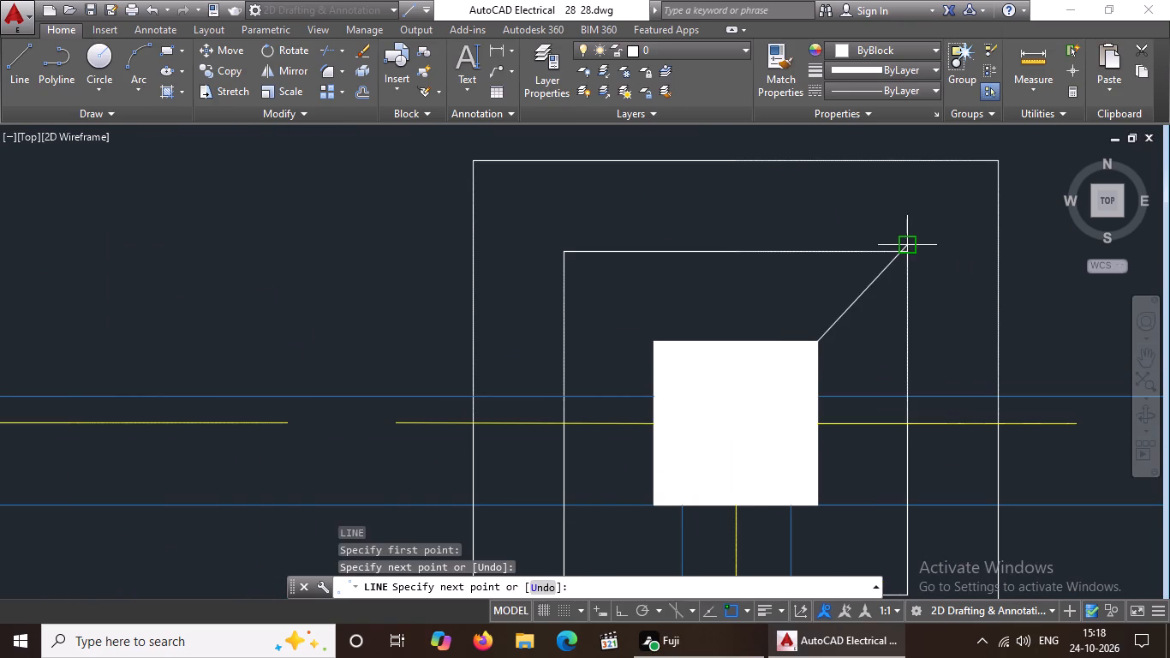
{"action": "key", "text": "ctrl+z"}
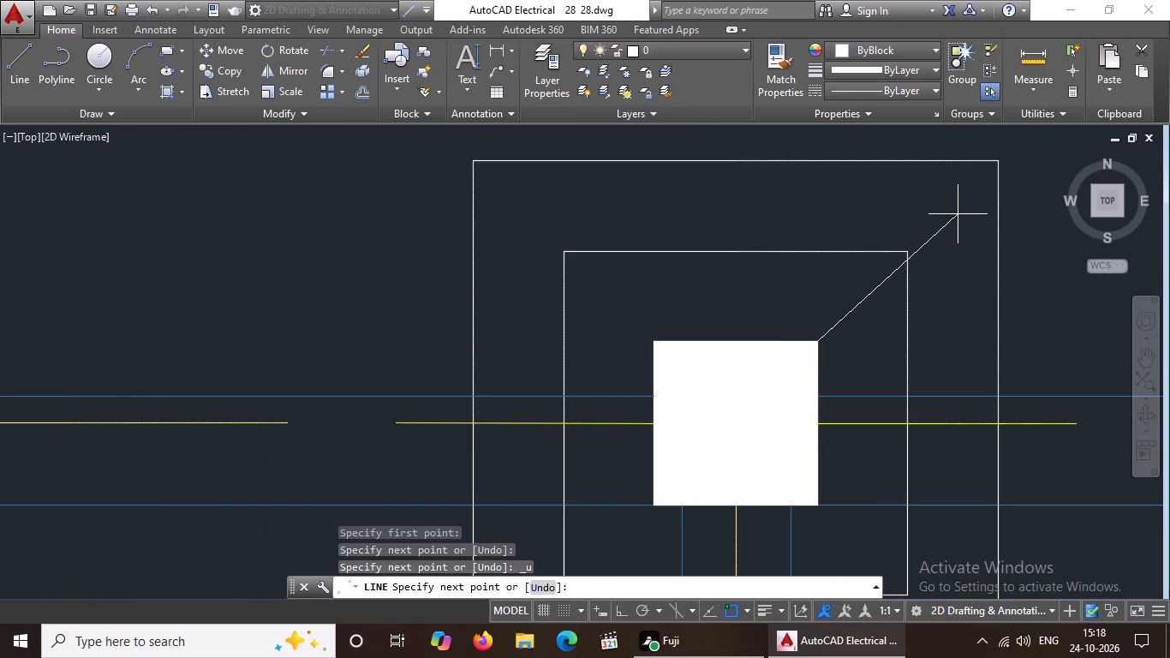
{"action": "left_click", "coordinate": [906, 251]}
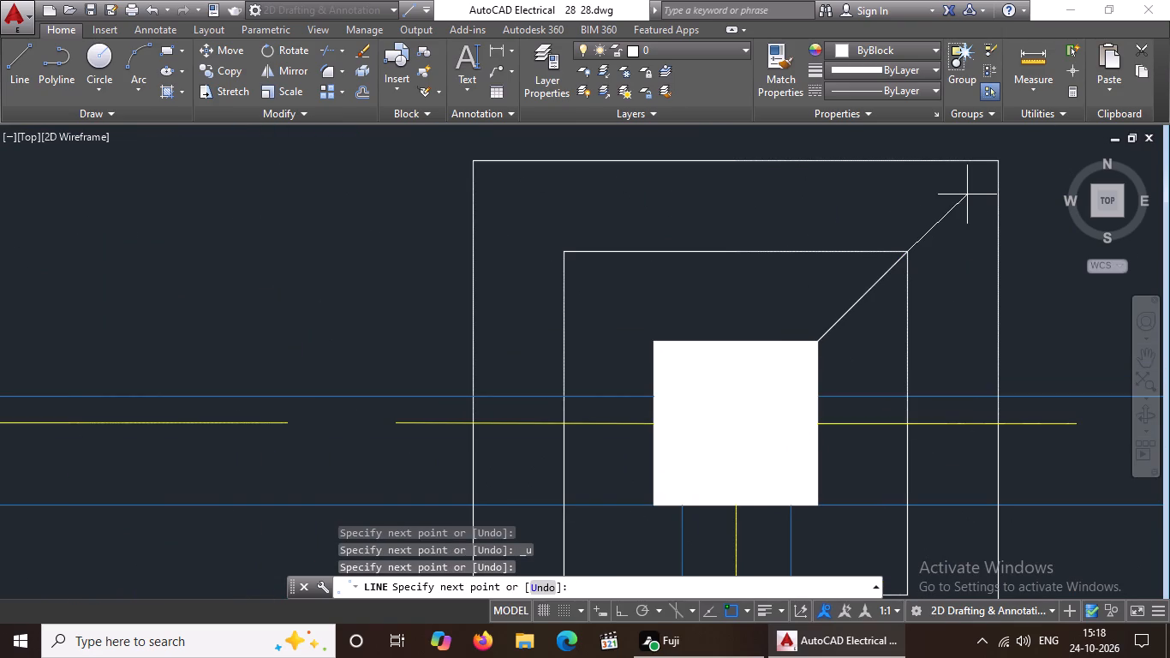
{"action": "key", "text": "Return"}
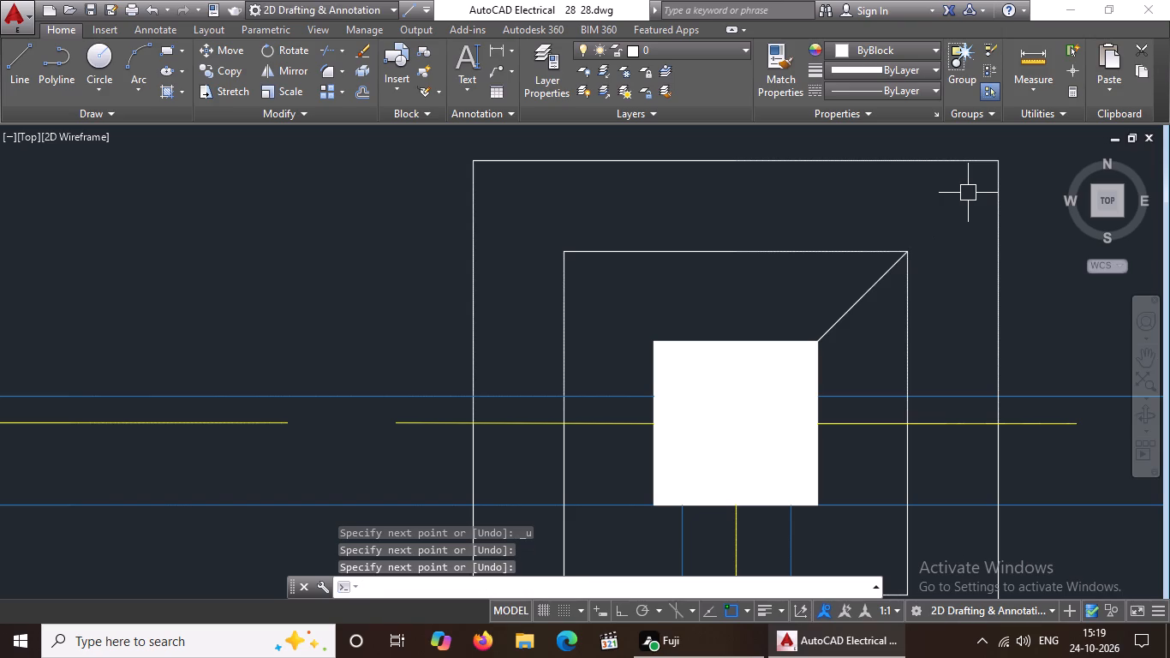
Draw a diagonal line from the inner outline's northwest corner to the fourth row second column's northwest corner.
{"action": "type", "text": "L;"}
{"action": "key", "text": "Return"}
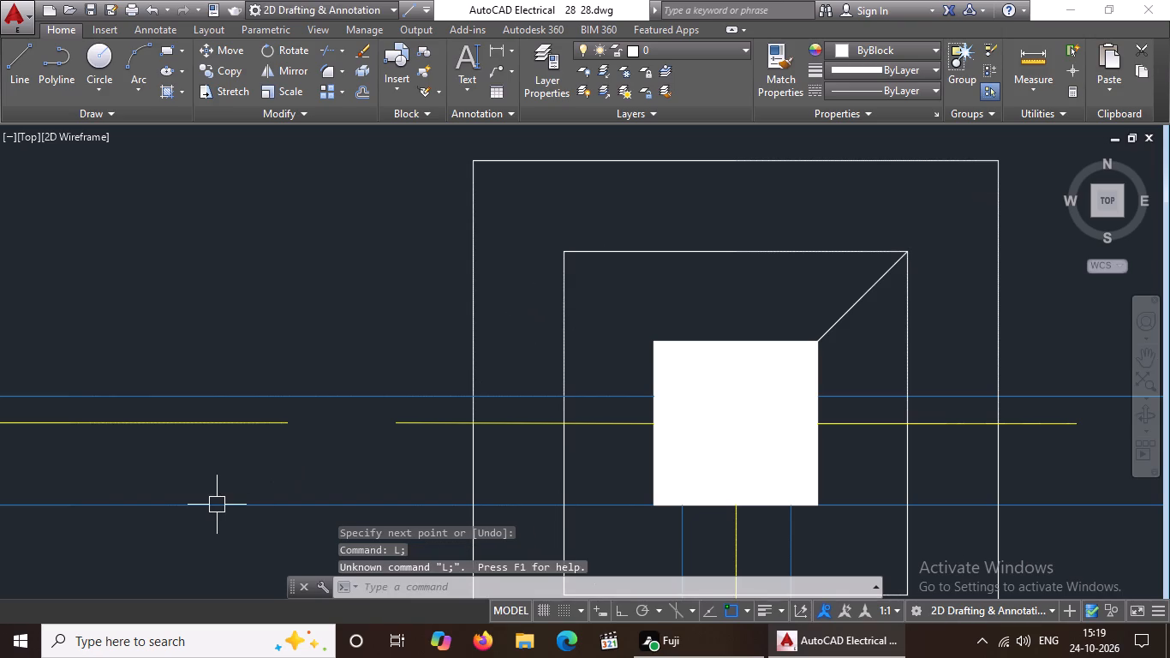
{"action": "key", "text": "Escape"}
{"action": "key", "text": "l"}
{"action": "key", "text": "Return"}
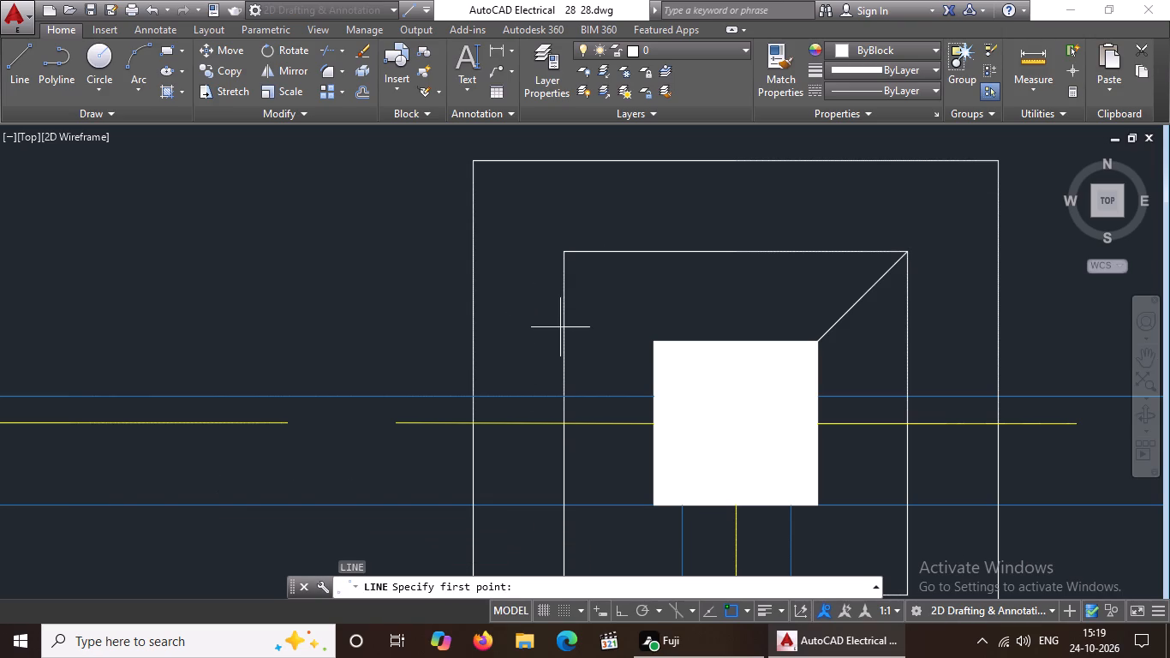
{"action": "left_click", "coordinate": [571, 254]}
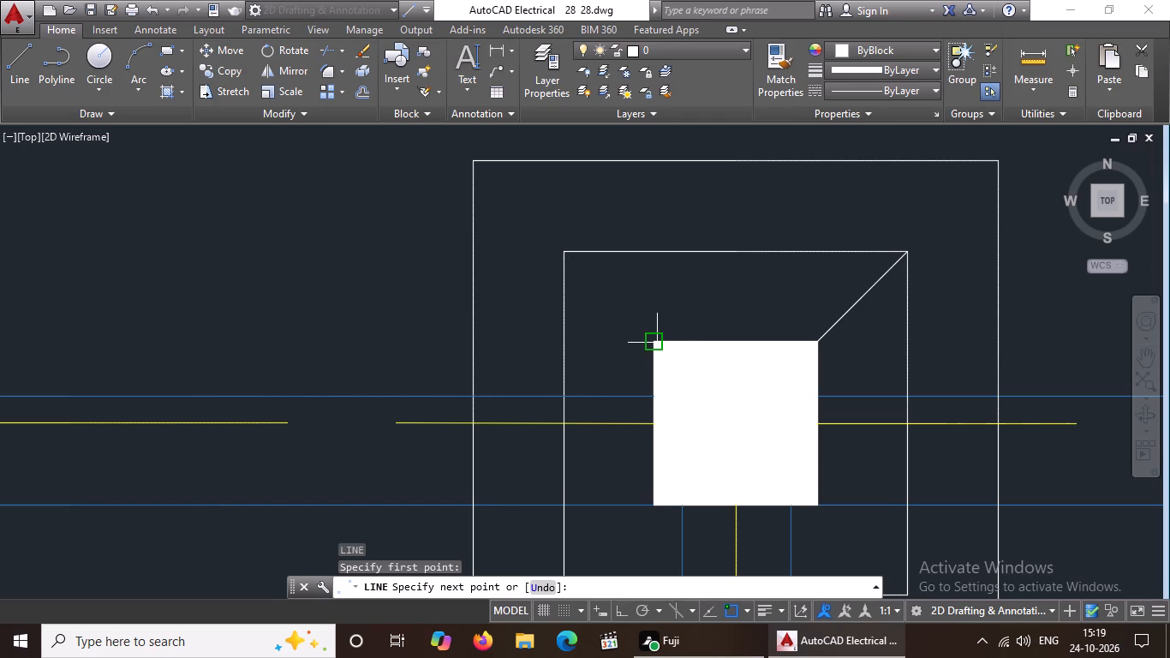
{"action": "left_click", "coordinate": [655, 342]}
{"action": "scroll", "coordinate": [670, 334], "scroll_direction": "down", "scroll_amount": 5}
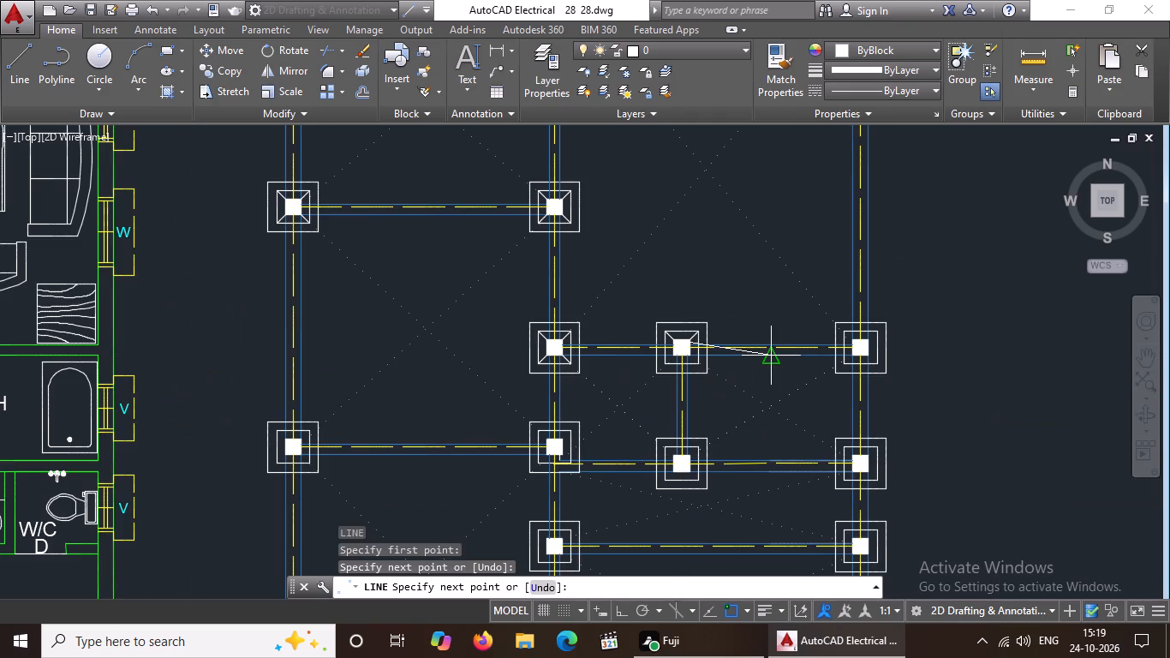
{"action": "key", "text": "Return"}
Draw a diagonal line from the inner outline's southwest corner to the fourth row second column's southwest corner.
{"action": "key", "text": "l"}
{"action": "key", "text": "Return"}
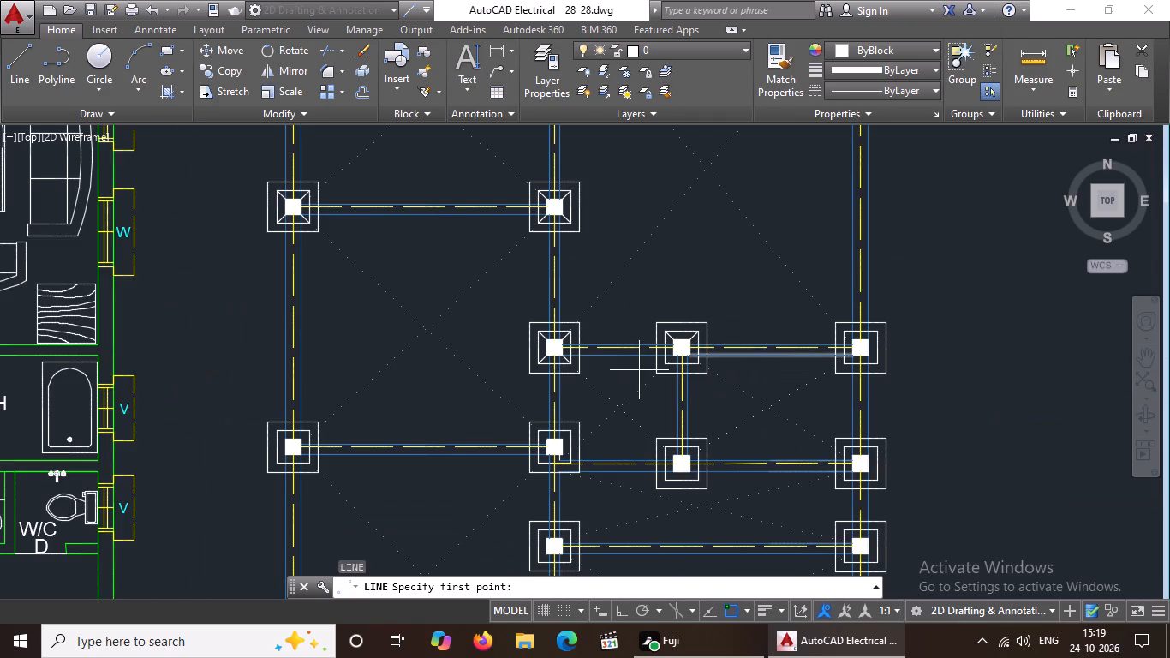
{"action": "scroll", "coordinate": [736, 320], "scroll_direction": "down", "scroll_amount": 1}
{"action": "scroll", "coordinate": [765, 218], "scroll_direction": "down", "scroll_amount": 1}
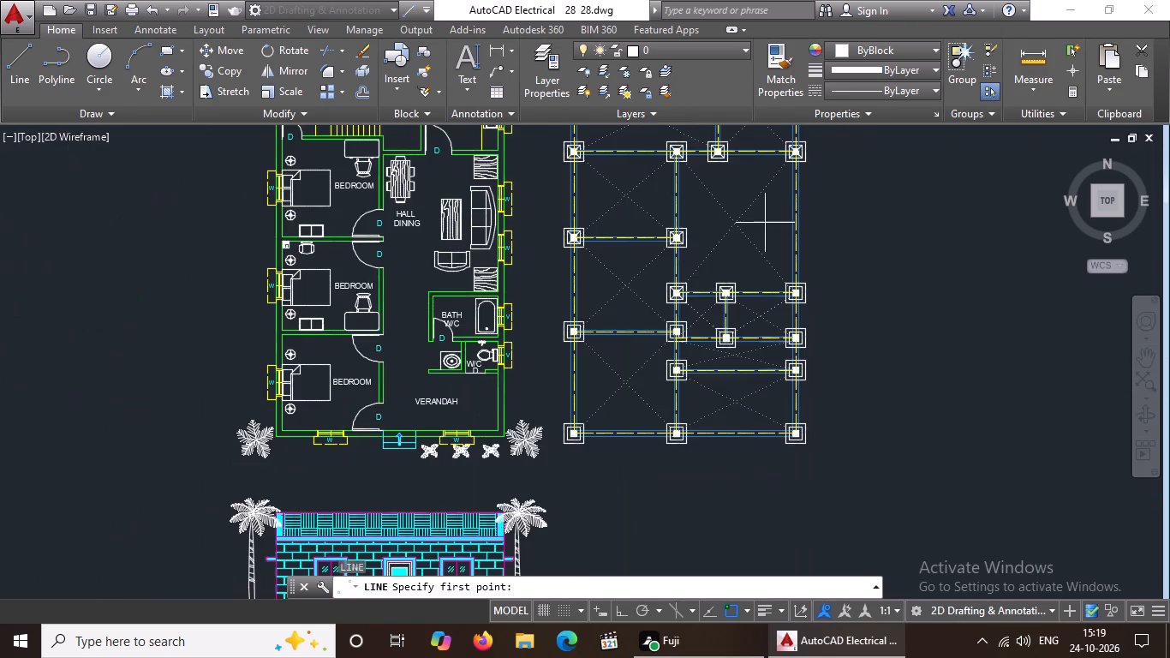
{"action": "scroll", "coordinate": [764, 205], "scroll_direction": "up", "scroll_amount": 2}
{"action": "scroll", "coordinate": [653, 452], "scroll_direction": "up", "scroll_amount": 2}
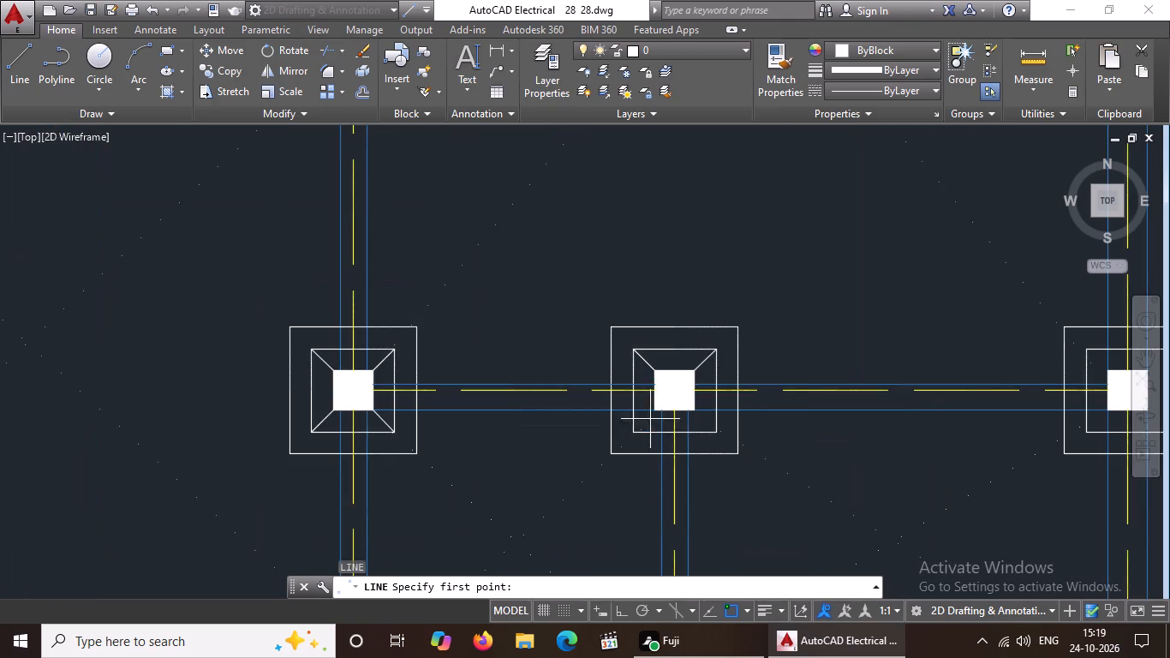
{"action": "scroll", "coordinate": [647, 411], "scroll_direction": "up", "scroll_amount": 2}
{"action": "left_click_drag", "start_coordinate": [611, 466], "coordinate": [619, 457]}
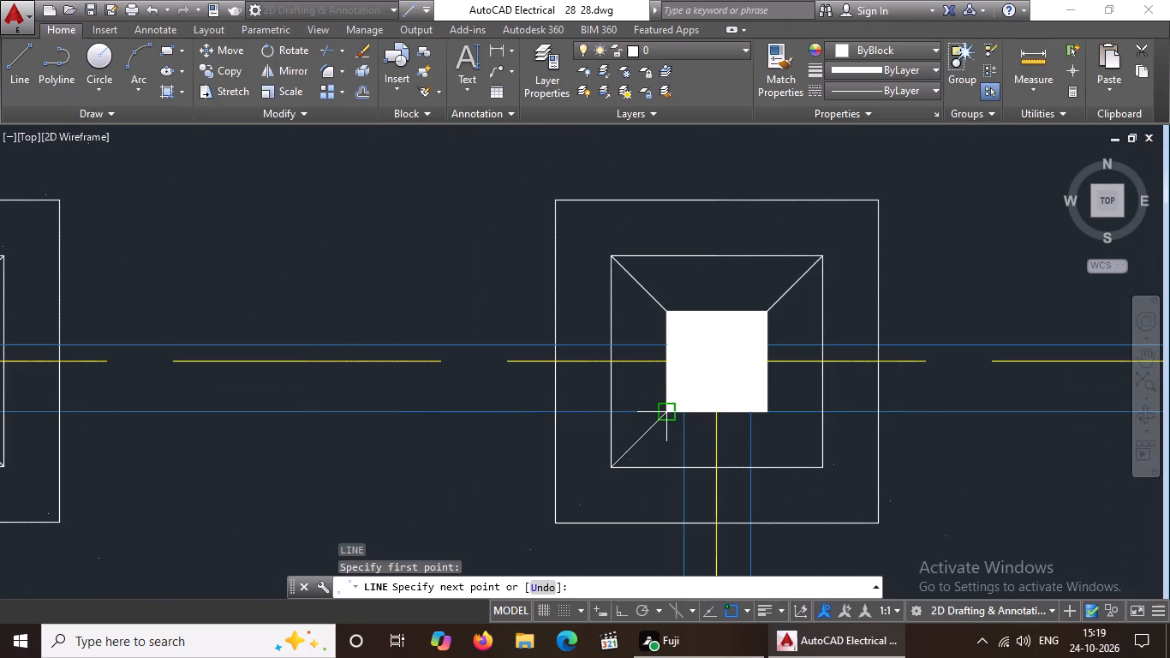
{"action": "left_click", "coordinate": [665, 414]}
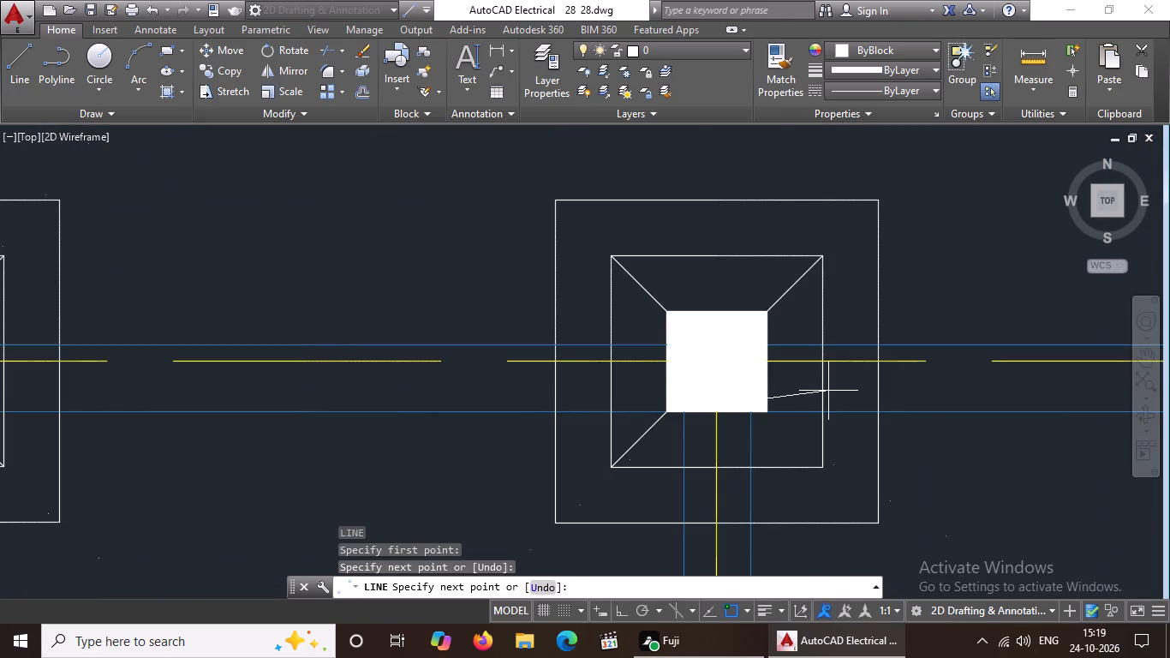
{"action": "key", "text": "Return"}
Draw a diagonal line from the fourth row second column's southeast corner to the inner outline's southeast corner.
{"action": "key", "text": "l"}
{"action": "key", "text": "Return"}
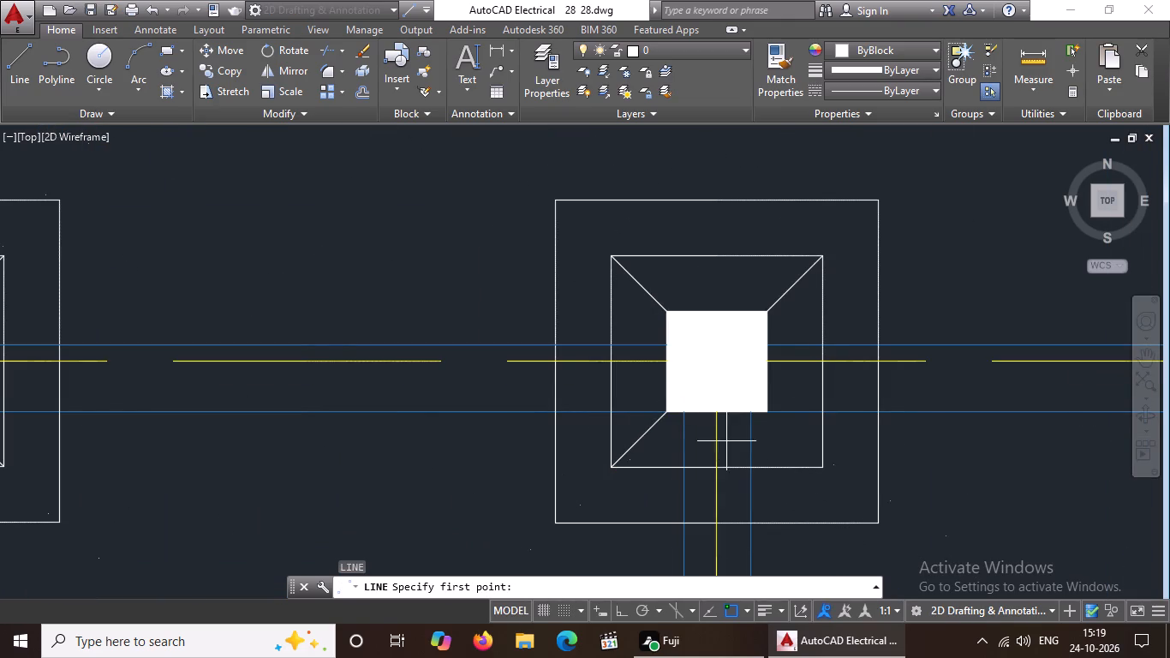
{"action": "left_click", "coordinate": [766, 416]}
{"action": "left_click", "coordinate": [821, 470]}
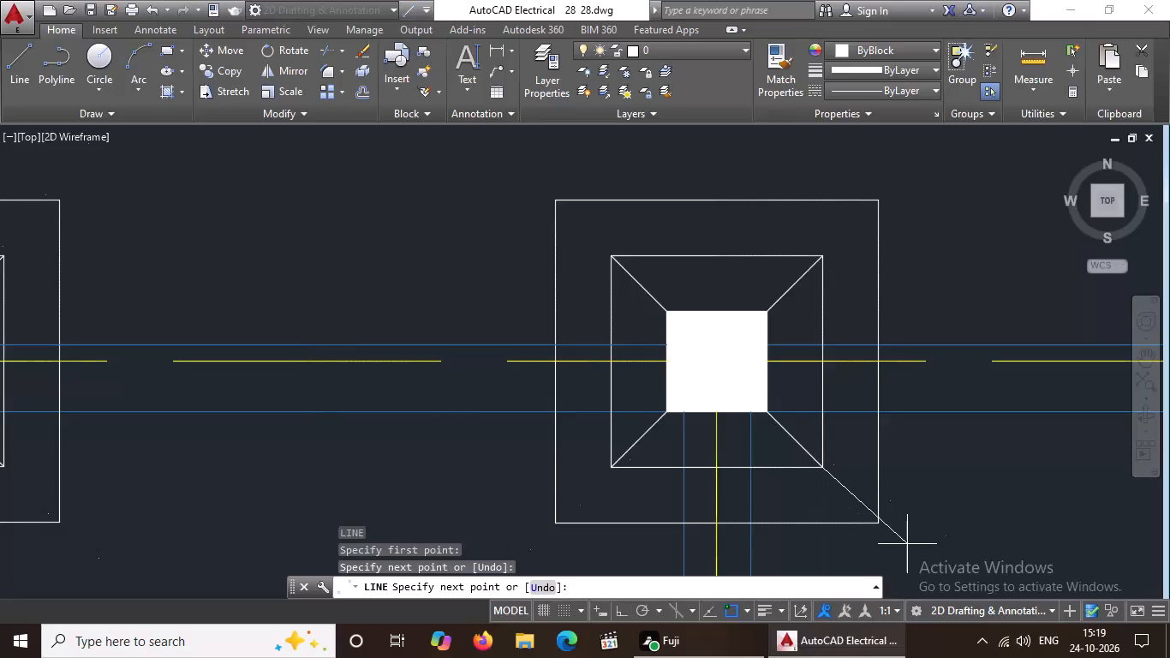
{"action": "key", "text": "Return"}
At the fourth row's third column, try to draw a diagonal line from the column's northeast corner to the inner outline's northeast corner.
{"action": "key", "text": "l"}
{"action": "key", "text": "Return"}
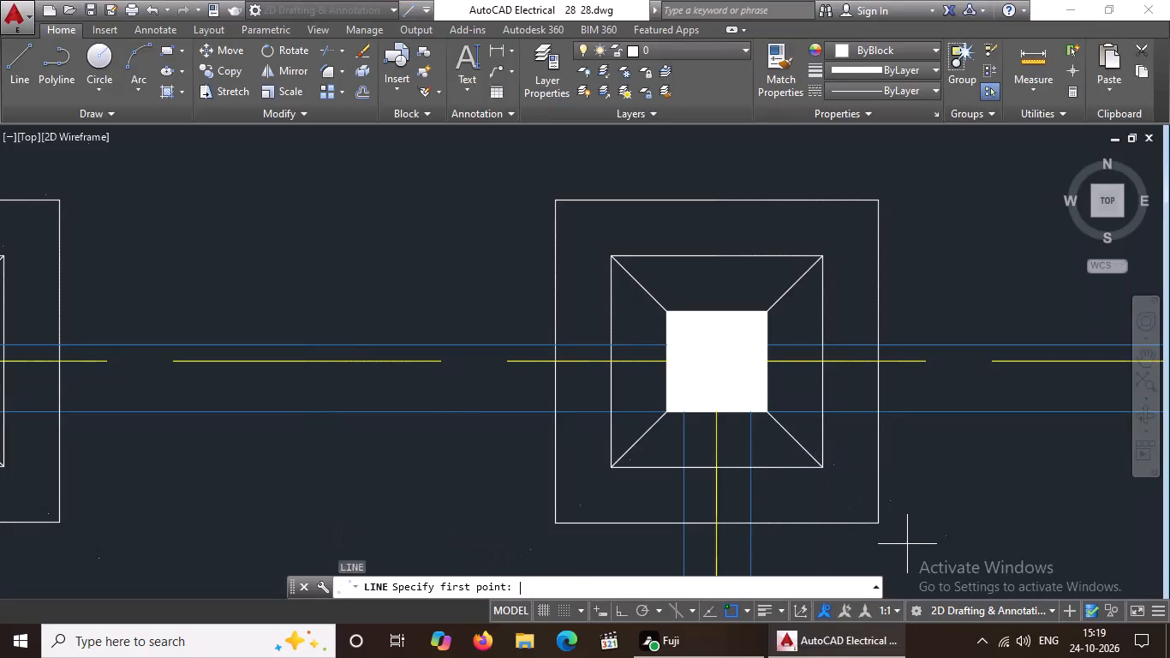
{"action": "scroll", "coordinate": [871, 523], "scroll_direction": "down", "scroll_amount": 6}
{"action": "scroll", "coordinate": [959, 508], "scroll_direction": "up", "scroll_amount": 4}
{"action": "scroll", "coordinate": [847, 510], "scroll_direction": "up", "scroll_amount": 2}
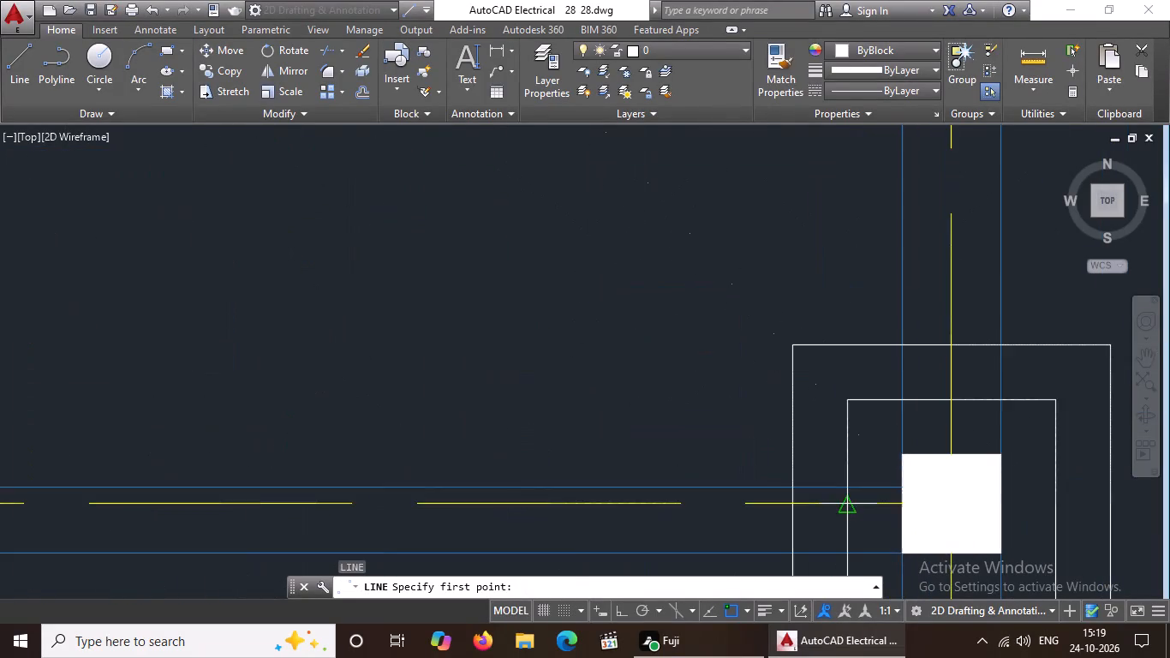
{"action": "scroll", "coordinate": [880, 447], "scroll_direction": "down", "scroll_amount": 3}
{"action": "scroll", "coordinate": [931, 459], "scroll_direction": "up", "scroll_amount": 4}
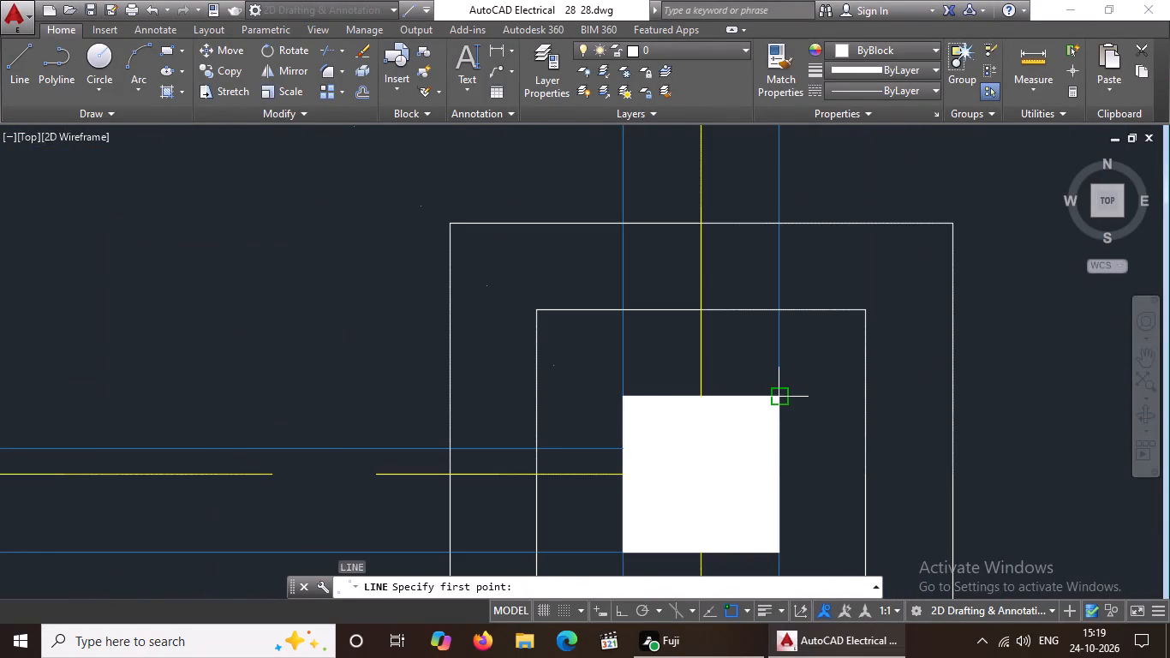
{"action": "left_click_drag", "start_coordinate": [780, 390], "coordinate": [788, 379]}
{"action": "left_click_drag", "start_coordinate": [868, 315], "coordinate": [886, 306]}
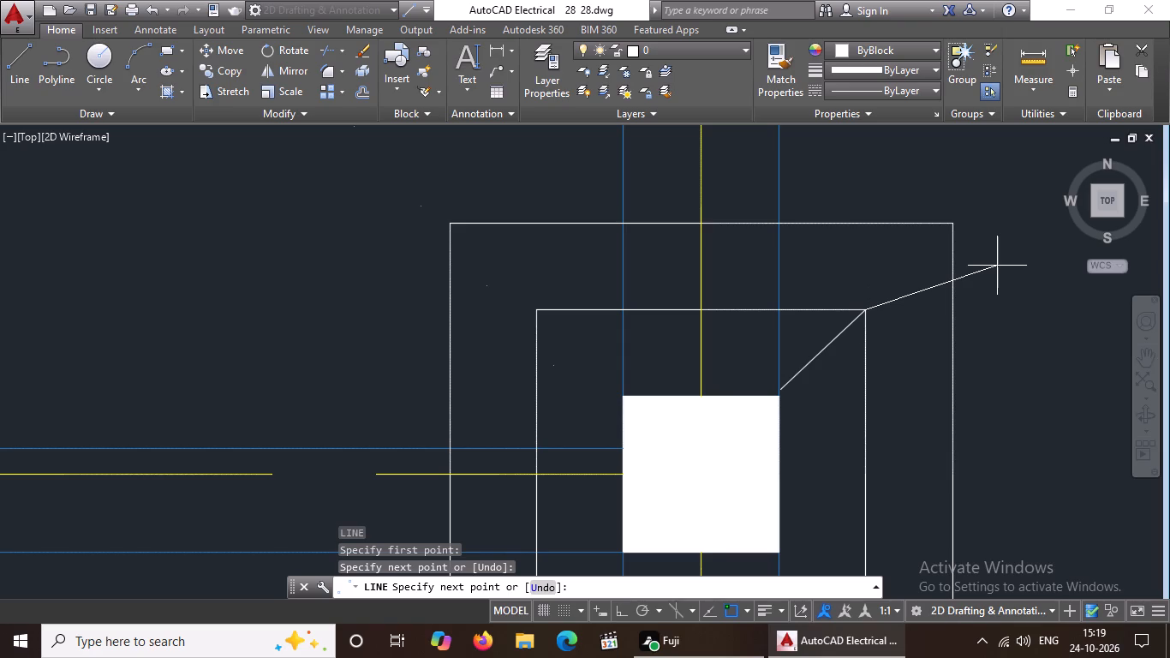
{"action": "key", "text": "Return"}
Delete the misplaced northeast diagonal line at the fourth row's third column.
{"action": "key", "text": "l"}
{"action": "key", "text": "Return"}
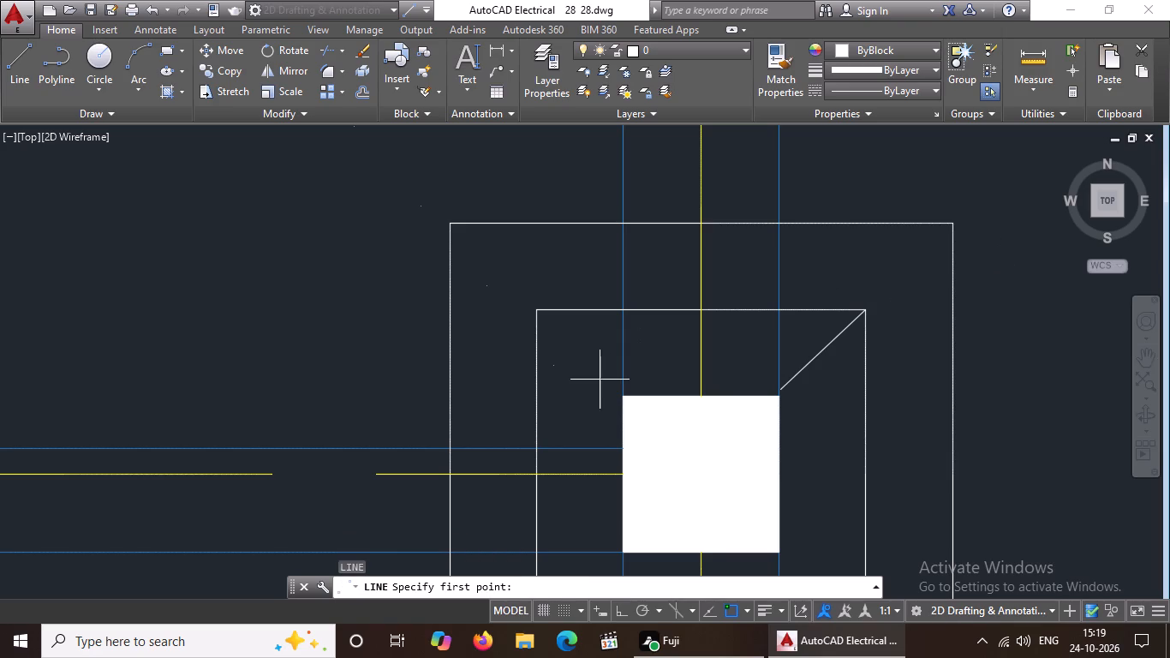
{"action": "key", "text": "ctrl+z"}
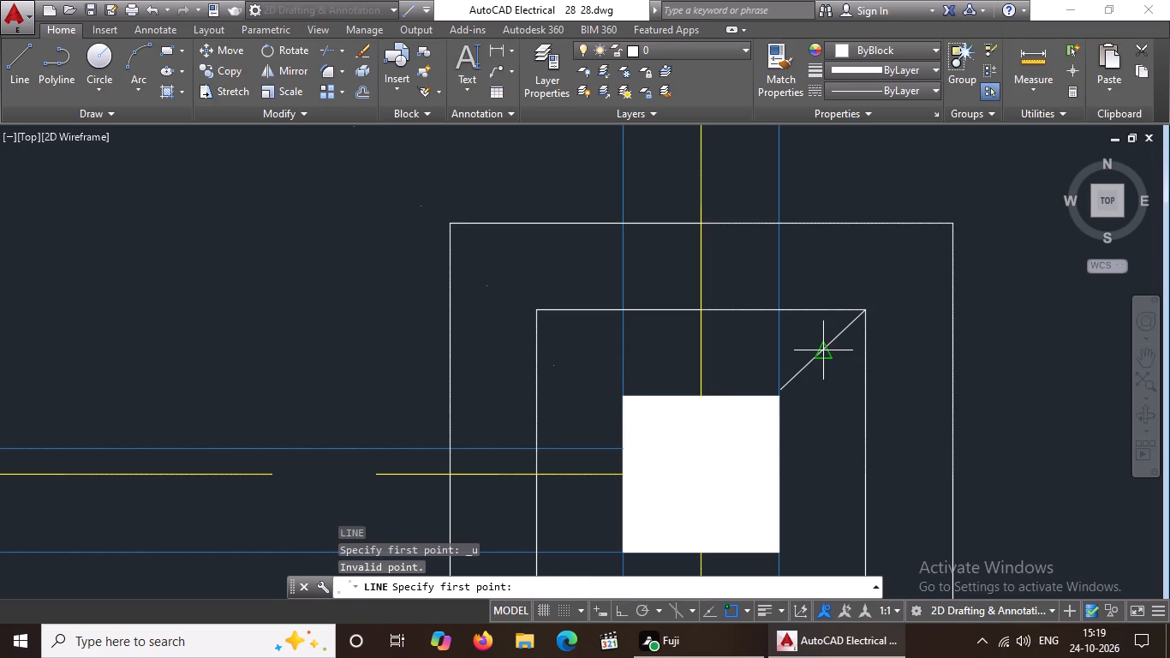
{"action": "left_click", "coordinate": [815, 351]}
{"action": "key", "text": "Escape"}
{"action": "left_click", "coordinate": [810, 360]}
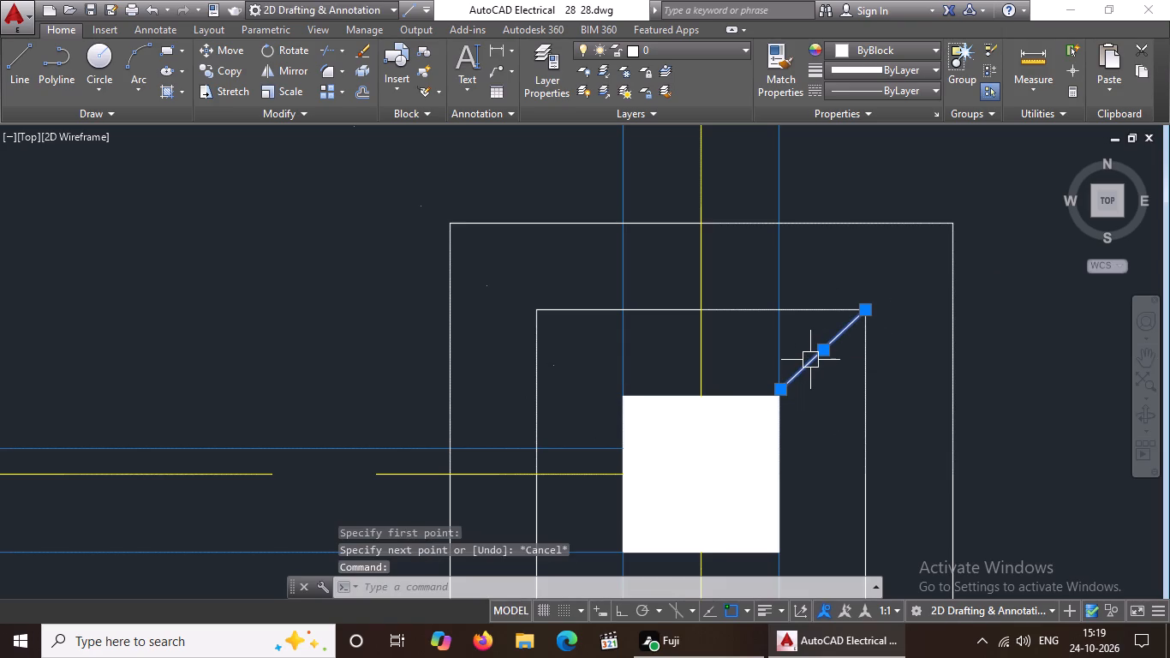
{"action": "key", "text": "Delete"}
Draw a diagonal line from the inner outline's northwest corner to the fourth row third column's northwest corner.
{"action": "key", "text": "l"}
{"action": "key", "text": "Return"}
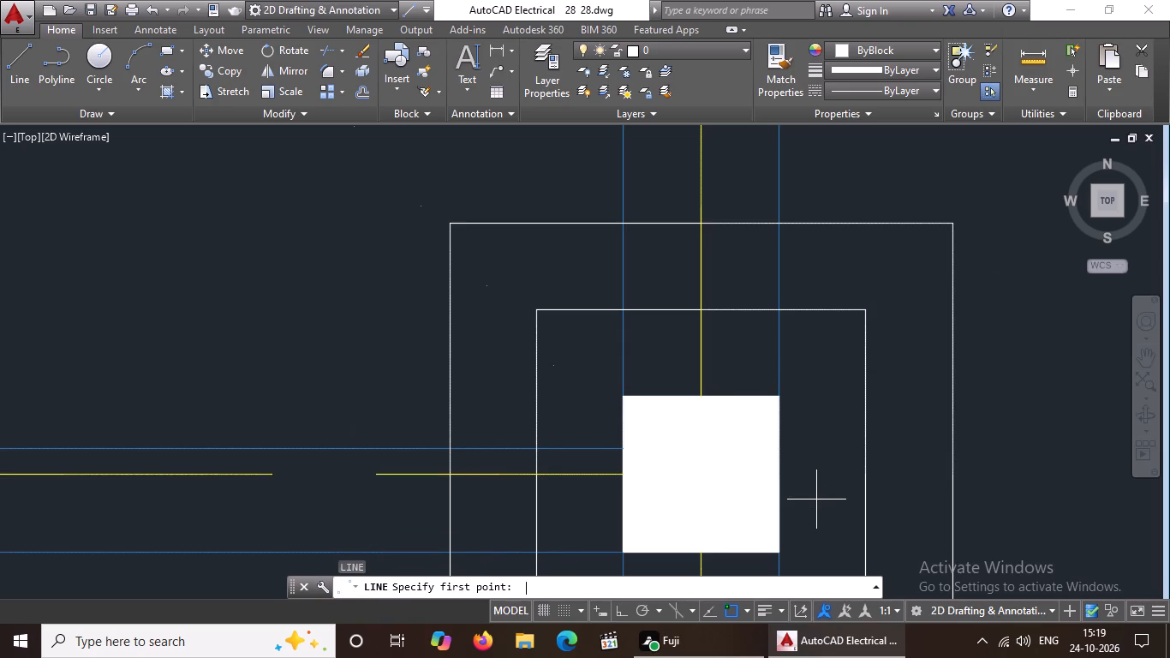
{"action": "left_click", "coordinate": [536, 310]}
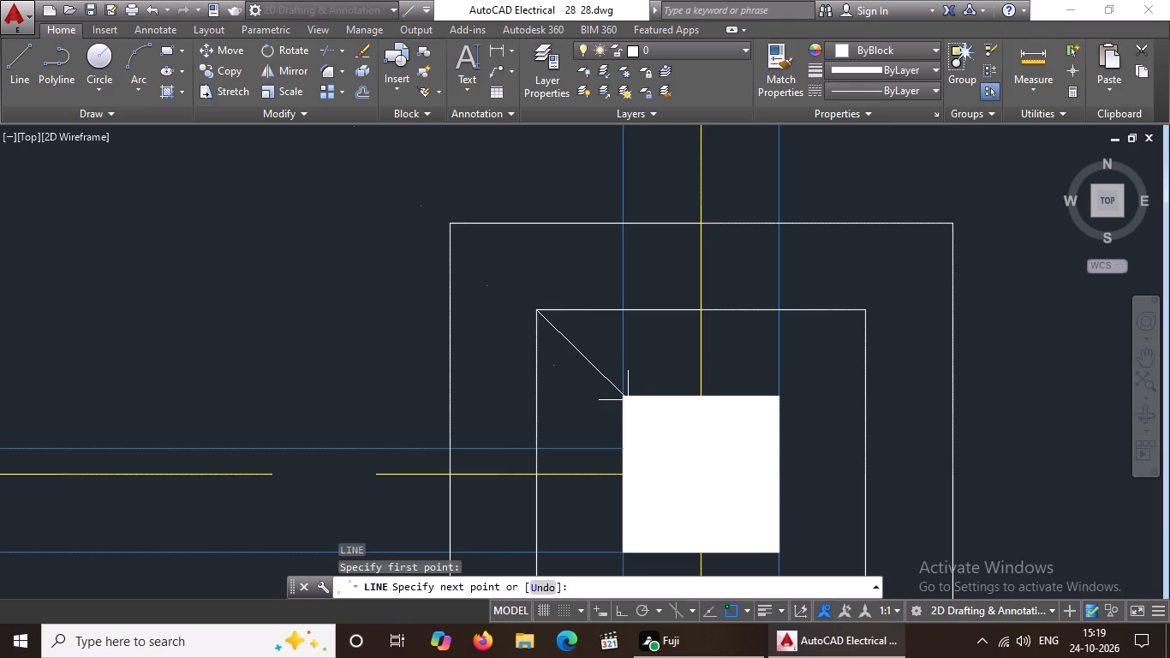
{"action": "left_click", "coordinate": [625, 397]}
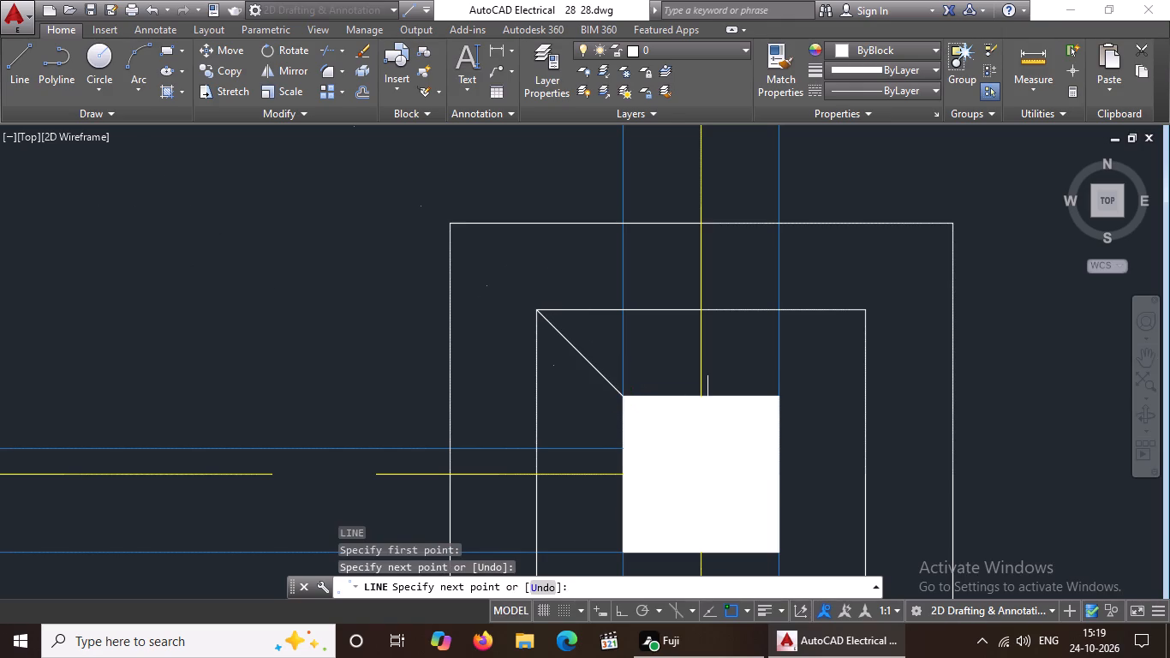
{"action": "key", "text": "Return"}
Draw a diagonal line from the fourth row third column's northeast corner to the inner outline's northeast corner.
{"action": "key", "text": "l"}
{"action": "key", "text": "Return"}
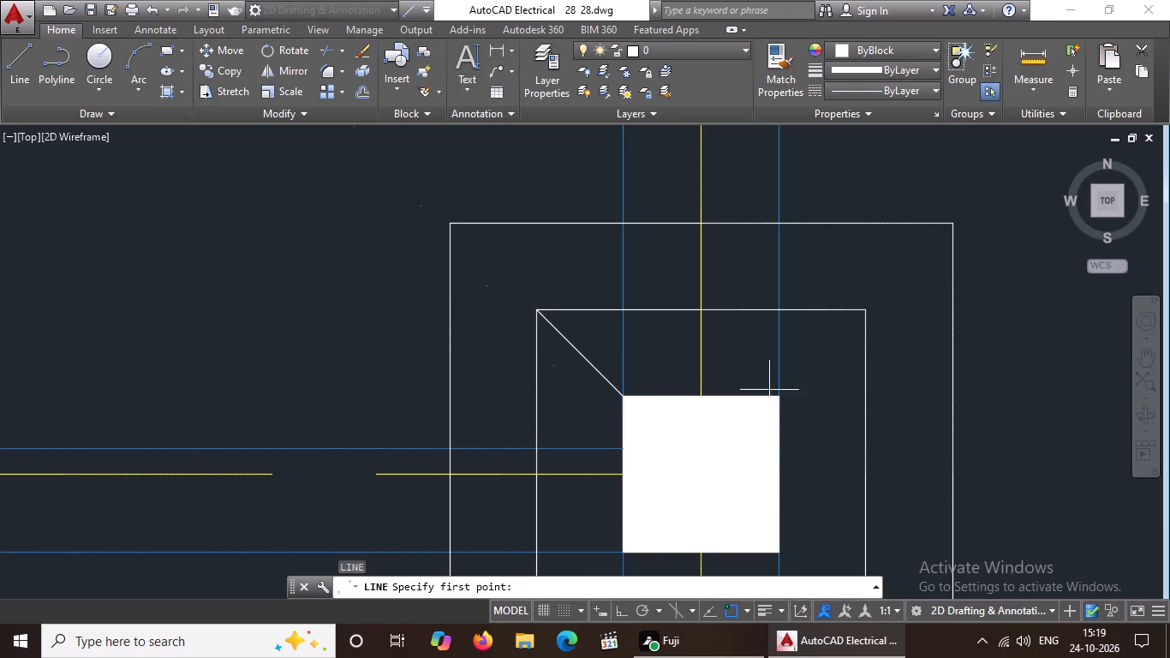
{"action": "left_click", "coordinate": [781, 397]}
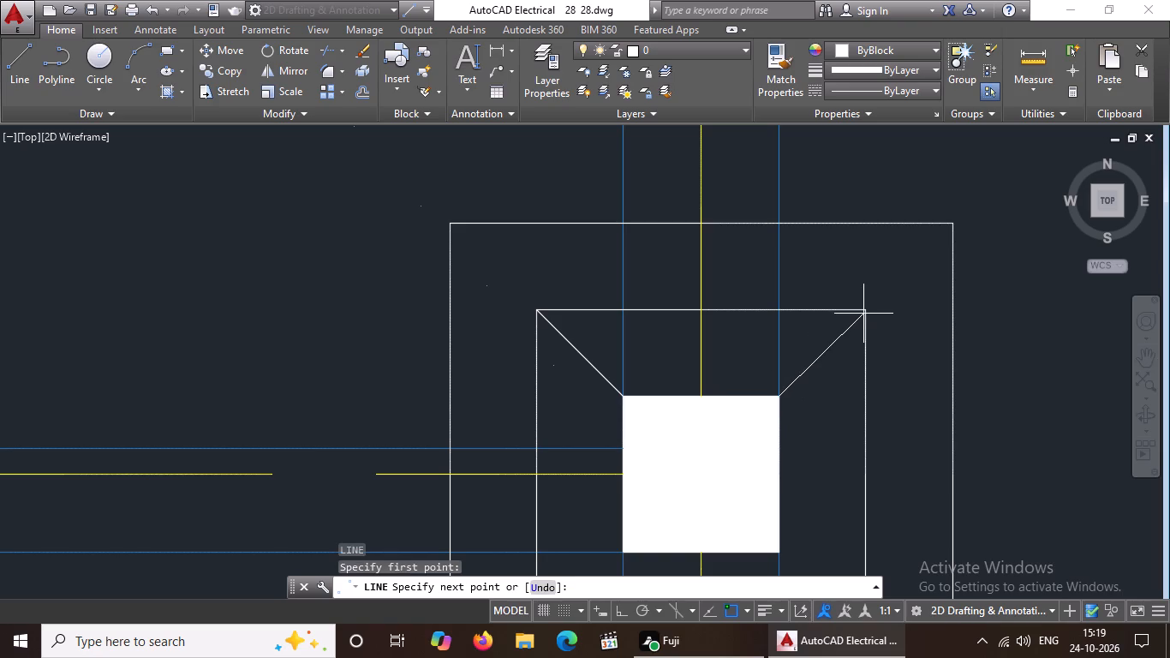
{"action": "left_click", "coordinate": [863, 308]}
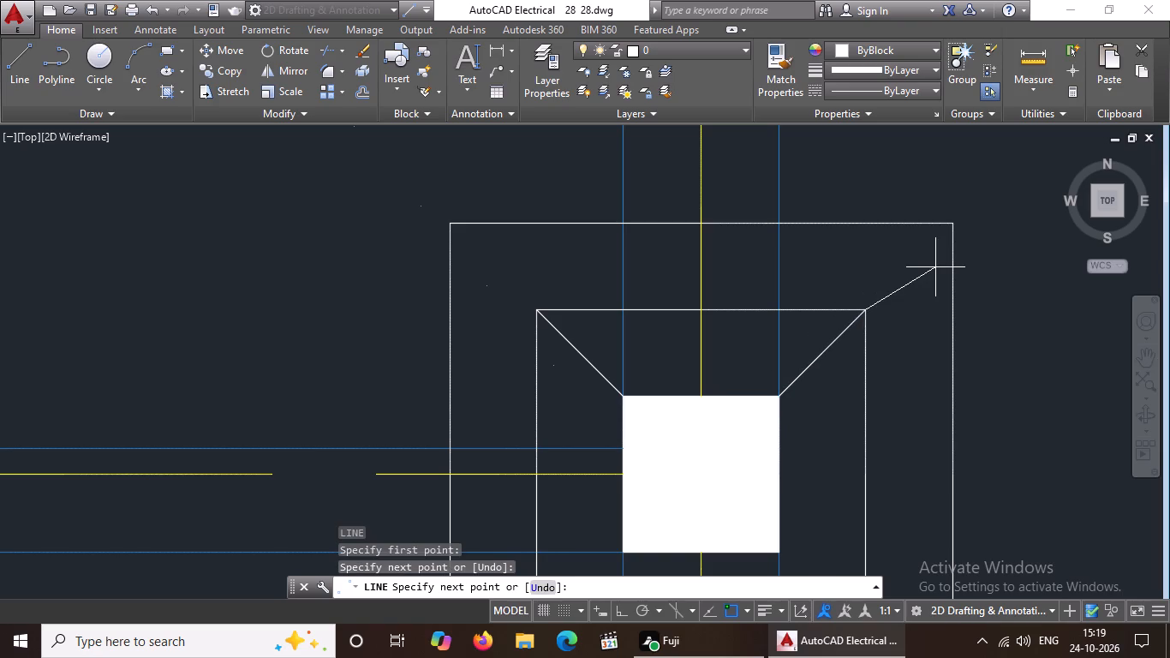
{"action": "key", "text": "Return"}
Draw a diagonal line from the inner outline's southwest corner to the fourth row third column's southwest corner.
{"action": "key", "text": "l"}
{"action": "key", "text": "Return"}
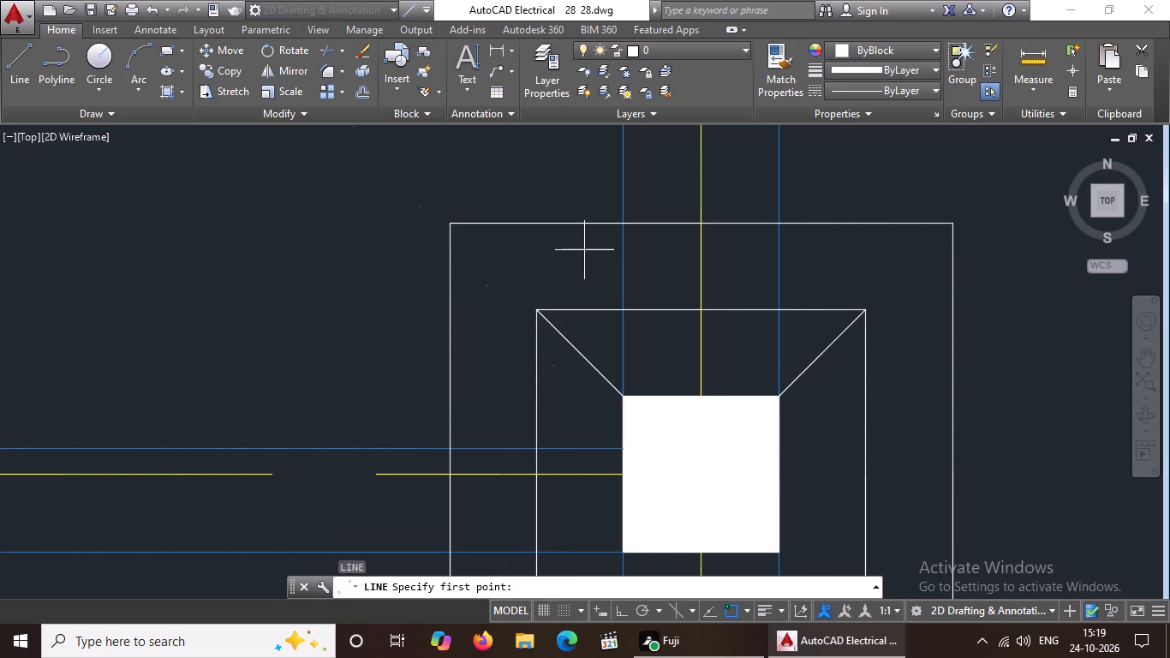
{"action": "scroll", "coordinate": [584, 250], "scroll_direction": "down", "scroll_amount": 4}
{"action": "scroll", "coordinate": [610, 304], "scroll_direction": "up", "scroll_amount": 3}
{"action": "left_click", "coordinate": [470, 325]}
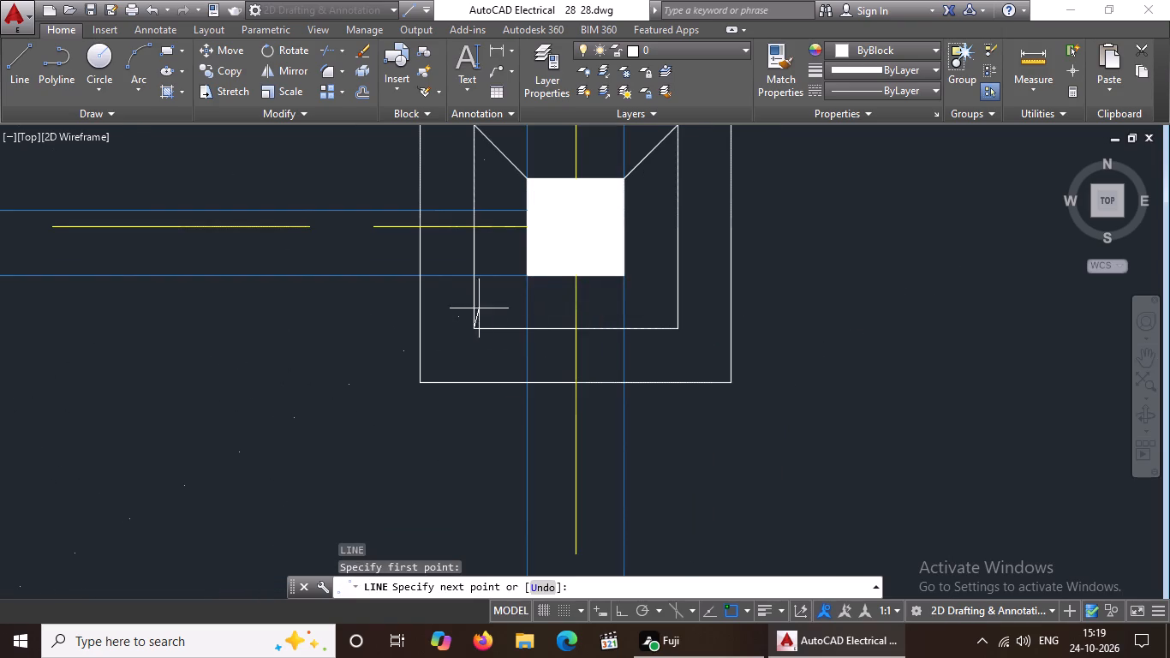
{"action": "left_click", "coordinate": [534, 272]}
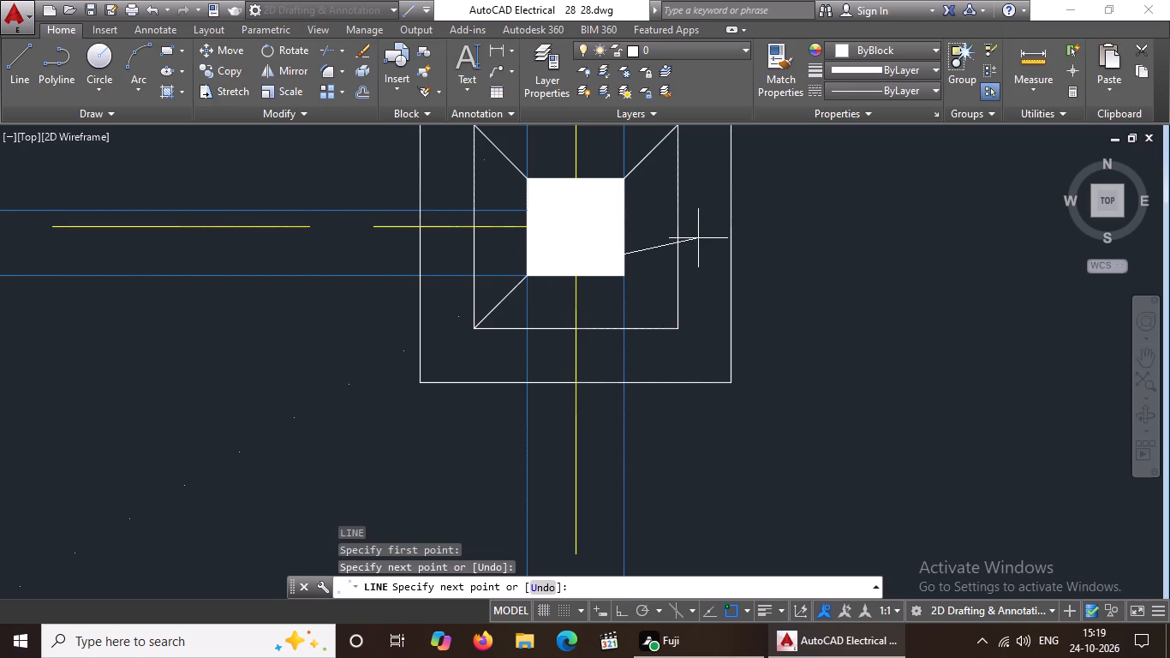
{"action": "key", "text": "Return"}
Draw a diagonal line from the fourth row third column's southeast corner to the inner outline's southeast corner.
{"action": "key", "text": "l"}
{"action": "key", "text": "Return"}
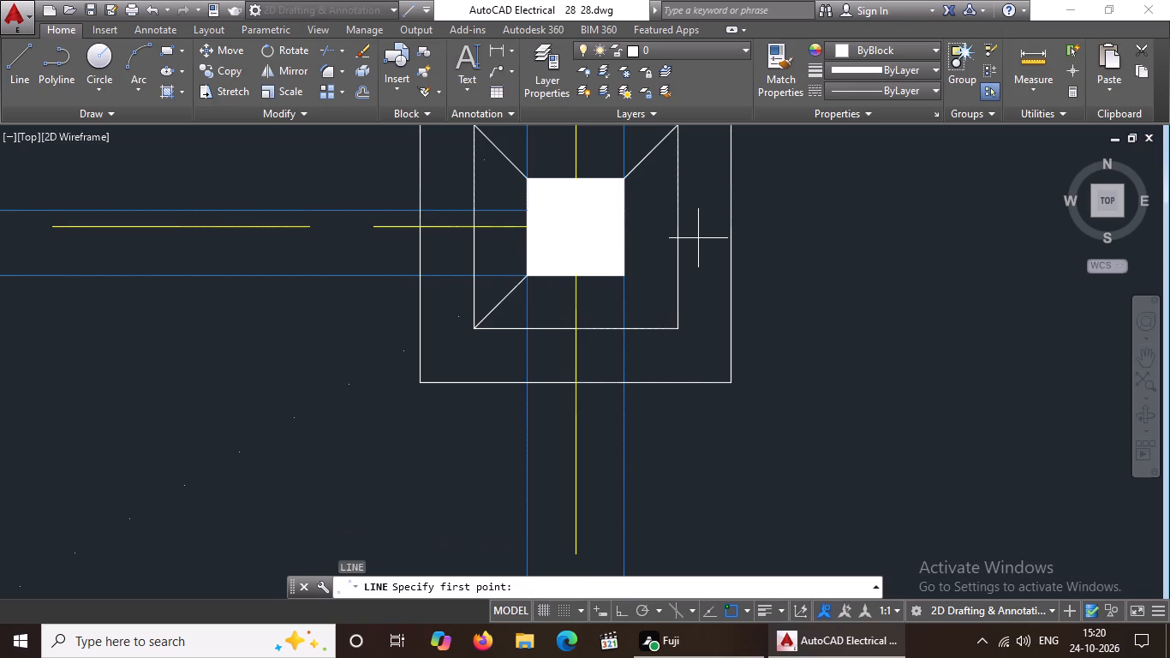
{"action": "left_click", "coordinate": [622, 273]}
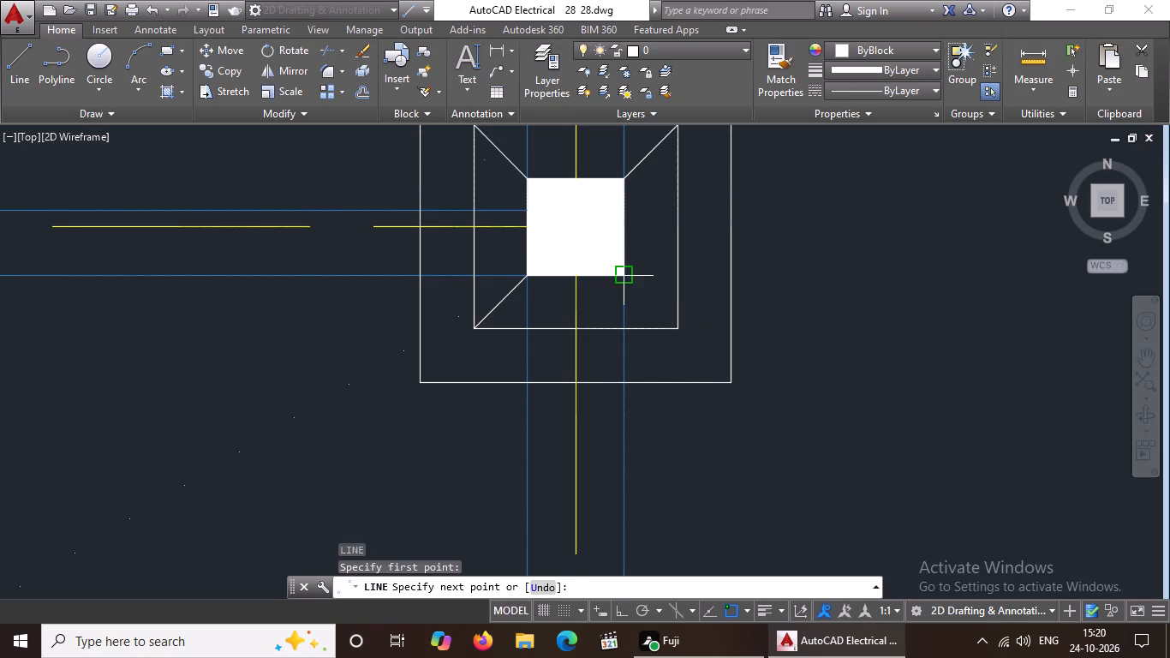
{"action": "left_click_drag", "start_coordinate": [677, 330], "coordinate": [685, 342]}
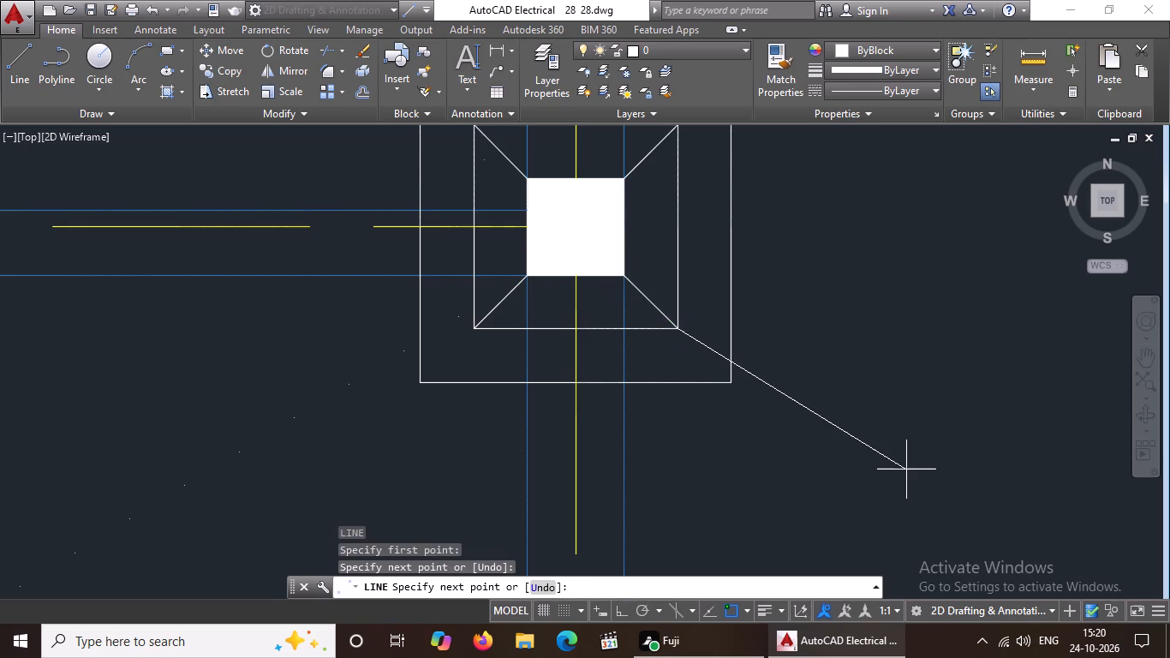
{"action": "key", "text": "Return"}
At the fifth row's first column, draw a diagonal line from the column's northeast corner to the inner outline's northeast corner.
{"action": "key", "text": "l"}
{"action": "key", "text": "Return"}
{"action": "scroll", "coordinate": [851, 468], "scroll_direction": "down", "scroll_amount": 4}
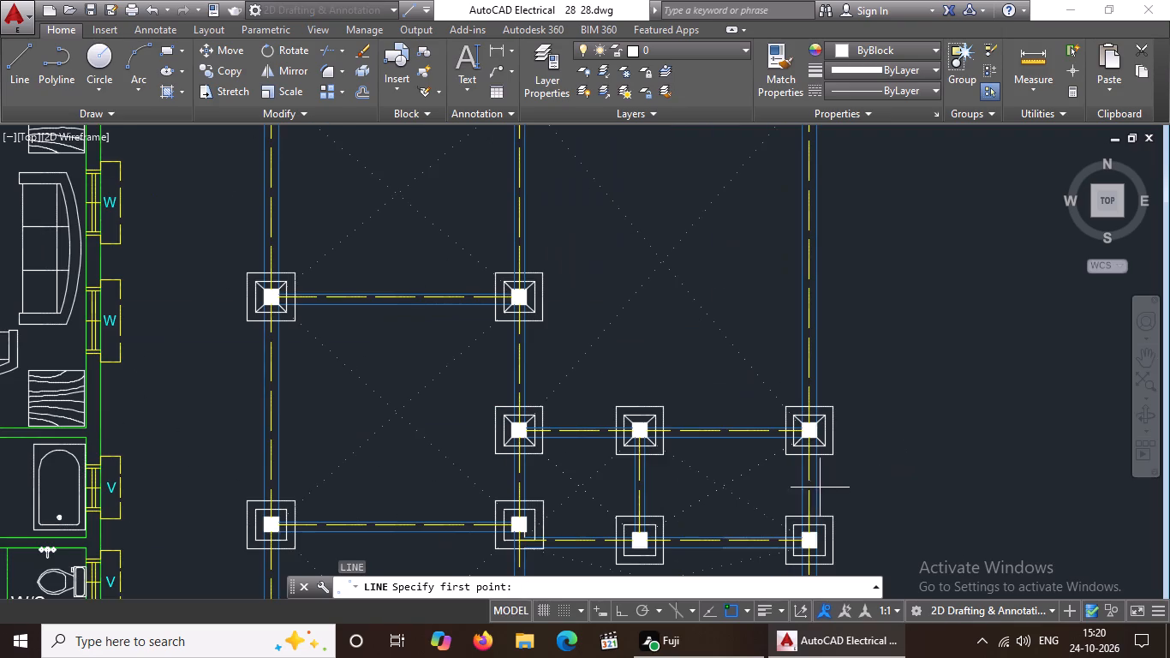
{"action": "scroll", "coordinate": [634, 435], "scroll_direction": "down", "scroll_amount": 3}
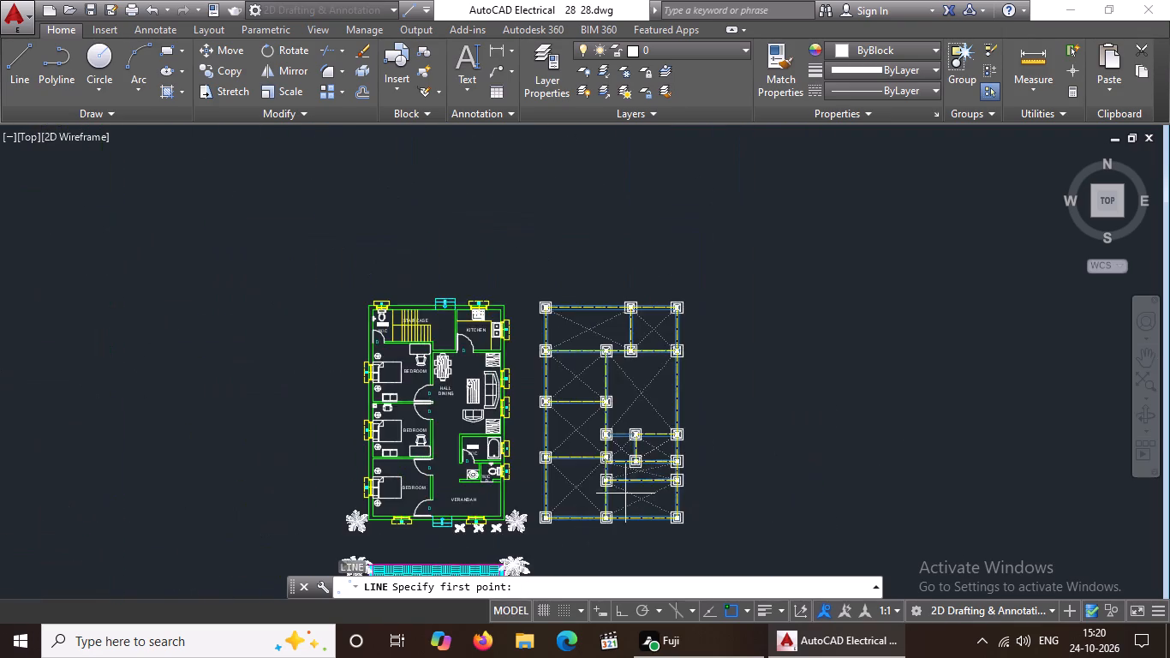
{"action": "scroll", "coordinate": [617, 477], "scroll_direction": "up", "scroll_amount": 3}
{"action": "scroll", "coordinate": [270, 390], "scroll_direction": "up", "scroll_amount": 1}
{"action": "scroll", "coordinate": [384, 394], "scroll_direction": "up", "scroll_amount": 3}
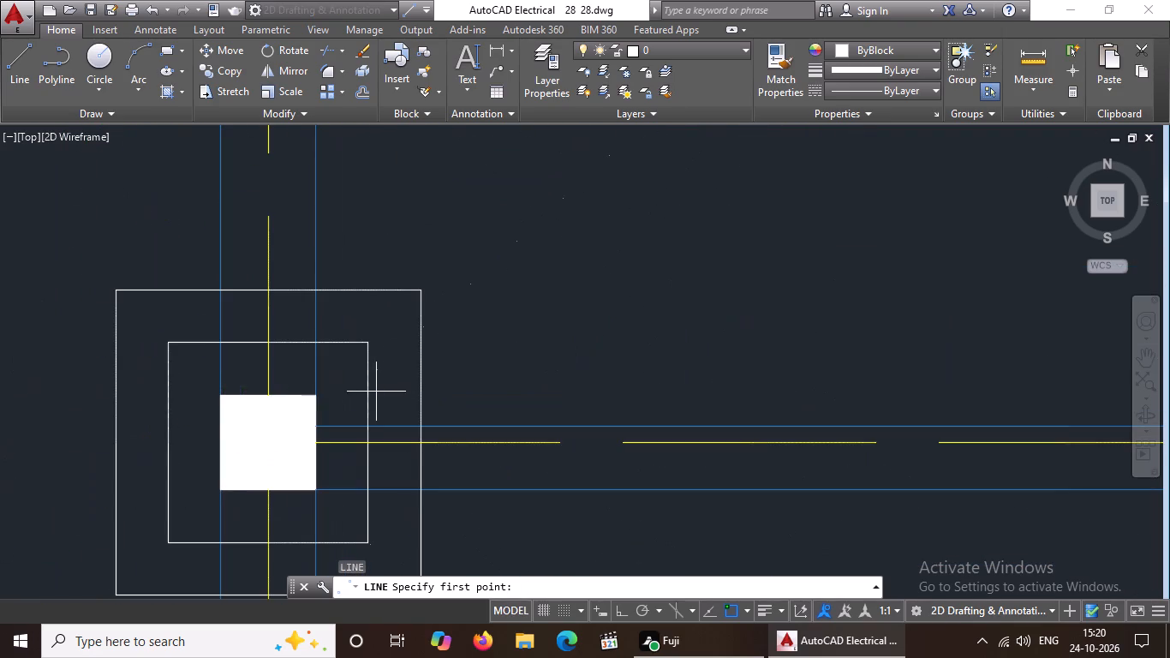
{"action": "left_click_drag", "start_coordinate": [316, 392], "coordinate": [321, 385]}
{"action": "left_click_drag", "start_coordinate": [367, 343], "coordinate": [415, 307]}
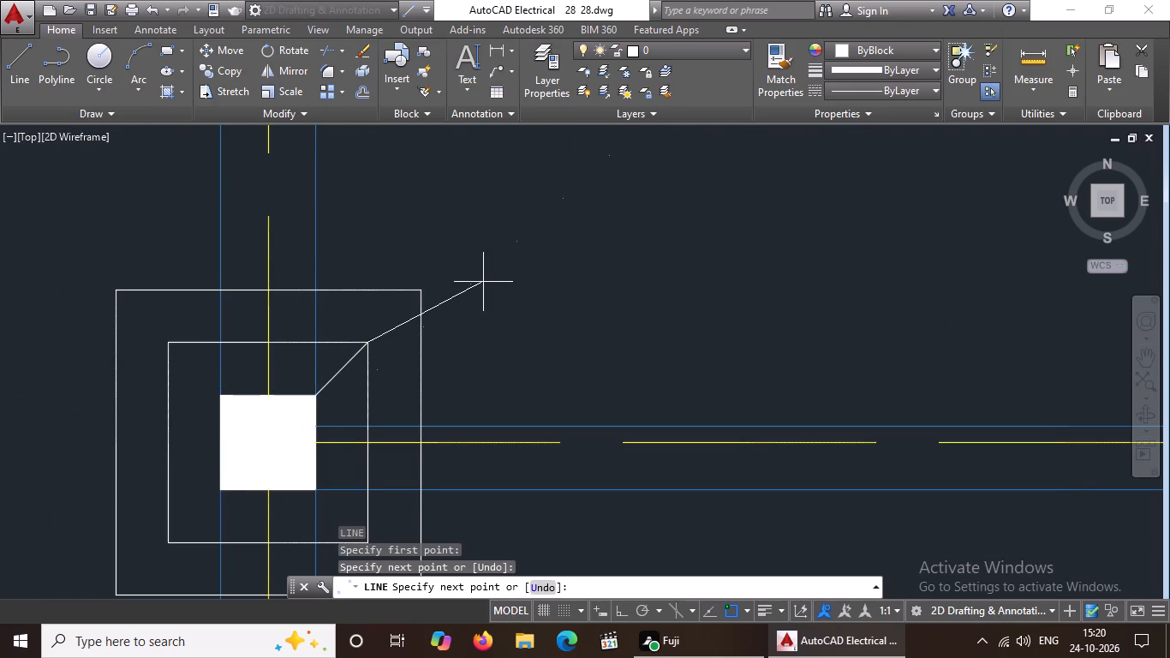
{"action": "key", "text": "Return"}
Draw a diagonal line from the inner outline's northwest corner to the fifth row first column's northwest corner.
{"action": "key", "text": "l"}
{"action": "key", "text": "Return"}
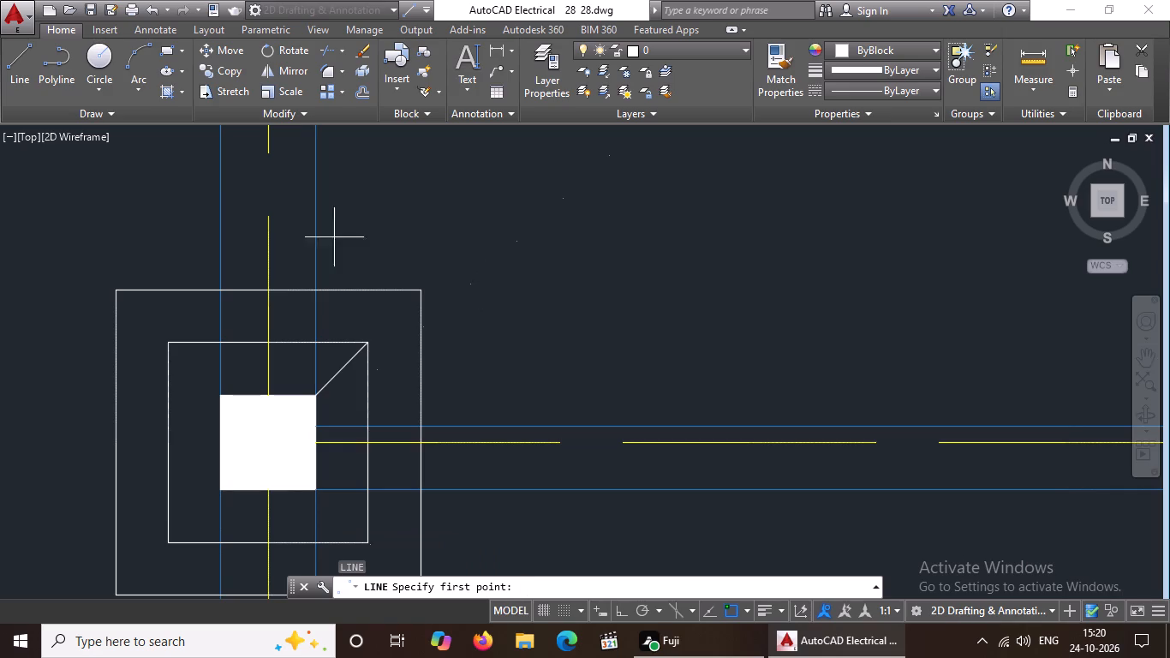
{"action": "left_click", "coordinate": [170, 344]}
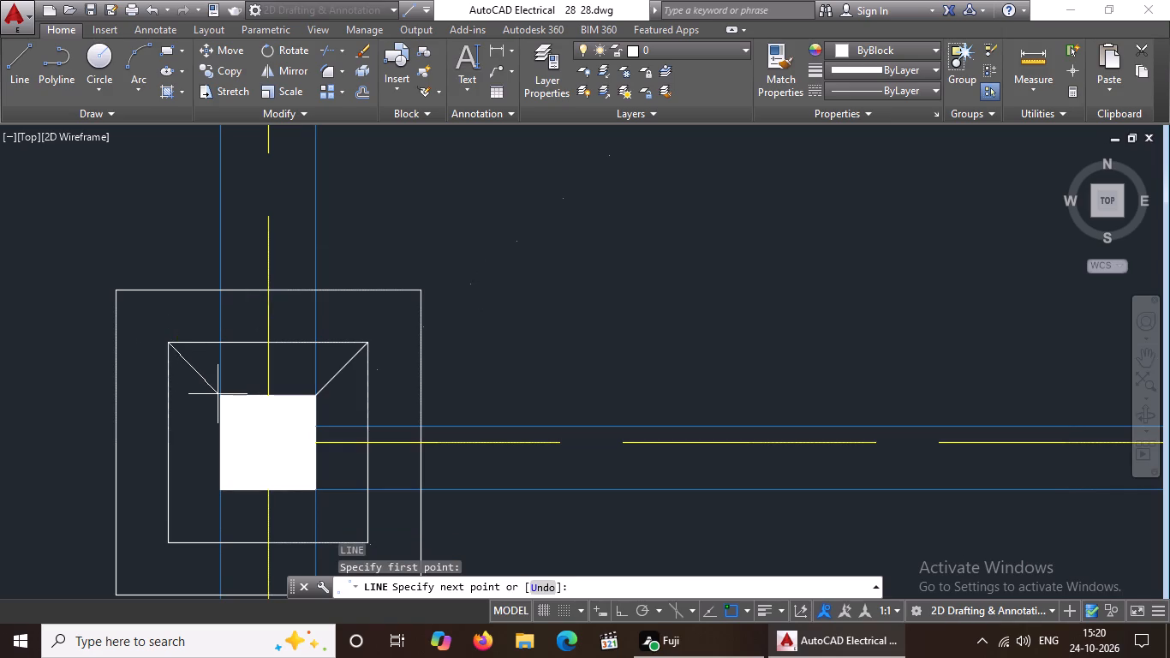
{"action": "left_click_drag", "start_coordinate": [224, 392], "coordinate": [243, 386]}
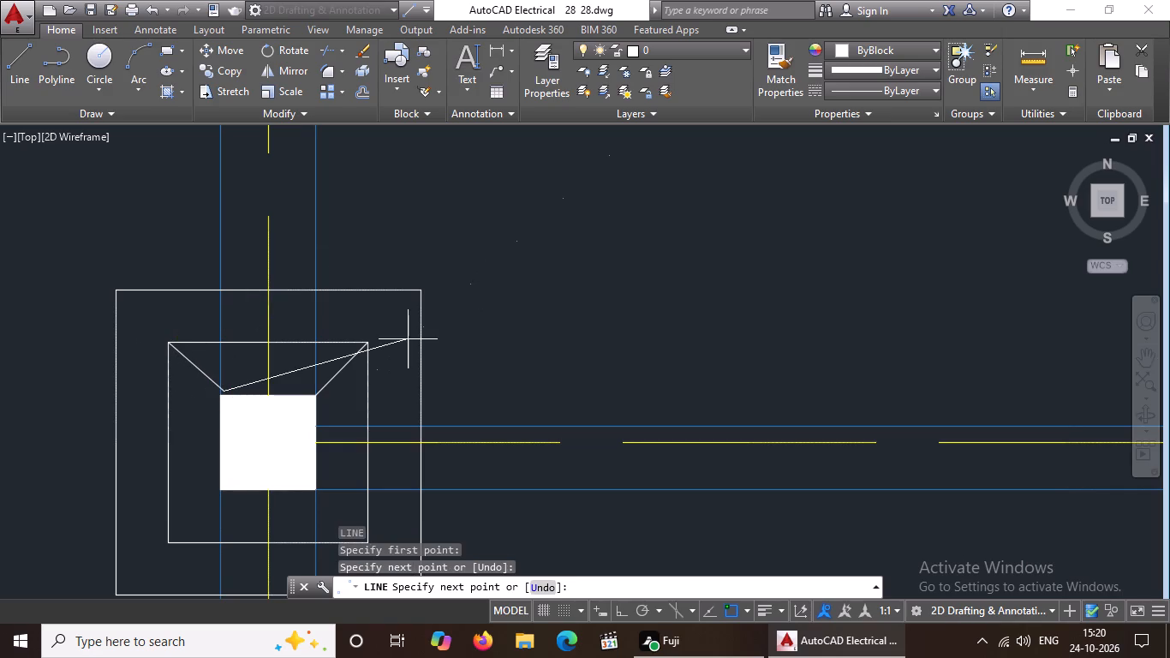
{"action": "key", "text": "ctrl+z"}
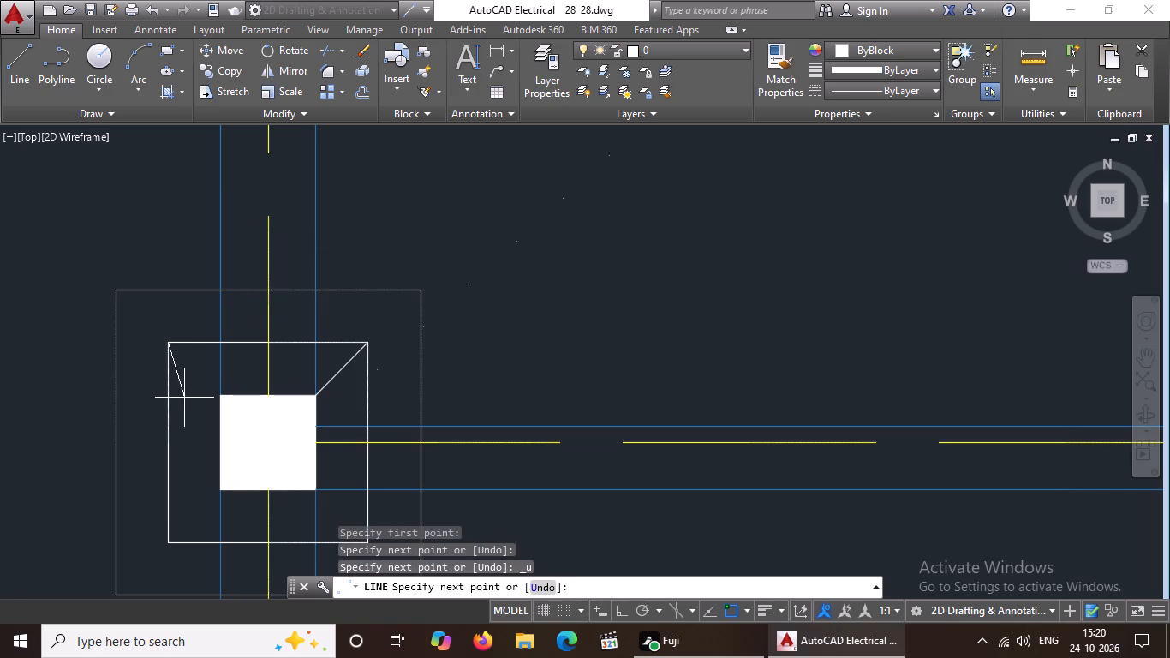
{"action": "left_click", "coordinate": [219, 397]}
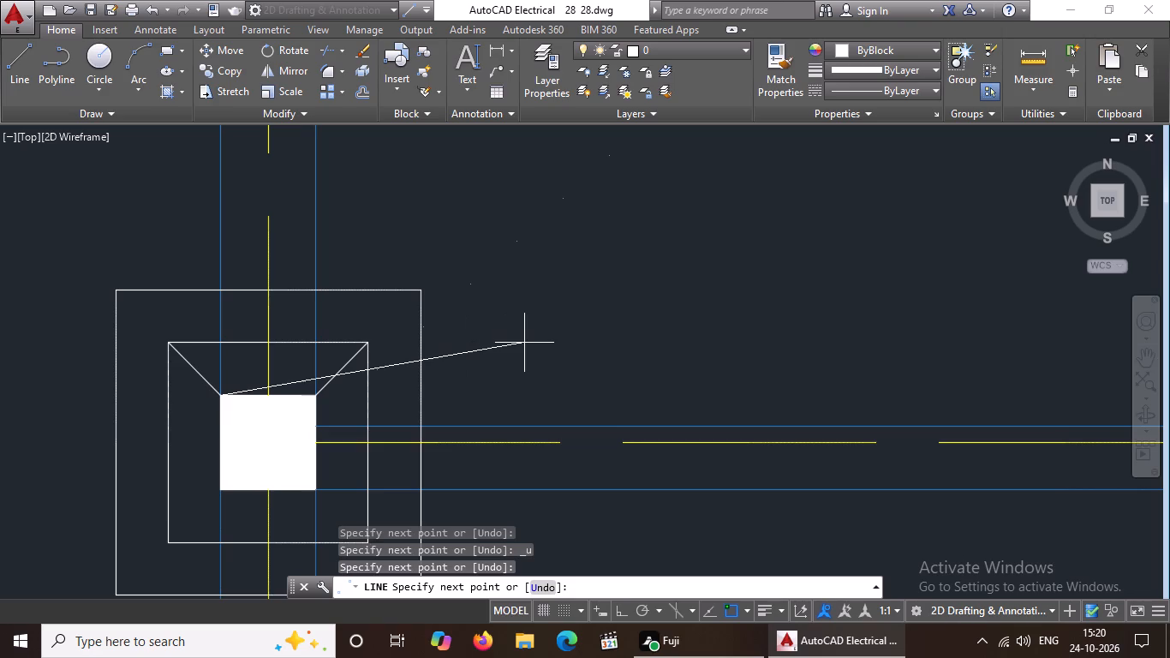
{"action": "key", "text": "Return"}
Draw a diagonal line from the inner outline's southwest corner to the fifth row first column's southwest corner.
{"action": "key", "text": "l"}
{"action": "key", "text": "Return"}
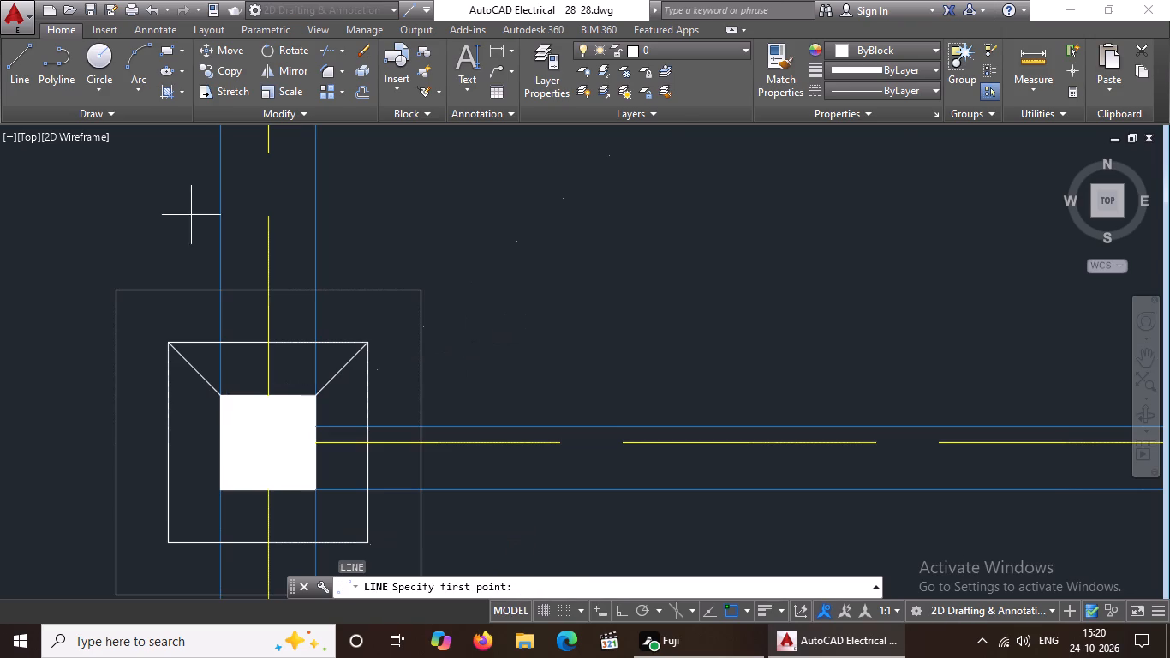
{"action": "scroll", "coordinate": [191, 224], "scroll_direction": "down", "scroll_amount": 4}
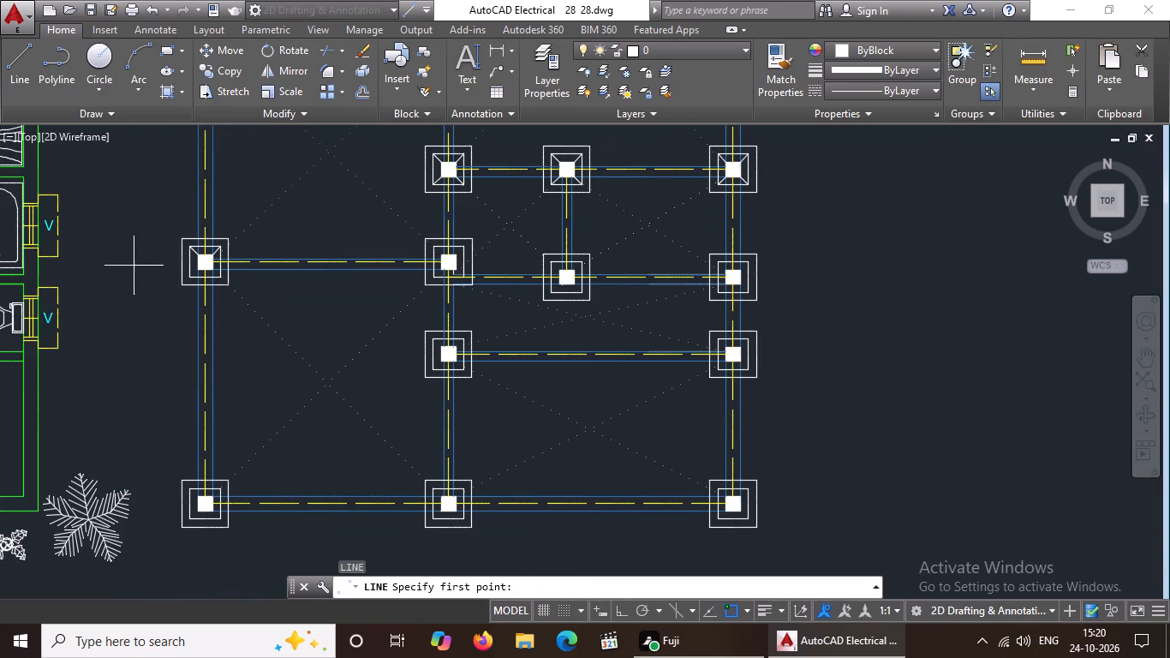
{"action": "scroll", "coordinate": [134, 266], "scroll_direction": "up", "scroll_amount": 4}
{"action": "left_click_drag", "start_coordinate": [486, 344], "coordinate": [501, 333]}
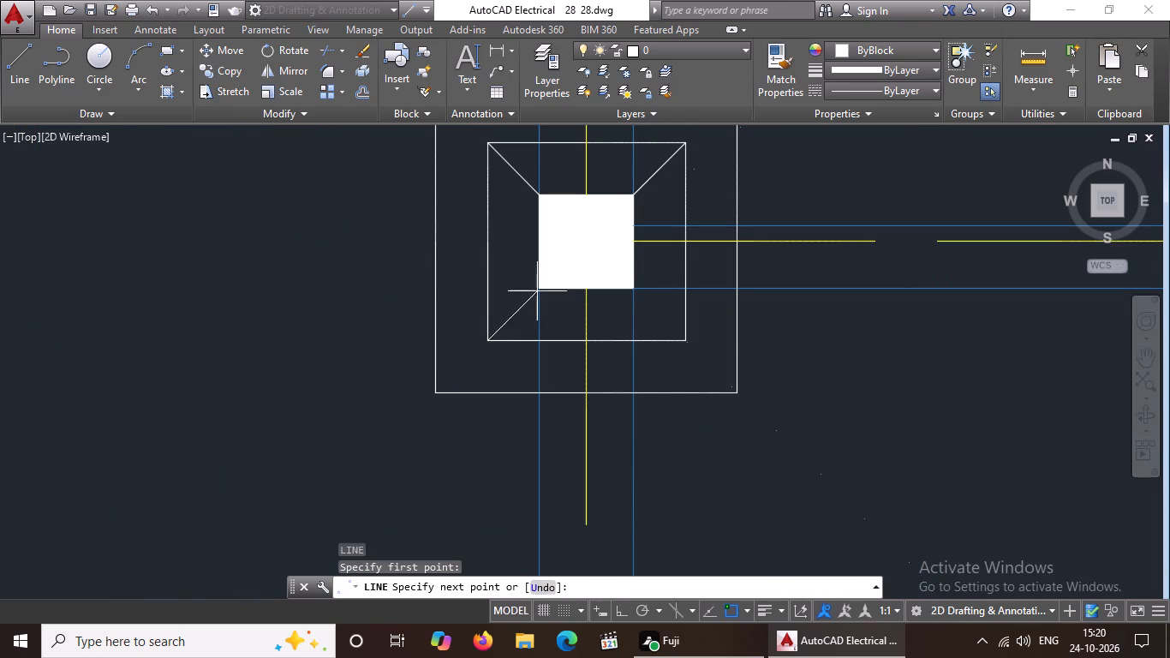
{"action": "left_click_drag", "start_coordinate": [540, 284], "coordinate": [548, 280]}
{"action": "key", "text": "Return"}
Draw a diagonal line from the fifth row first column's southeast corner to the inner outline's southeast corner.
{"action": "key", "text": "l"}
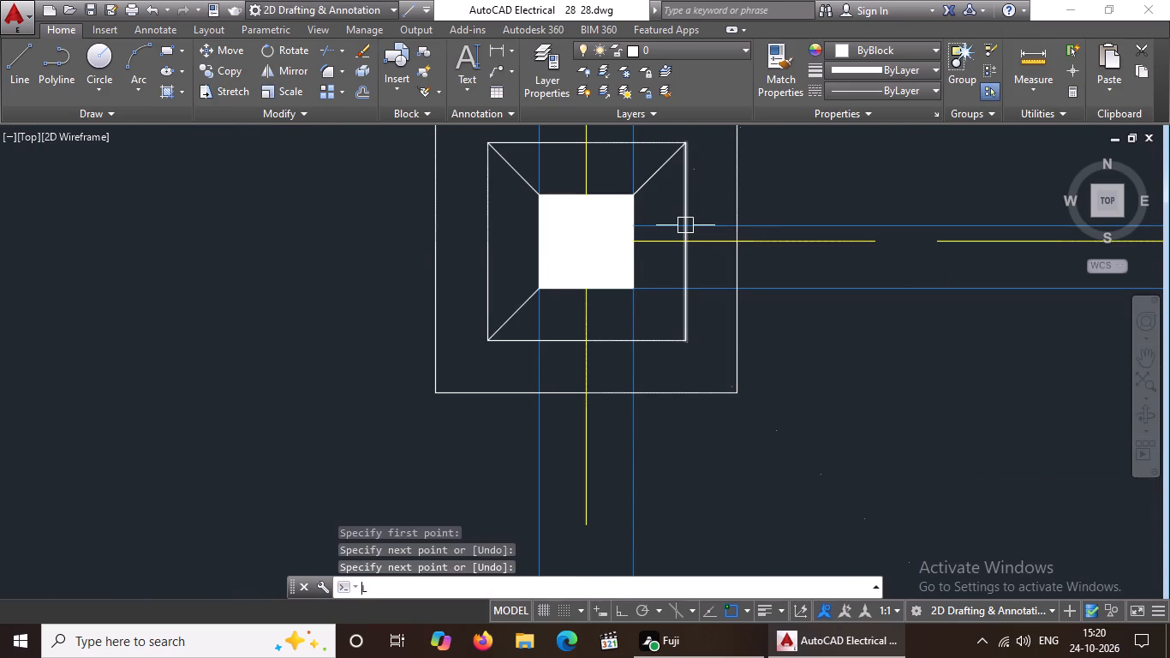
{"action": "key", "text": "Return"}
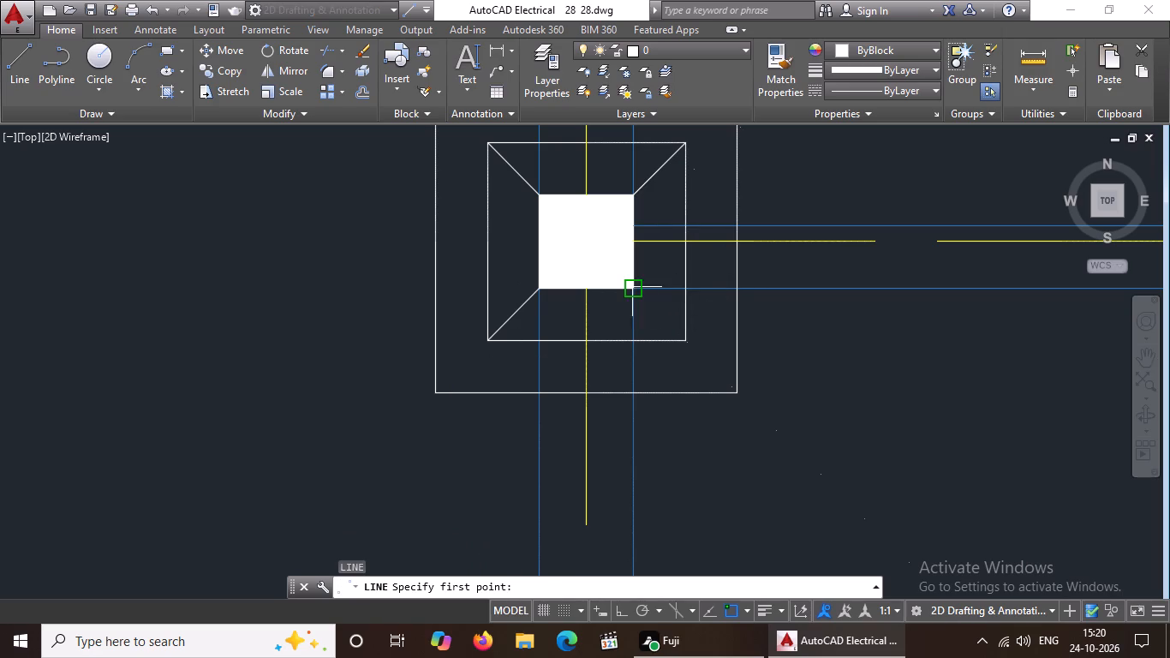
{"action": "left_click", "coordinate": [632, 287]}
{"action": "left_click", "coordinate": [678, 341]}
{"action": "scroll", "coordinate": [678, 341], "scroll_direction": "down", "scroll_amount": 5}
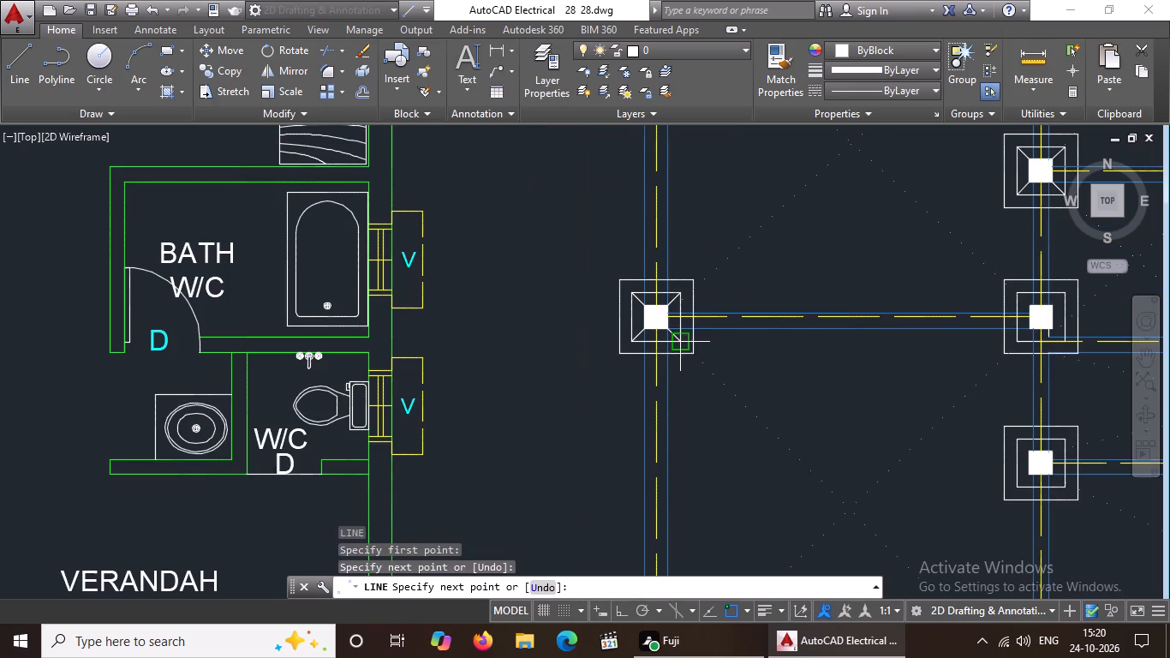
{"action": "key", "text": "Return"}
At the fifth row's second column, draw a diagonal line from the column's northeast corner to the inner outline's northeast corner.
{"action": "key", "text": "l"}
{"action": "key", "text": "Return"}
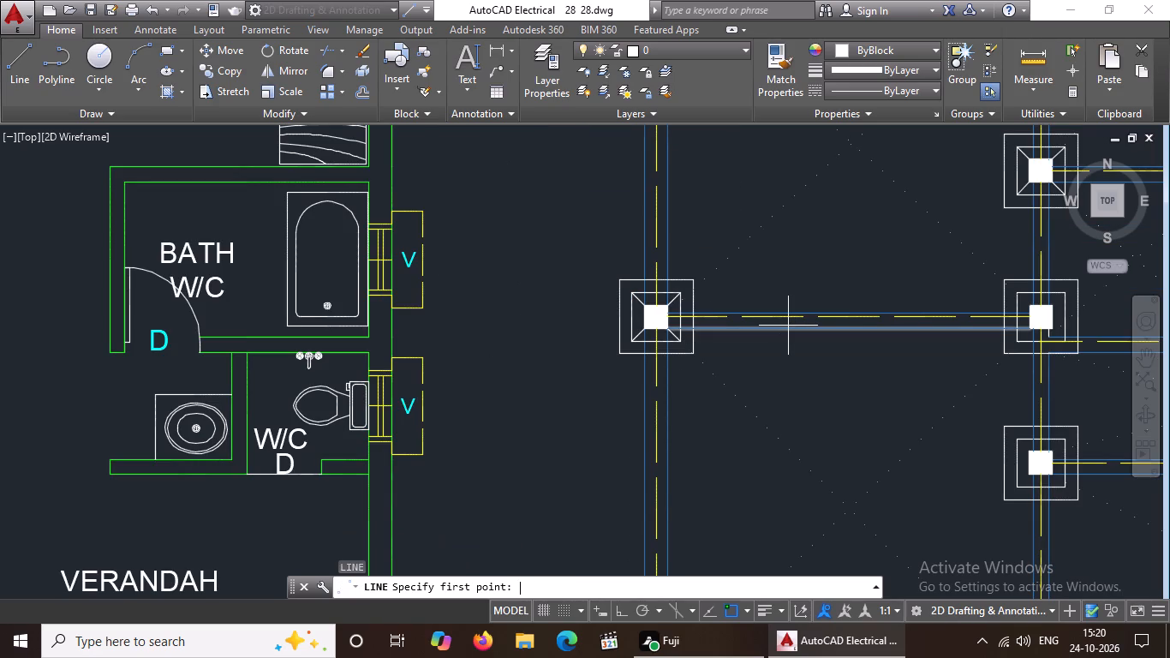
{"action": "scroll", "coordinate": [791, 320], "scroll_direction": "down", "scroll_amount": 2}
{"action": "scroll", "coordinate": [902, 328], "scroll_direction": "up", "scroll_amount": 5}
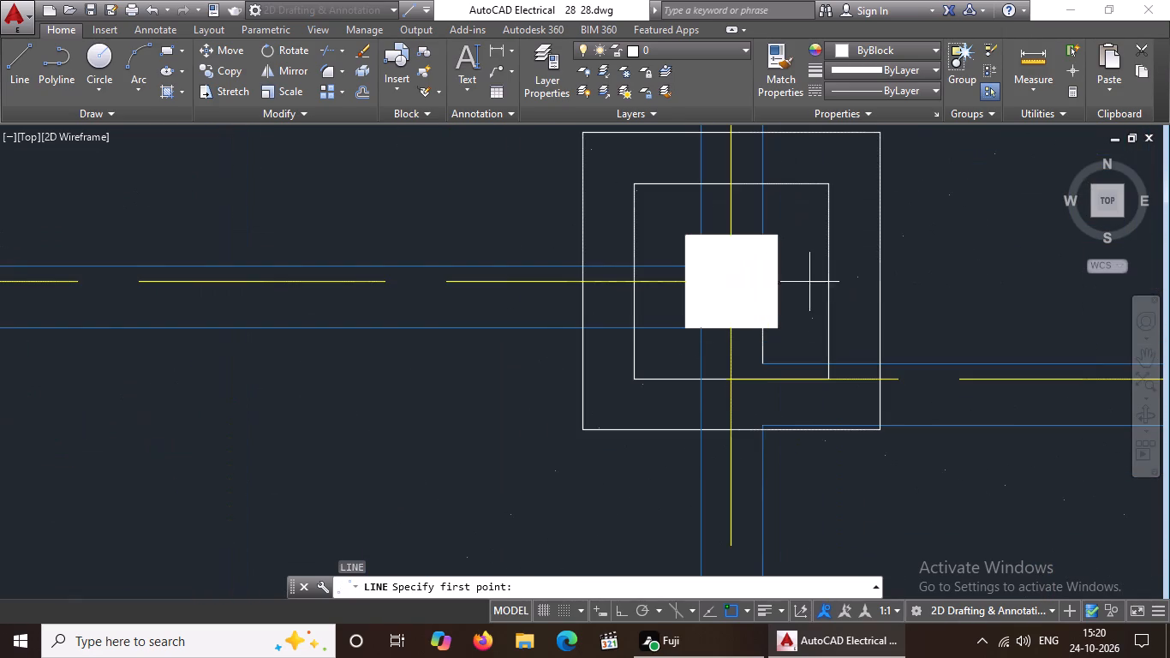
{"action": "left_click", "coordinate": [774, 238]}
{"action": "left_click_drag", "start_coordinate": [827, 185], "coordinate": [840, 181]}
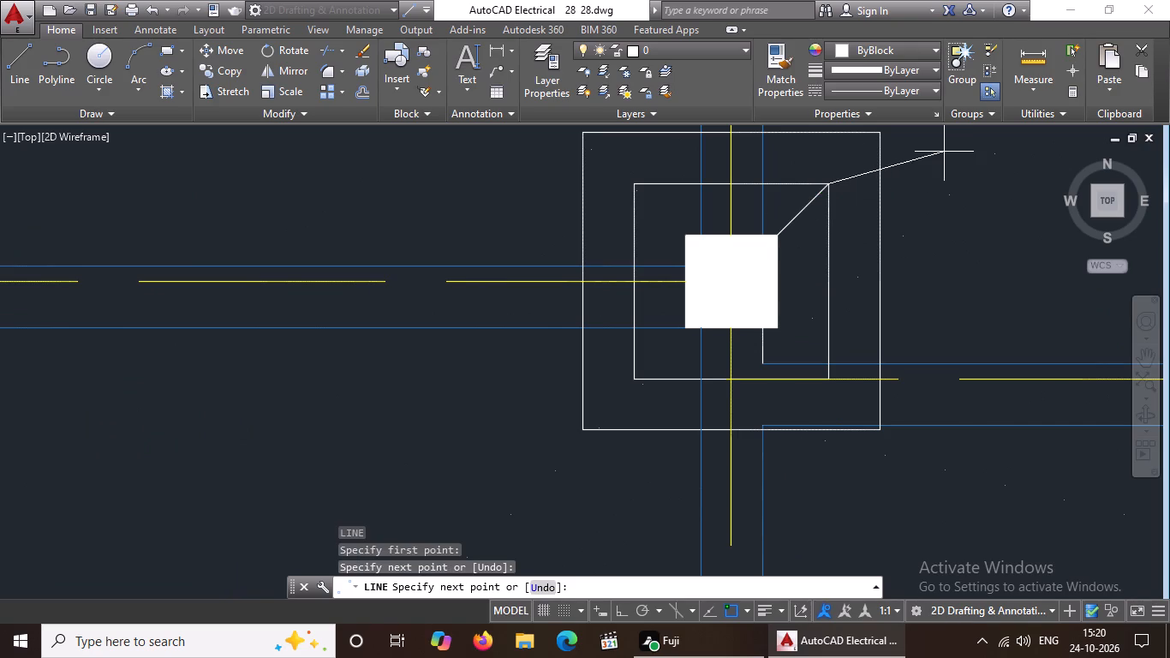
{"action": "key", "text": "Return"}
Draw a diagonal line from the inner outline's northwest corner to the fifth row second column's northwest corner.
{"action": "key", "text": "l"}
{"action": "key", "text": "Return"}
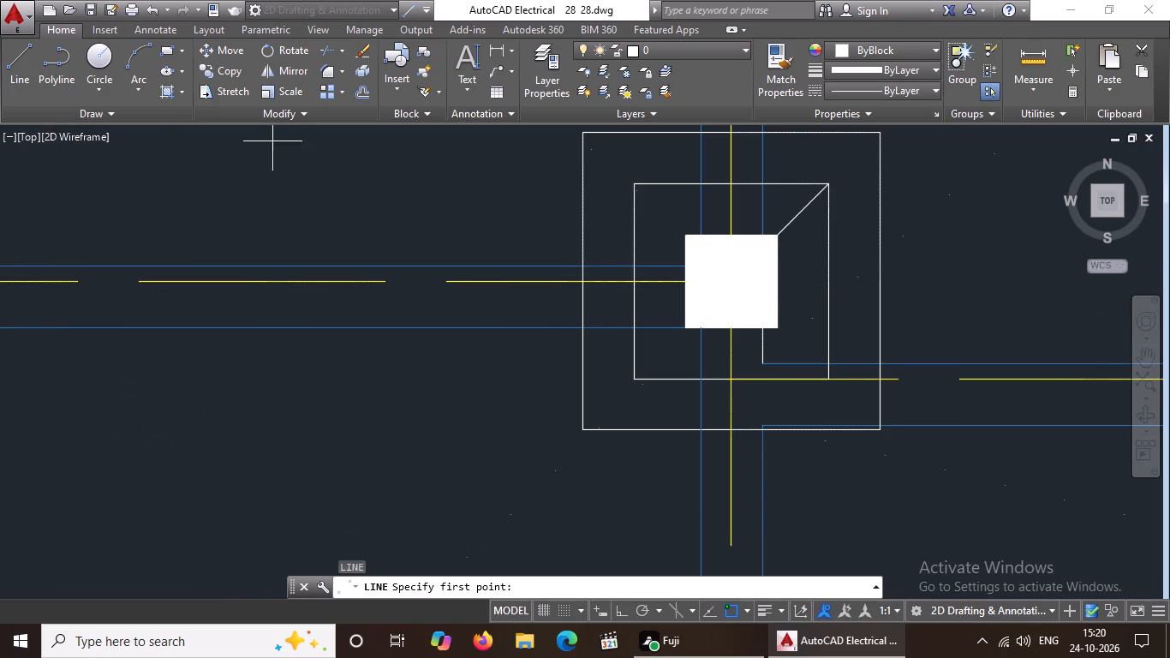
{"action": "left_click", "coordinate": [636, 183]}
{"action": "left_click", "coordinate": [686, 238]}
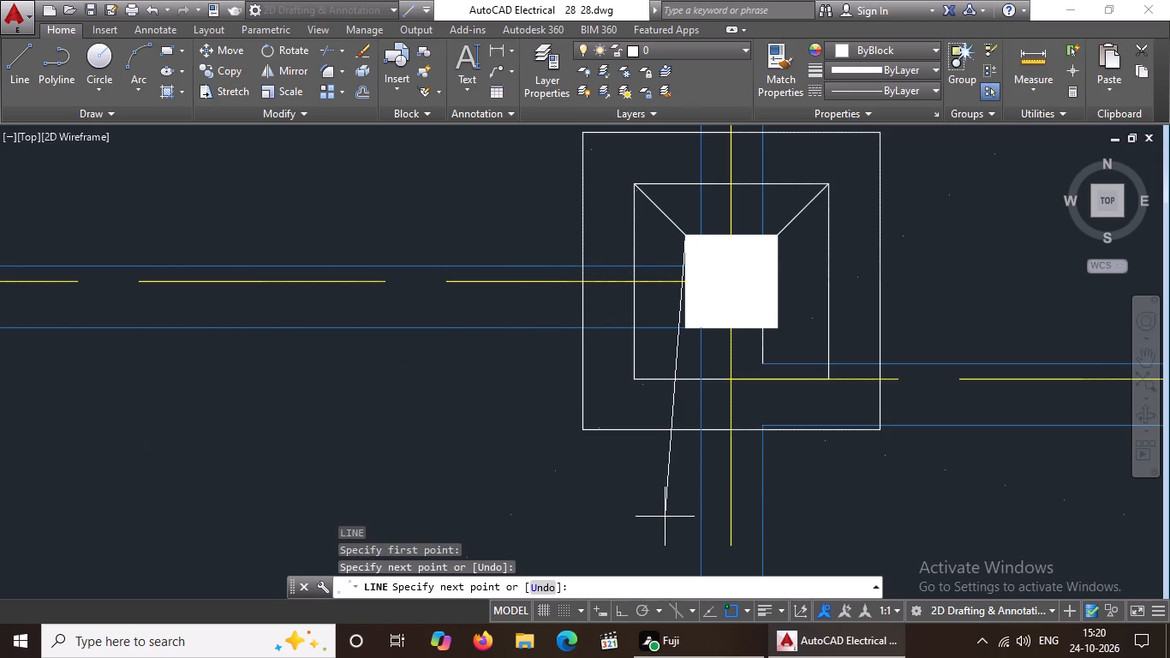
{"action": "key", "text": "Return"}
Draw a diagonal line from the inner outline's southwest corner to the fifth row second column's southwest corner.
{"action": "key", "text": "l"}
{"action": "key", "text": "Return"}
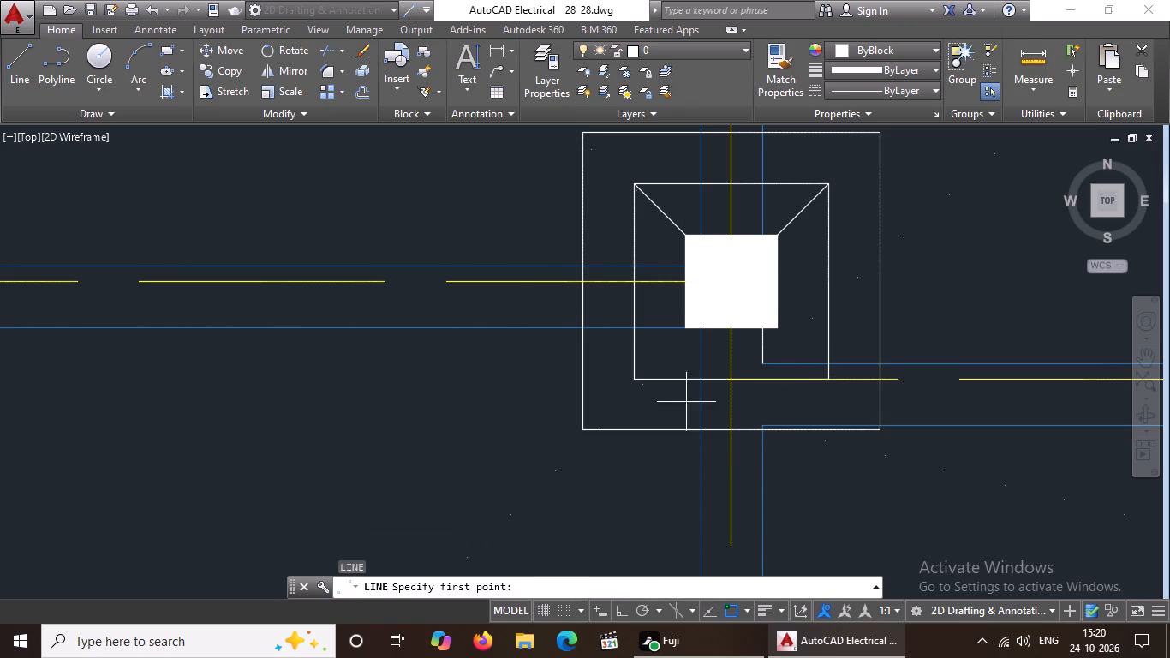
{"action": "left_click", "coordinate": [633, 377]}
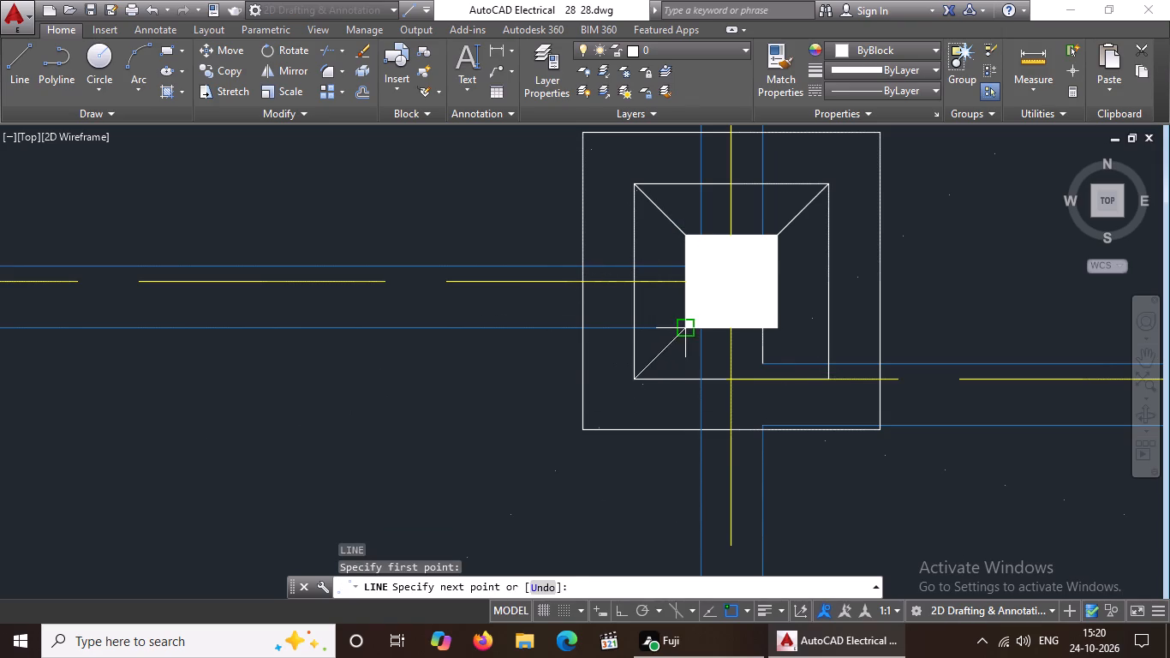
{"action": "left_click", "coordinate": [686, 331]}
{"action": "key", "text": "Return"}
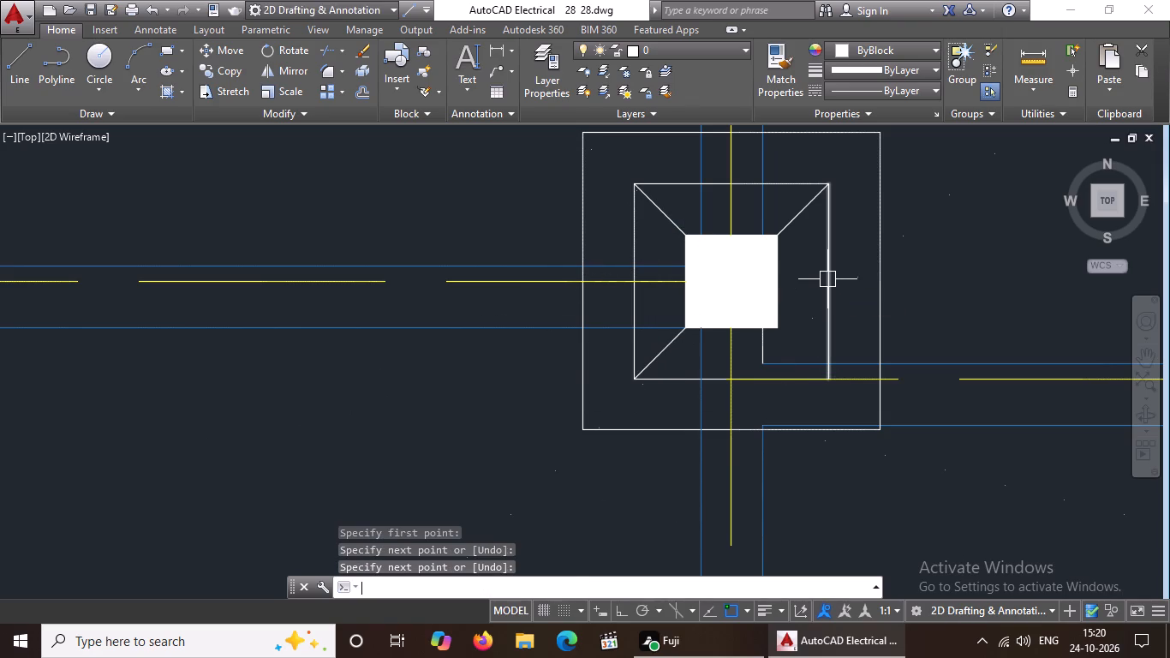
Draw a diagonal line from the fifth row second column's southeast corner to the inner outline's southeast corner.
{"action": "key", "text": "l"}
{"action": "key", "text": "Return"}
{"action": "left_click", "coordinate": [777, 330]}
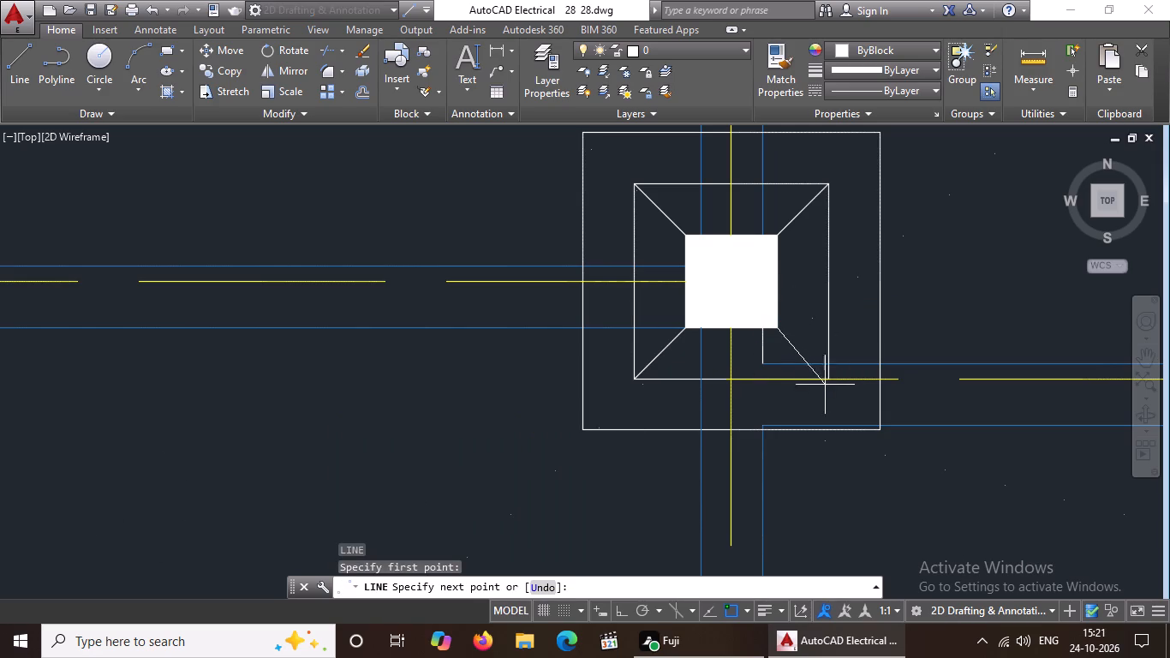
{"action": "left_click_drag", "start_coordinate": [827, 375], "coordinate": [808, 390]}
{"action": "scroll", "coordinate": [742, 382], "scroll_direction": "down", "scroll_amount": 4}
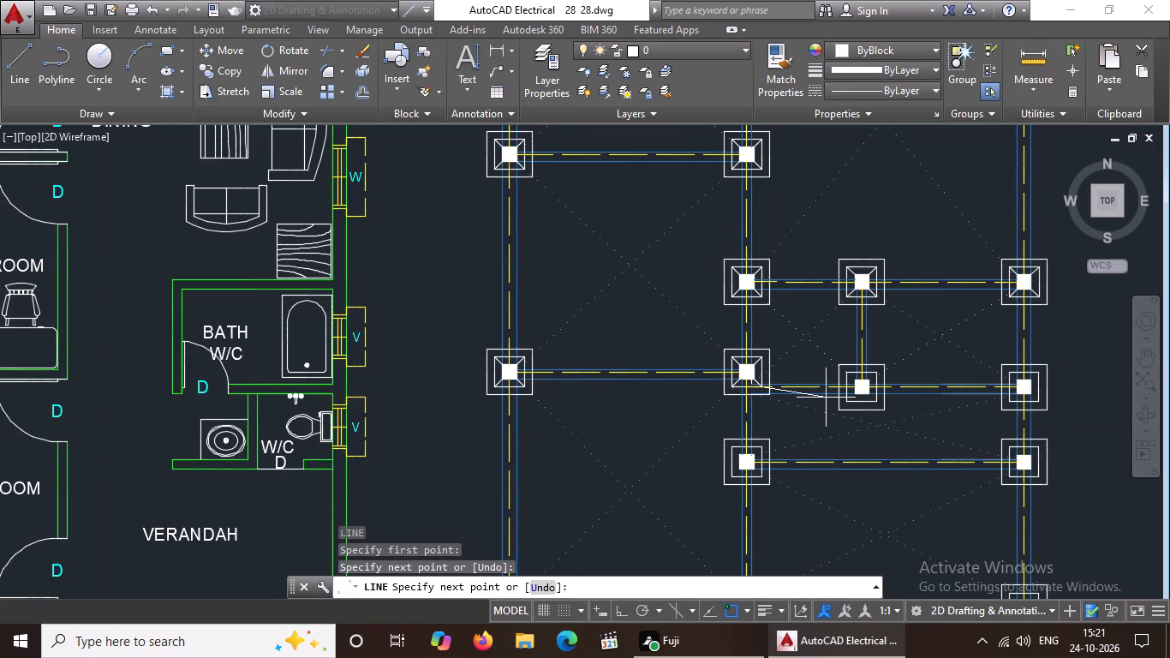
{"action": "key", "text": "Return"}
At the fifth row's third column, draw a diagonal line from the column's northeast corner to the inner outline's northeast corner.
{"action": "key", "text": "l"}
{"action": "key", "text": "Return"}
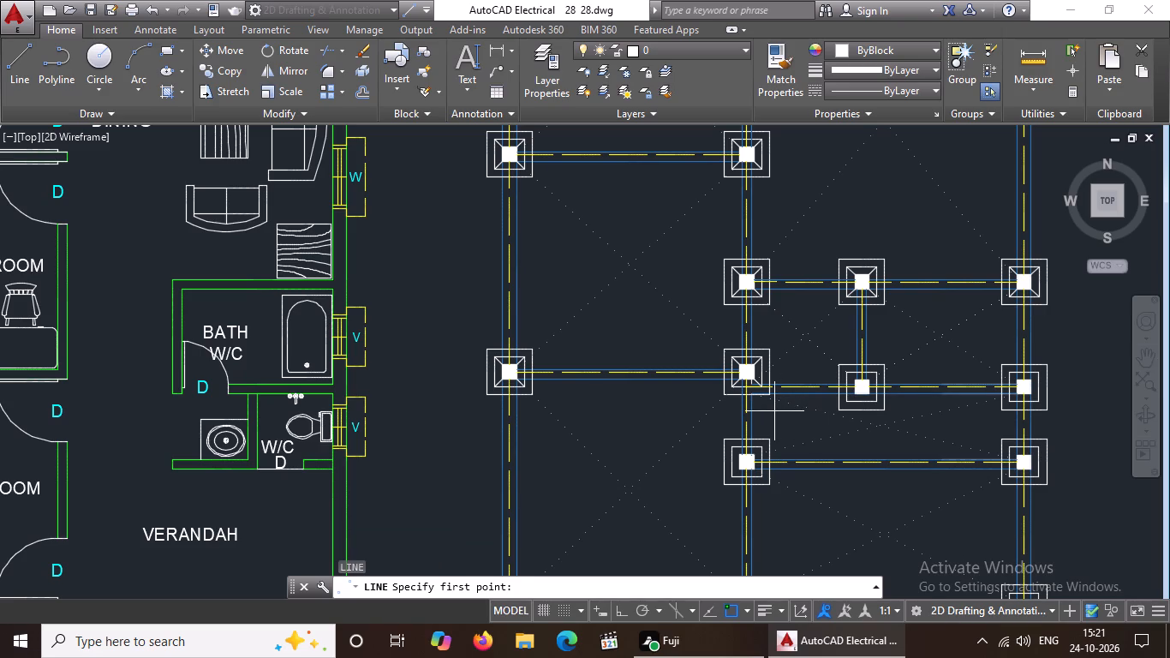
{"action": "scroll", "coordinate": [892, 395], "scroll_direction": "up", "scroll_amount": 2}
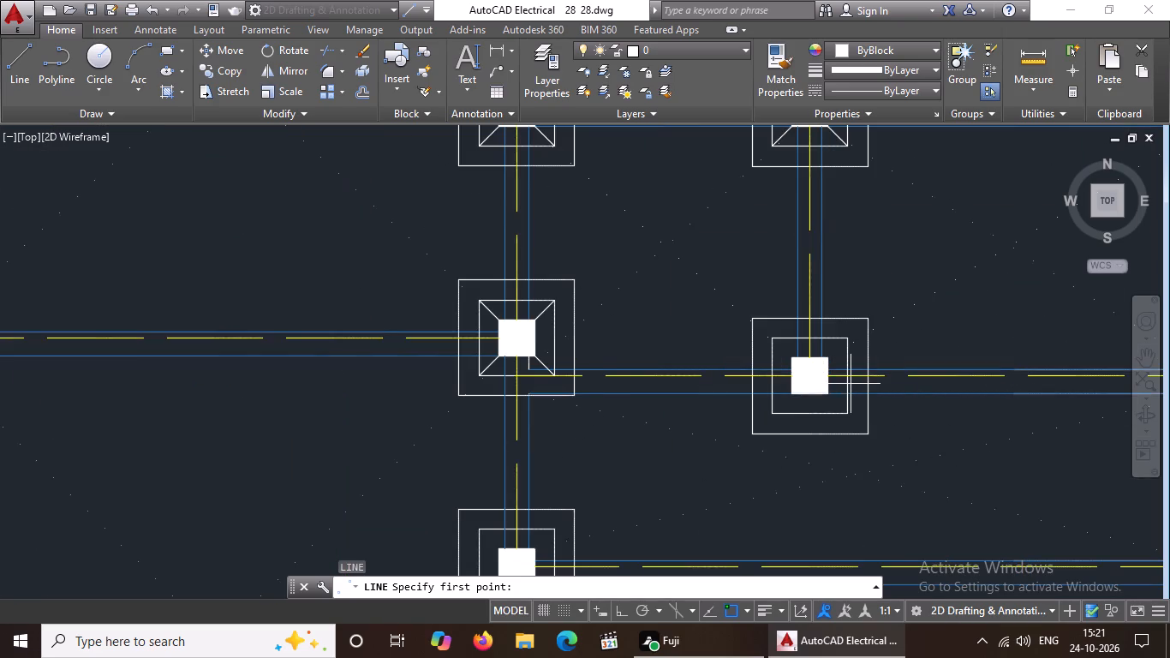
{"action": "scroll", "coordinate": [848, 384], "scroll_direction": "up", "scroll_amount": 2}
{"action": "left_click", "coordinate": [791, 317]}
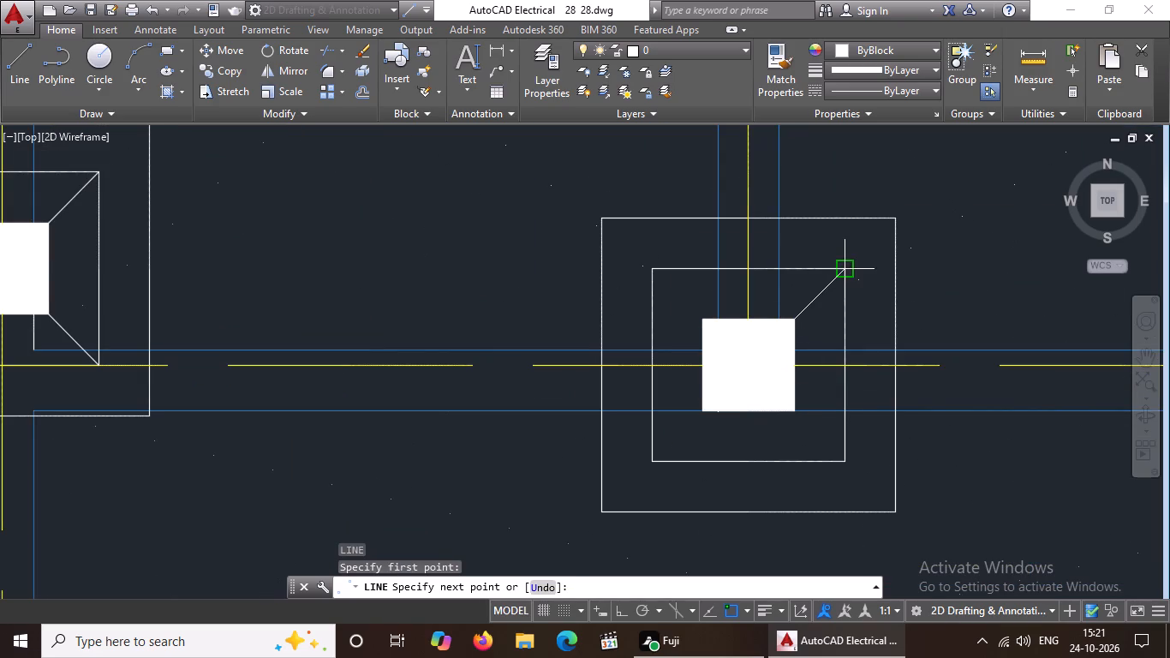
{"action": "left_click_drag", "start_coordinate": [851, 267], "coordinate": [862, 261]}
{"action": "key", "text": "Return"}
Draw a diagonal line from the inner outline's northwest corner to the fifth row third column's northwest corner.
{"action": "key", "text": "l"}
{"action": "key", "text": "Return"}
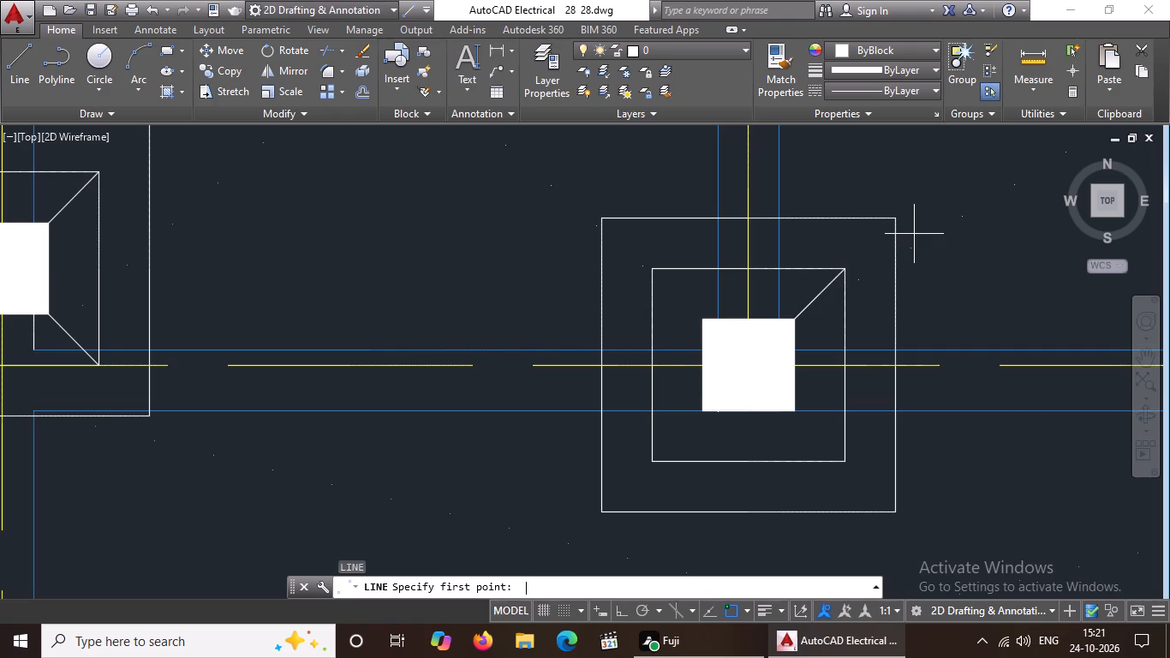
{"action": "left_click", "coordinate": [654, 272]}
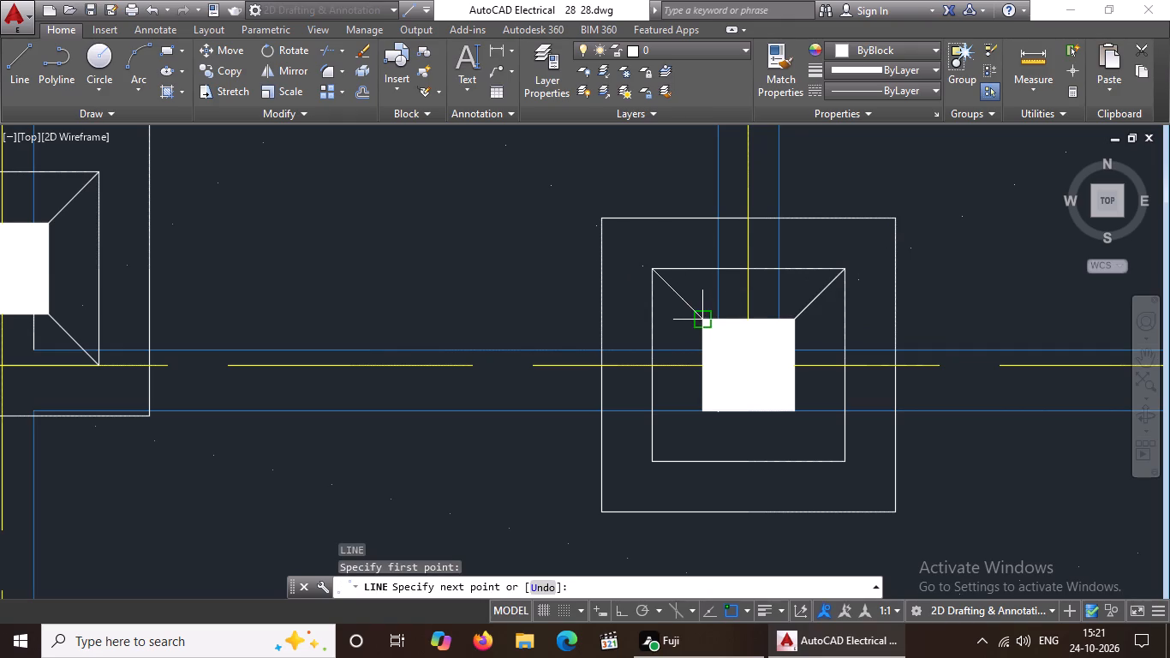
{"action": "left_click", "coordinate": [704, 318]}
{"action": "key", "text": "Return"}
Draw a diagonal line from the inner outline's southwest corner to the fifth row third column's southwest corner.
{"action": "key", "text": "l"}
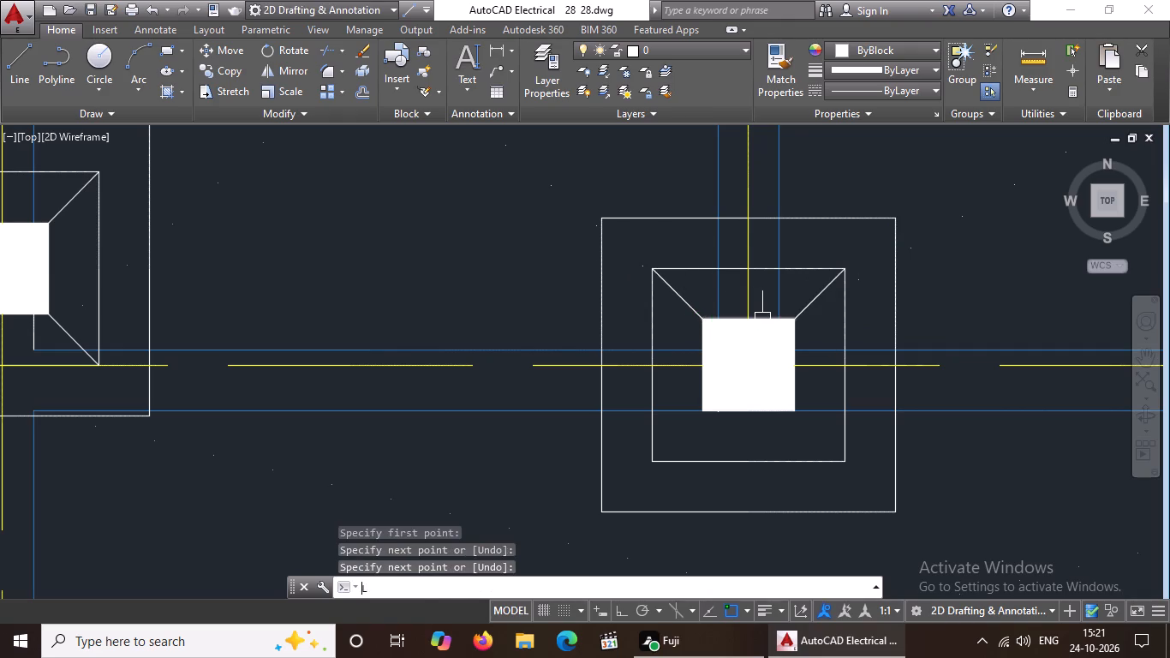
{"action": "key", "text": "Return"}
{"action": "left_click_drag", "start_coordinate": [648, 461], "coordinate": [648, 460]}
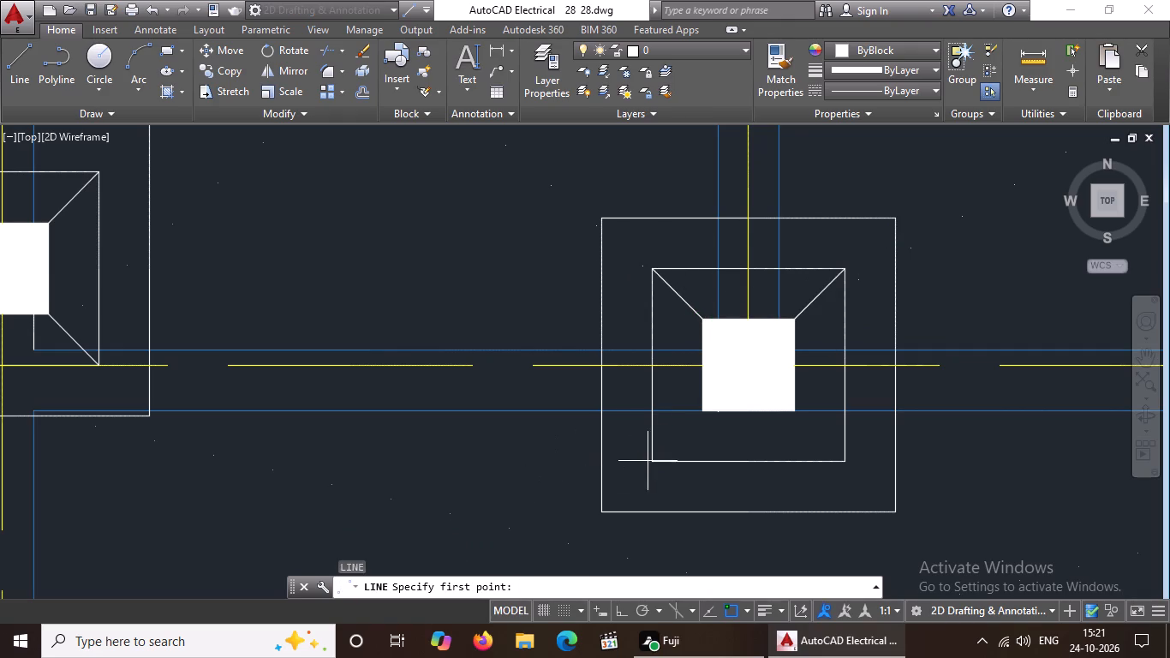
{"action": "left_click_drag", "start_coordinate": [648, 460], "coordinate": [656, 454]}
{"action": "left_click_drag", "start_coordinate": [705, 410], "coordinate": [714, 404]}
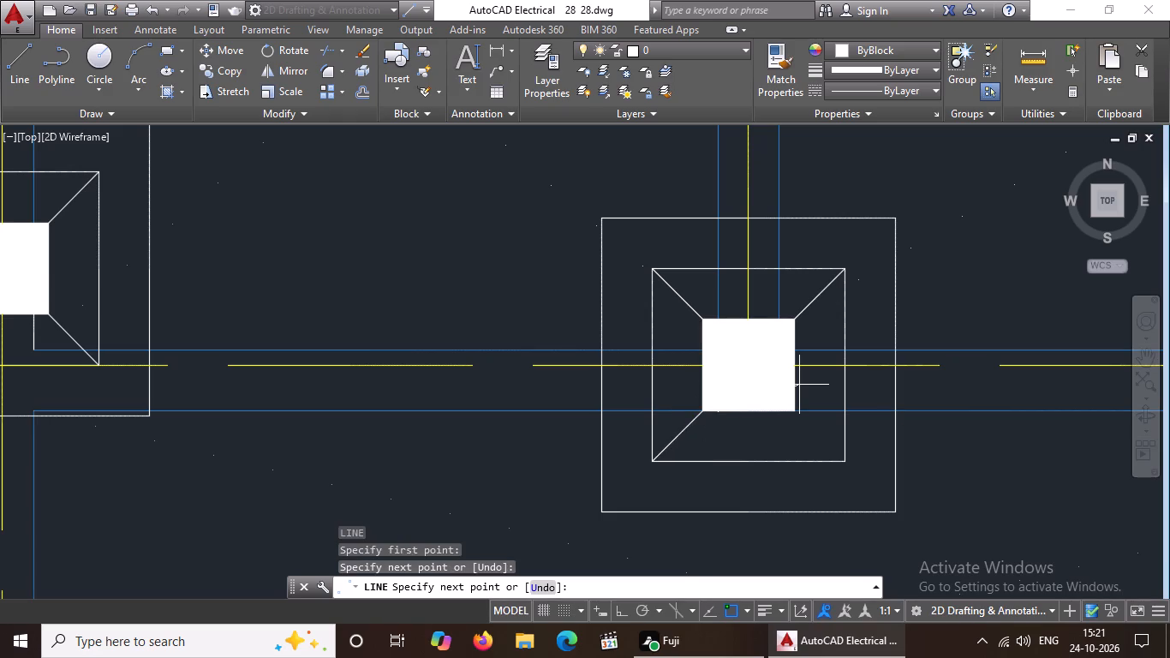
{"action": "key", "text": "Return"}
Draw a diagonal line from the fifth row third column's southeast corner, re-picking its endpoint exactly on the inner outline's southeast corner.
{"action": "key", "text": "l"}
{"action": "key", "text": "Return"}
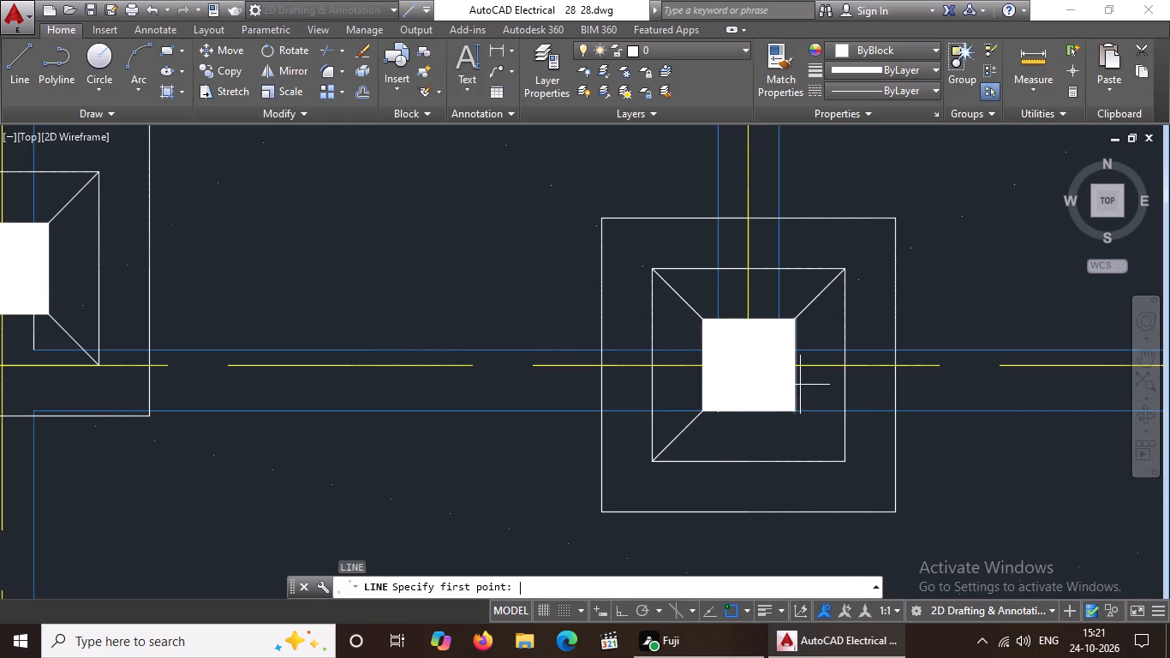
{"action": "left_click_drag", "start_coordinate": [799, 414], "coordinate": [811, 428]}
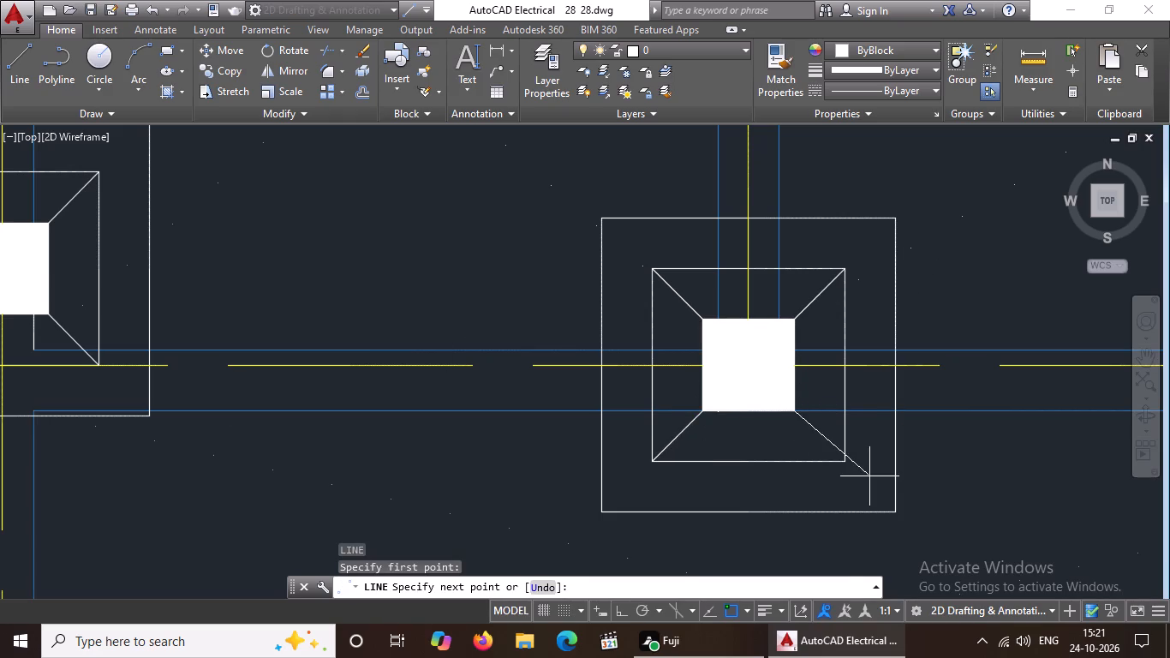
{"action": "left_click", "coordinate": [843, 459]}
{"action": "scroll", "coordinate": [825, 474], "scroll_direction": "down", "scroll_amount": 6}
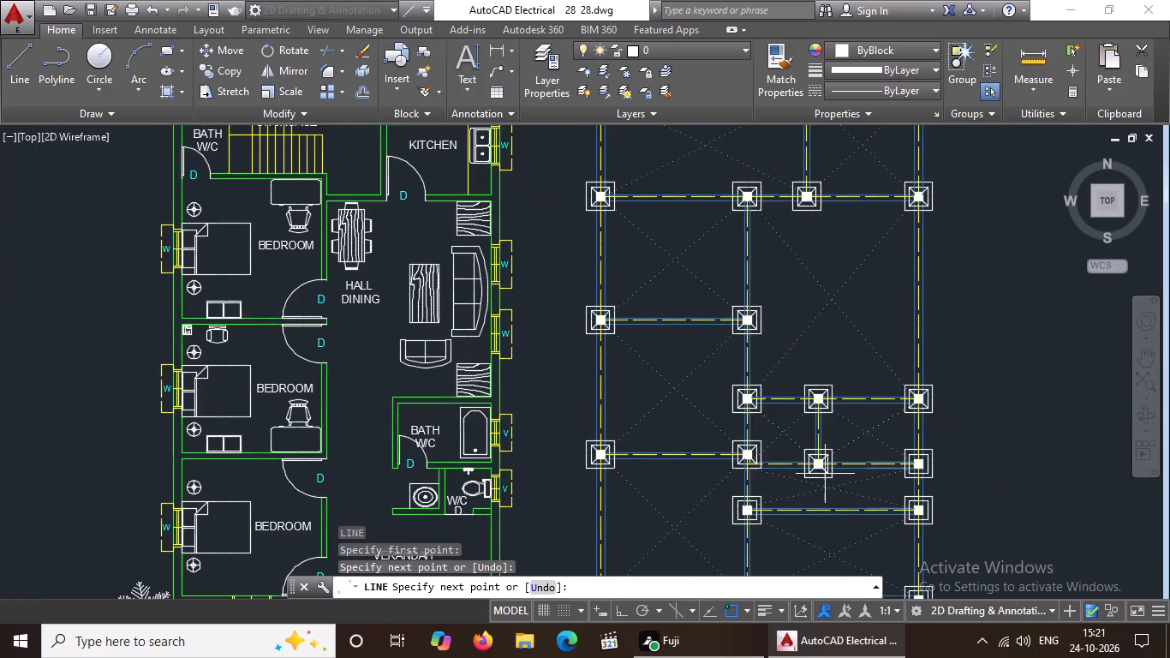
{"action": "scroll", "coordinate": [821, 468], "scroll_direction": "up", "scroll_amount": 6}
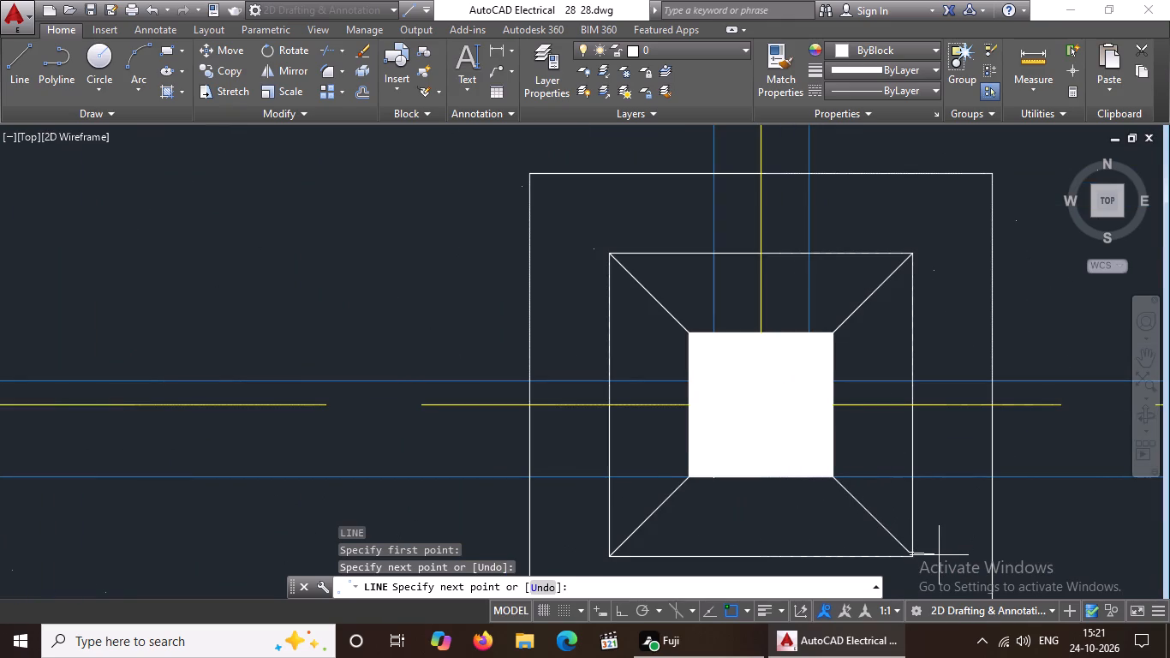
{"action": "key", "text": "ctrl+z"}
{"action": "left_click", "coordinate": [906, 559]}
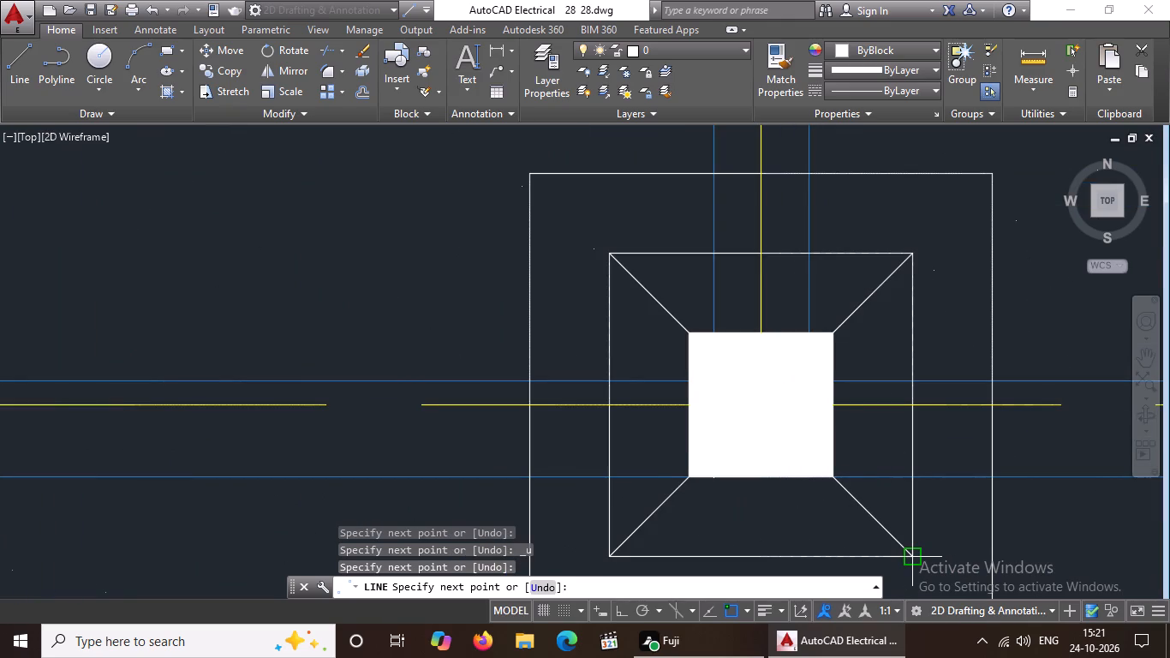
{"action": "key", "text": "Return"}
At the fifth row's easternmost column, draw a diagonal line from the inner outline's southwest corner to the column's southwest corner.
{"action": "scroll", "coordinate": [724, 377], "scroll_direction": "down", "scroll_amount": 4}
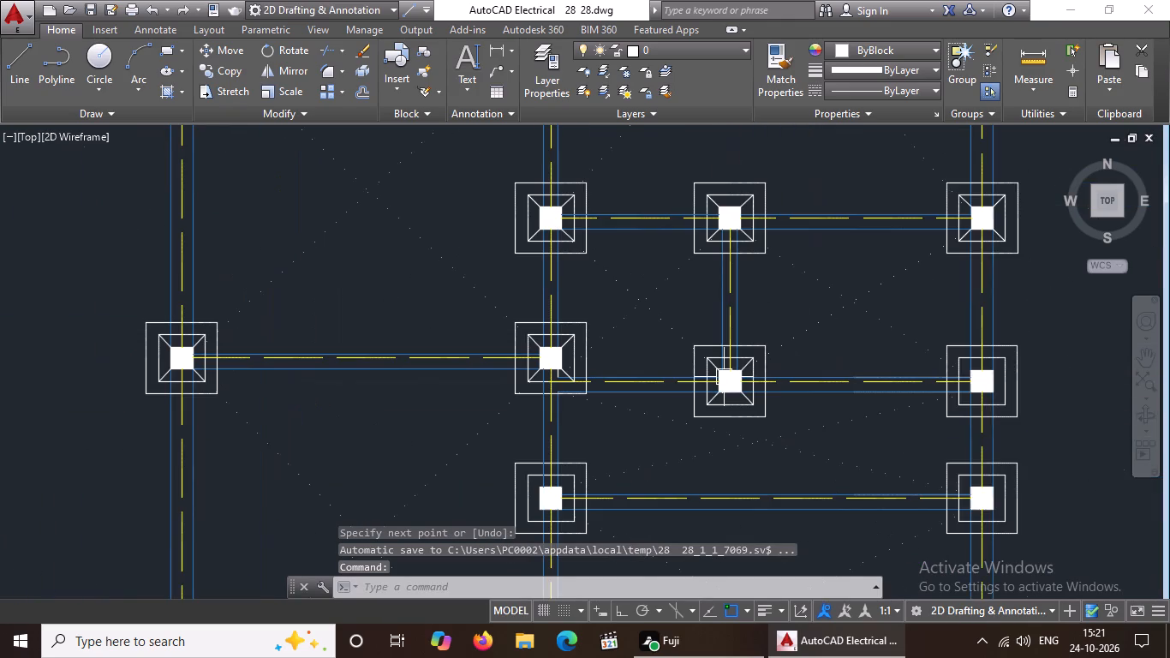
{"action": "scroll", "coordinate": [1103, 408], "scroll_direction": "up", "scroll_amount": 3}
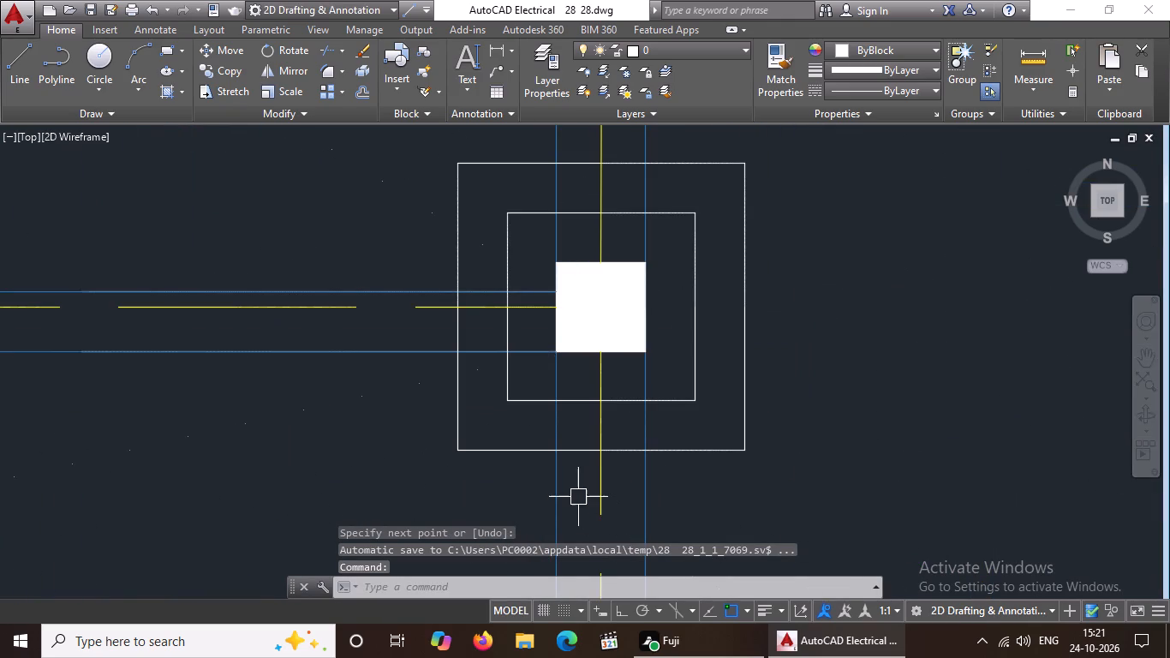
{"action": "key", "text": "l"}
{"action": "key", "text": "Return"}
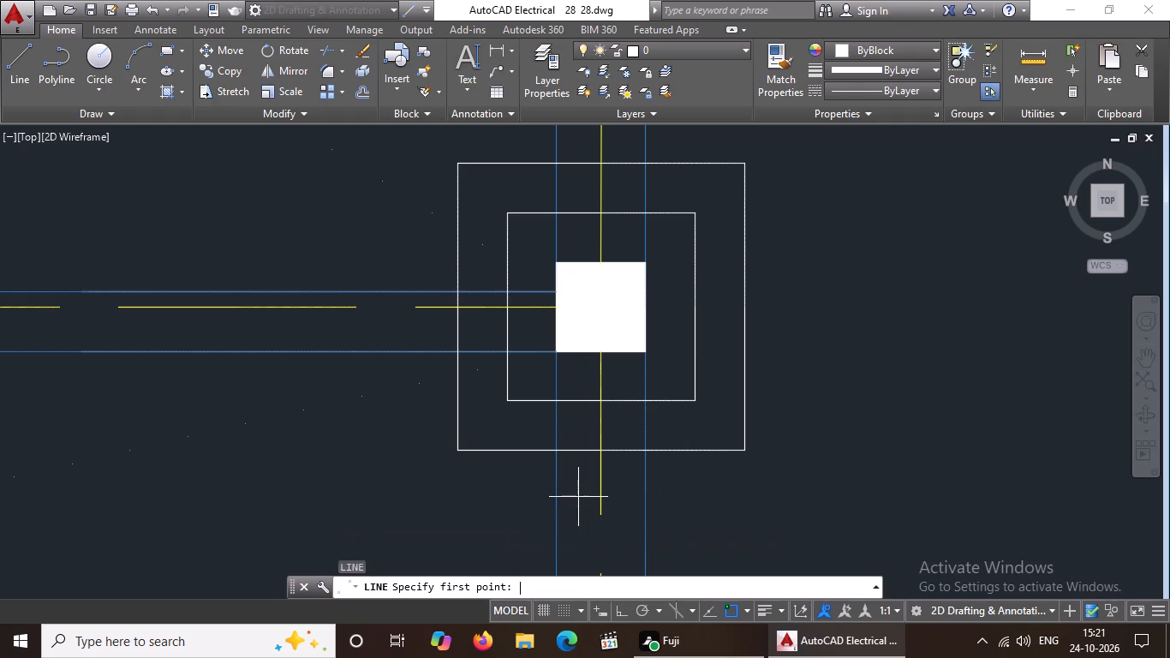
{"action": "left_click_drag", "start_coordinate": [510, 398], "coordinate": [517, 388]}
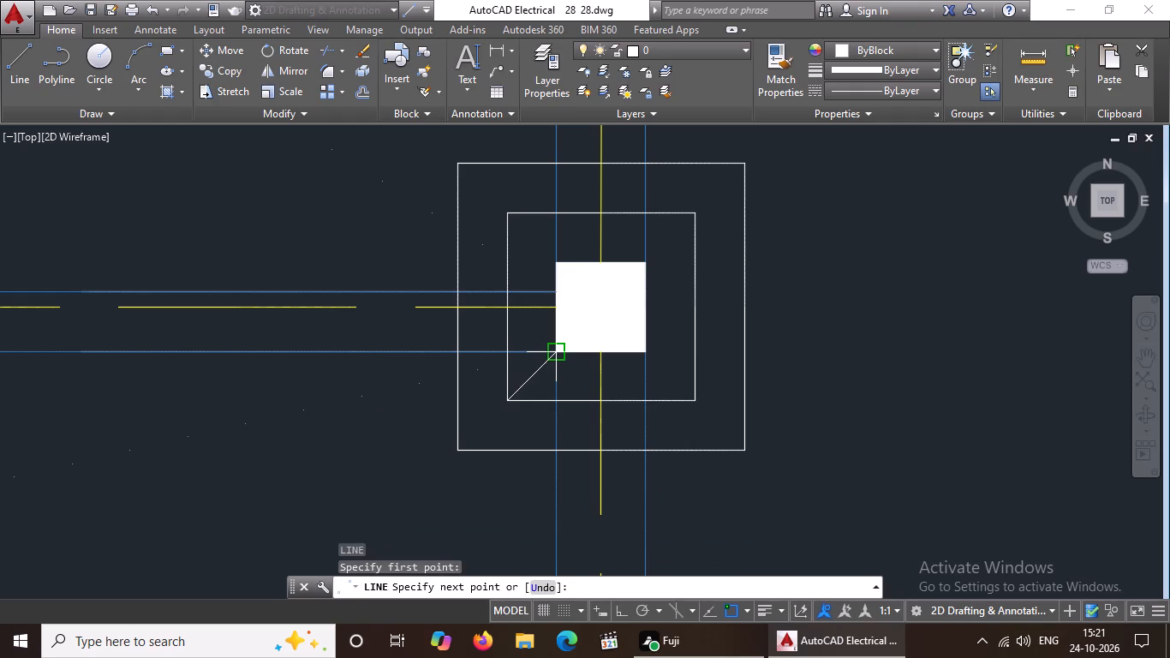
{"action": "left_click", "coordinate": [560, 350]}
{"action": "key", "text": "Return"}
Draw a diagonal line from the fifth row easternmost column's southeast corner to the inner outline's southeast corner.
{"action": "key", "text": "l"}
{"action": "key", "text": "Return"}
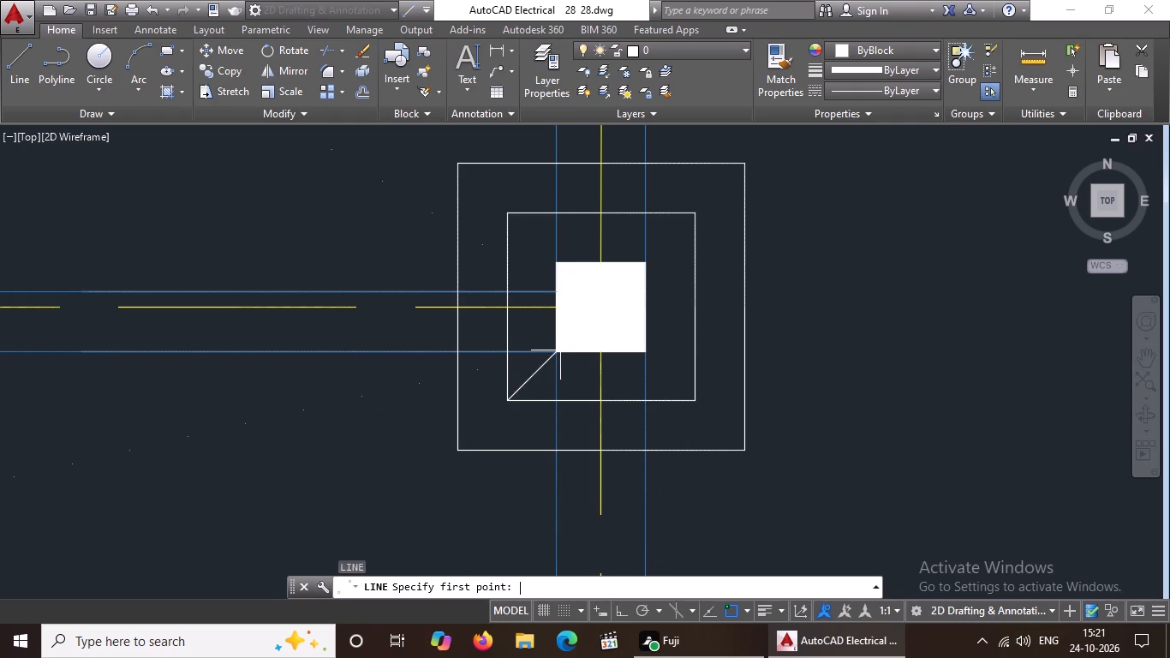
{"action": "left_click", "coordinate": [642, 351]}
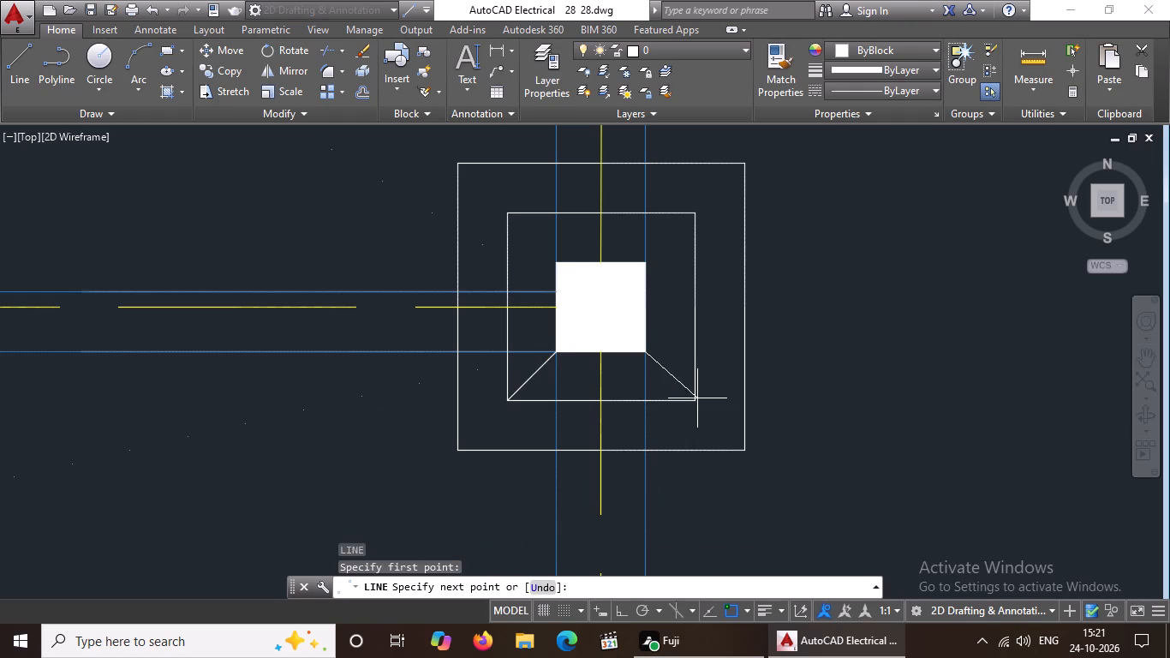
{"action": "left_click", "coordinate": [697, 399]}
{"action": "key", "text": "Return"}
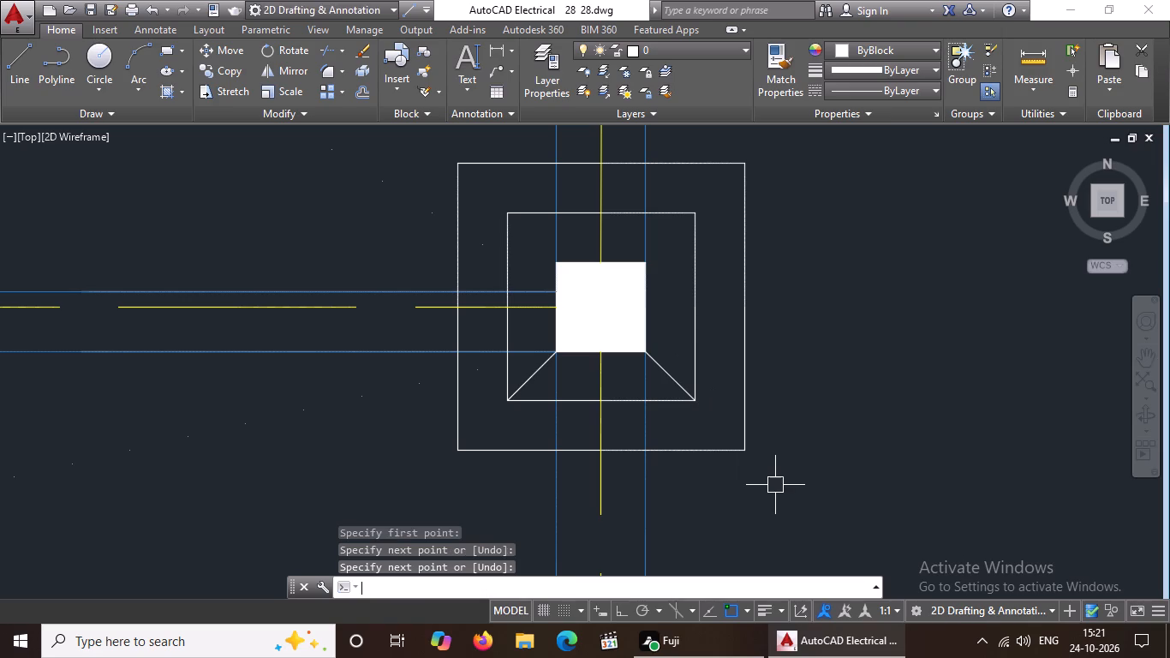
Draw a diagonal line from the inner outline's northwest corner to the fifth row easternmost column's northwest corner.
{"action": "key", "text": "l"}
{"action": "key", "text": "Return"}
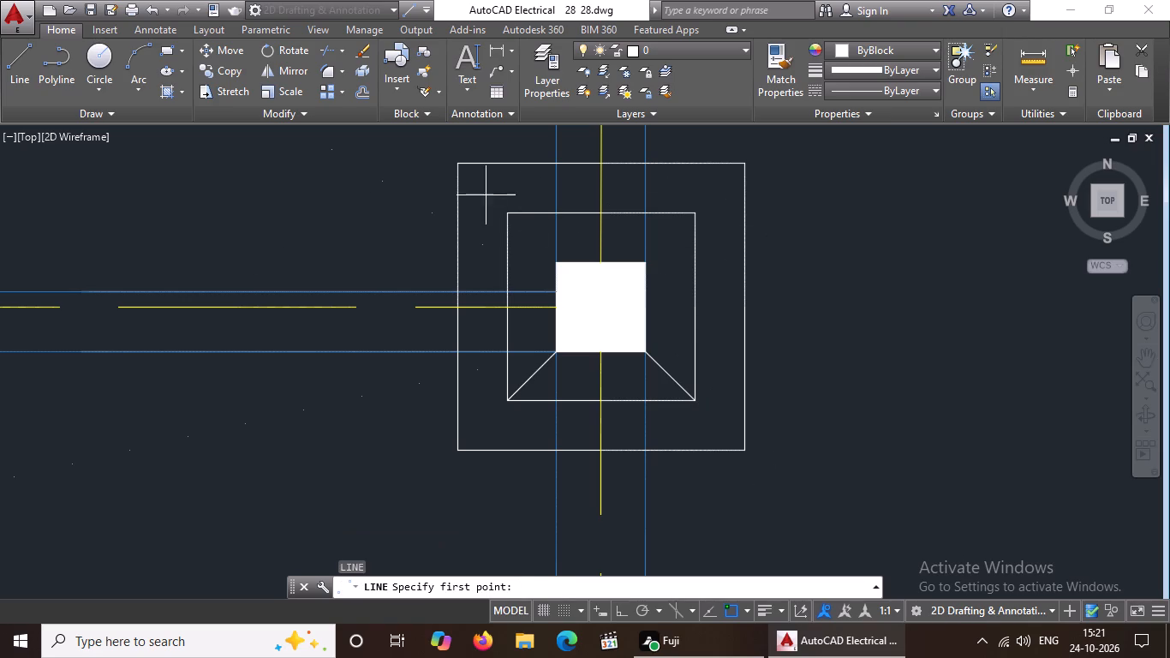
{"action": "left_click", "coordinate": [506, 217]}
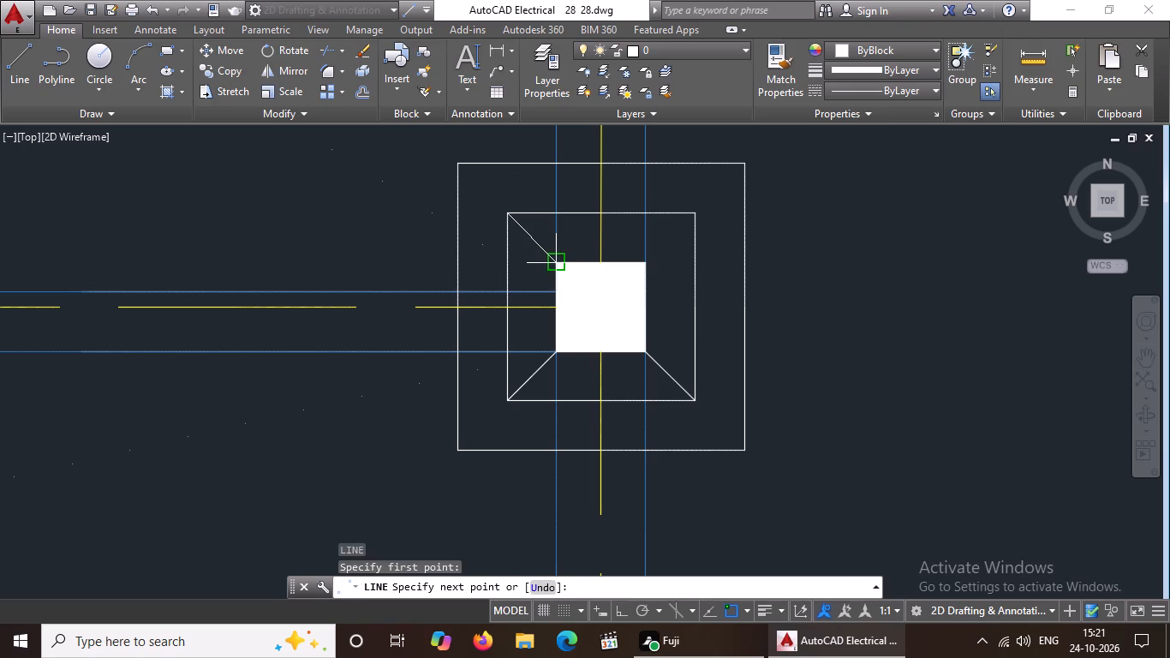
{"action": "left_click", "coordinate": [557, 266]}
{"action": "key", "text": "Return"}
Draw a diagonal line from the fifth row easternmost column's northeast corner to the inner outline's northeast corner.
{"action": "key", "text": "l"}
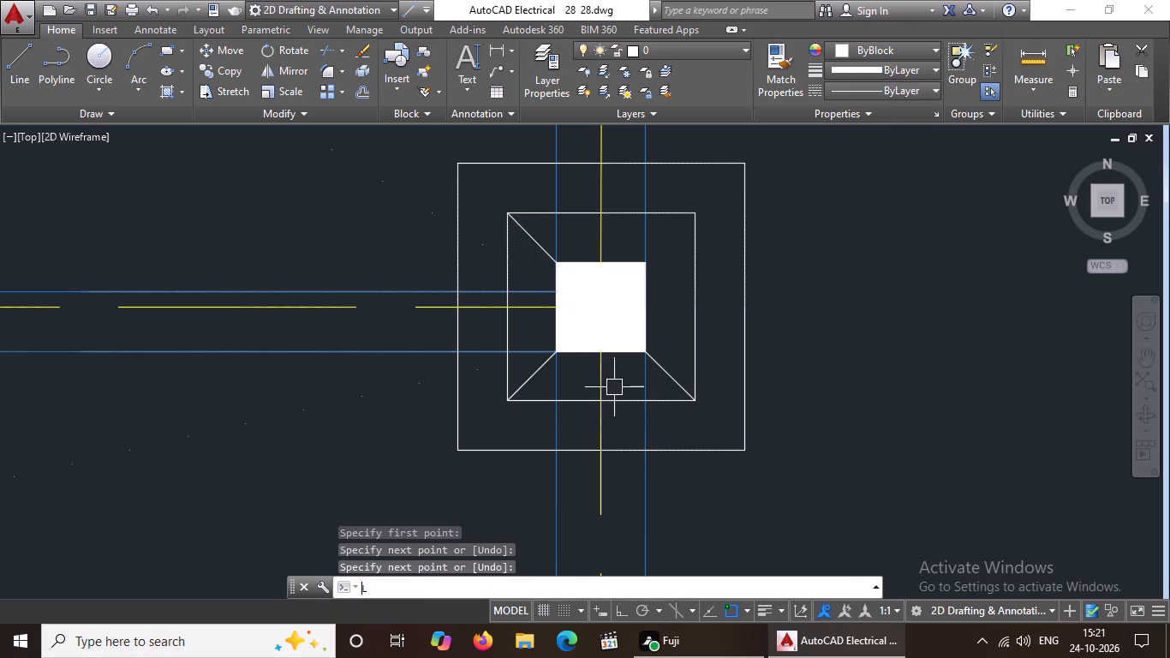
{"action": "key", "text": "Return"}
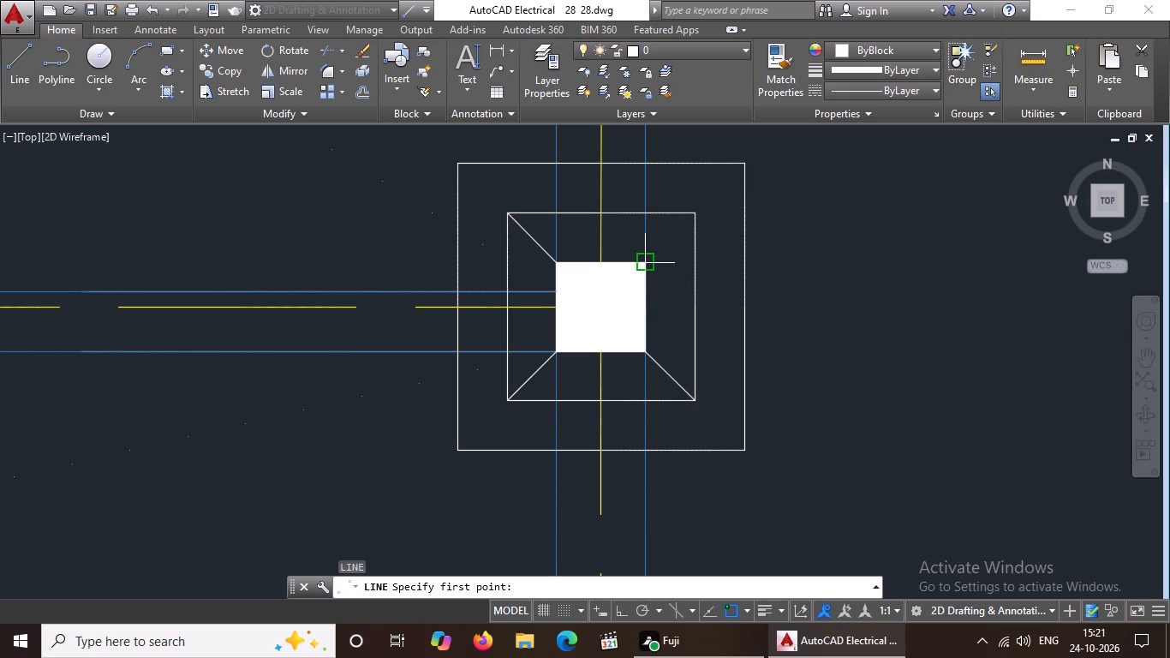
{"action": "left_click_drag", "start_coordinate": [642, 262], "coordinate": [662, 258]}
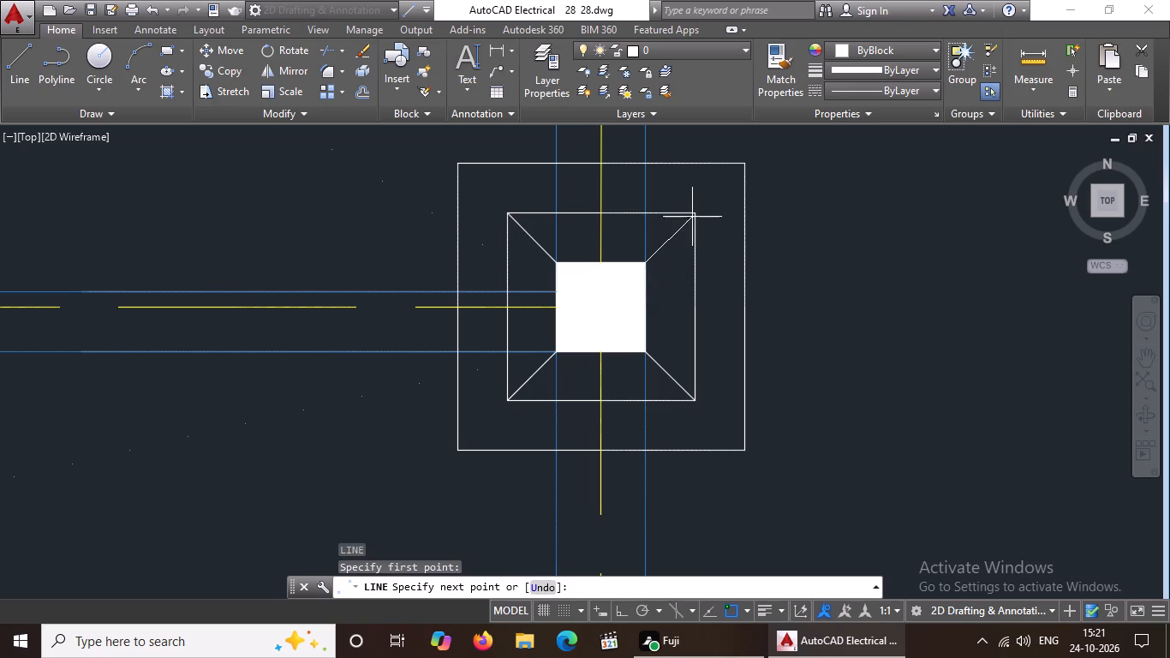
{"action": "left_click_drag", "start_coordinate": [698, 213], "coordinate": [709, 212]}
{"action": "scroll", "coordinate": [797, 200], "scroll_direction": "down", "scroll_amount": 3}
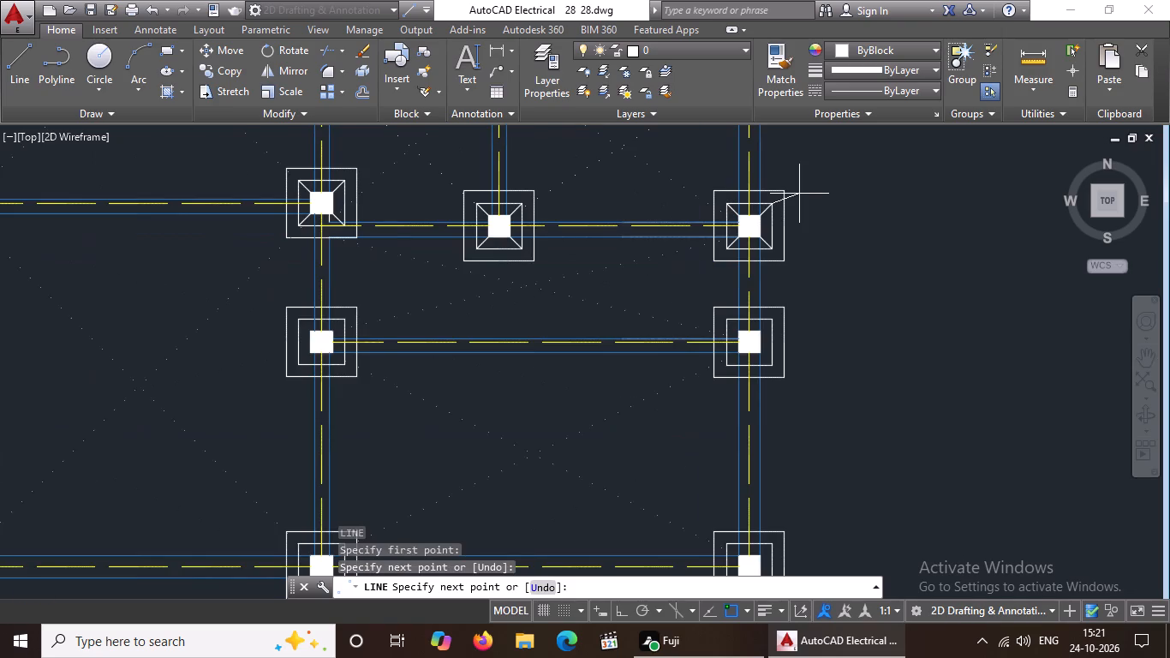
{"action": "key", "text": "Return"}
At the sixth row's western column, draw a diagonal line from the column's northeast corner to the inner outline's northeast corner.
{"action": "key", "text": "l"}
{"action": "key", "text": "Return"}
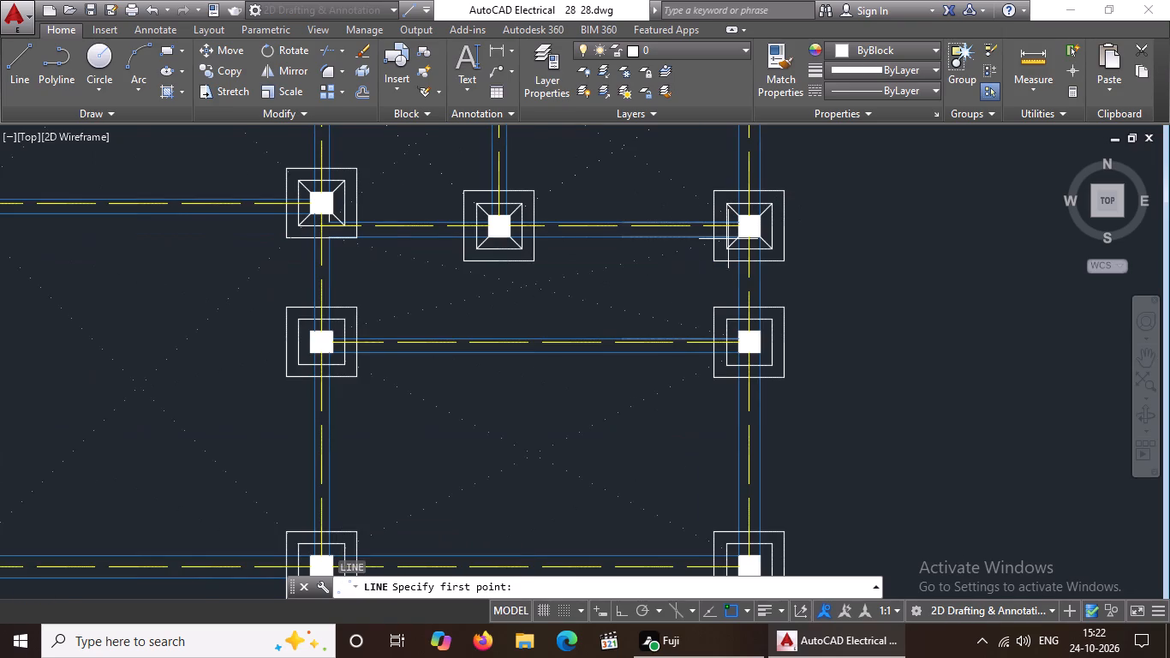
{"action": "scroll", "coordinate": [728, 239], "scroll_direction": "down", "scroll_amount": 2}
{"action": "scroll", "coordinate": [580, 245], "scroll_direction": "up", "scroll_amount": 3}
{"action": "scroll", "coordinate": [527, 358], "scroll_direction": "up", "scroll_amount": 1}
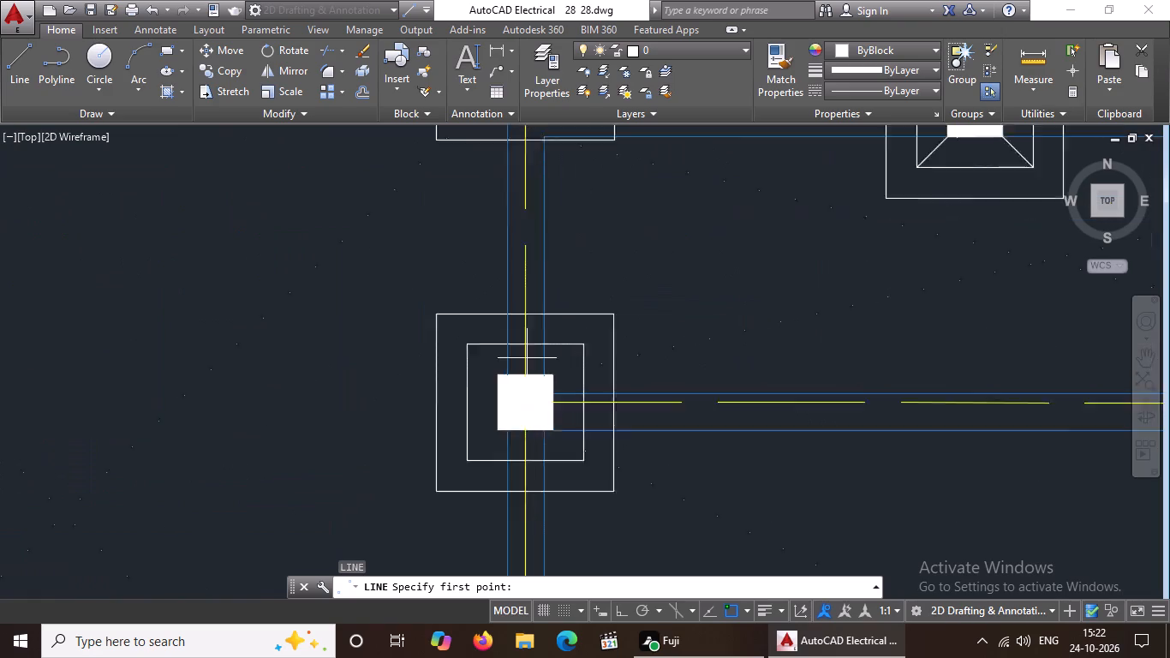
{"action": "scroll", "coordinate": [527, 358], "scroll_direction": "up", "scroll_amount": 1}
{"action": "left_click", "coordinate": [564, 387]}
{"action": "left_click_drag", "start_coordinate": [616, 338], "coordinate": [631, 326]}
{"action": "key", "text": "Return"}
Draw a diagonal line from the inner outline's northwest corner to the sixth row western column's northwest corner.
{"action": "key", "text": "l"}
{"action": "key", "text": "Return"}
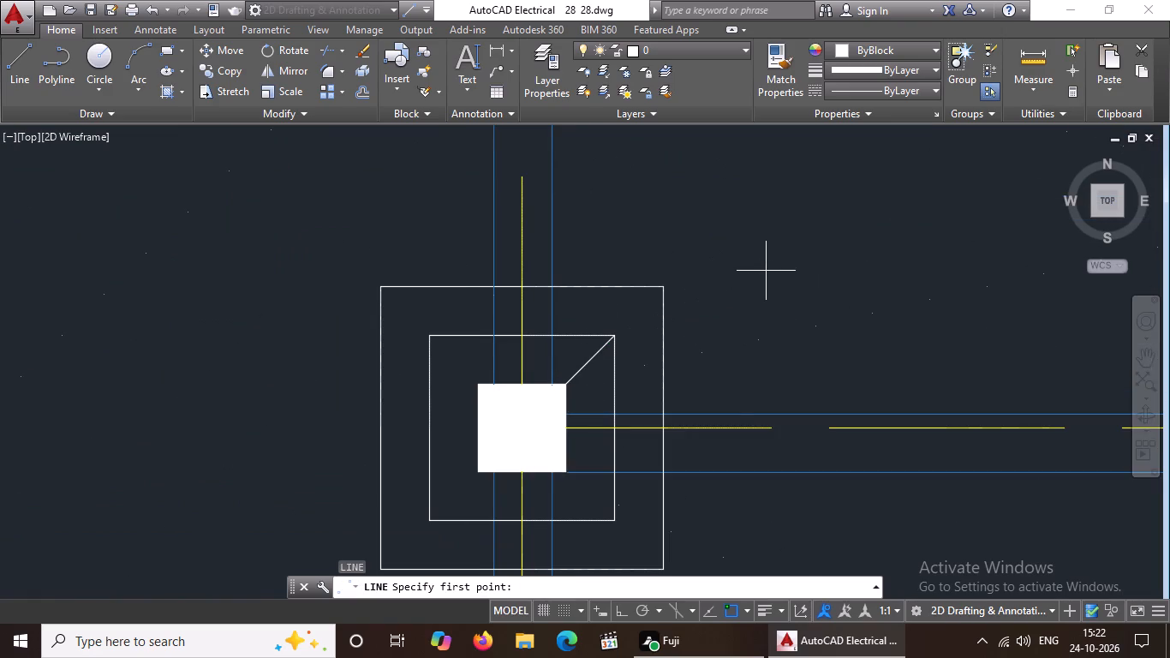
{"action": "left_click", "coordinate": [432, 340]}
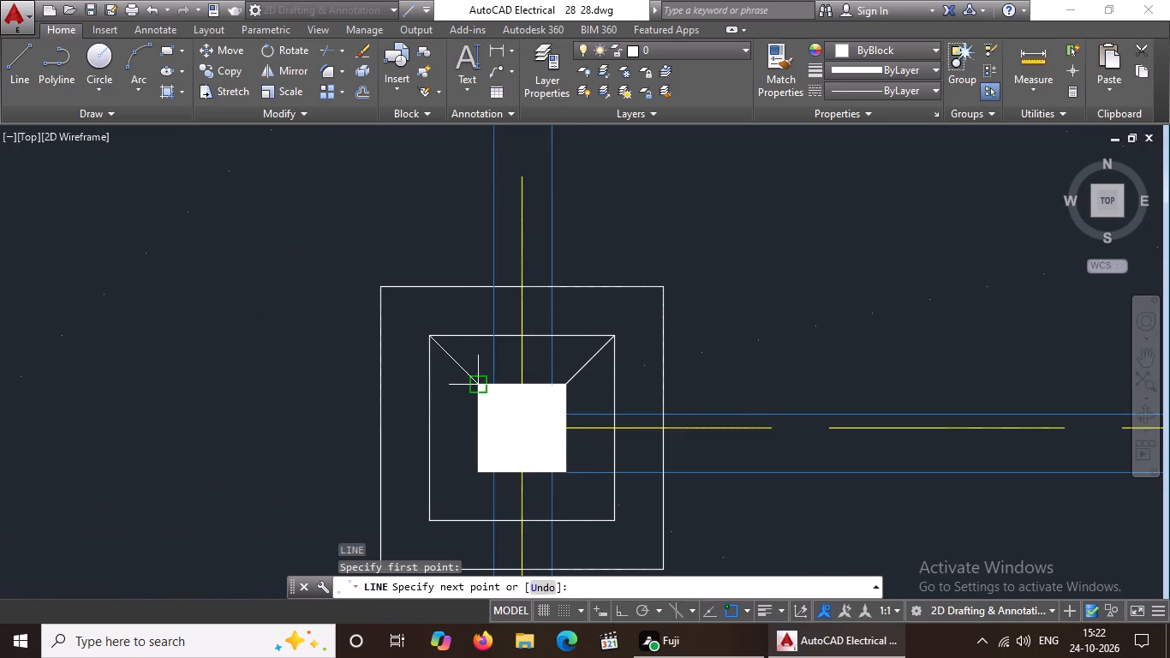
{"action": "left_click", "coordinate": [482, 386]}
{"action": "key", "text": "Return"}
Draw a diagonal line from the inner outline's southwest corner to the sixth row western column's southwest corner.
{"action": "key", "text": "l"}
{"action": "key", "text": "Return"}
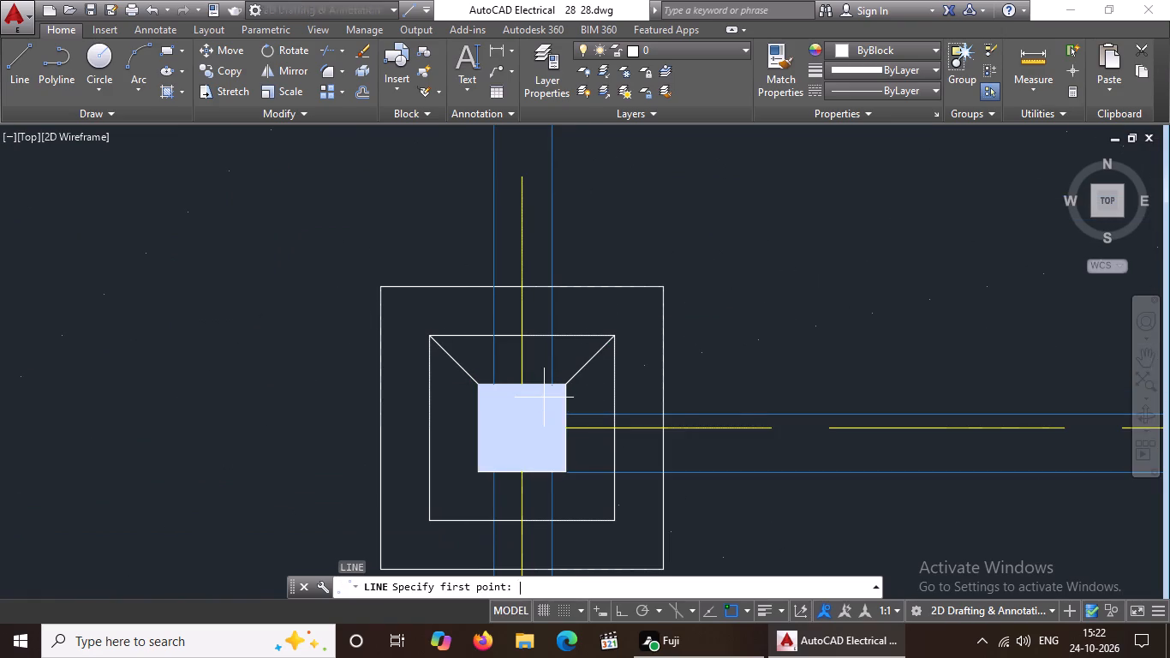
{"action": "scroll", "coordinate": [542, 383], "scroll_direction": "down", "scroll_amount": 4}
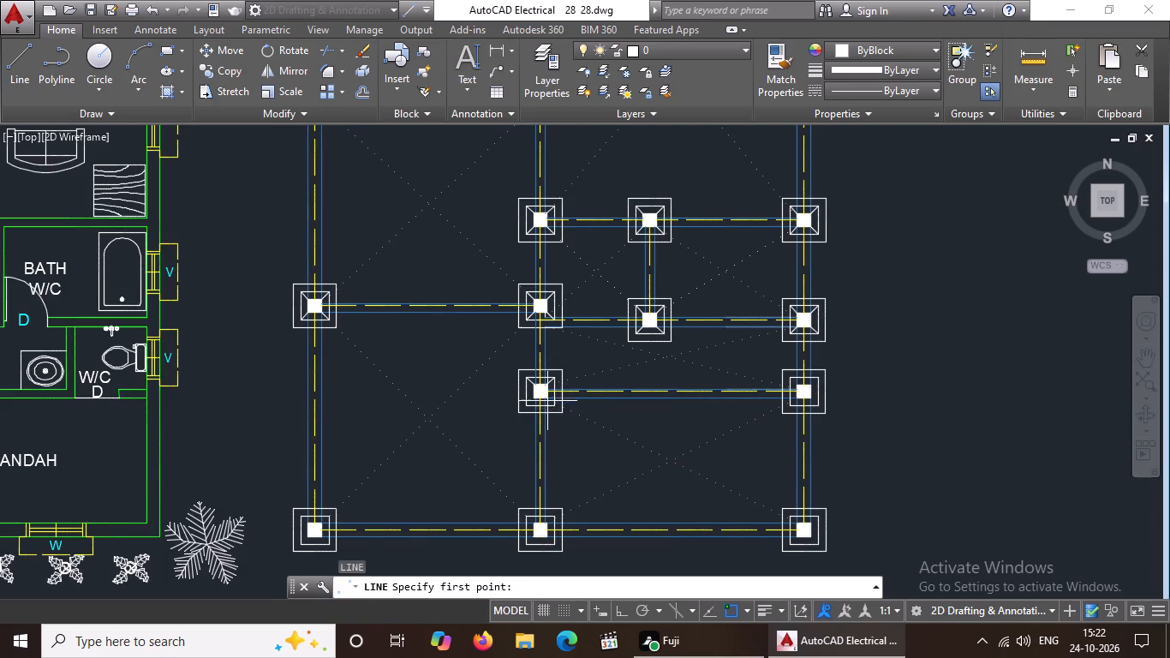
{"action": "scroll", "coordinate": [547, 401], "scroll_direction": "up", "scroll_amount": 4}
{"action": "left_click_drag", "start_coordinate": [382, 446], "coordinate": [398, 433]}
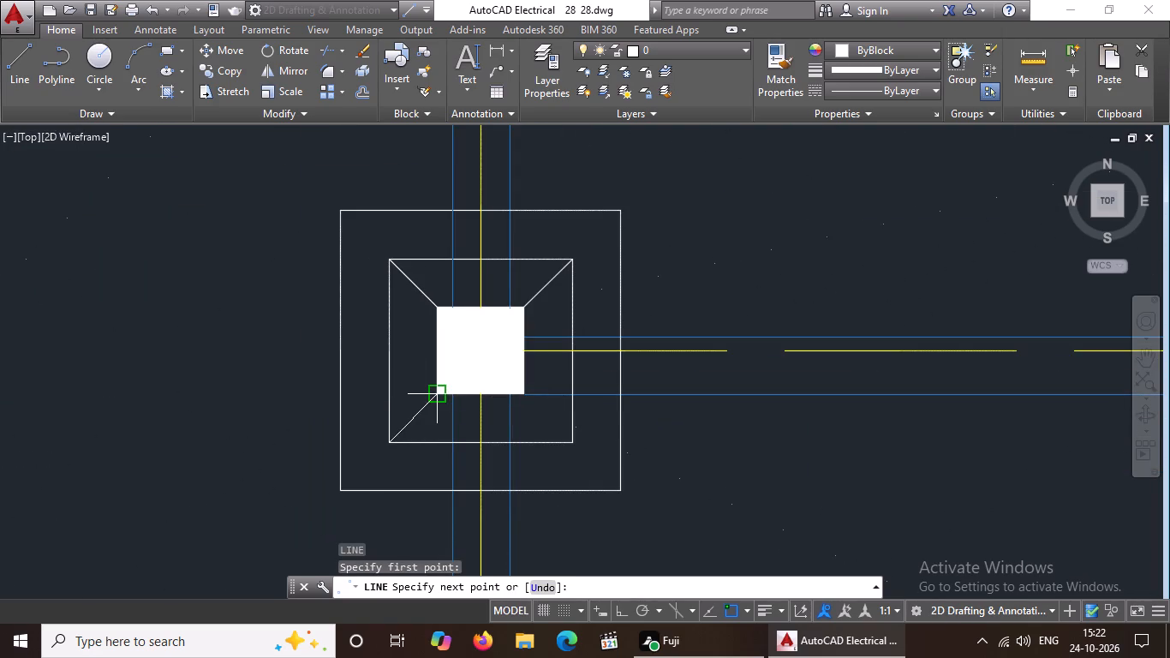
{"action": "left_click_drag", "start_coordinate": [441, 393], "coordinate": [454, 389]}
{"action": "key", "text": "Return"}
Draw a diagonal line from the sixth row western column's southeast corner to the inner outline's southeast corner.
{"action": "key", "text": "l"}
{"action": "key", "text": "Return"}
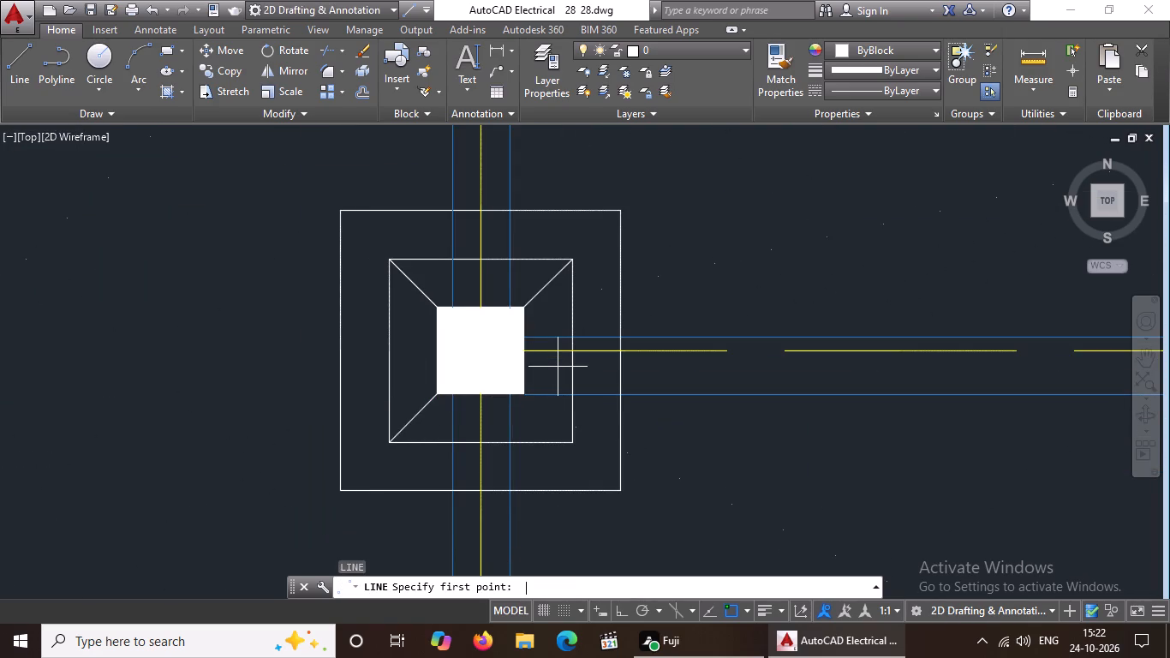
{"action": "left_click_drag", "start_coordinate": [522, 392], "coordinate": [529, 400]}
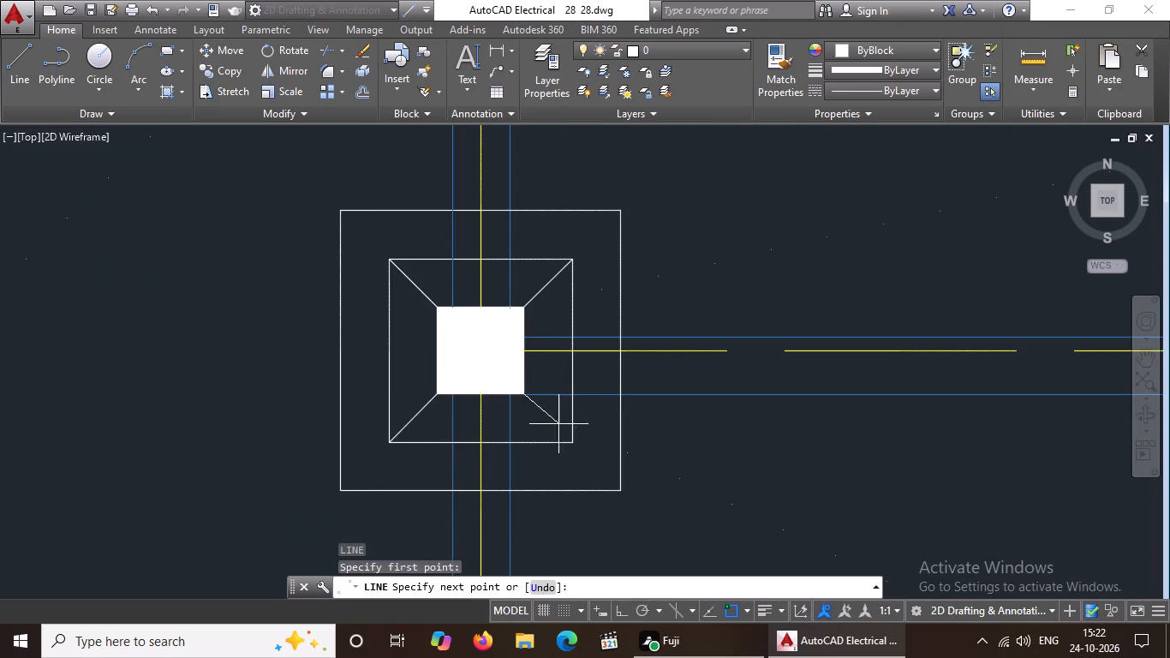
{"action": "left_click", "coordinate": [571, 440]}
{"action": "scroll", "coordinate": [571, 448], "scroll_direction": "down", "scroll_amount": 5}
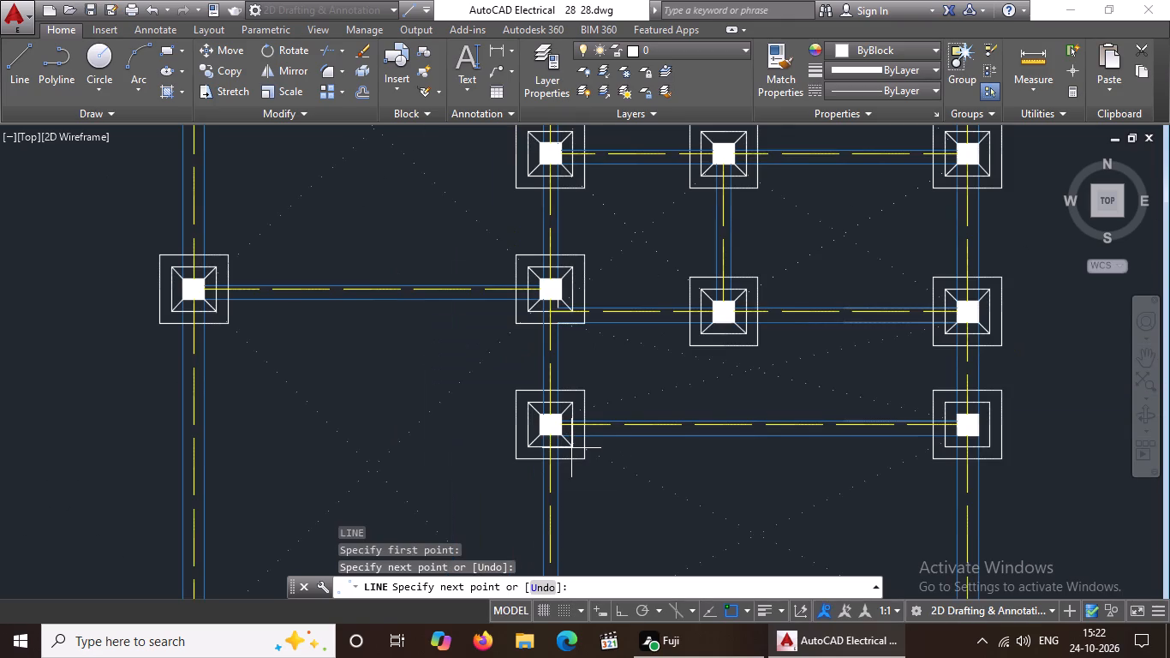
{"action": "key", "text": "Return"}
At the sixth row's easternmost column, draw a diagonal line from the column's northeast corner to the inner outline's northeast corner.
{"action": "key", "text": "l"}
{"action": "key", "text": "Return"}
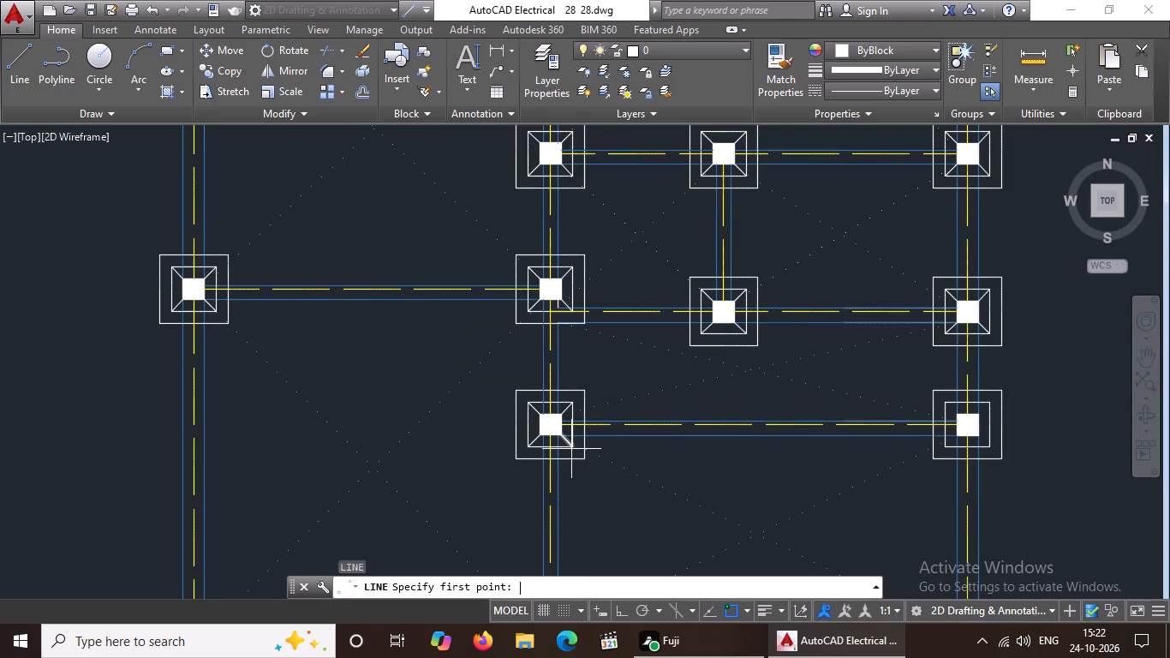
{"action": "scroll", "coordinate": [989, 402], "scroll_direction": "up", "scroll_amount": 3}
{"action": "left_click_drag", "start_coordinate": [930, 456], "coordinate": [951, 443]}
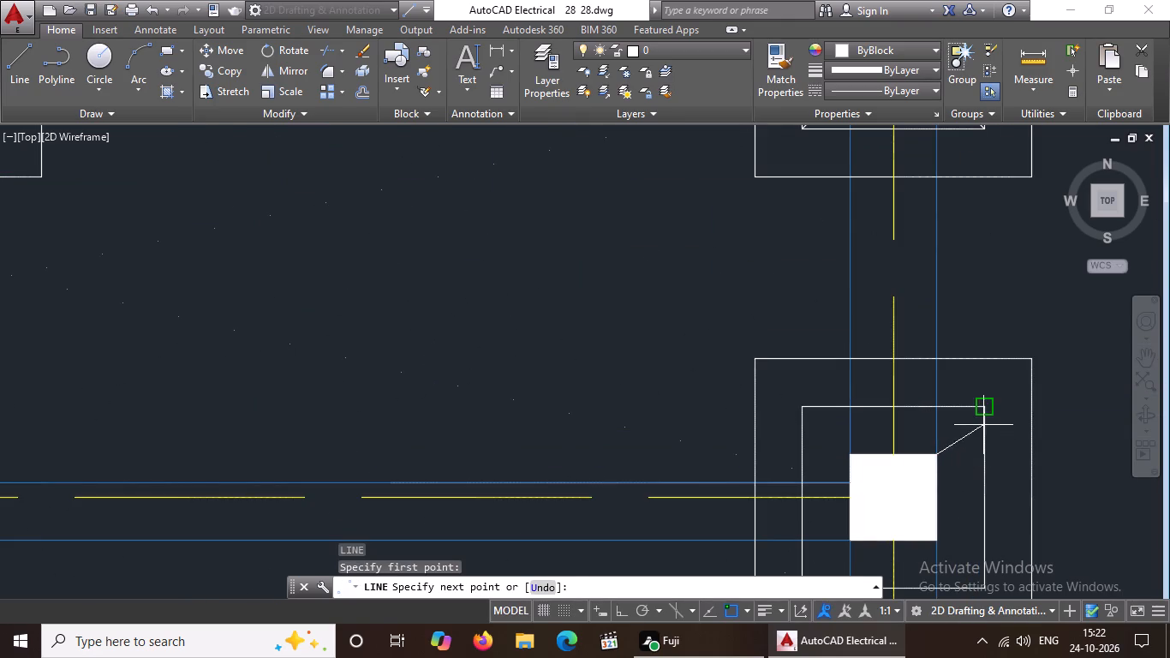
{"action": "left_click_drag", "start_coordinate": [984, 406], "coordinate": [999, 400]}
{"action": "key", "text": "Return"}
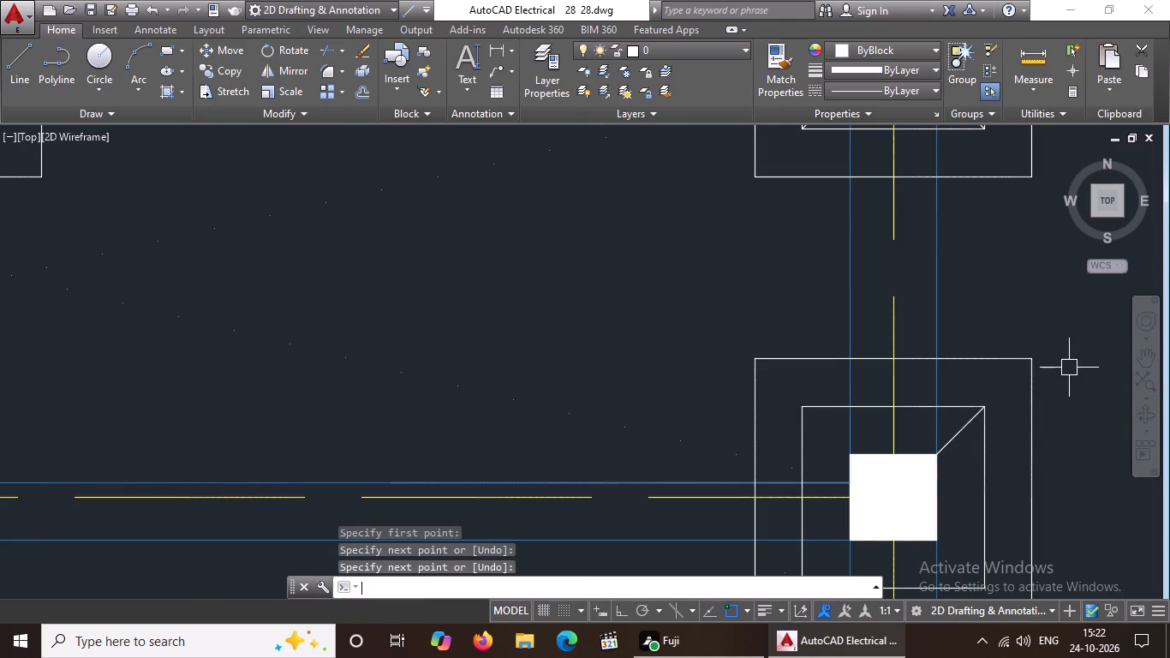
Draw a diagonal line from the sixth row easternmost column's southeast corner to the inner outline's southeast corner.
{"action": "key", "text": "l"}
{"action": "key", "text": "Return"}
{"action": "scroll", "coordinate": [805, 188], "scroll_direction": "down", "scroll_amount": 2}
{"action": "scroll", "coordinate": [856, 329], "scroll_direction": "up", "scroll_amount": 3}
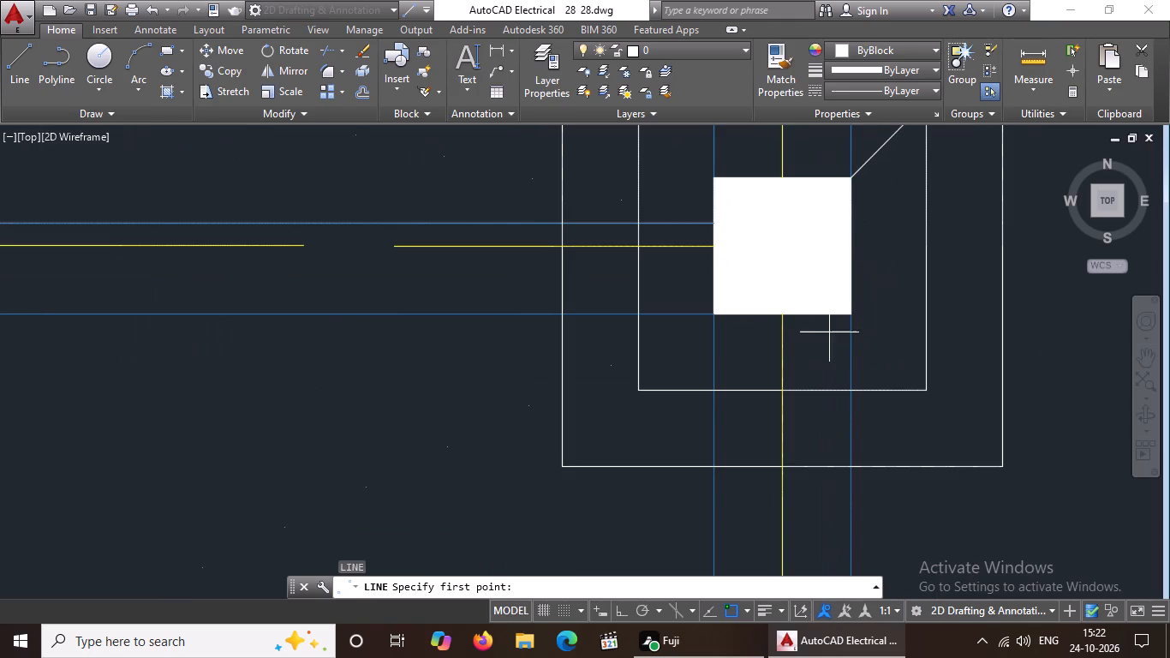
{"action": "left_click", "coordinate": [851, 309]}
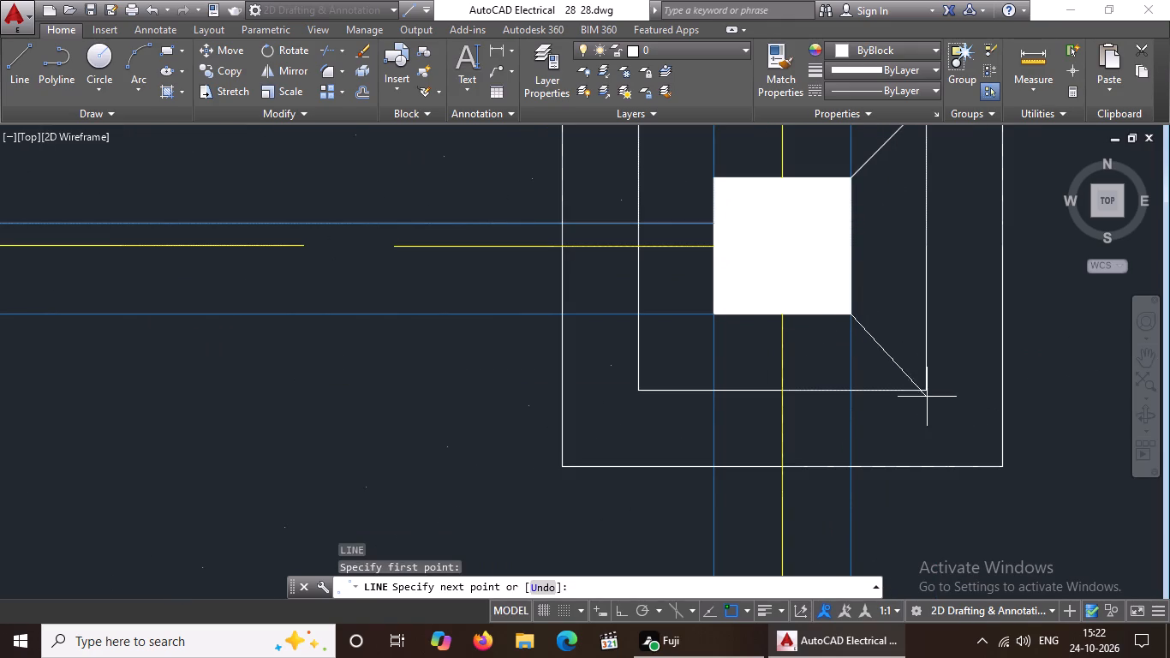
{"action": "left_click", "coordinate": [927, 388]}
{"action": "scroll", "coordinate": [909, 407], "scroll_direction": "down", "scroll_amount": 5}
{"action": "scroll", "coordinate": [993, 383], "scroll_direction": "up", "scroll_amount": 2}
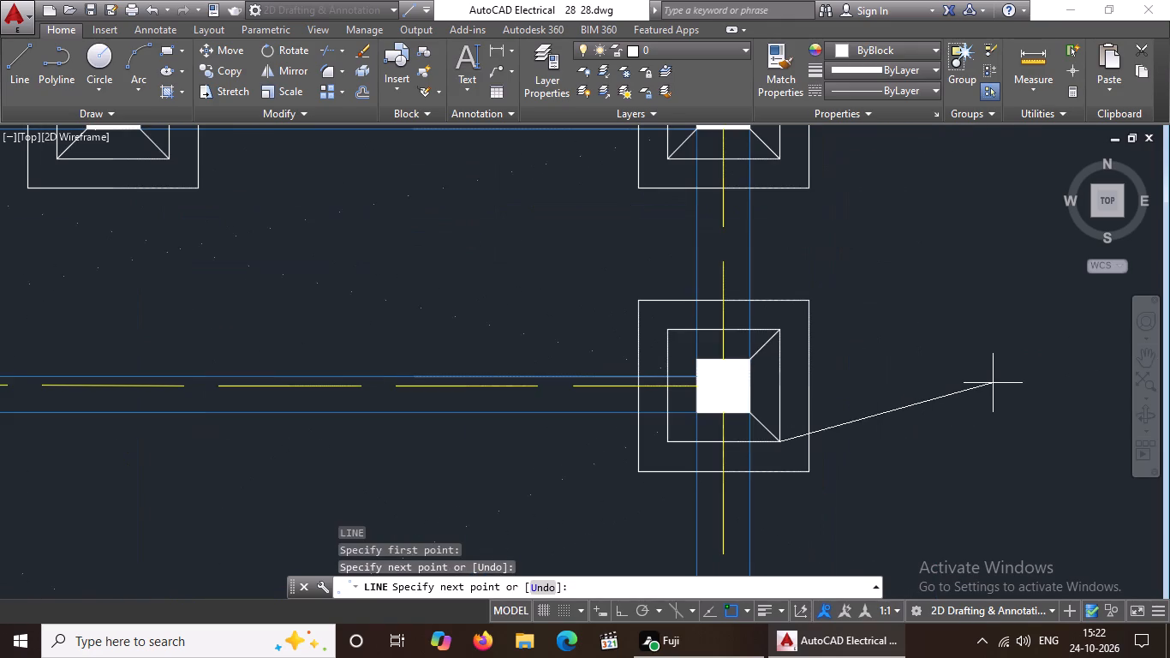
{"action": "key", "text": "Return"}
Draw a diagonal line from the sixth row easternmost column's northwest corner to the inner outline's northwest corner.
{"action": "key", "text": "l"}
{"action": "key", "text": "Return"}
{"action": "scroll", "coordinate": [840, 390], "scroll_direction": "down", "scroll_amount": 2}
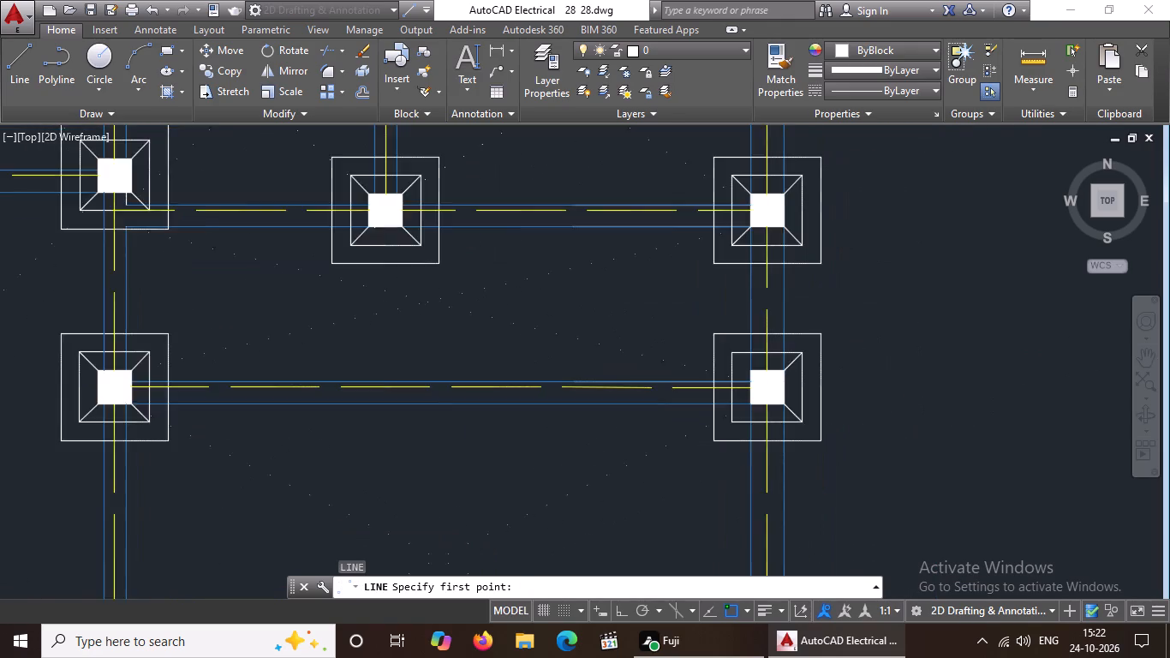
{"action": "scroll", "coordinate": [785, 376], "scroll_direction": "up", "scroll_amount": 2}
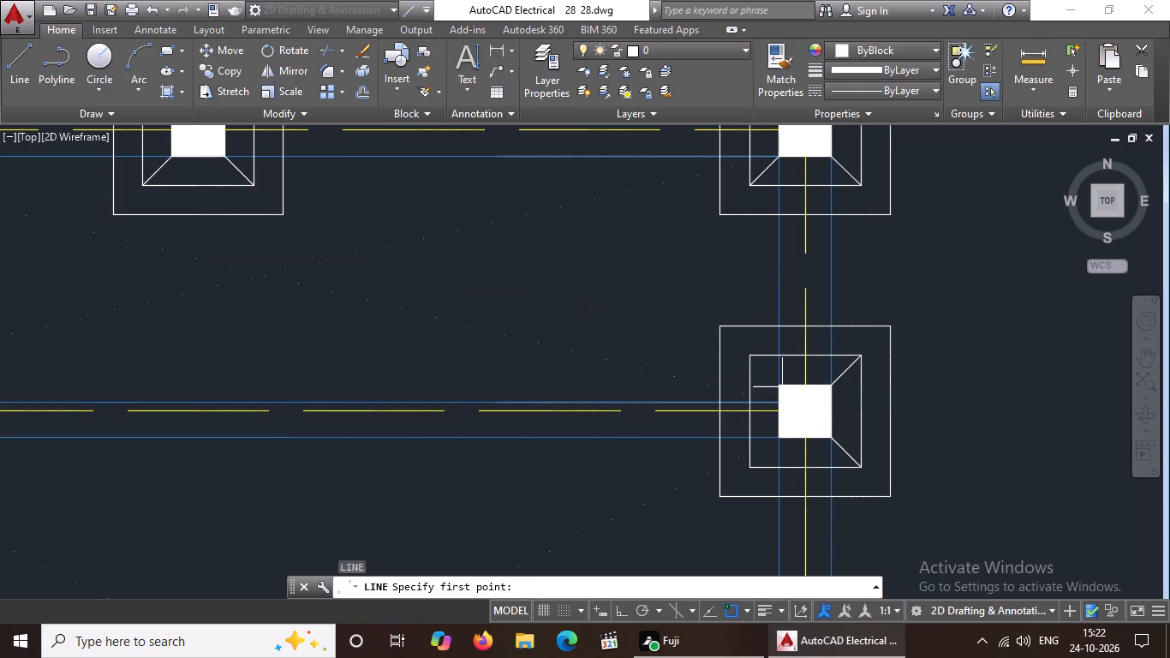
{"action": "left_click", "coordinate": [776, 384]}
{"action": "left_click", "coordinate": [742, 350]}
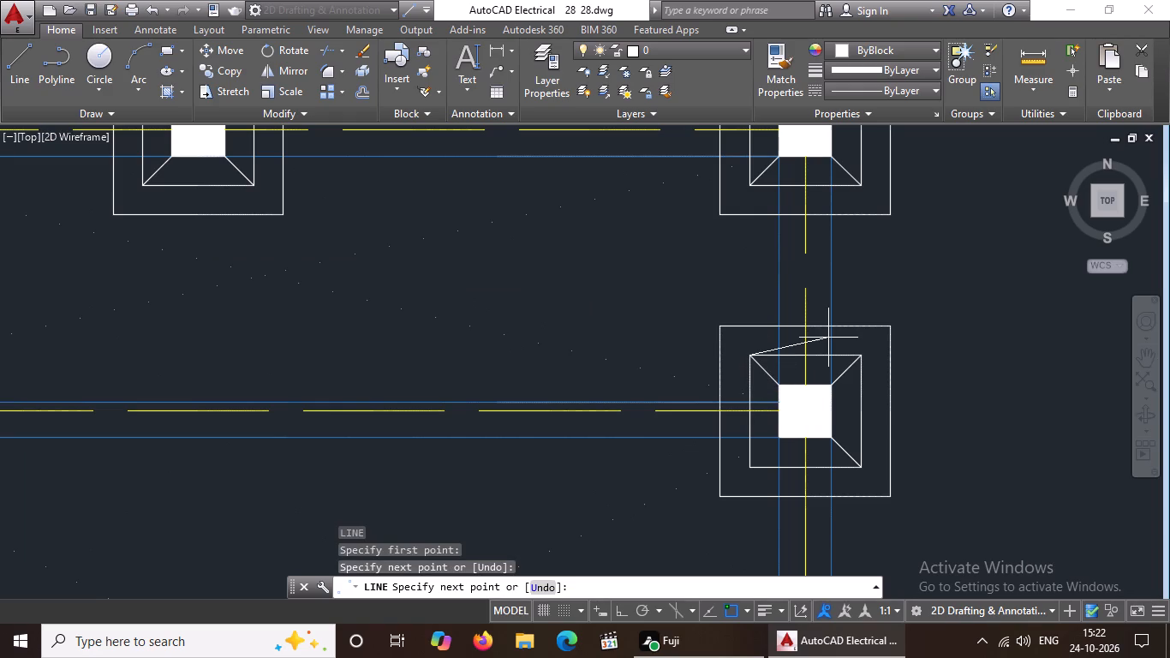
{"action": "key", "text": "Return"}
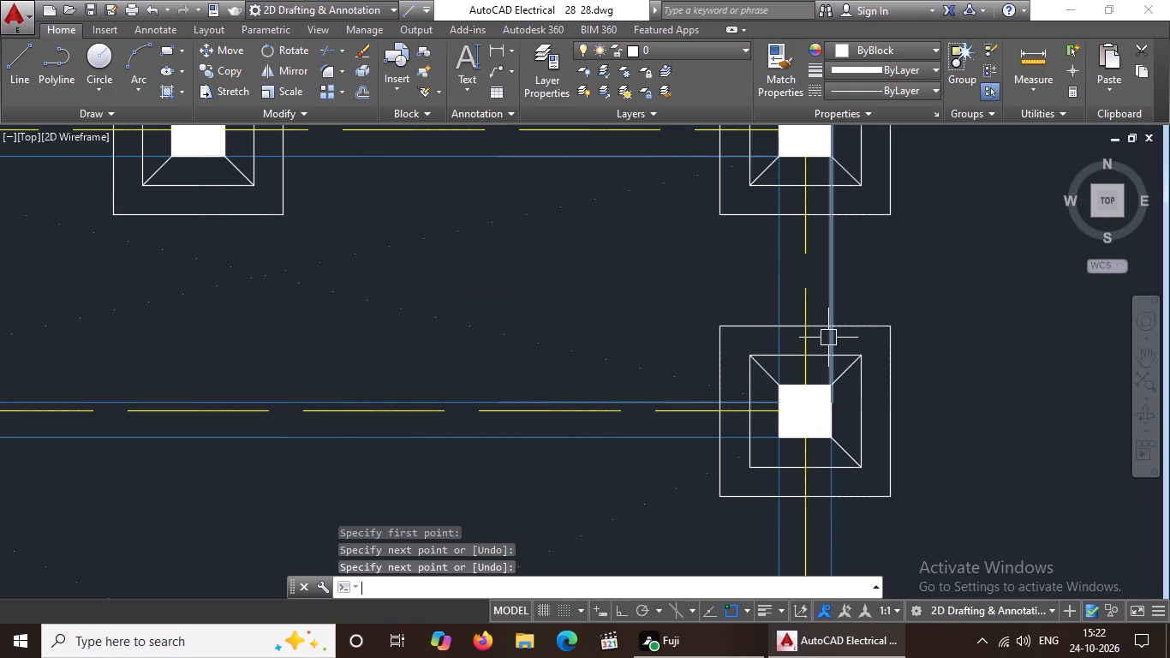
Draw a diagonal line from the inner outline's southwest corner to the sixth row easternmost column's southwest corner.
{"action": "key", "text": "l"}
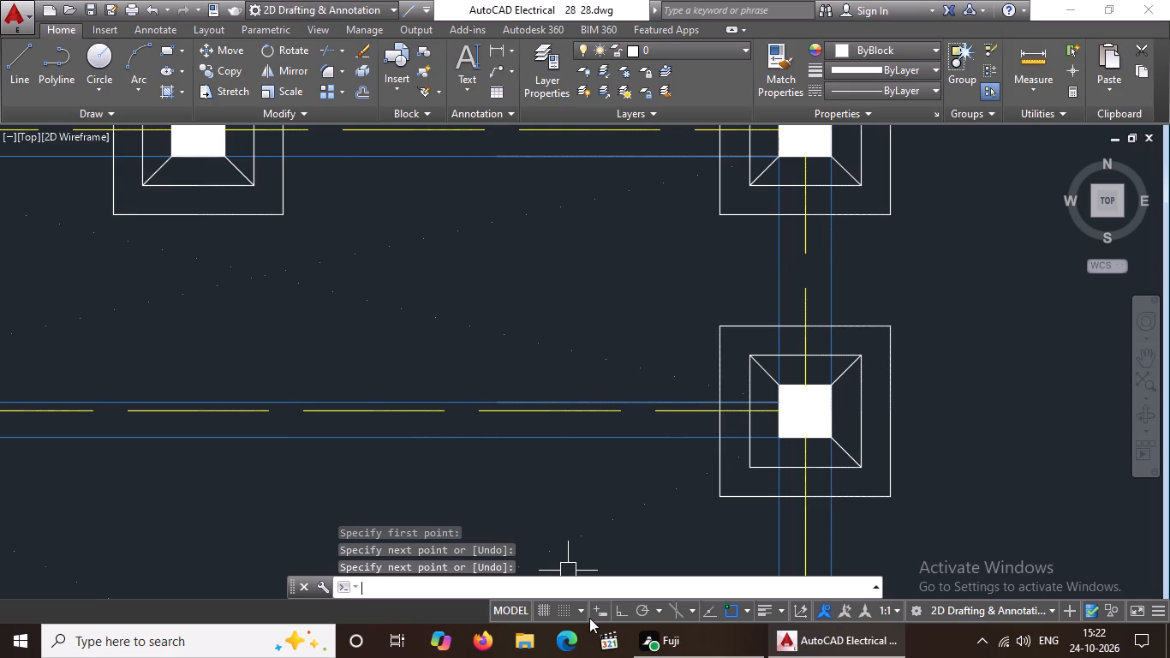
{"action": "key", "text": "Return"}
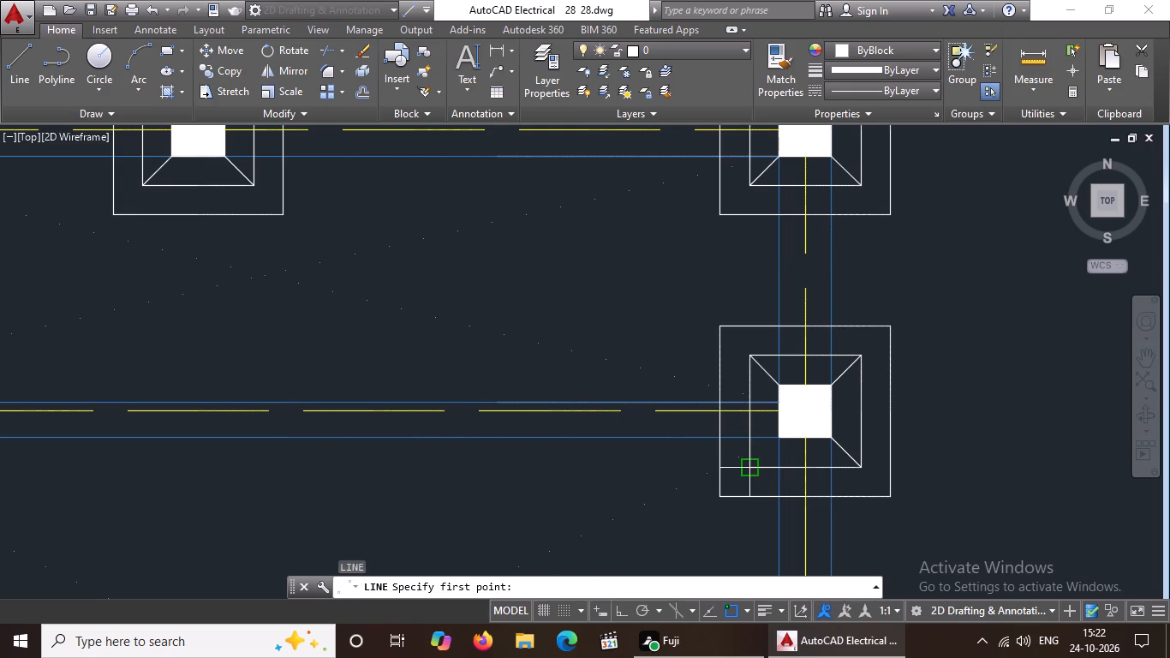
{"action": "left_click", "coordinate": [748, 464]}
{"action": "left_click_drag", "start_coordinate": [779, 436], "coordinate": [787, 434]}
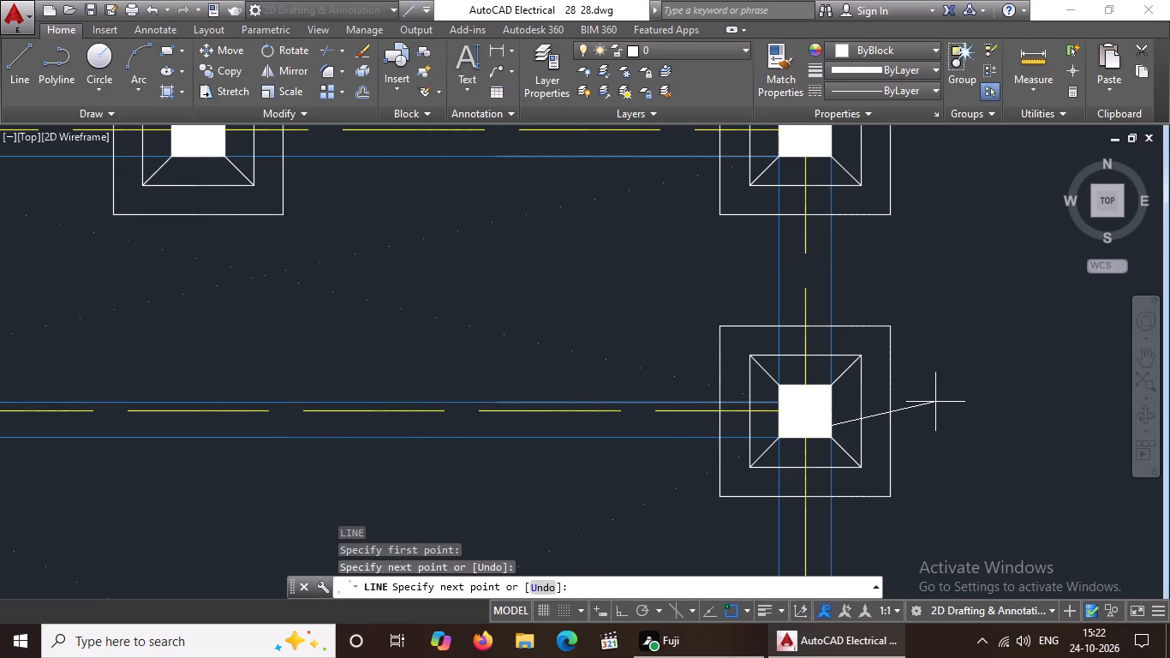
{"action": "scroll", "coordinate": [911, 499], "scroll_direction": "down", "scroll_amount": 4}
{"action": "key", "text": "Escape"}
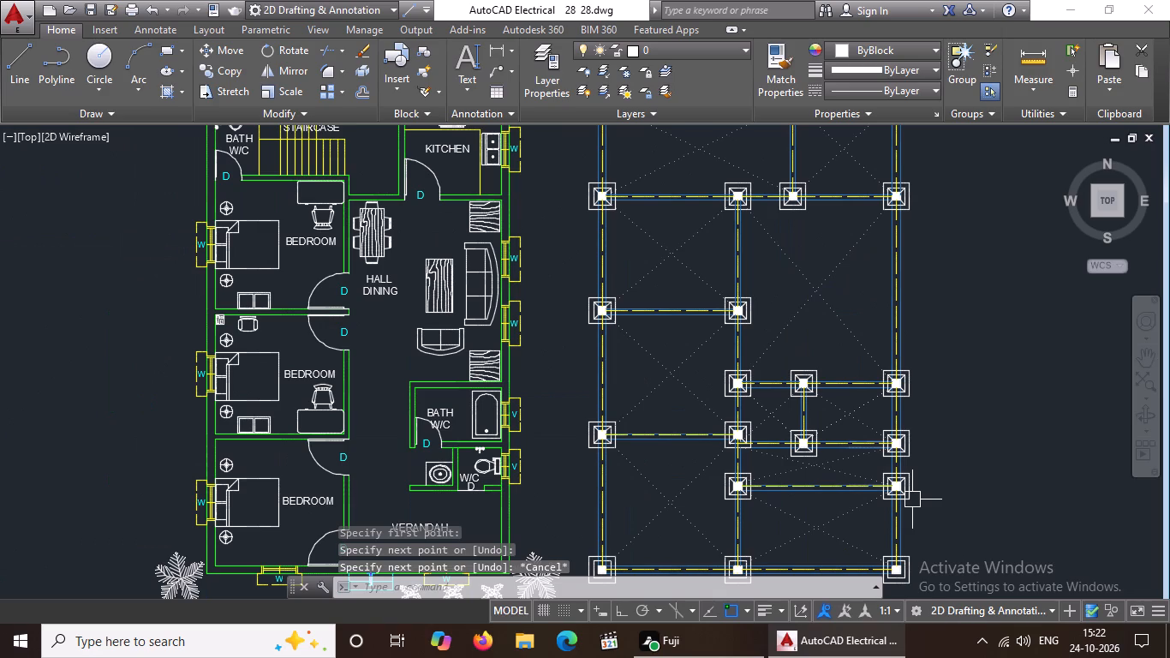
At the southernmost row's westernmost column, draw a diagonal line from the column's northeast corner to the inner outline's northeast corner.
{"action": "scroll", "coordinate": [899, 500], "scroll_direction": "down", "scroll_amount": 1}
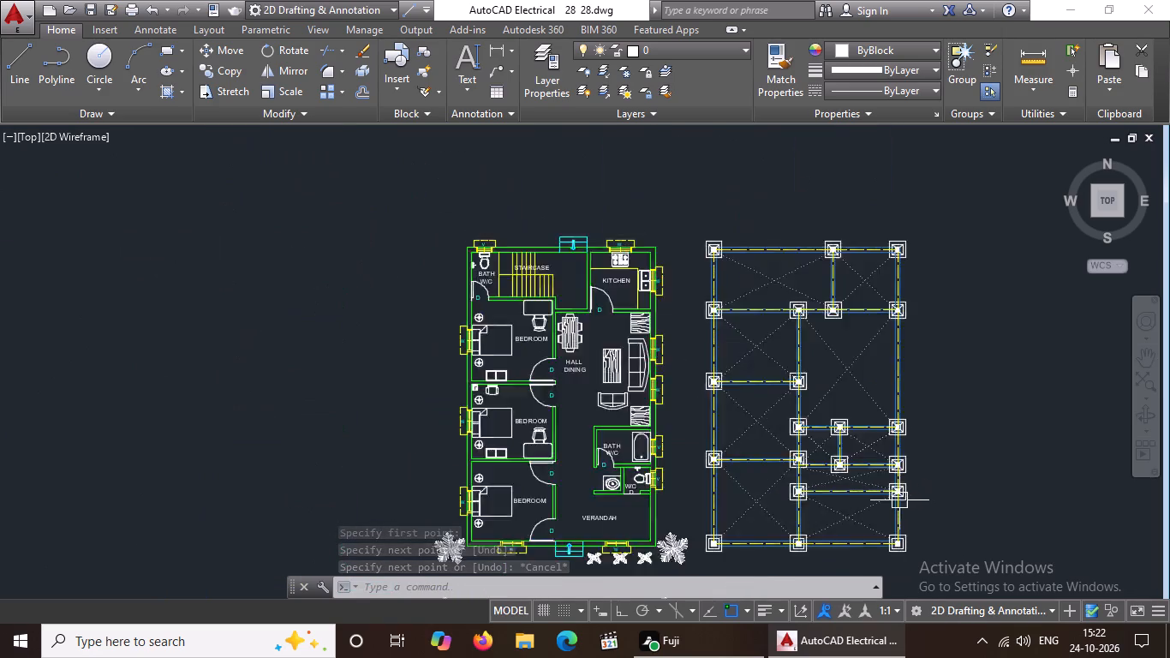
{"action": "scroll", "coordinate": [899, 500], "scroll_direction": "down", "scroll_amount": 2}
{"action": "scroll", "coordinate": [952, 485], "scroll_direction": "up", "scroll_amount": 3}
{"action": "scroll", "coordinate": [944, 487], "scroll_direction": "down", "scroll_amount": 3}
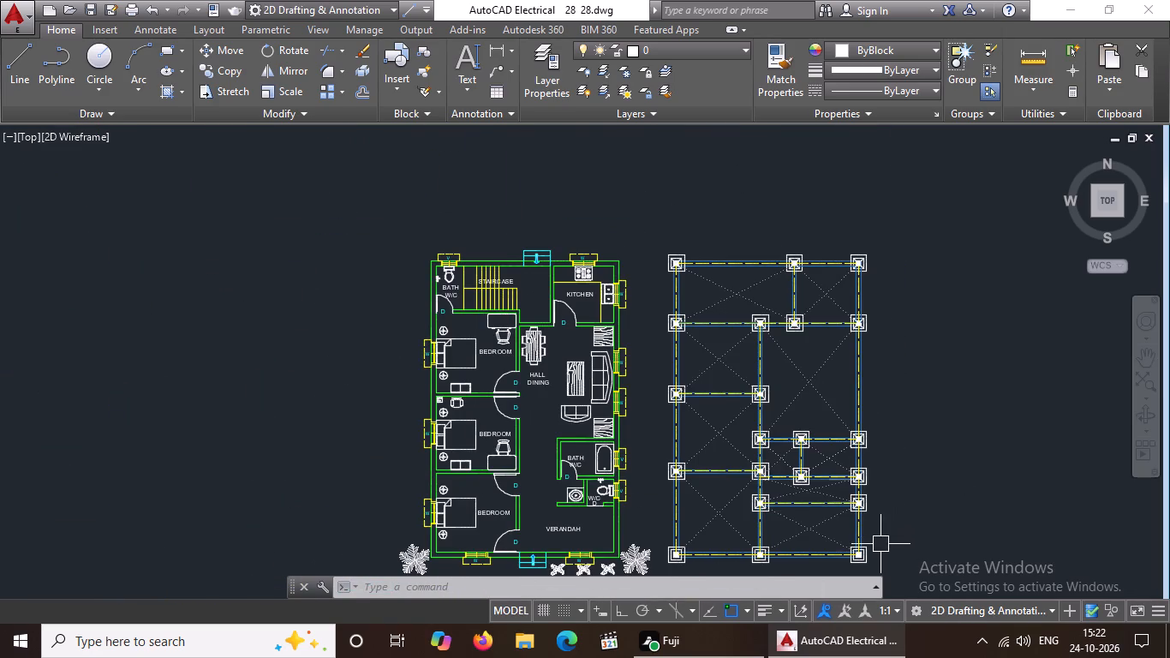
{"action": "middle_click_drag", "start_coordinate": [731, 483], "coordinate": [752, 367]}
{"action": "scroll", "coordinate": [765, 456], "scroll_direction": "up", "scroll_amount": 1}
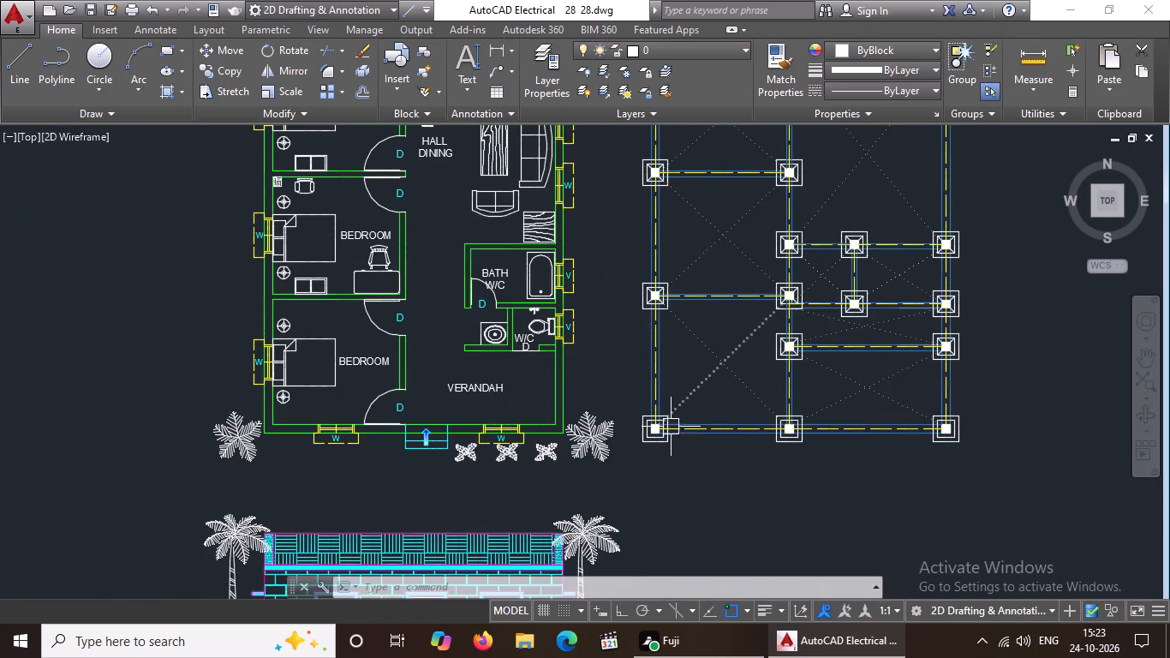
{"action": "scroll", "coordinate": [669, 422], "scroll_direction": "up", "scroll_amount": 3}
{"action": "scroll", "coordinate": [670, 421], "scroll_direction": "down", "scroll_amount": 2}
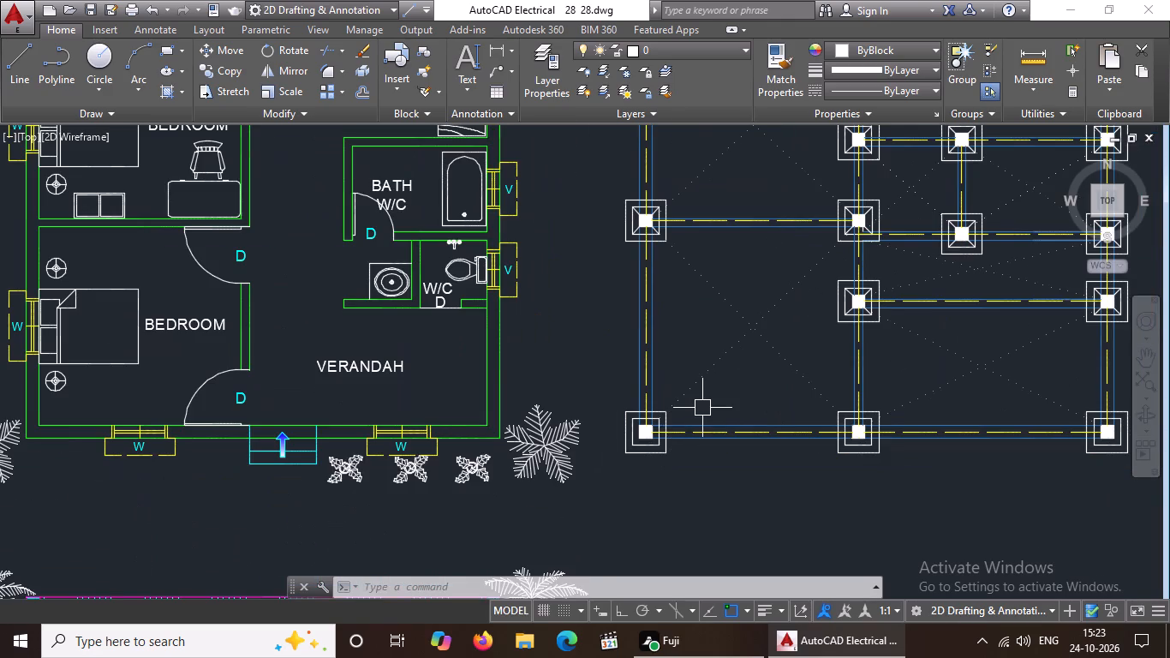
{"action": "key", "text": "Escape"}
{"action": "key", "text": "l"}
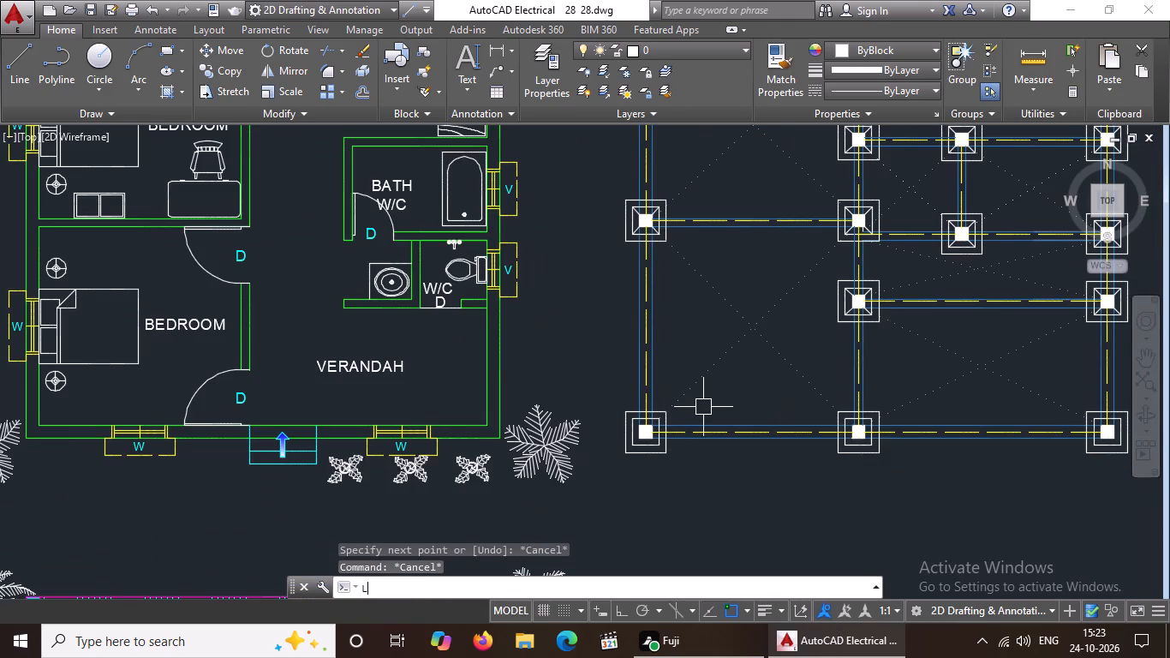
{"action": "key", "text": "Return"}
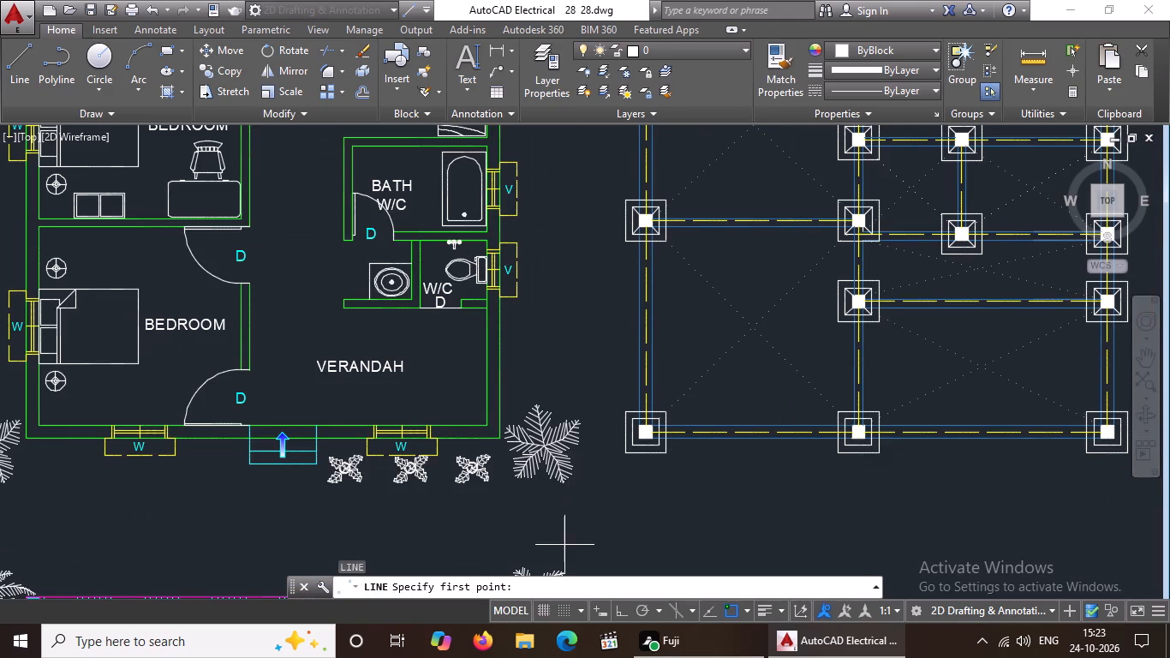
{"action": "scroll", "coordinate": [689, 404], "scroll_direction": "up", "scroll_amount": 2}
{"action": "scroll", "coordinate": [609, 469], "scroll_direction": "up", "scroll_amount": 2}
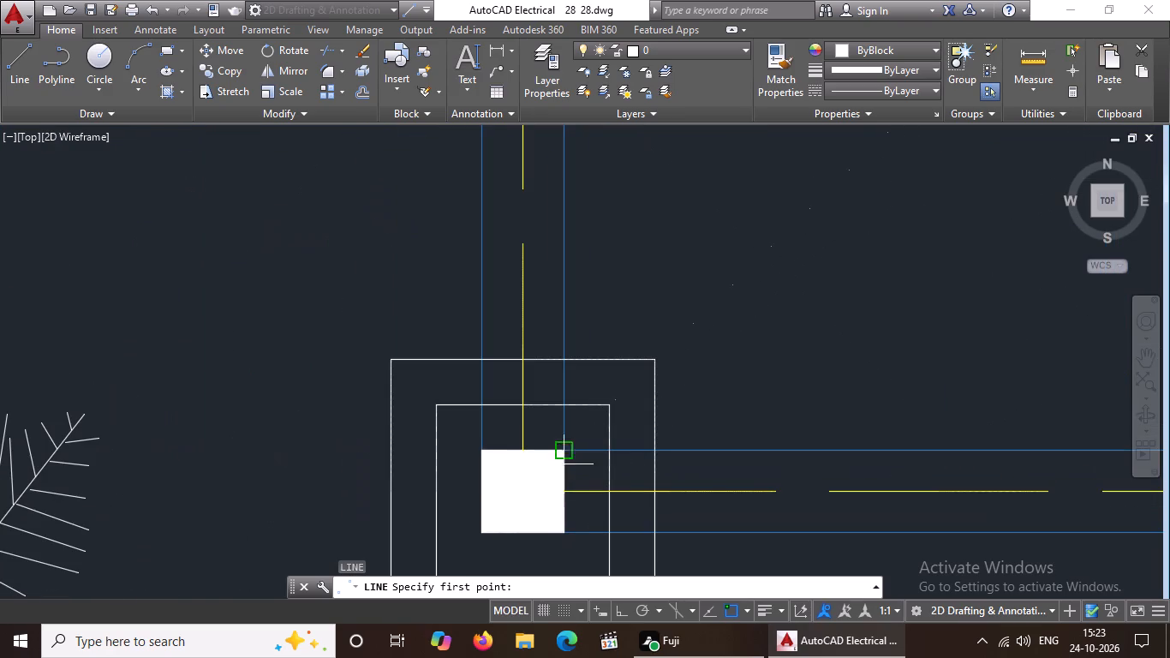
{"action": "left_click_drag", "start_coordinate": [556, 448], "coordinate": [580, 434]}
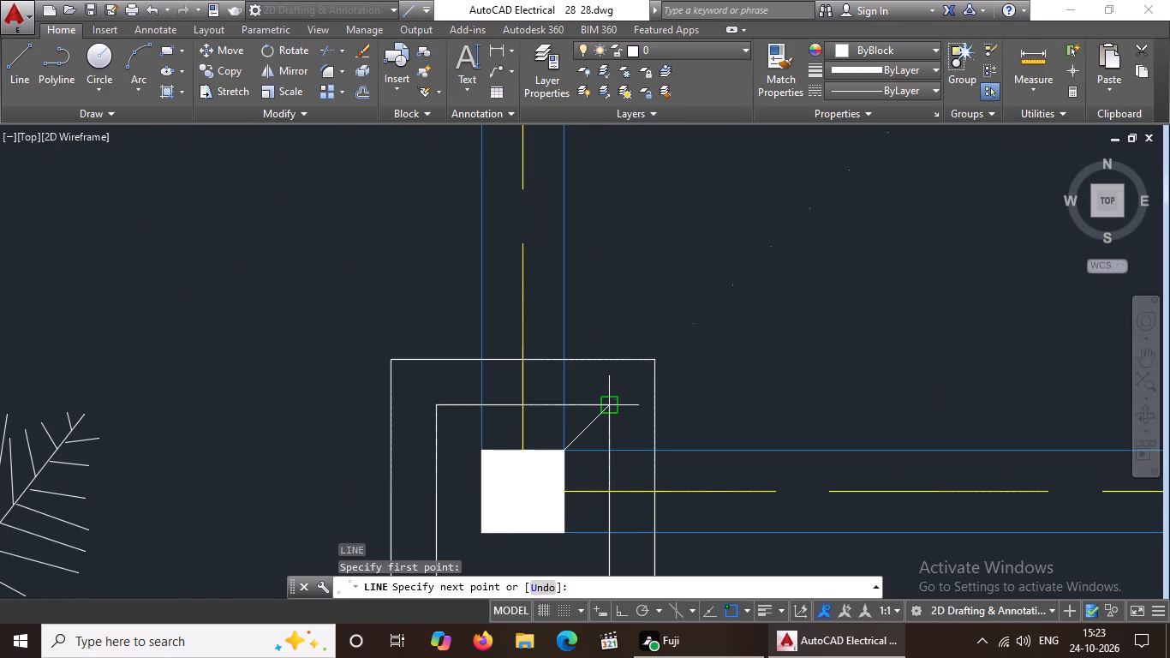
{"action": "left_click_drag", "start_coordinate": [610, 404], "coordinate": [623, 400]}
{"action": "key", "text": "Return"}
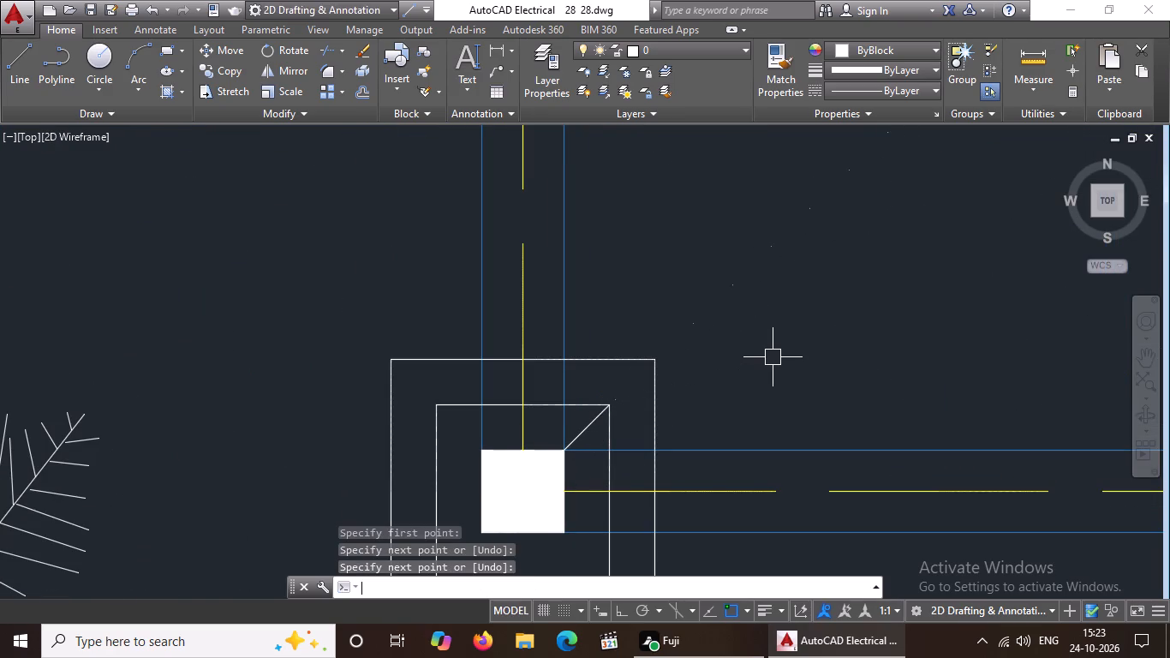
Draw a diagonal line from the inner outline's northwest corner to the southernmost row westernmost column's northwest corner.
{"action": "key", "text": "l"}
{"action": "key", "text": "Return"}
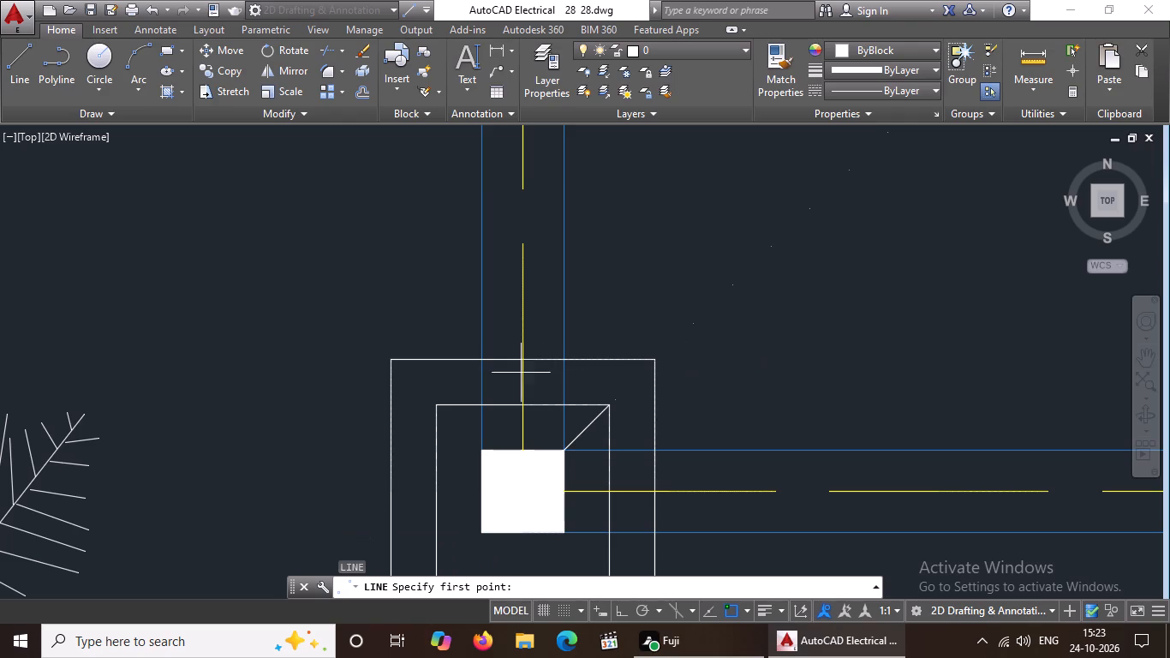
{"action": "left_click", "coordinate": [436, 409]}
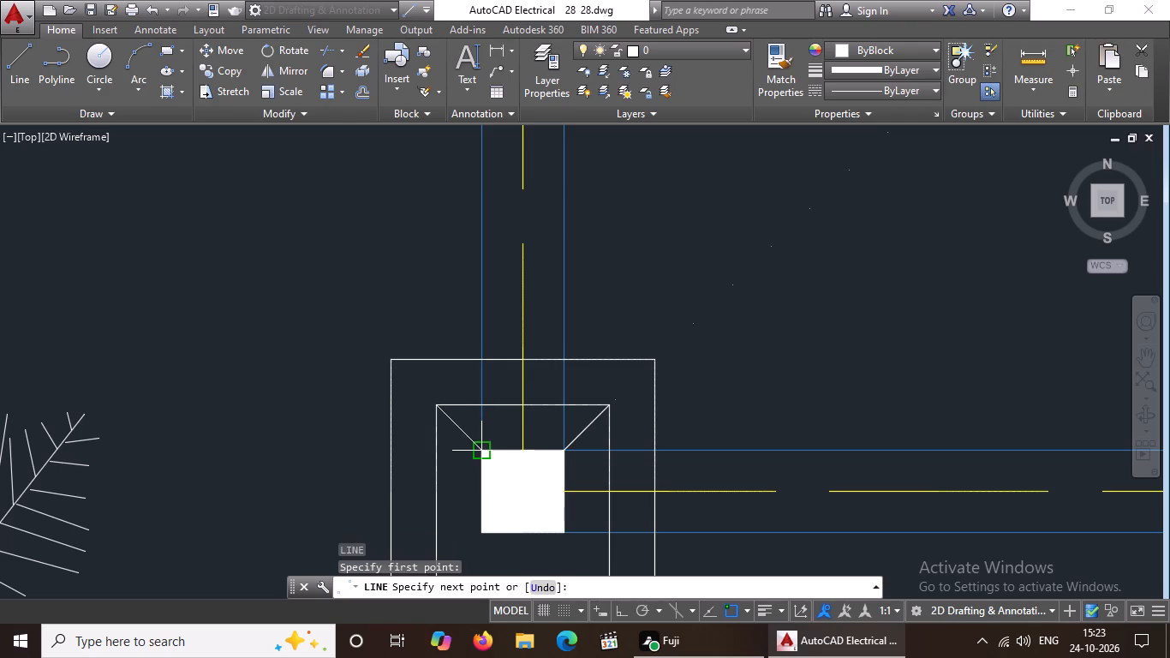
{"action": "left_click", "coordinate": [481, 448]}
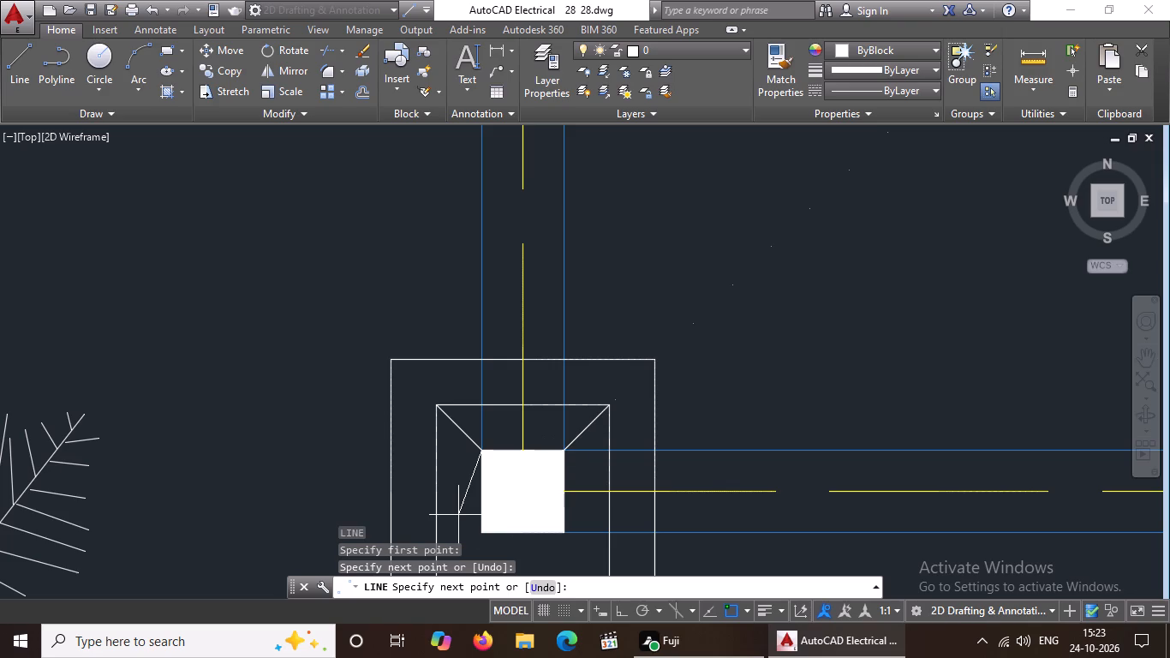
{"action": "key", "text": "Return"}
Draw a diagonal line from the inner outline's southwest corner to the southernmost row westernmost column's southwest corner.
{"action": "key", "text": "l"}
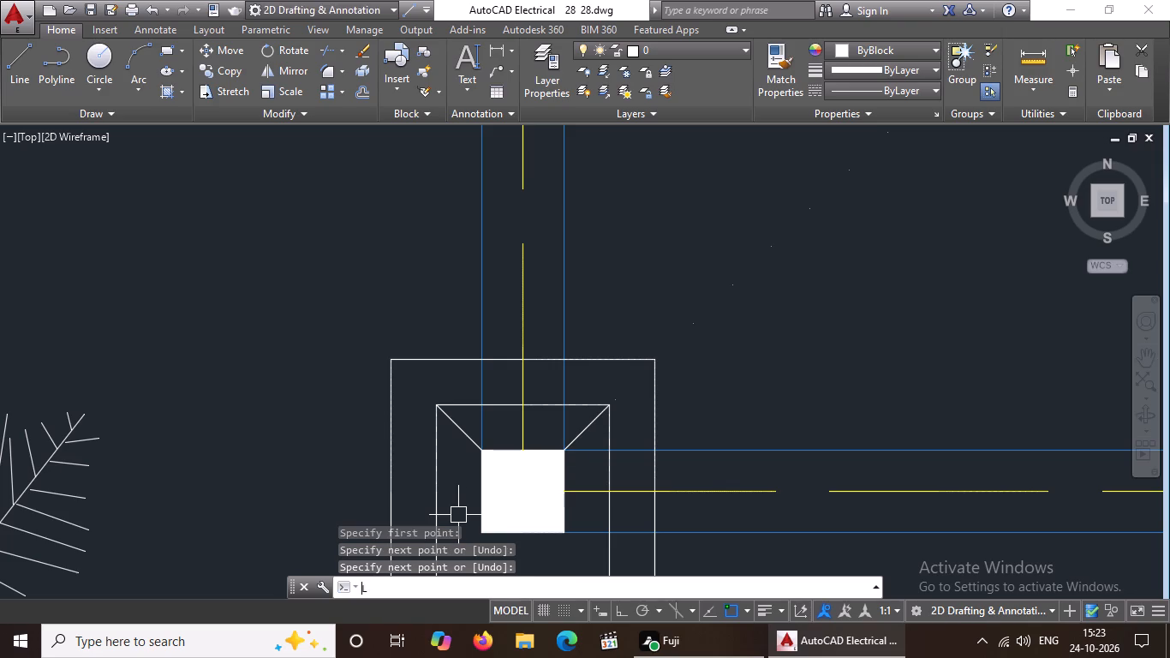
{"action": "key", "text": "Return"}
{"action": "scroll", "coordinate": [472, 511], "scroll_direction": "down", "scroll_amount": 4}
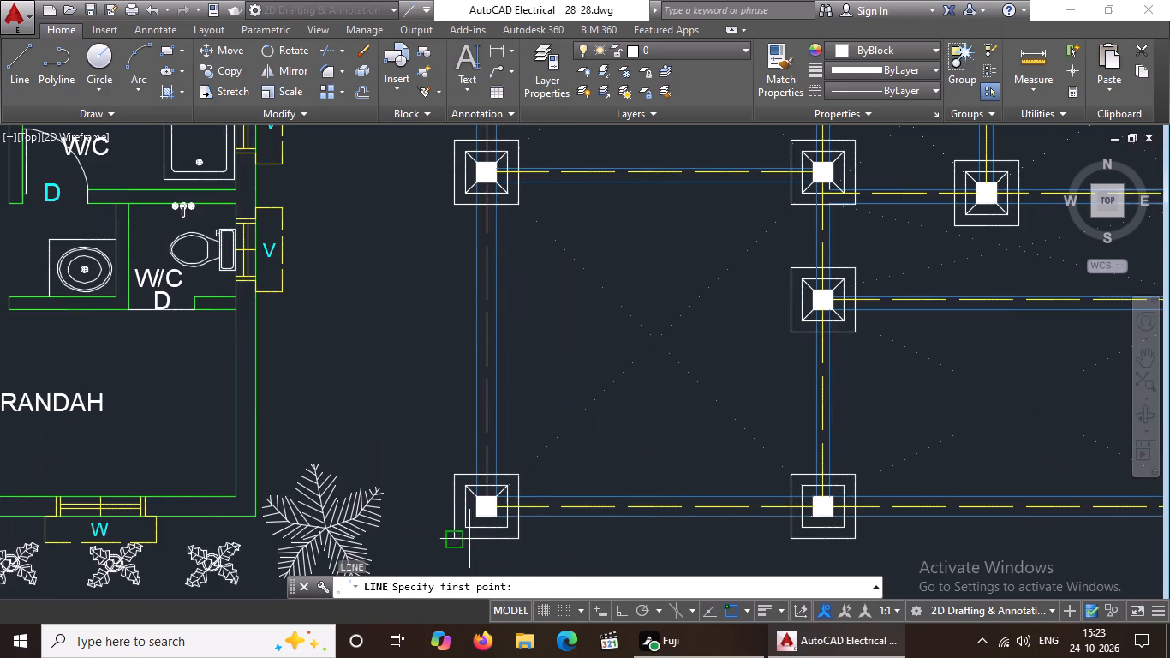
{"action": "scroll", "coordinate": [469, 539], "scroll_direction": "up", "scroll_amount": 3}
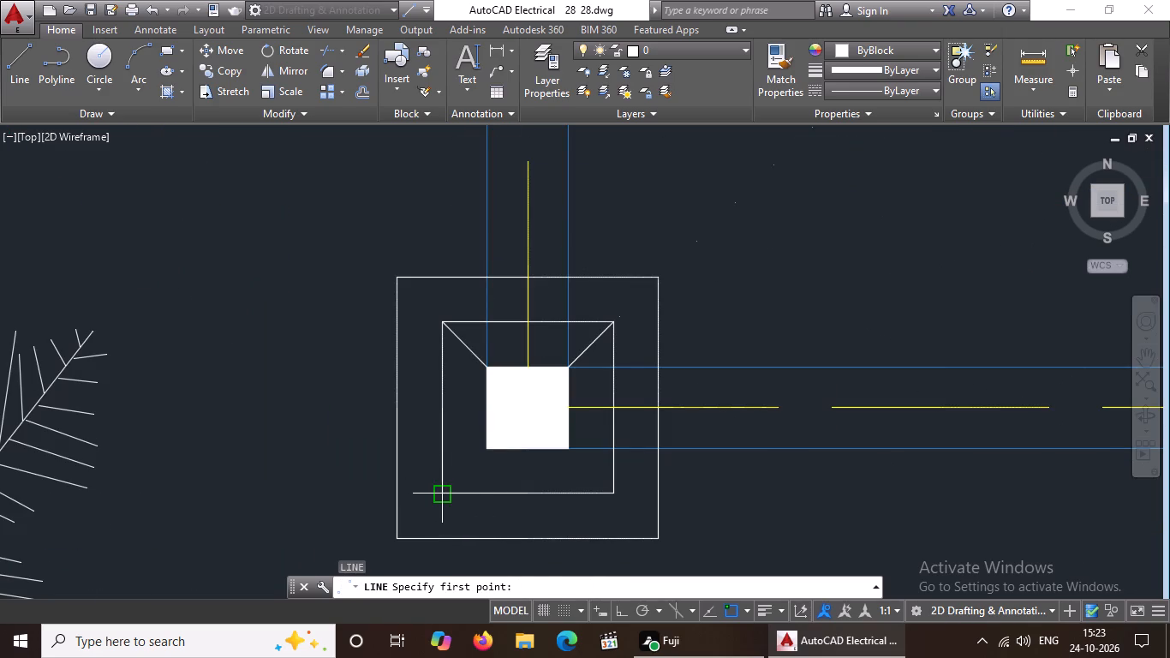
{"action": "left_click", "coordinate": [448, 493]}
{"action": "left_click", "coordinate": [492, 450]}
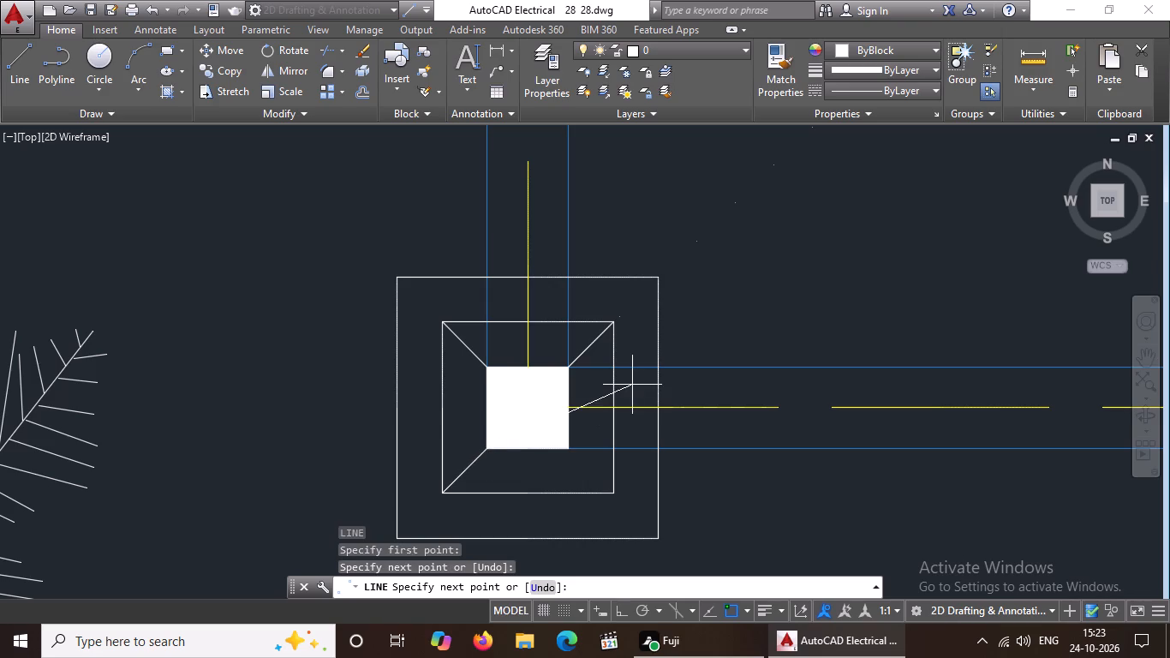
{"action": "key", "text": "Return"}
Draw a diagonal line from the southernmost row westernmost column's southeast corner to the inner outline's southeast corner.
{"action": "key", "text": "l"}
{"action": "key", "text": "Return"}
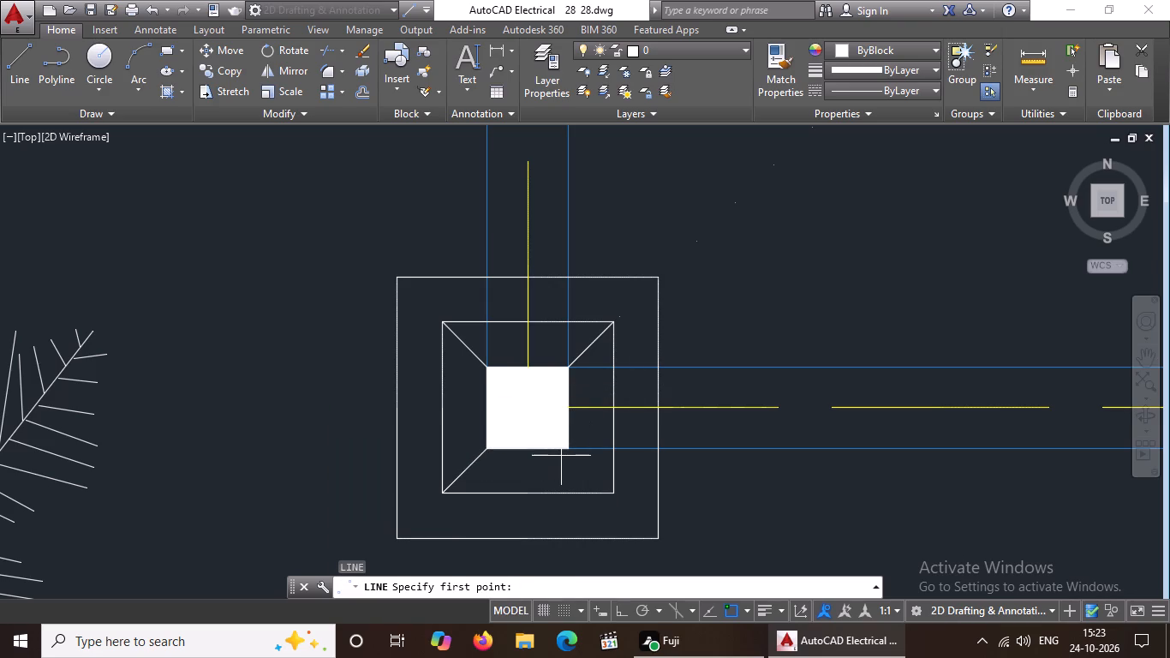
{"action": "left_click_drag", "start_coordinate": [573, 448], "coordinate": [584, 450]}
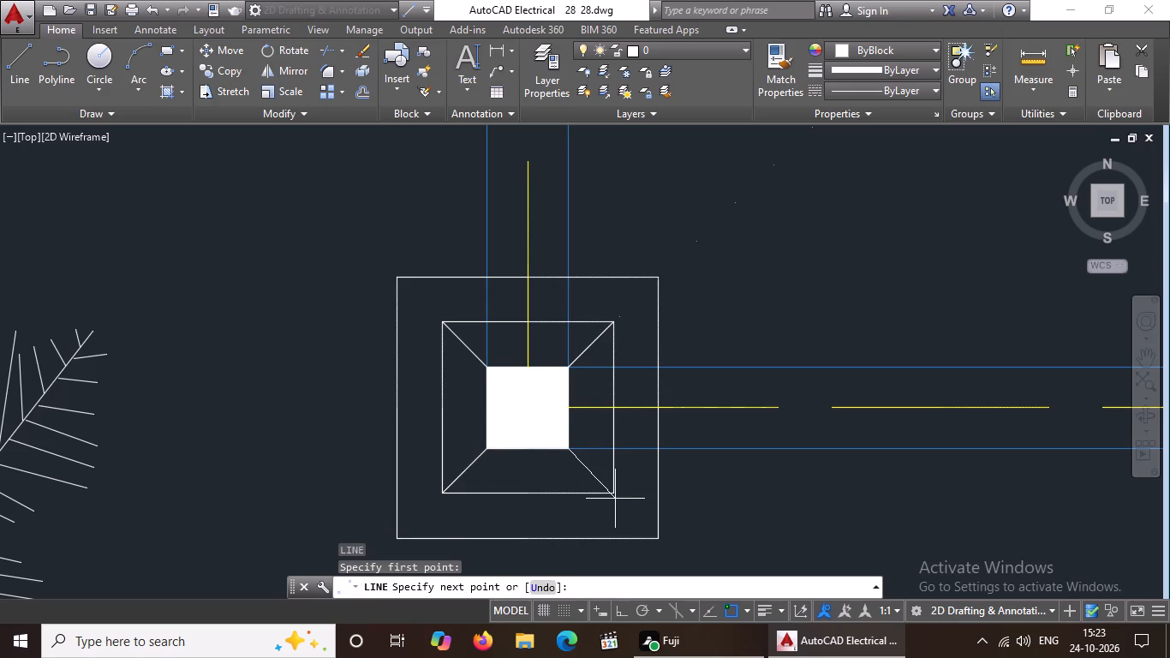
{"action": "left_click", "coordinate": [612, 492]}
{"action": "key", "text": "Return"}
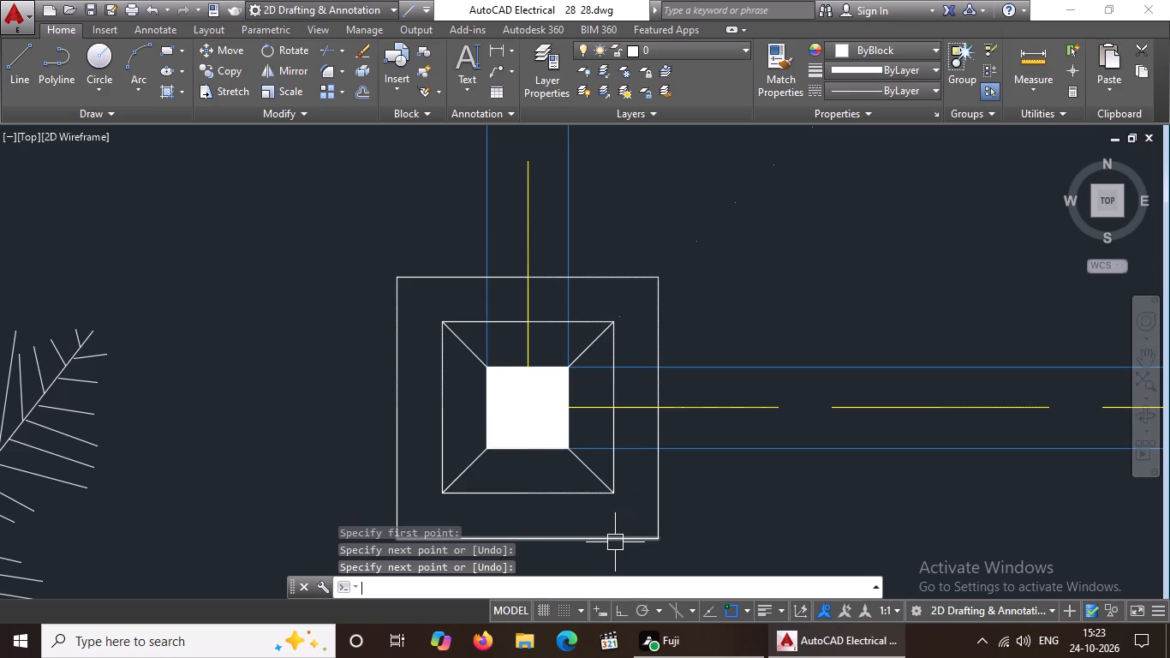
At the southernmost row's middle column, draw a diagonal line from the column's northeast corner to the inner outline's northeast corner.
{"action": "key", "text": "l"}
{"action": "key", "text": "Return"}
{"action": "scroll", "coordinate": [568, 529], "scroll_direction": "down", "scroll_amount": 3}
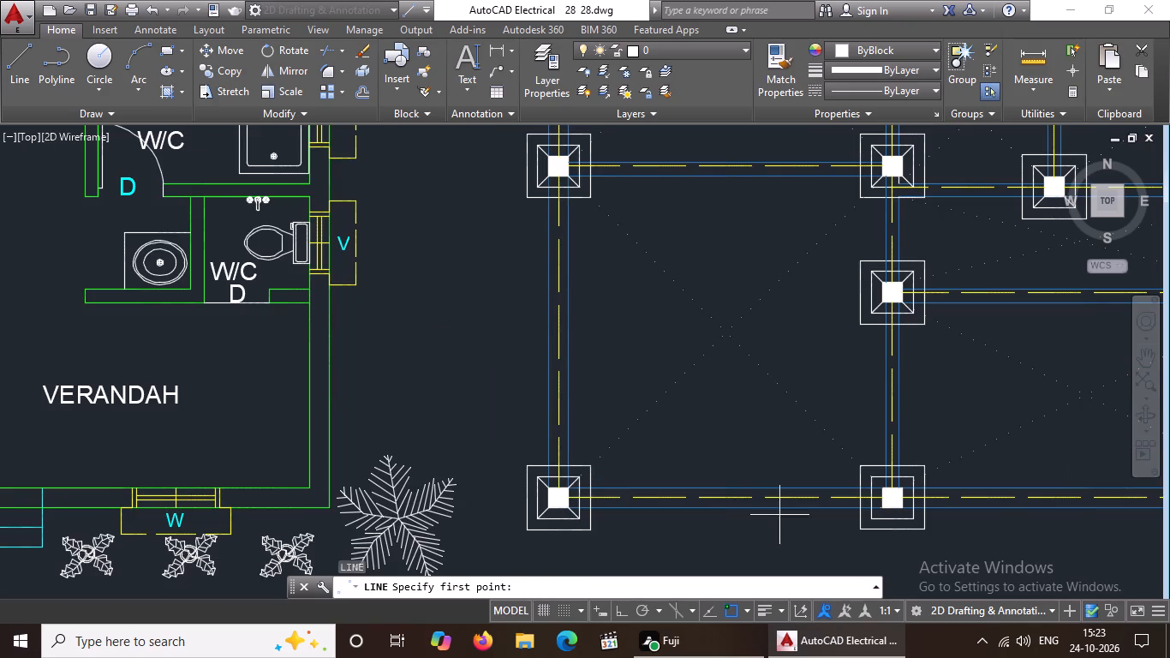
{"action": "scroll", "coordinate": [984, 507], "scroll_direction": "up", "scroll_amount": 4}
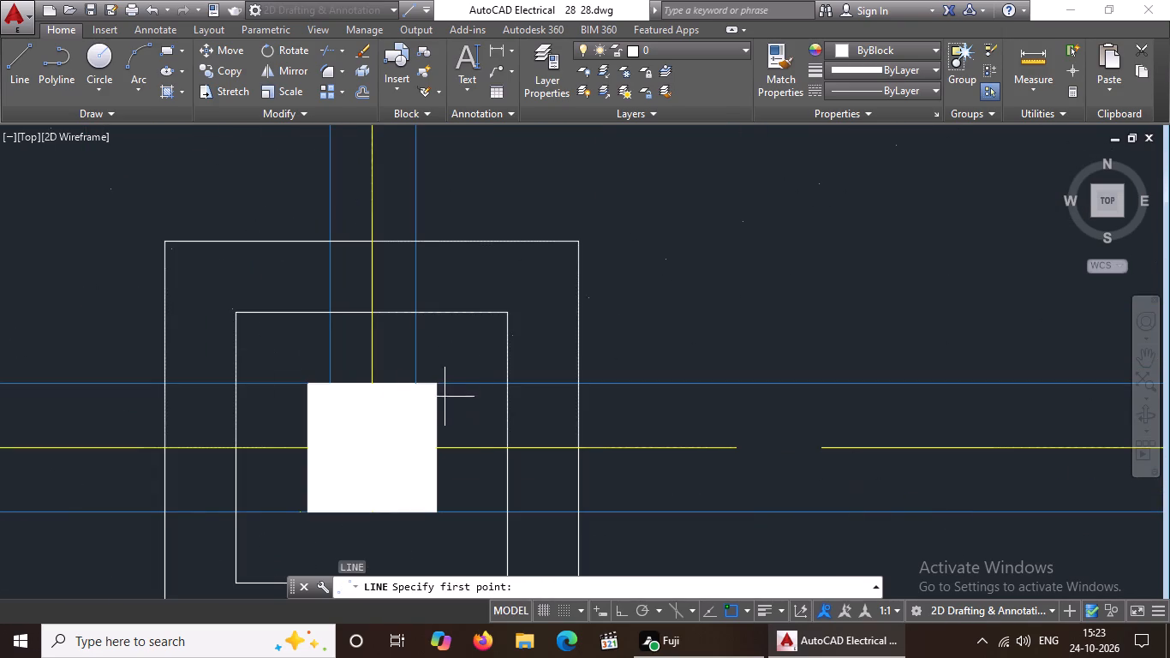
{"action": "left_click", "coordinate": [433, 385]}
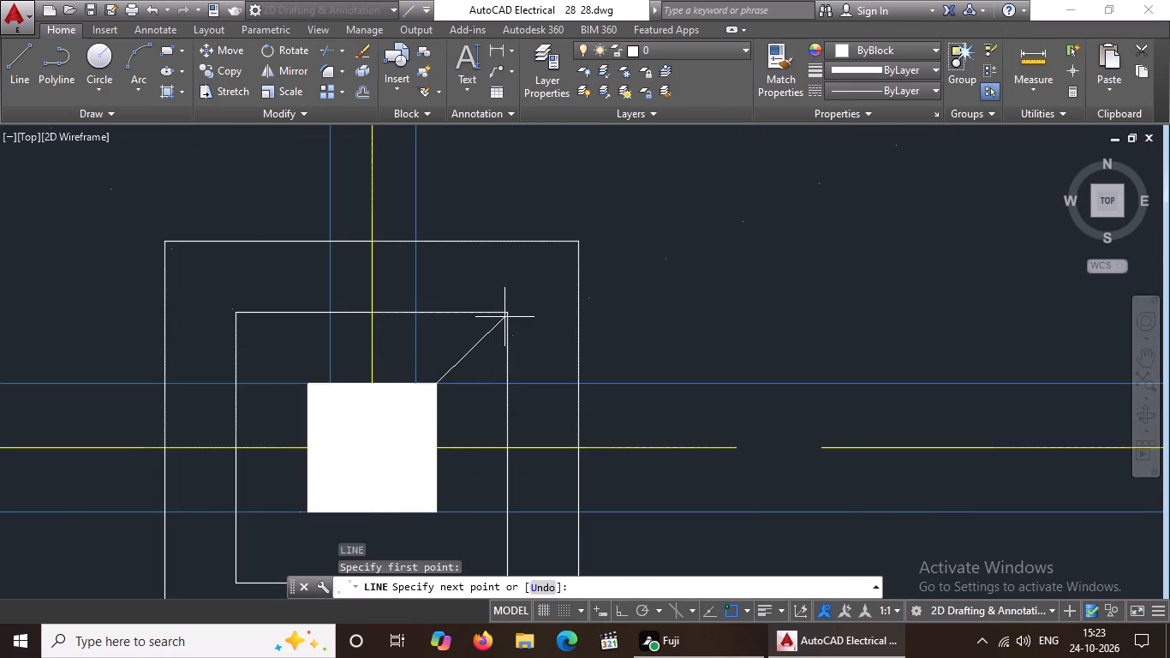
{"action": "left_click_drag", "start_coordinate": [507, 313], "coordinate": [556, 292]}
{"action": "key", "text": "Return"}
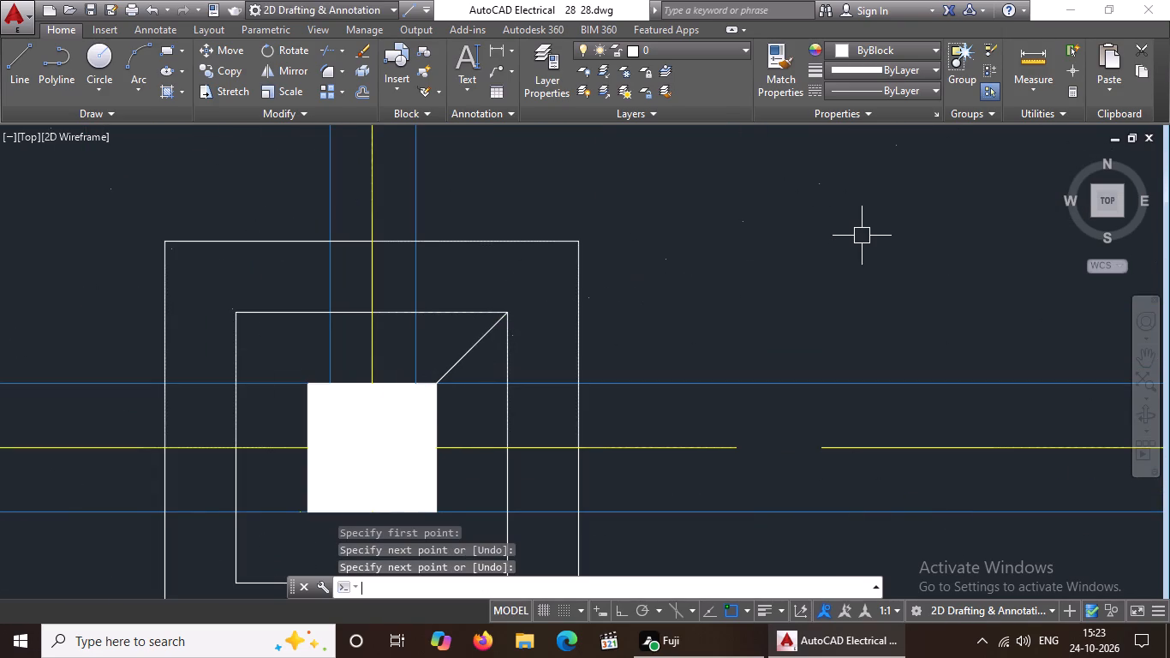
Draw a diagonal line from the inner outline's northwest corner to the southernmost row middle column's northwest corner.
{"action": "key", "text": "l"}
{"action": "key", "text": "Return"}
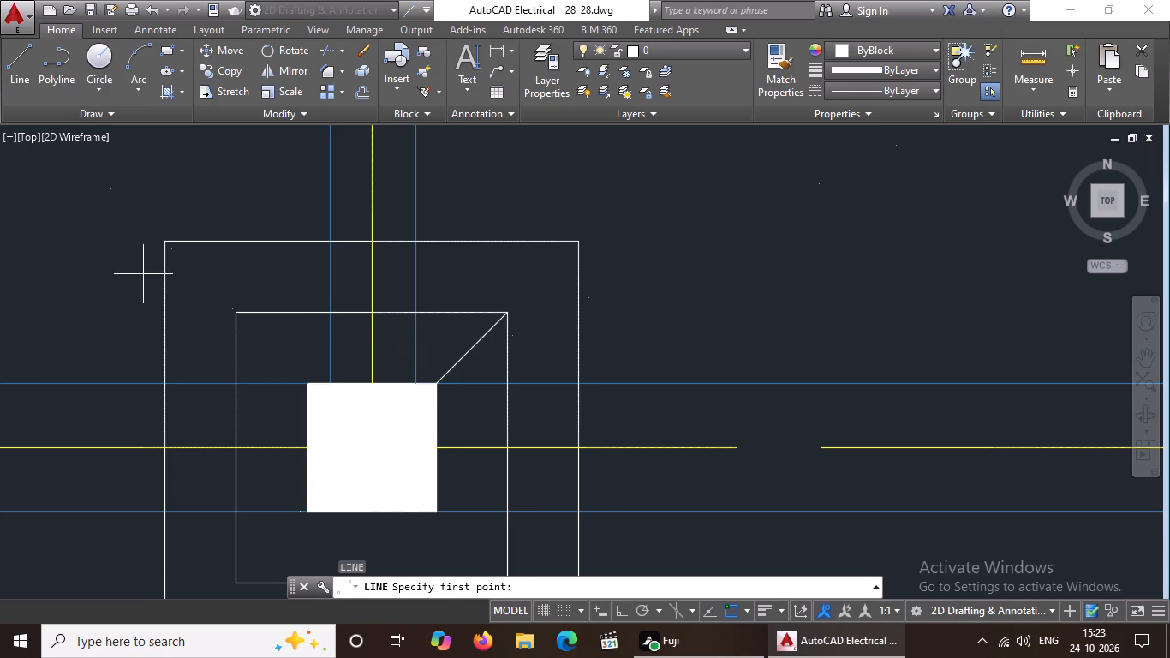
{"action": "left_click", "coordinate": [236, 313]}
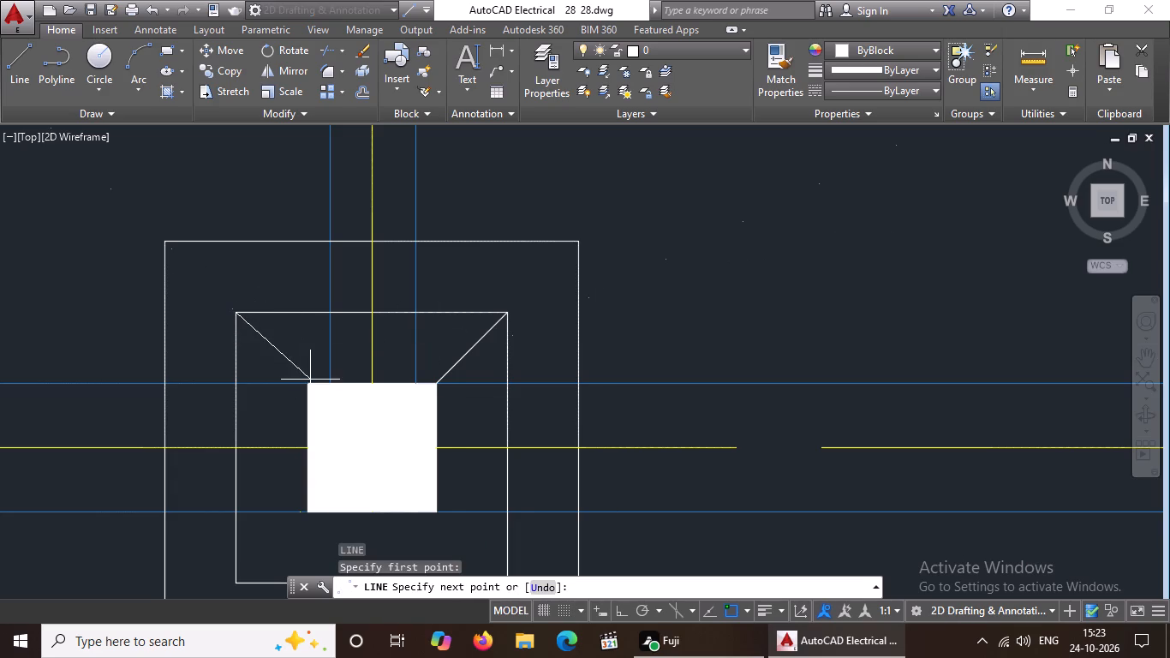
{"action": "left_click", "coordinate": [305, 386]}
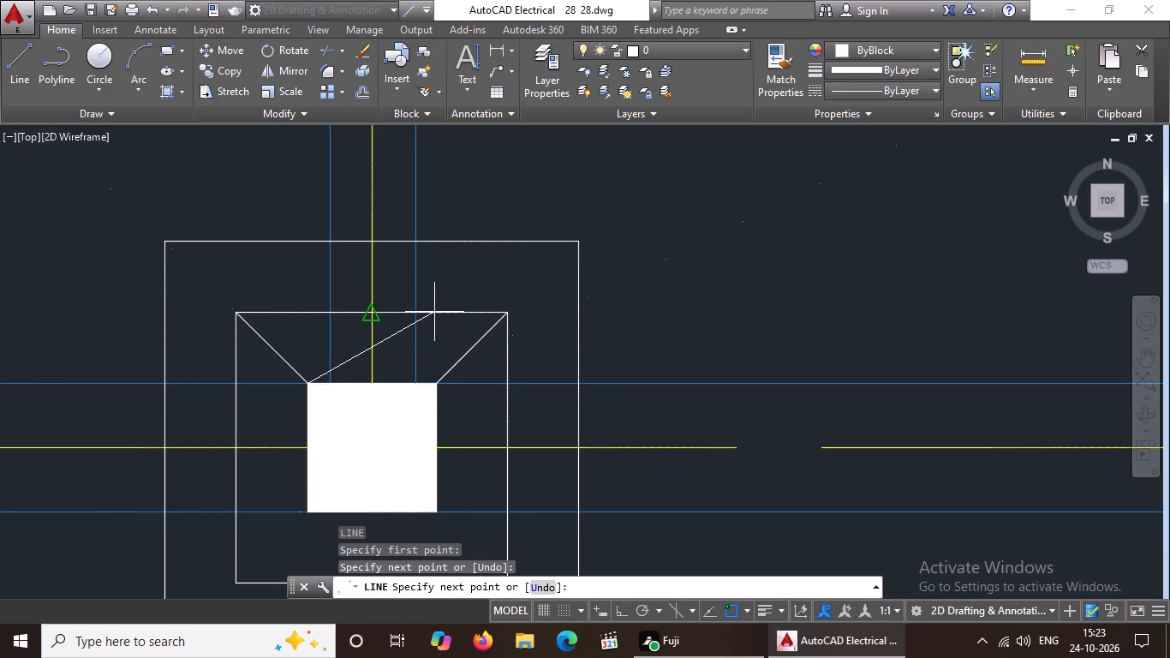
{"action": "key", "text": "Return"}
Draw a diagonal line from the inner outline's southwest corner to the southernmost row middle column's southwest corner.
{"action": "key", "text": "l"}
{"action": "key", "text": "Return"}
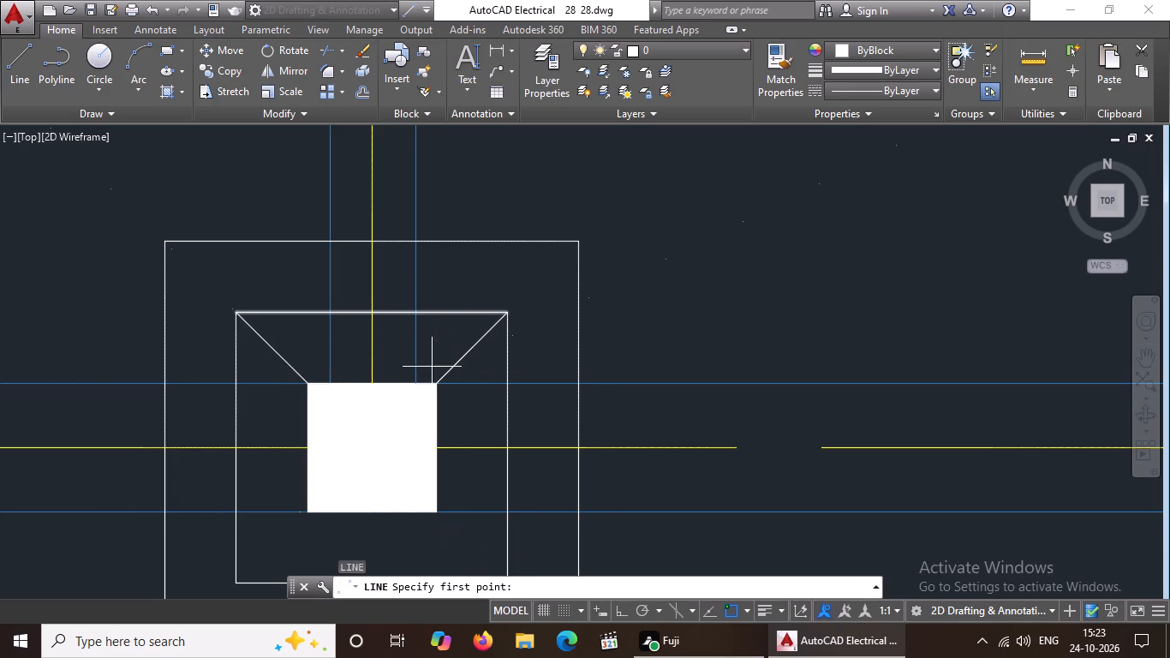
{"action": "scroll", "coordinate": [432, 374], "scroll_direction": "down", "scroll_amount": 2}
{"action": "scroll", "coordinate": [373, 422], "scroll_direction": "up", "scroll_amount": 2}
{"action": "left_click_drag", "start_coordinate": [325, 508], "coordinate": [338, 500]}
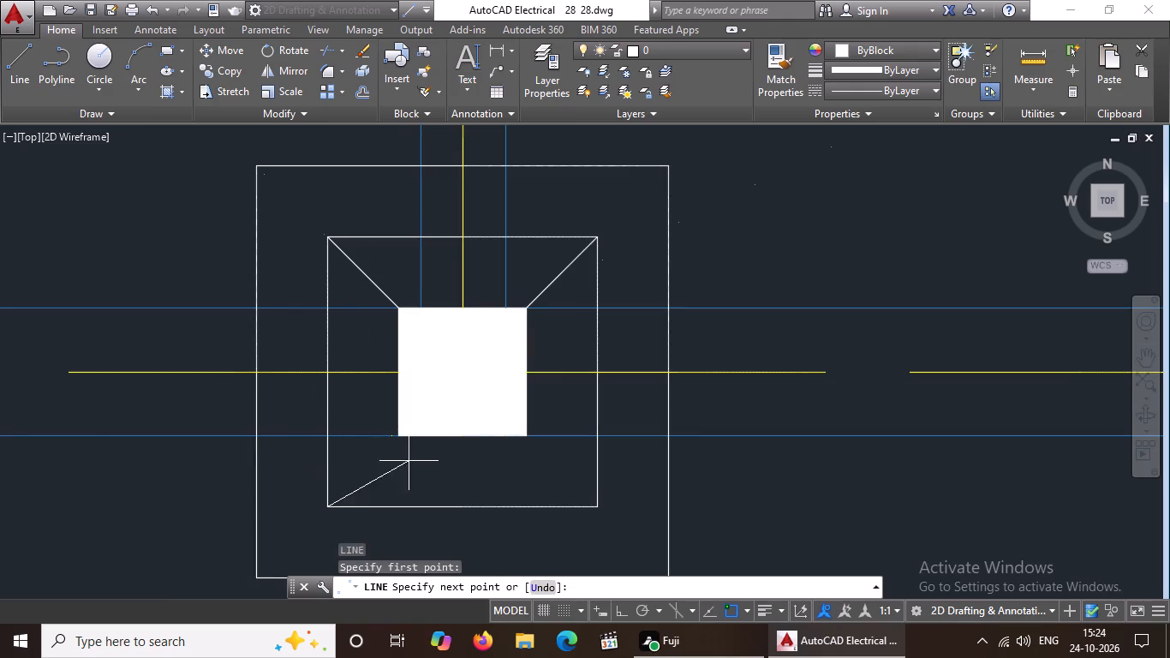
{"action": "left_click", "coordinate": [401, 432]}
{"action": "key", "text": "Return"}
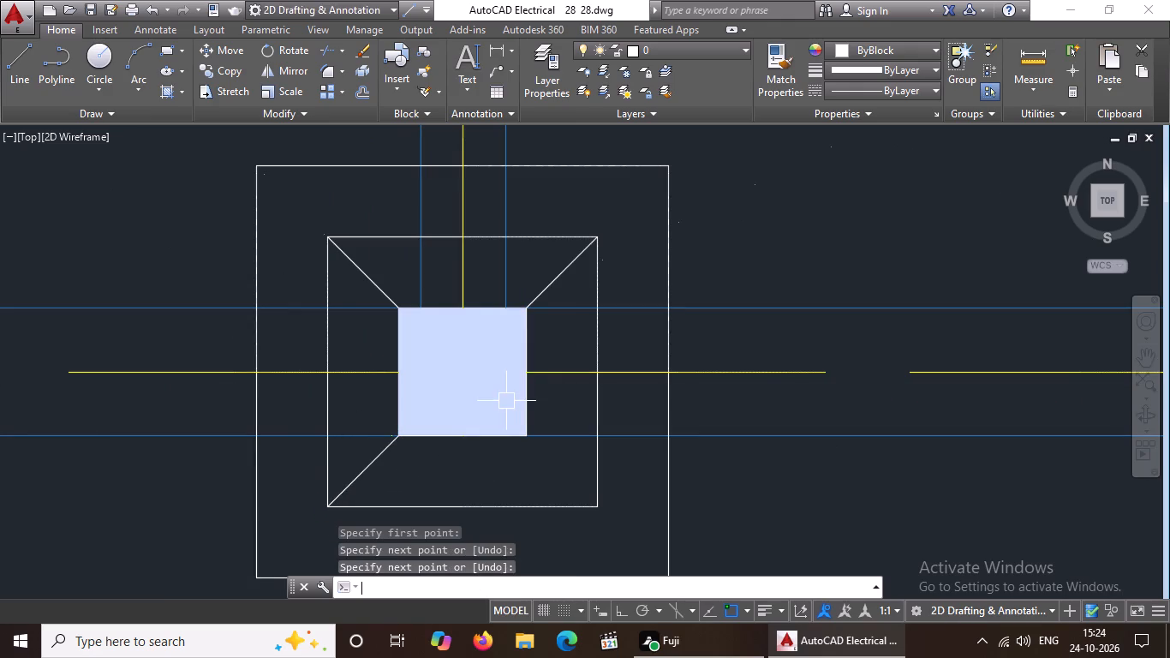
Draw a diagonal line from the southernmost row middle column's southeast corner to the inner outline's southeast corner.
{"action": "key", "text": "l"}
{"action": "key", "text": "Return"}
{"action": "scroll", "coordinate": [557, 397], "scroll_direction": "down", "scroll_amount": 4}
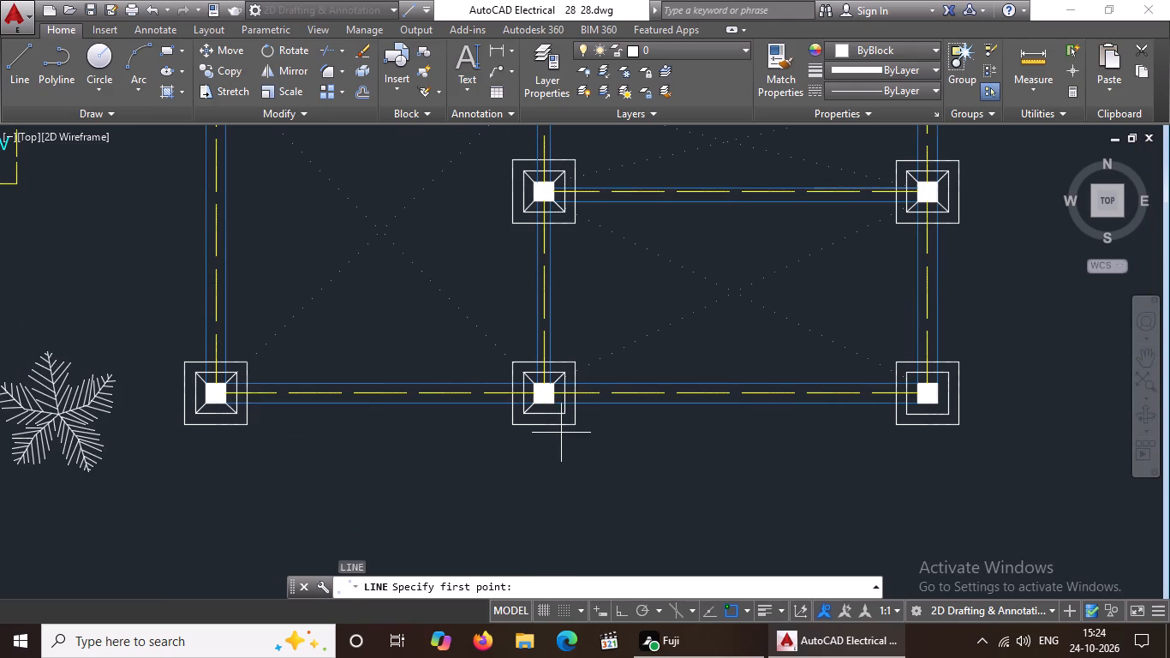
{"action": "scroll", "coordinate": [573, 385], "scroll_direction": "up", "scroll_amount": 3}
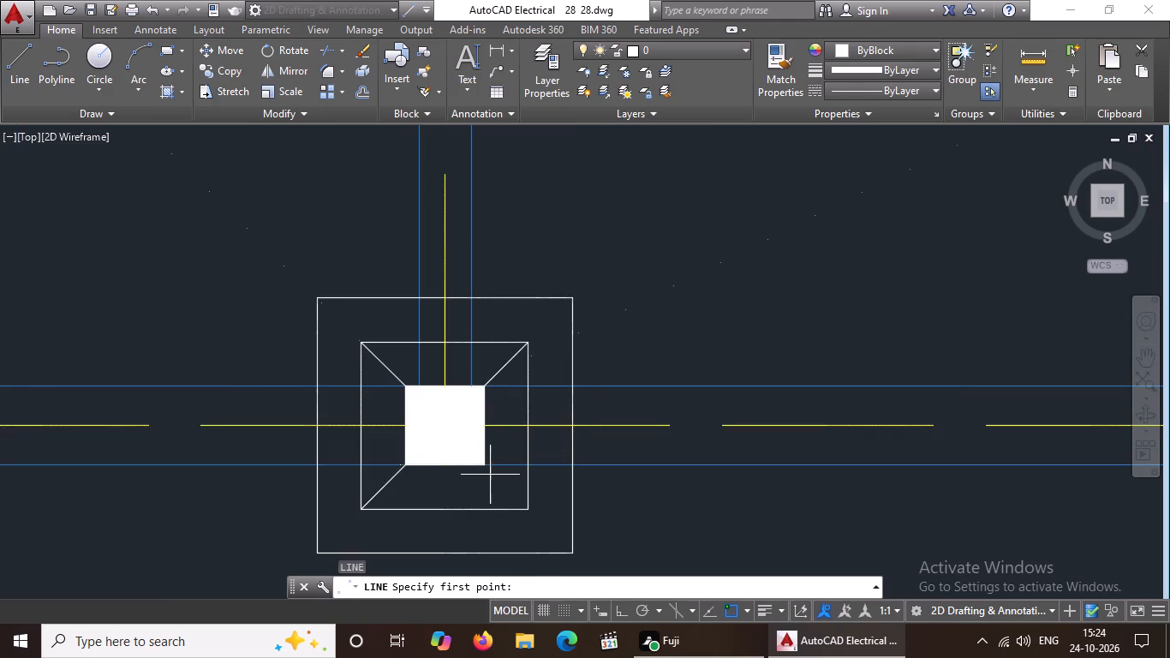
{"action": "left_click", "coordinate": [484, 462]}
{"action": "left_click", "coordinate": [526, 508]}
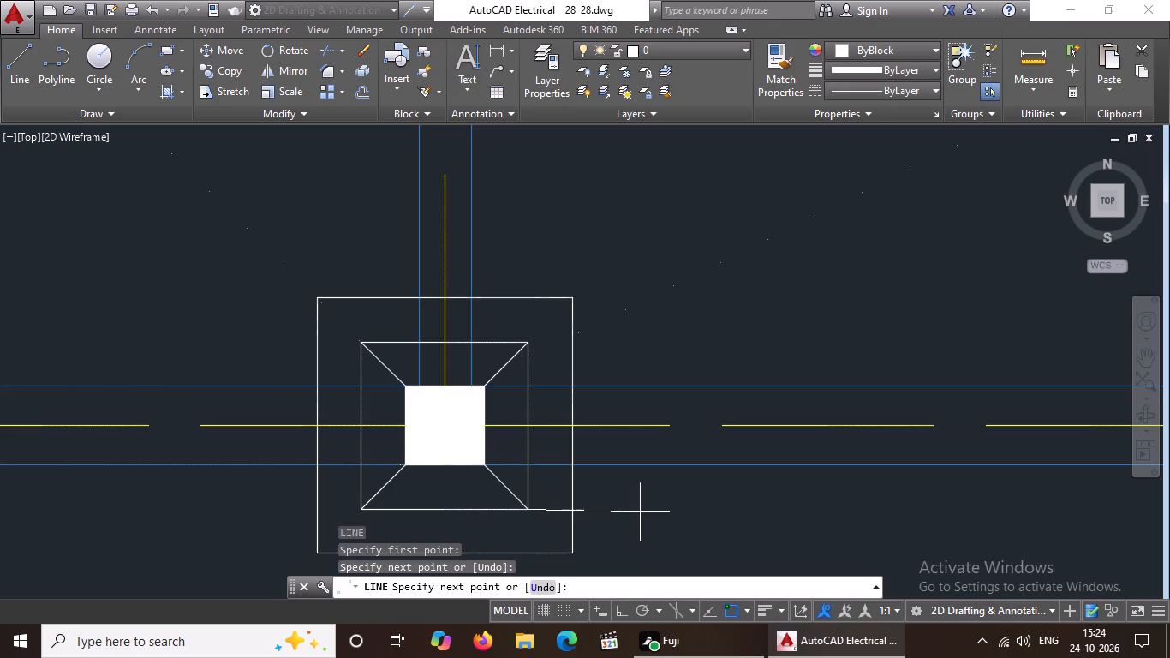
{"action": "key", "text": "Return"}
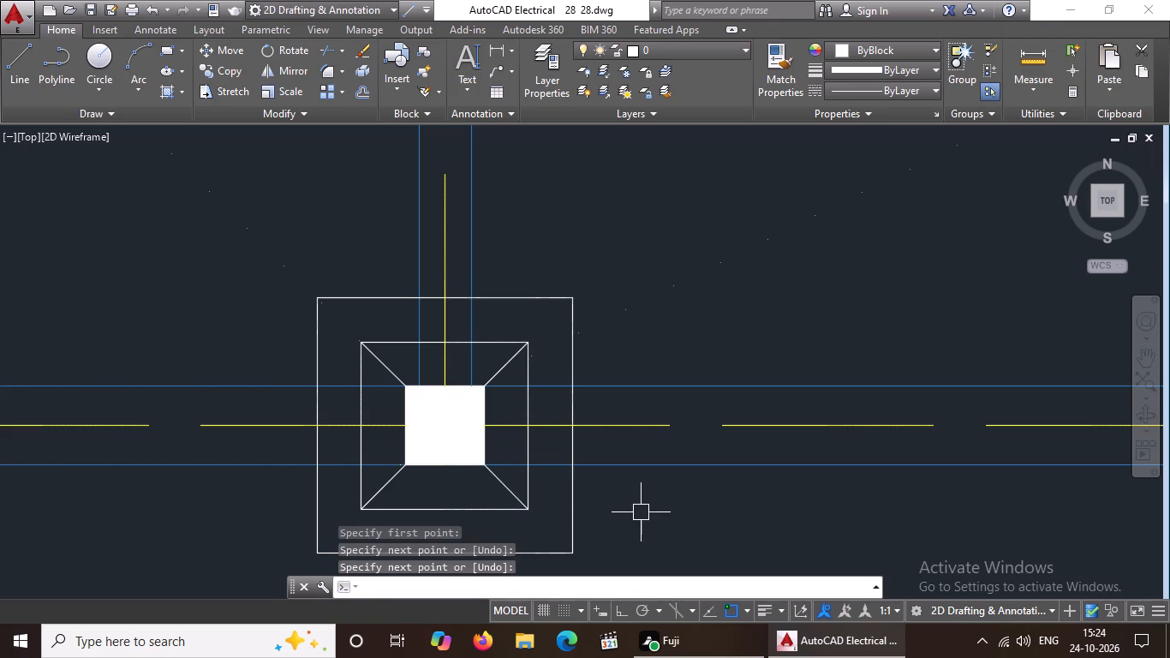
{"action": "scroll", "coordinate": [598, 503], "scroll_direction": "down", "scroll_amount": 4}
{"action": "scroll", "coordinate": [809, 479], "scroll_direction": "up", "scroll_amount": 1}
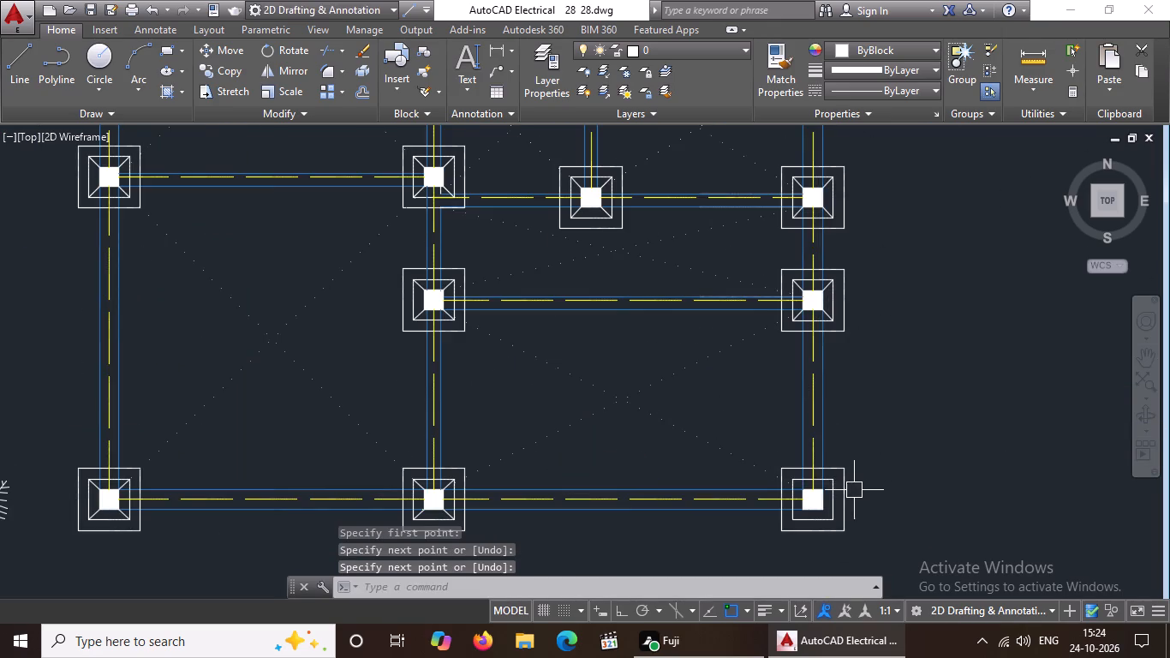
At the southernmost row's easternmost column, draw a diagonal line from the column's northeast corner to the inner outline's northeast corner.
{"action": "scroll", "coordinate": [853, 490], "scroll_direction": "up", "scroll_amount": 4}
{"action": "key", "text": "l"}
{"action": "key", "text": "Return"}
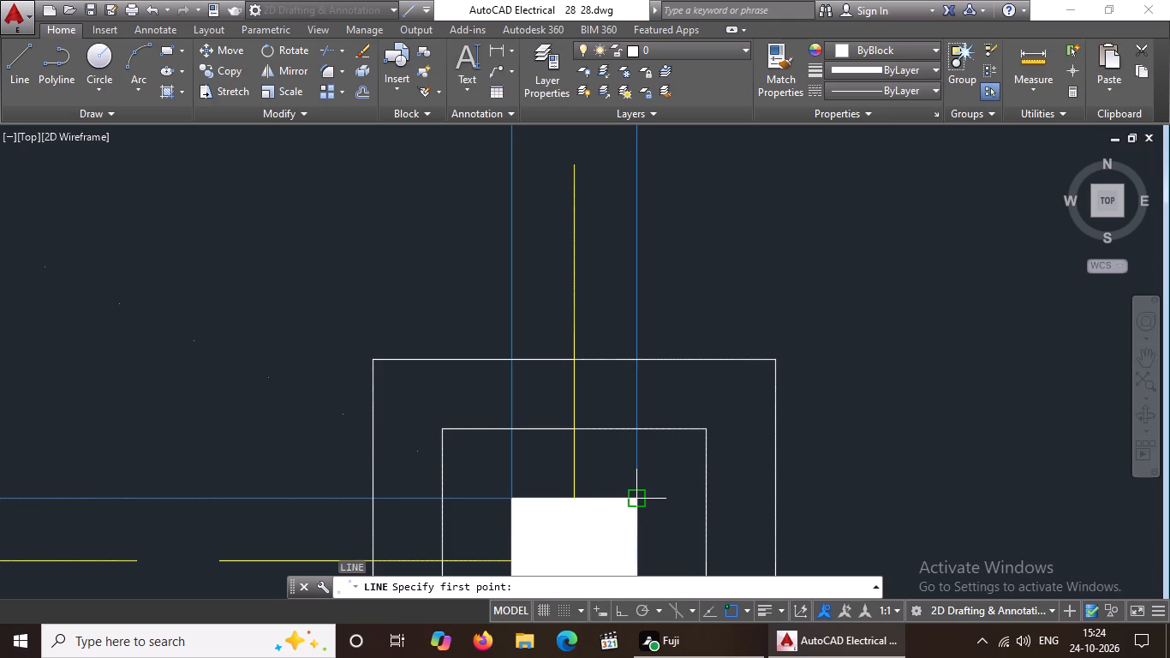
{"action": "left_click_drag", "start_coordinate": [635, 493], "coordinate": [643, 488]}
{"action": "left_click", "coordinate": [707, 437]}
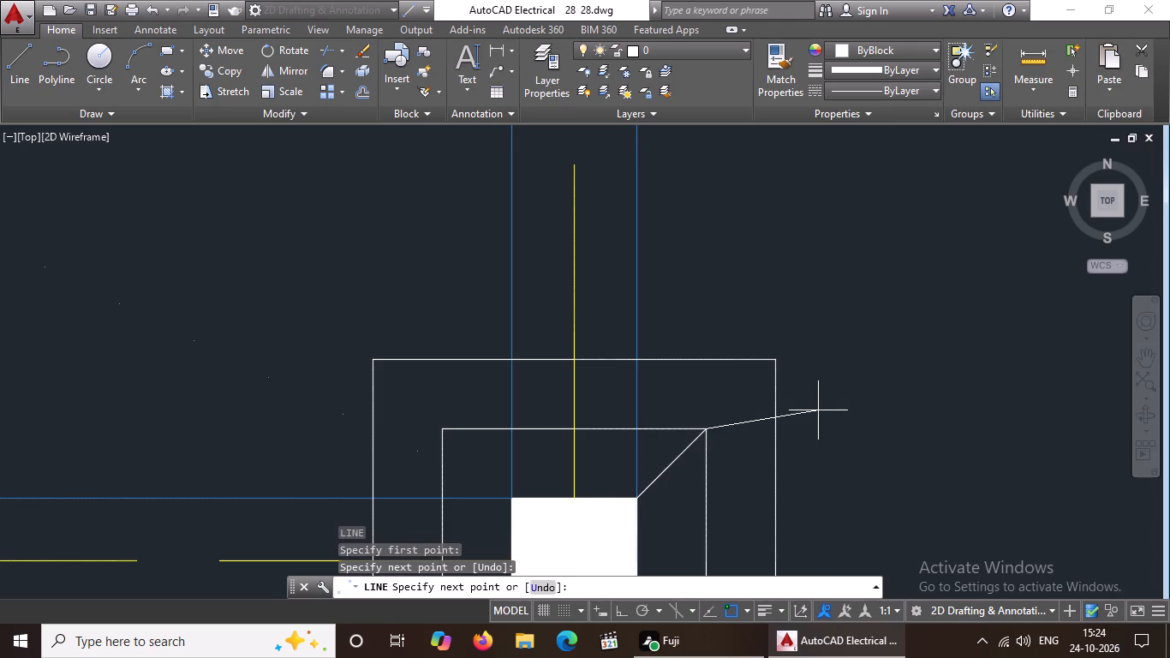
{"action": "key", "text": "Return"}
Draw a diagonal line from the southeasternmost column's northwest corner to the inner outline's northwest corner.
{"action": "key", "text": "l"}
{"action": "key", "text": "Return"}
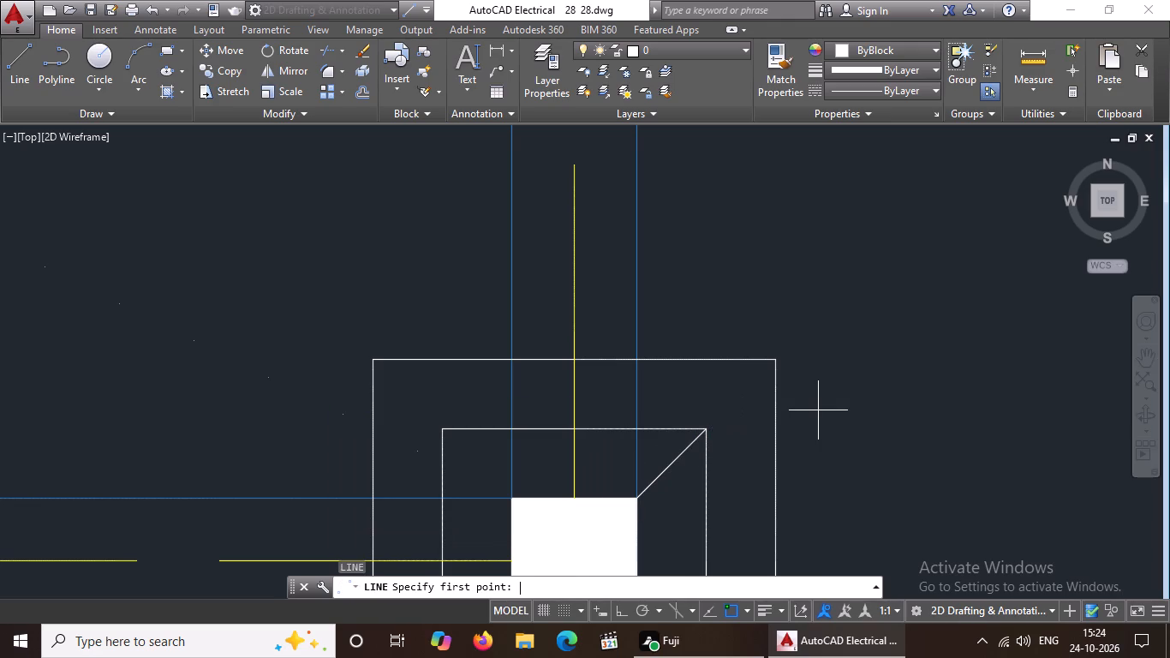
{"action": "left_click", "coordinate": [510, 495]}
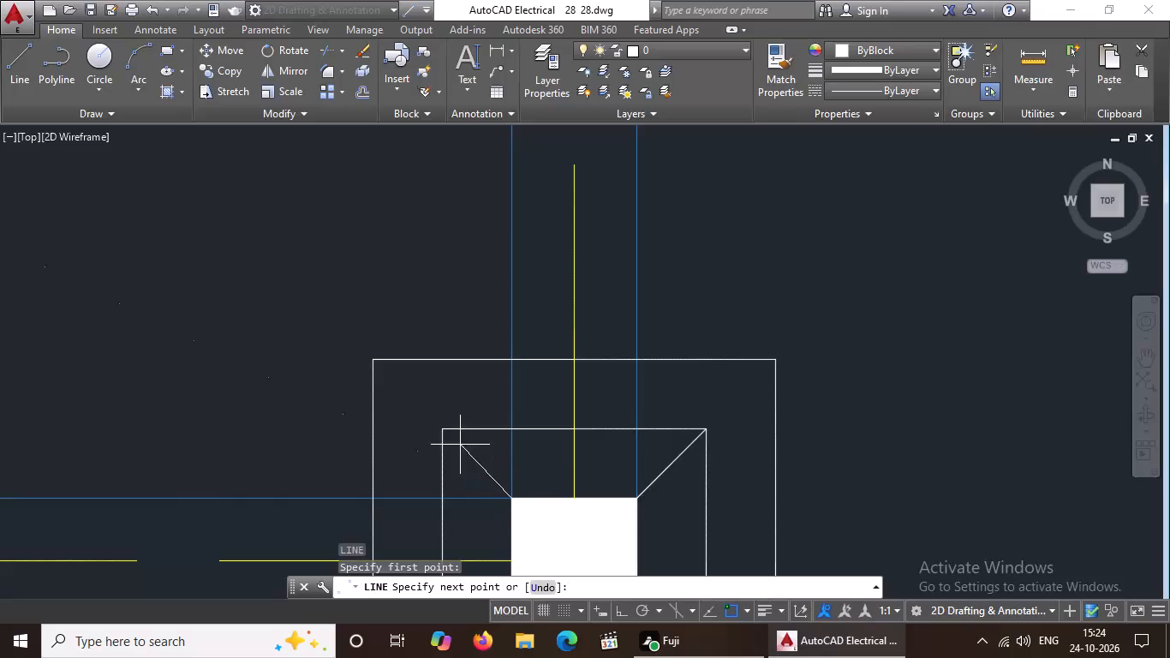
{"action": "left_click", "coordinate": [445, 434]}
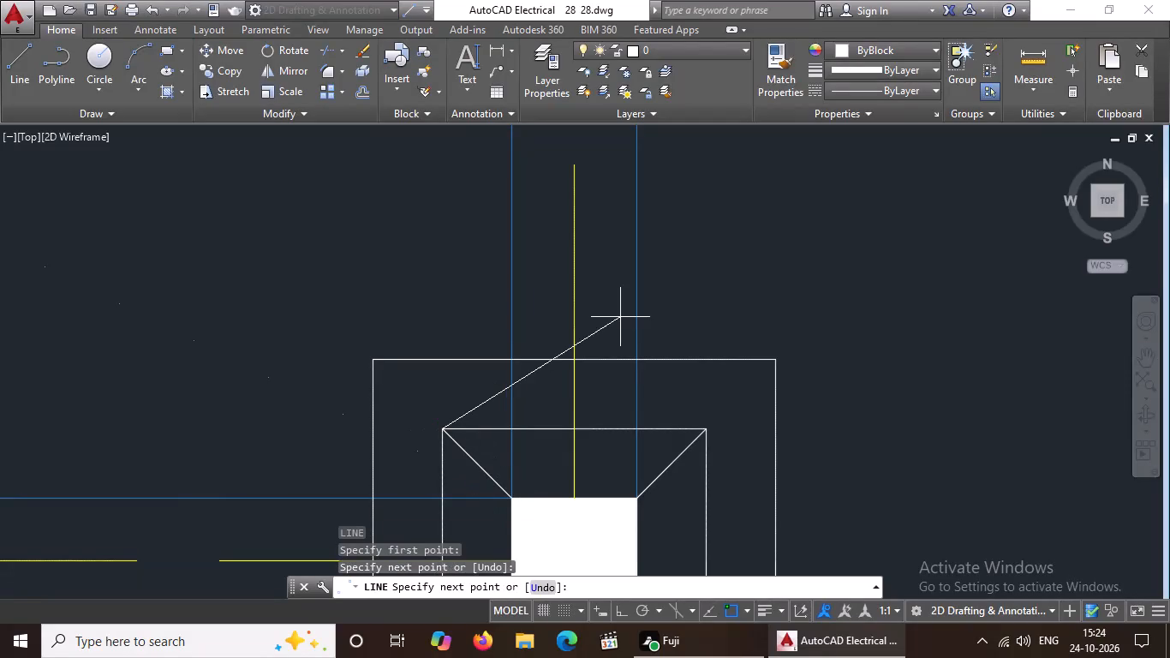
{"action": "key", "text": "Return"}
Draw a diagonal line from the inner outline's southwest corner to the southeasternmost column's southwest corner.
{"action": "key", "text": "l"}
{"action": "key", "text": "Return"}
{"action": "scroll", "coordinate": [620, 314], "scroll_direction": "down", "scroll_amount": 3}
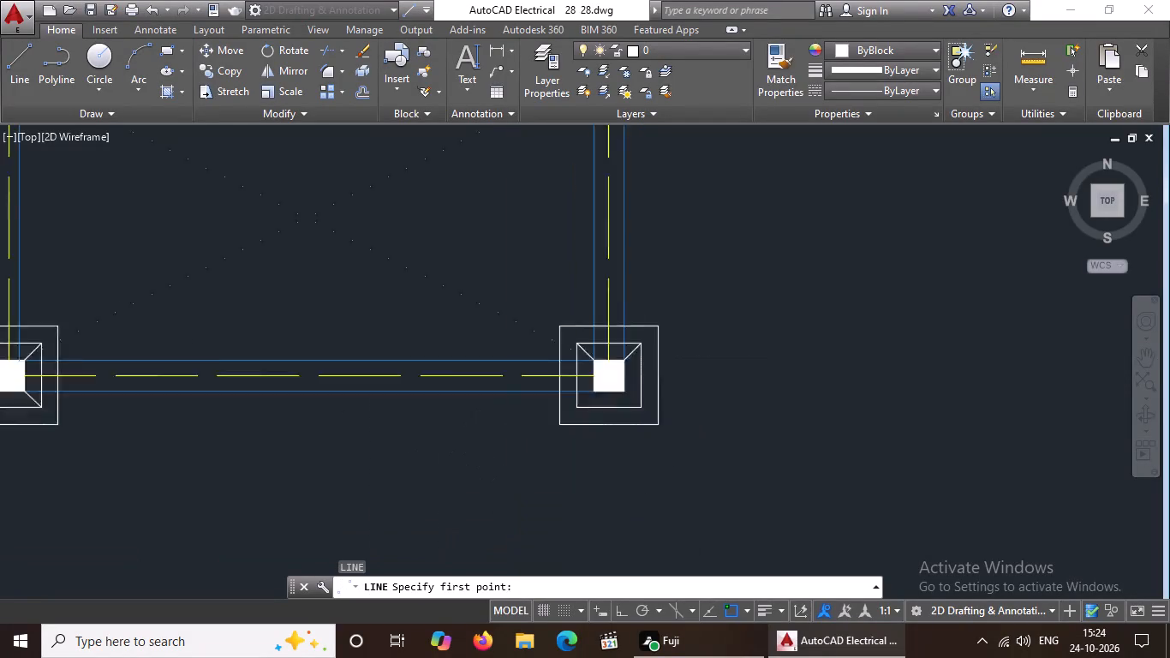
{"action": "scroll", "coordinate": [620, 314], "scroll_direction": "down", "scroll_amount": 1}
{"action": "scroll", "coordinate": [594, 369], "scroll_direction": "up", "scroll_amount": 3}
{"action": "left_click", "coordinate": [589, 390]}
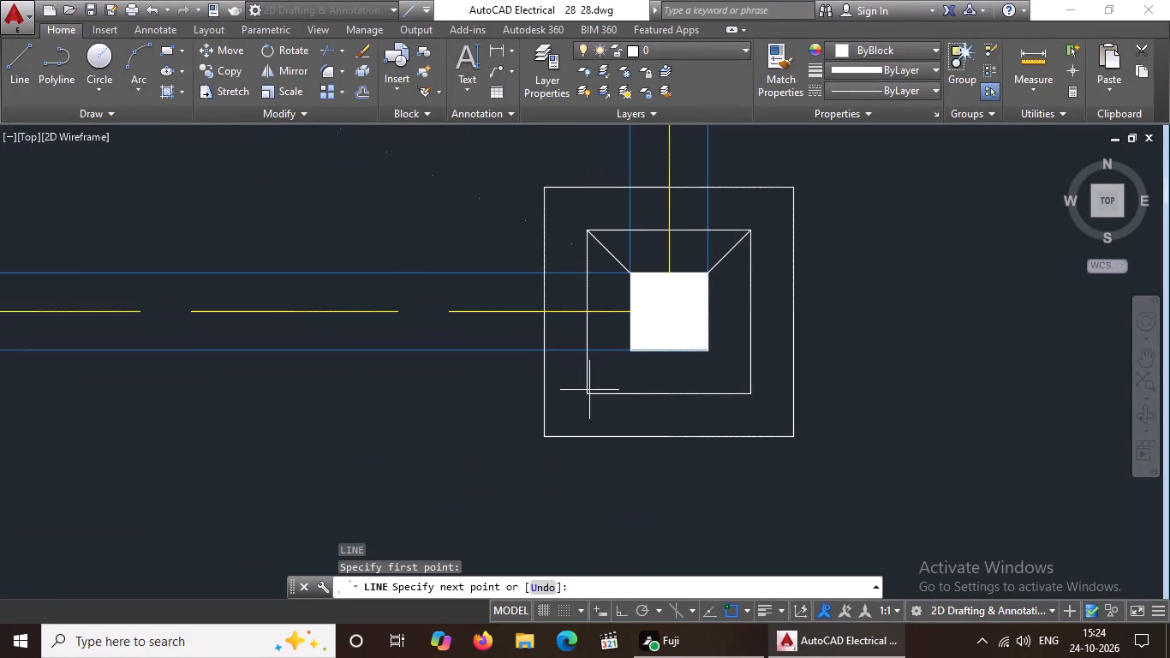
{"action": "left_click", "coordinate": [632, 348]}
{"action": "key", "text": "Return"}
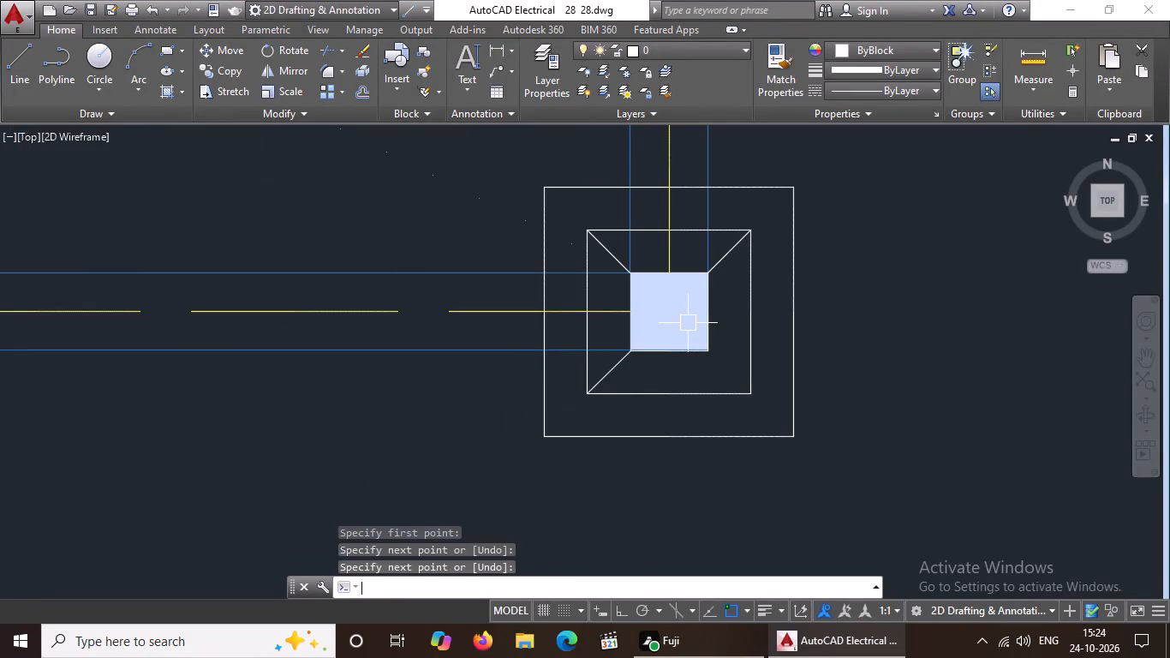
Draw a diagonal line from the southeasternmost column's southeast corner to the inner outline's southeast corner.
{"action": "key", "text": "l"}
{"action": "key", "text": "Return"}
{"action": "left_click_drag", "start_coordinate": [706, 355], "coordinate": [713, 354]}
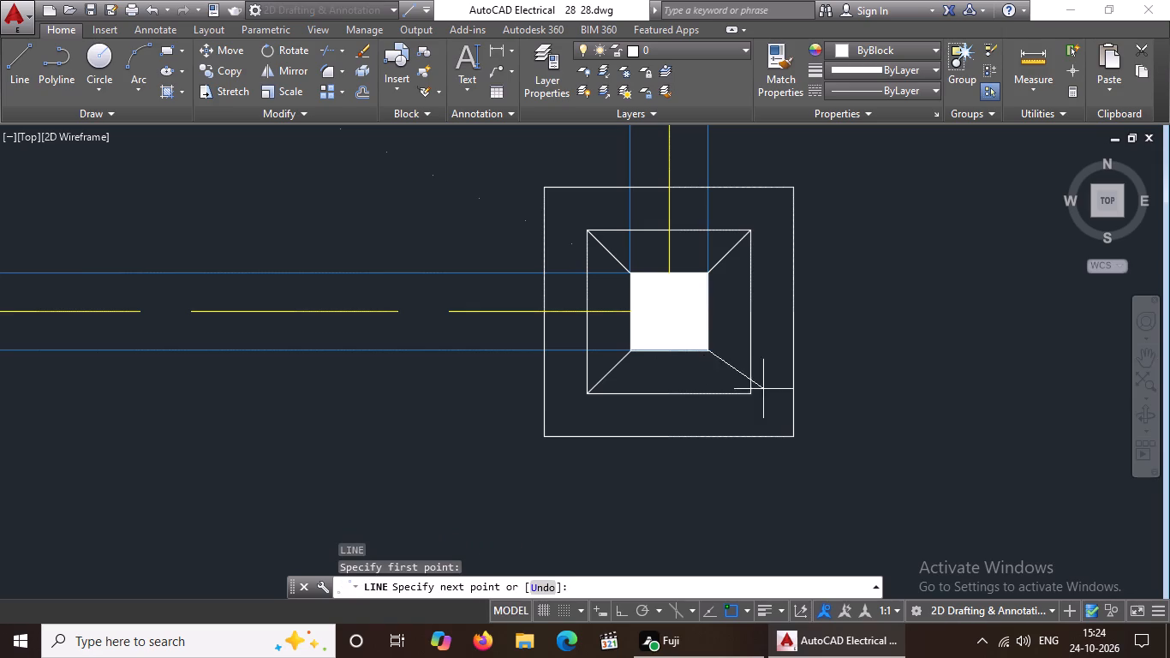
{"action": "left_click", "coordinate": [749, 393]}
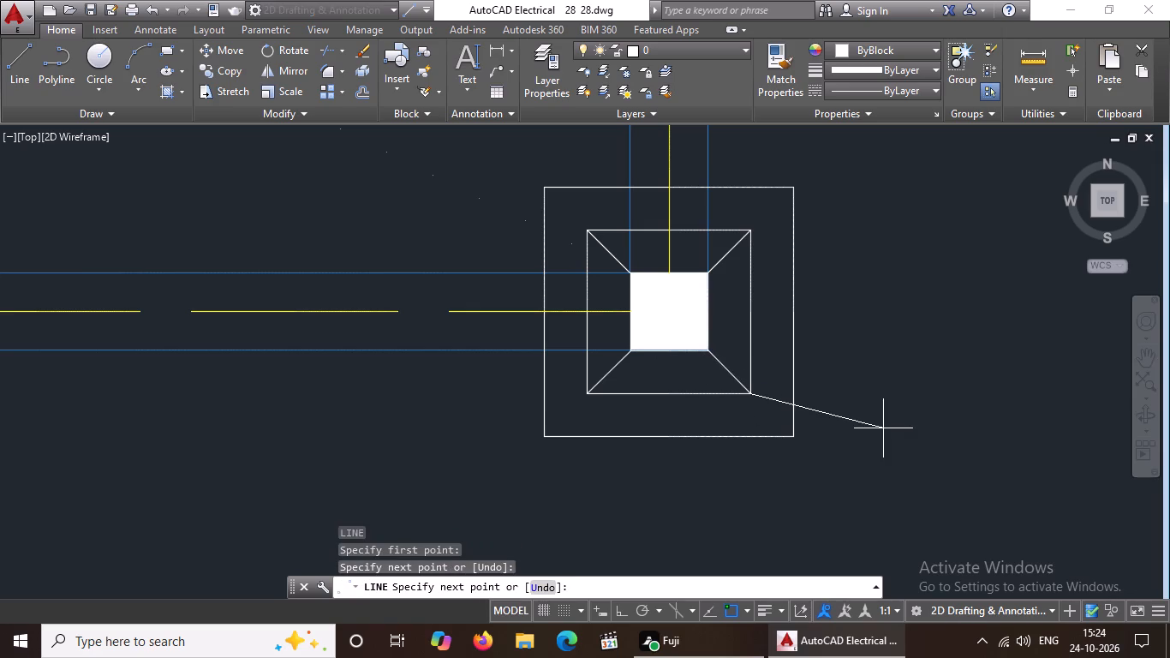
{"action": "key", "text": "Return"}
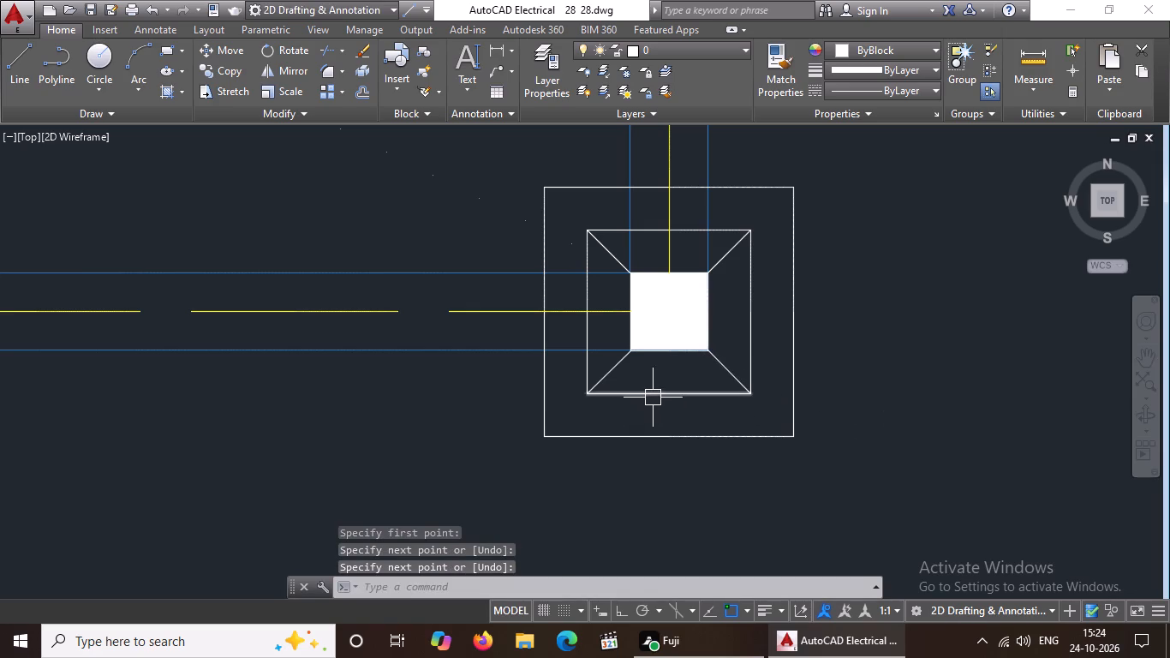
Recolour the southeasternmost column square, its inner outline and four corner diagonals yellow.
{"action": "scroll", "coordinate": [653, 398], "scroll_direction": "down", "scroll_amount": 2}
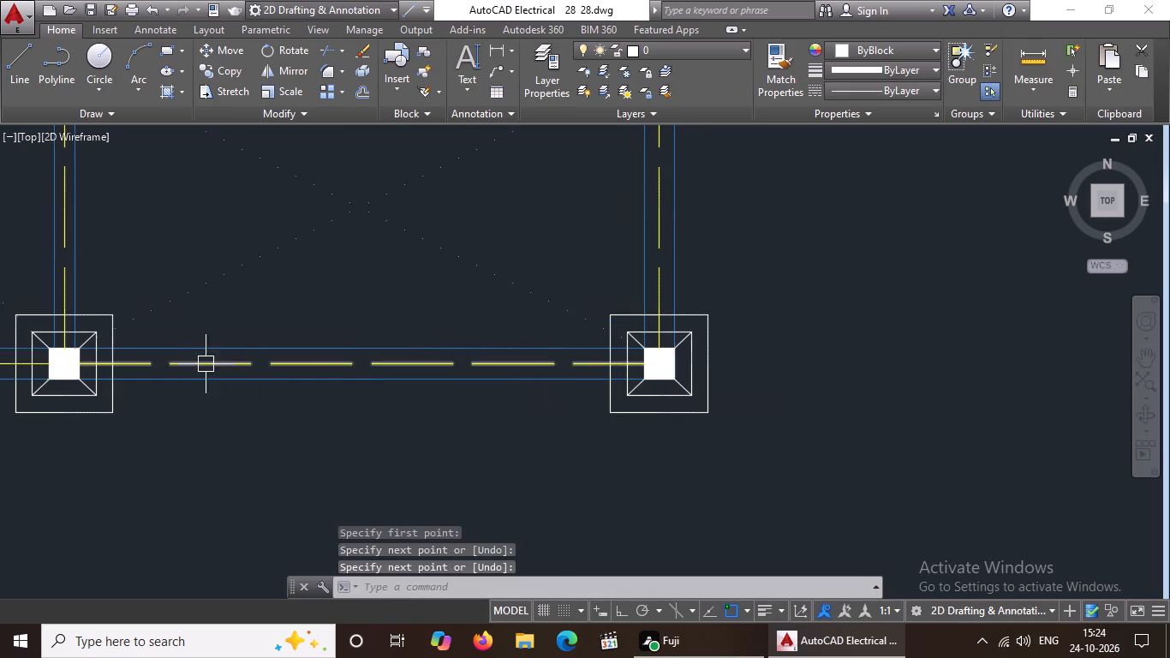
{"action": "scroll", "coordinate": [558, 308], "scroll_direction": "down", "scroll_amount": 3}
{"action": "scroll", "coordinate": [570, 318], "scroll_direction": "up", "scroll_amount": 6}
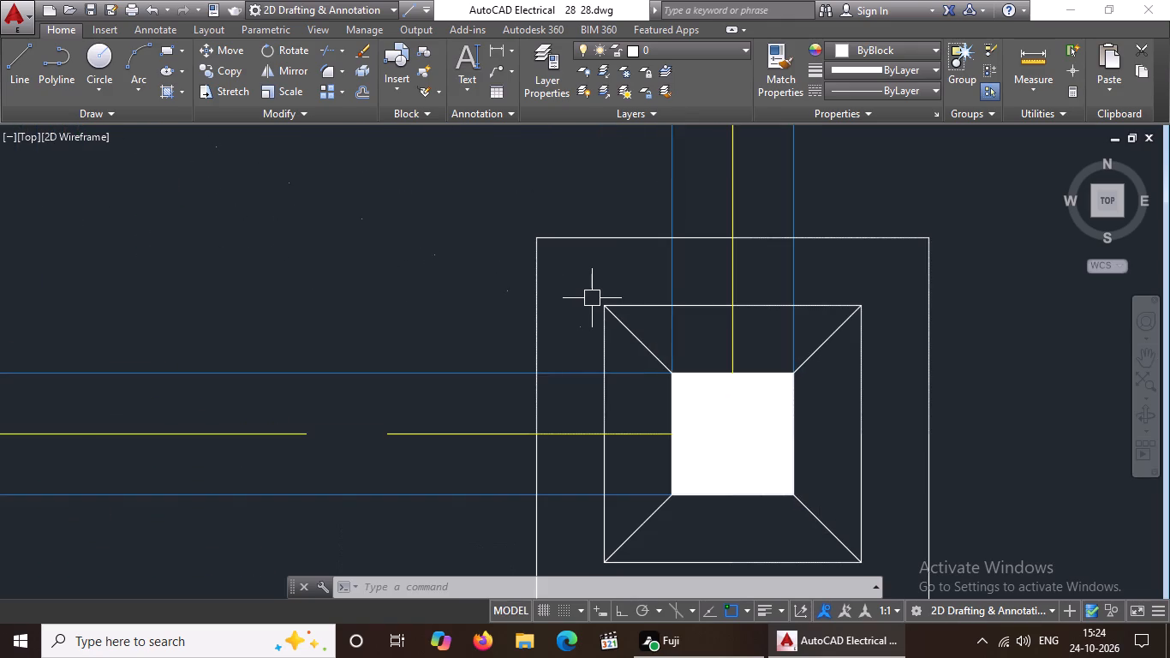
{"action": "scroll", "coordinate": [592, 298], "scroll_direction": "up", "scroll_amount": 1}
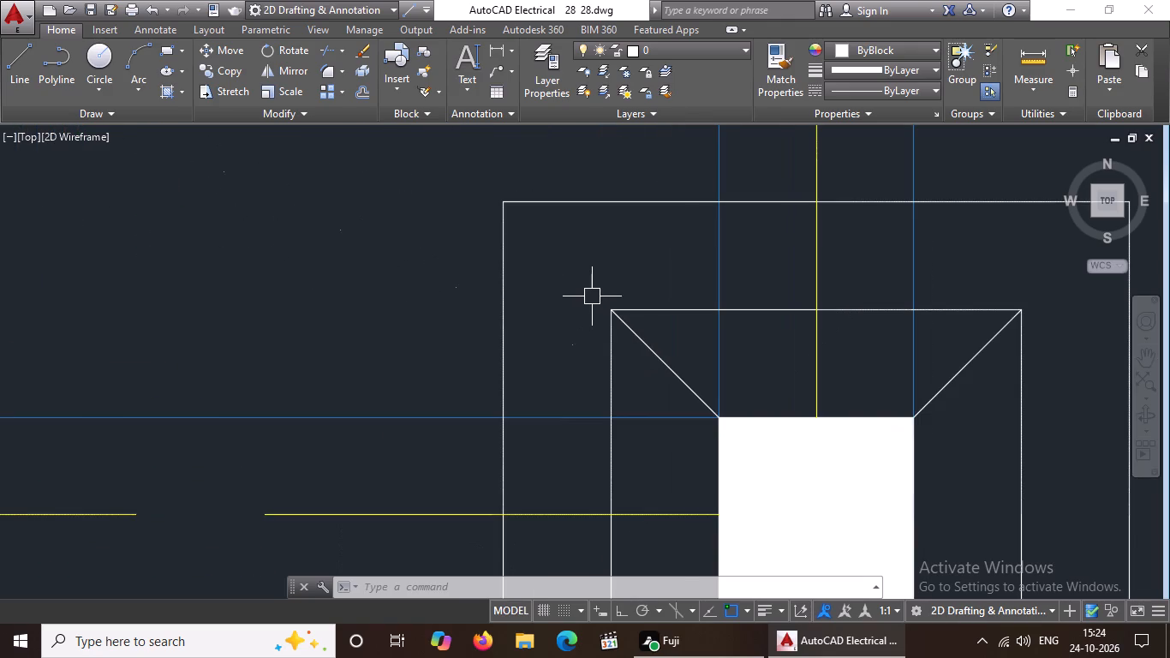
{"action": "left_click", "coordinate": [584, 275]}
{"action": "scroll", "coordinate": [810, 375], "scroll_direction": "down", "scroll_amount": 4}
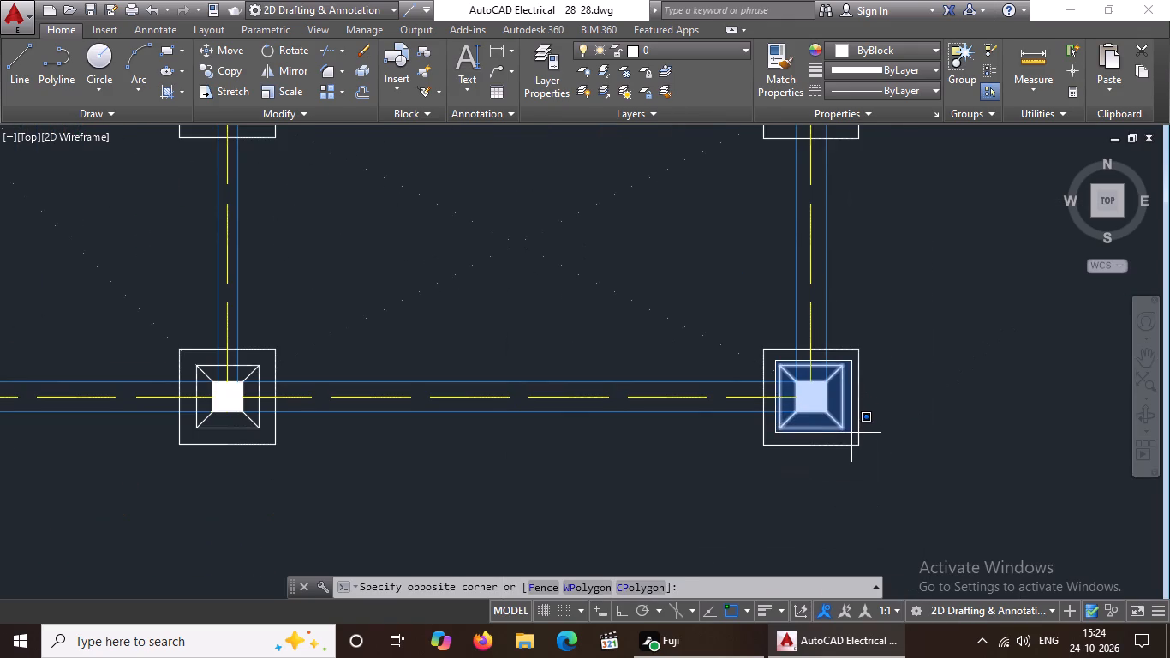
{"action": "left_click", "coordinate": [851, 434]}
{"action": "left_click", "coordinate": [920, 51]}
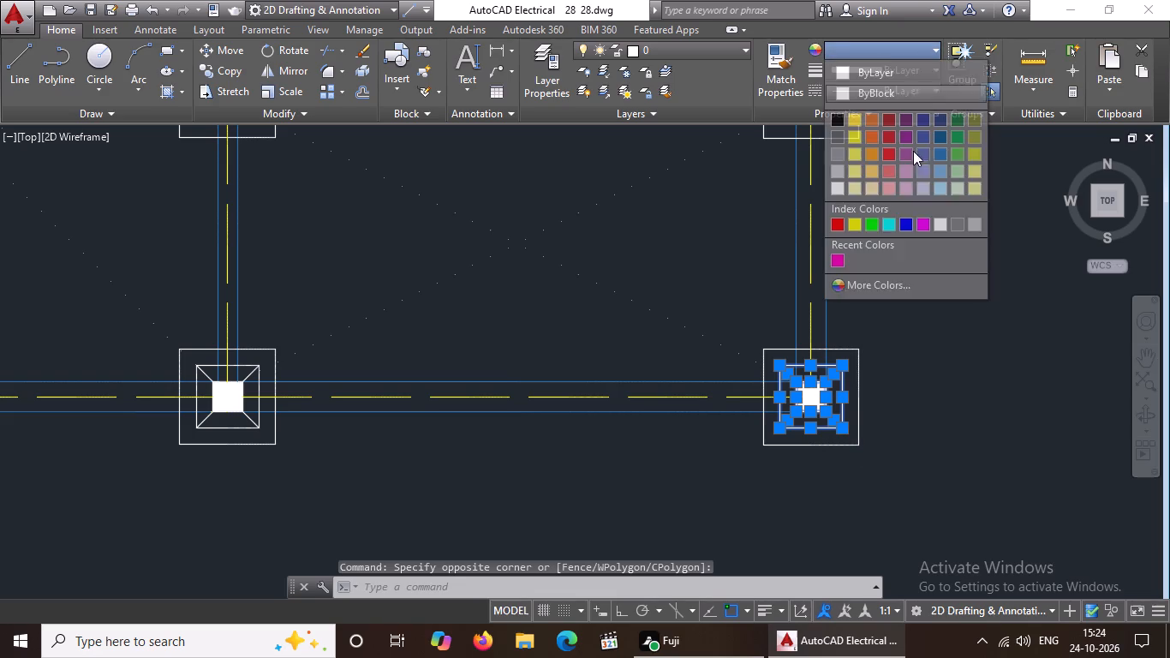
{"action": "left_click", "coordinate": [857, 222]}
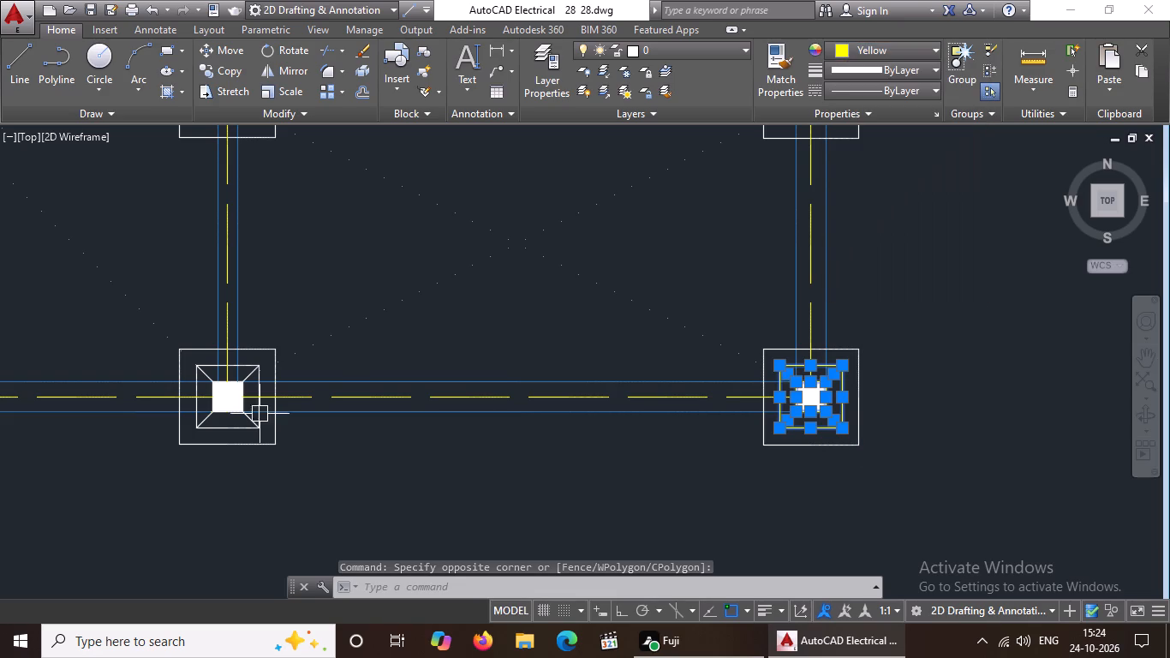
Recolour the southernmost row's middle column, its inner outline and four corner diagonals yellow.
{"action": "scroll", "coordinate": [140, 383], "scroll_direction": "down", "scroll_amount": 3}
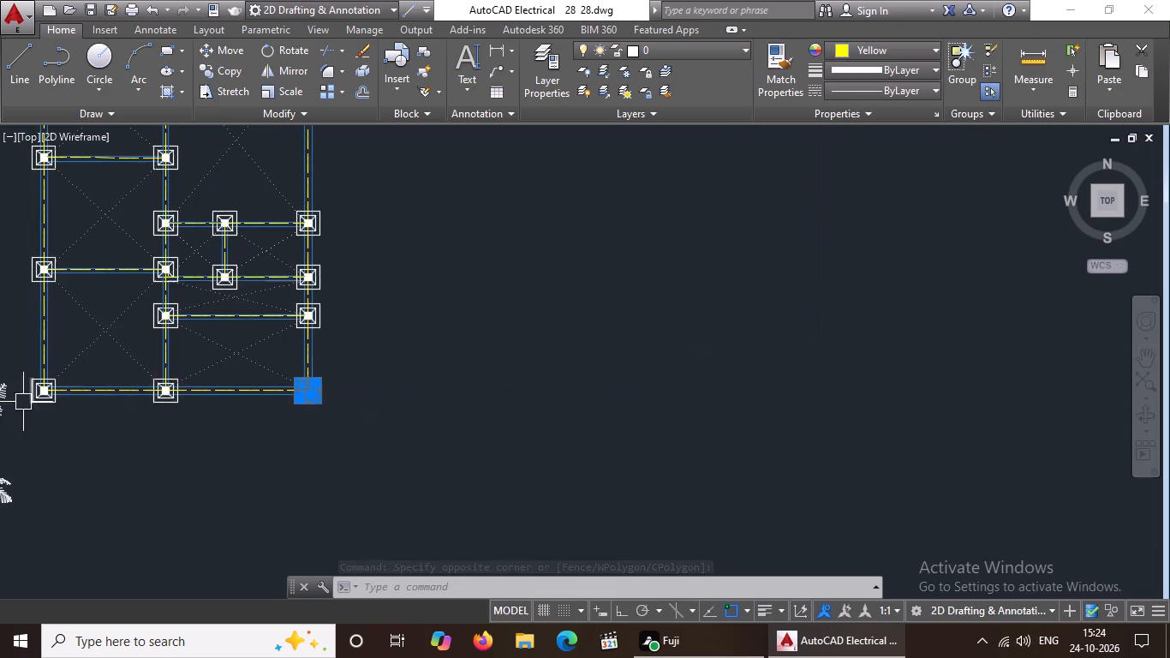
{"action": "scroll", "coordinate": [23, 402], "scroll_direction": "up", "scroll_amount": 4}
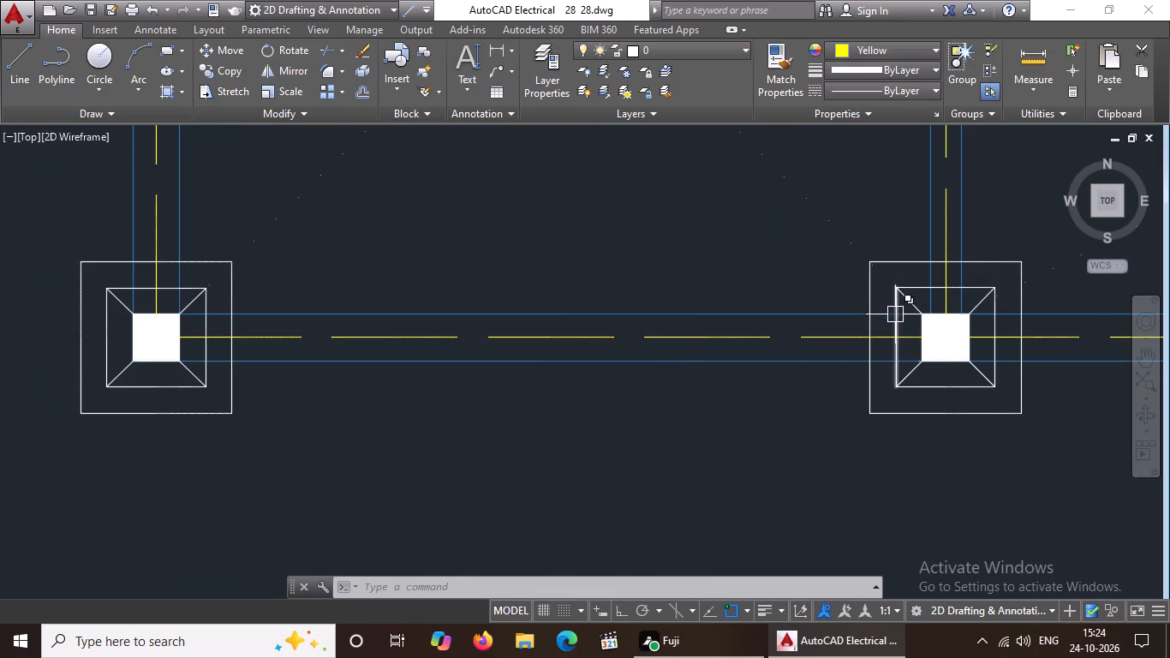
{"action": "scroll", "coordinate": [1008, 332], "scroll_direction": "up", "scroll_amount": 2}
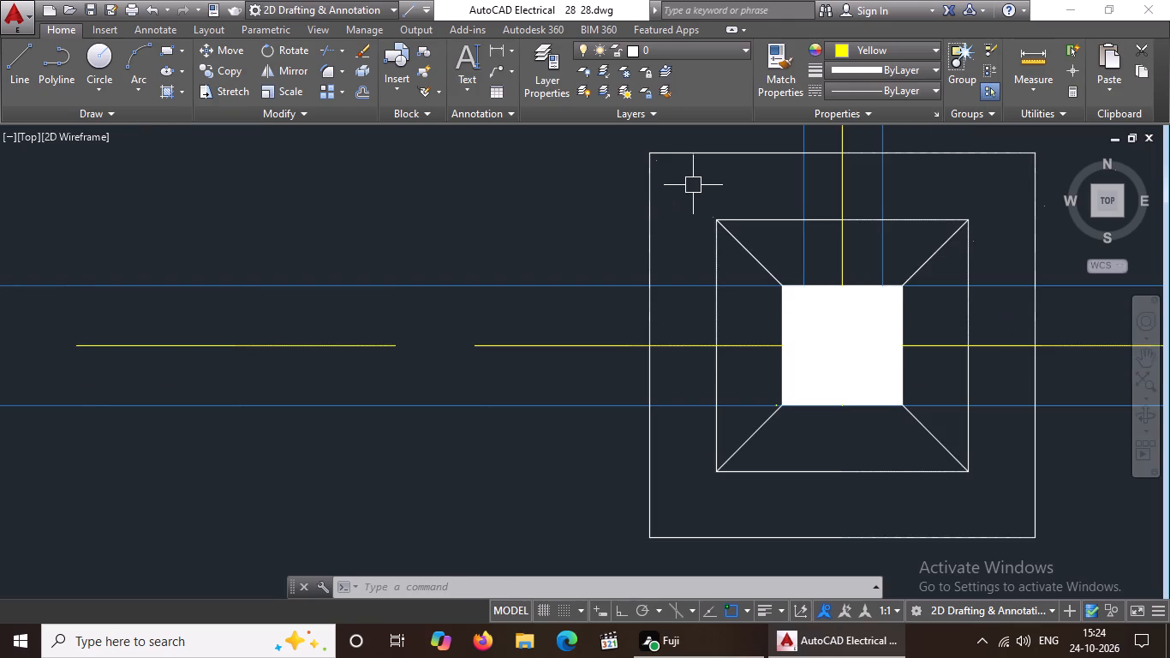
{"action": "left_click", "coordinate": [697, 176]}
{"action": "left_click", "coordinate": [979, 499]}
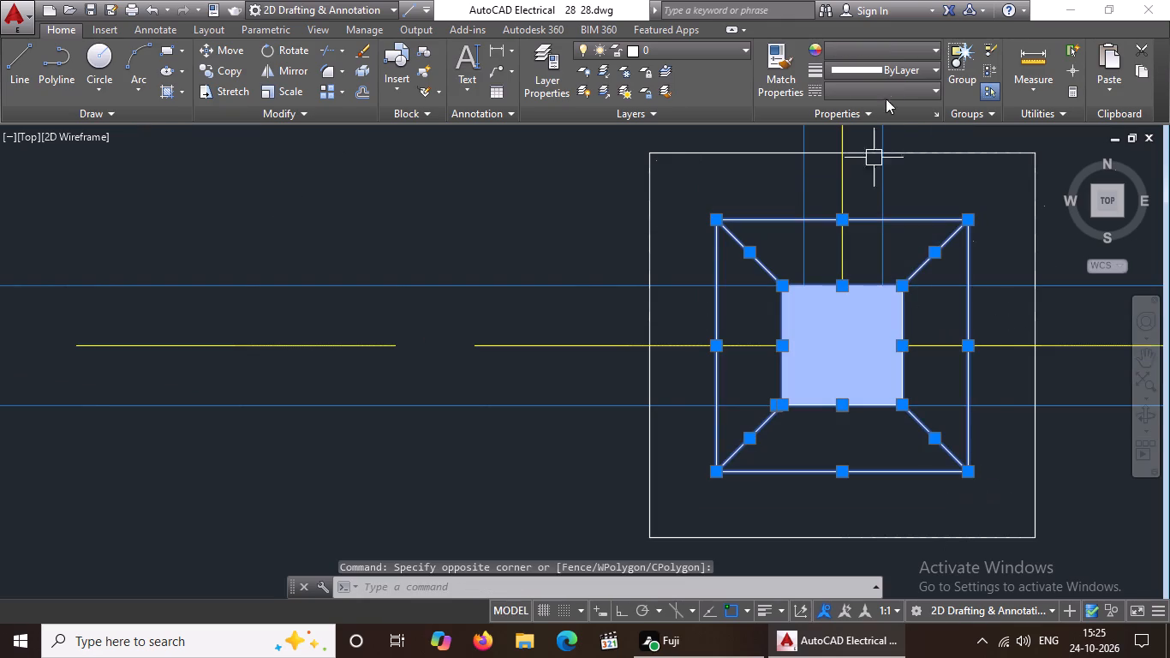
{"action": "left_click", "coordinate": [887, 51]}
{"action": "left_click", "coordinate": [855, 224]}
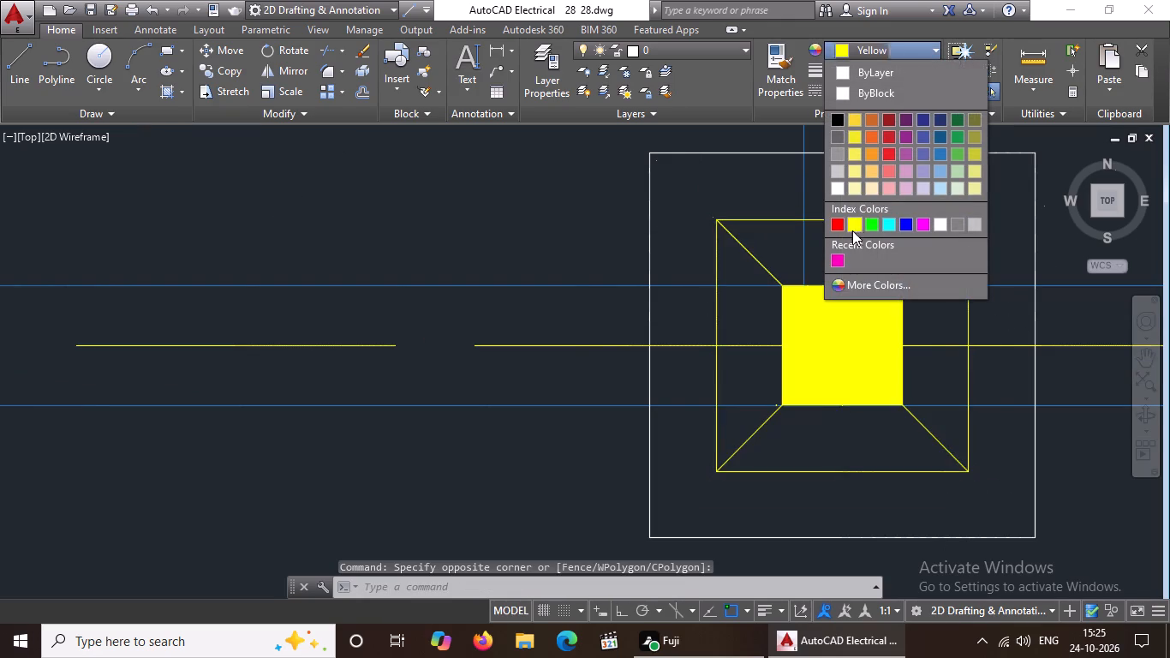
Recolour the southernmost row's westernmost column, its inner outline and four corner diagonals yellow.
{"action": "scroll", "coordinate": [582, 360], "scroll_direction": "down", "scroll_amount": 8}
{"action": "scroll", "coordinate": [556, 355], "scroll_direction": "up", "scroll_amount": 3}
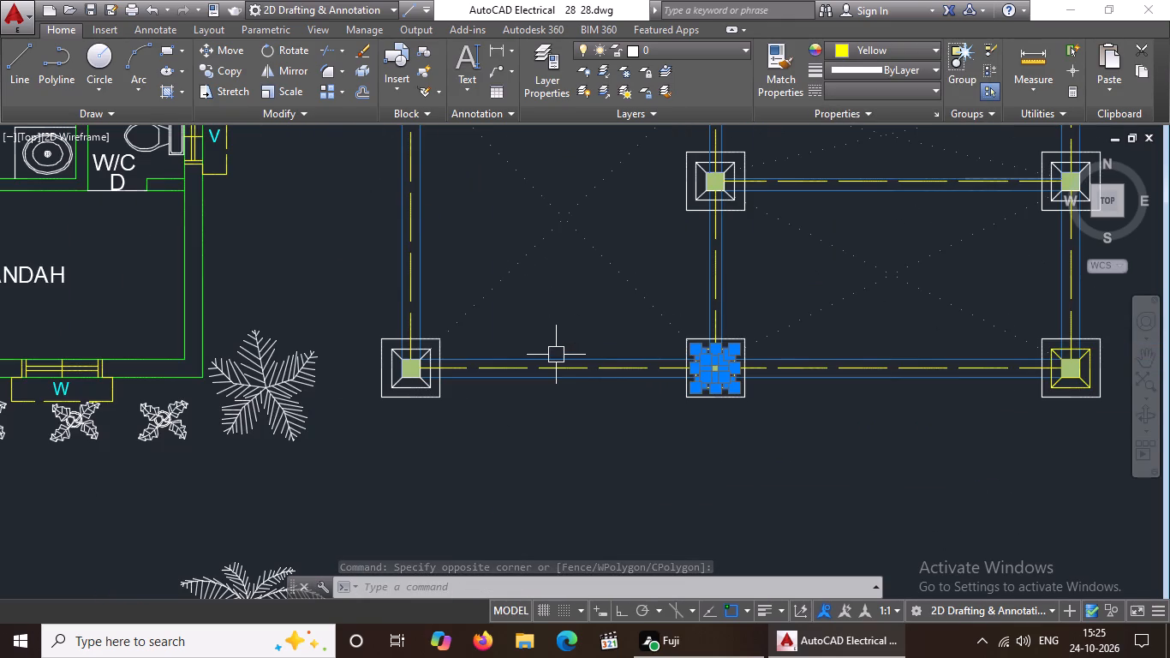
{"action": "scroll", "coordinate": [396, 367], "scroll_direction": "up", "scroll_amount": 2}
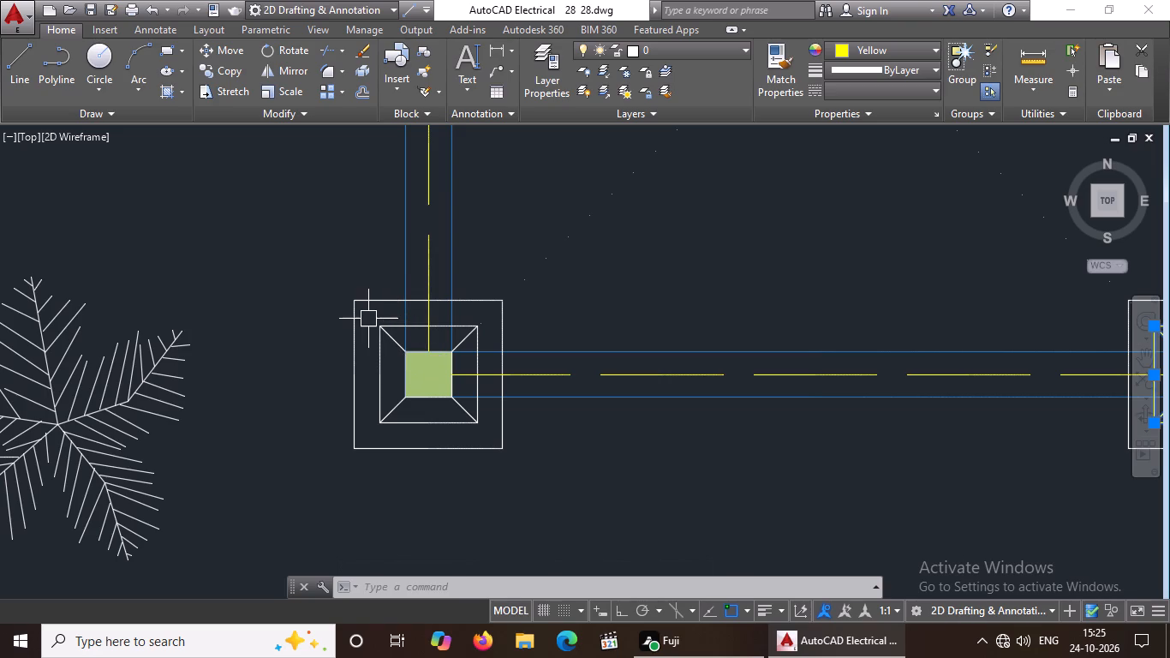
{"action": "left_click", "coordinate": [367, 317]}
{"action": "left_click", "coordinate": [487, 429]}
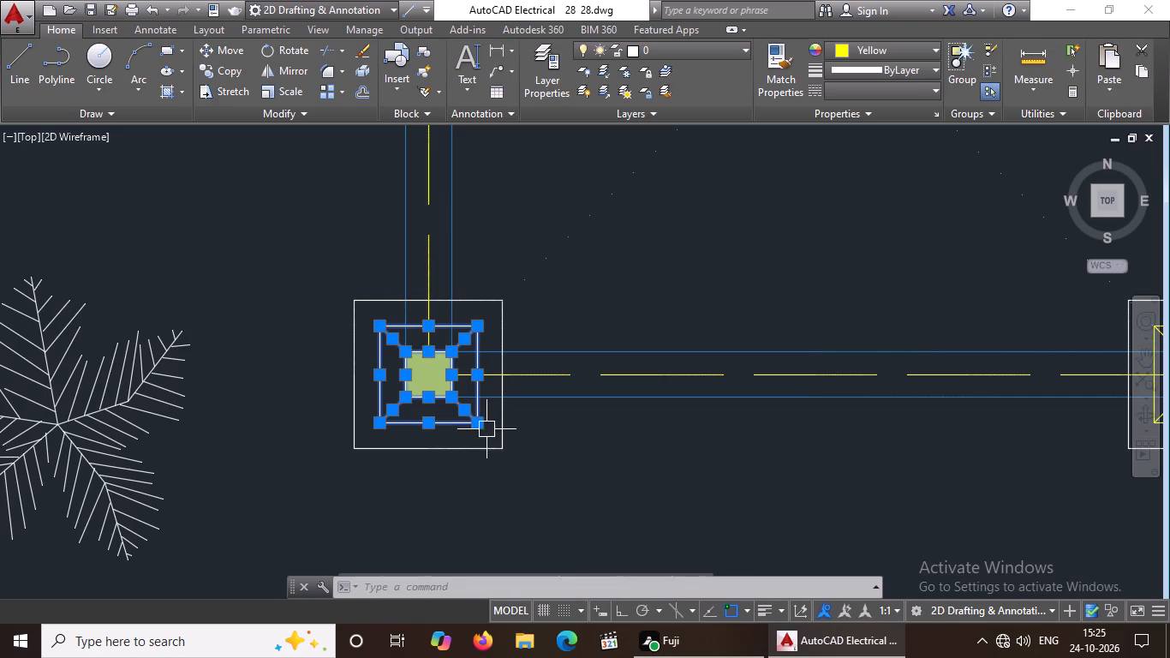
{"action": "left_click", "coordinate": [881, 46]}
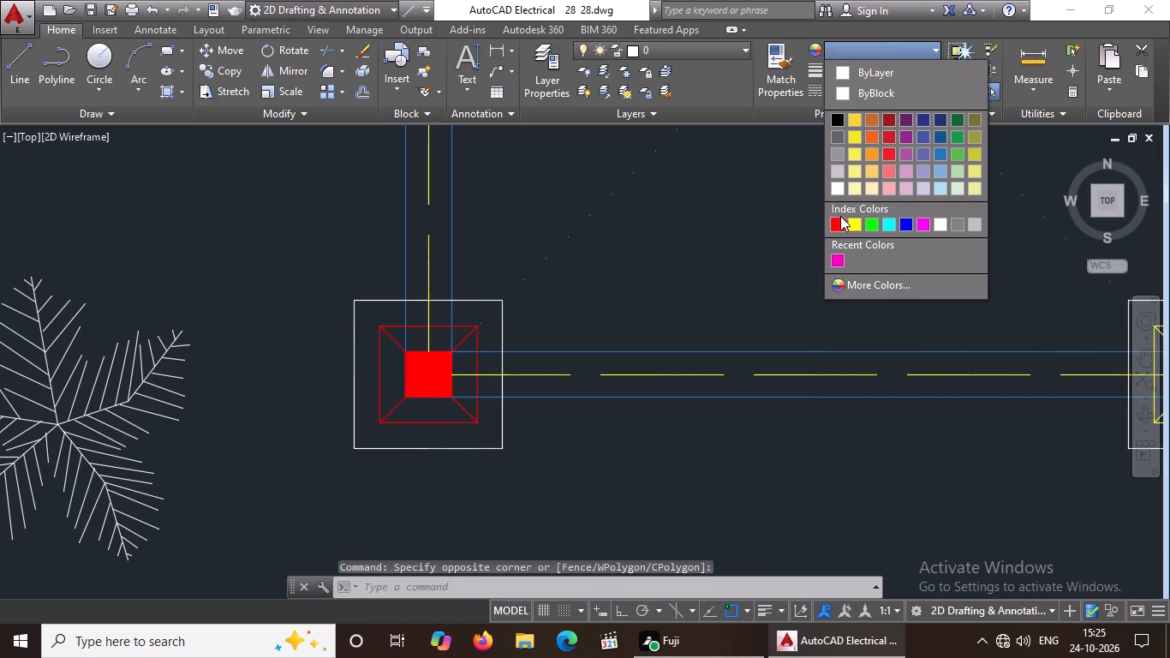
{"action": "left_click", "coordinate": [853, 225]}
Recolour the west edge's first column north of the southwest corner yellow, including its inner outline and four corner diagonals.
{"action": "scroll", "coordinate": [505, 338], "scroll_direction": "down", "scroll_amount": 3}
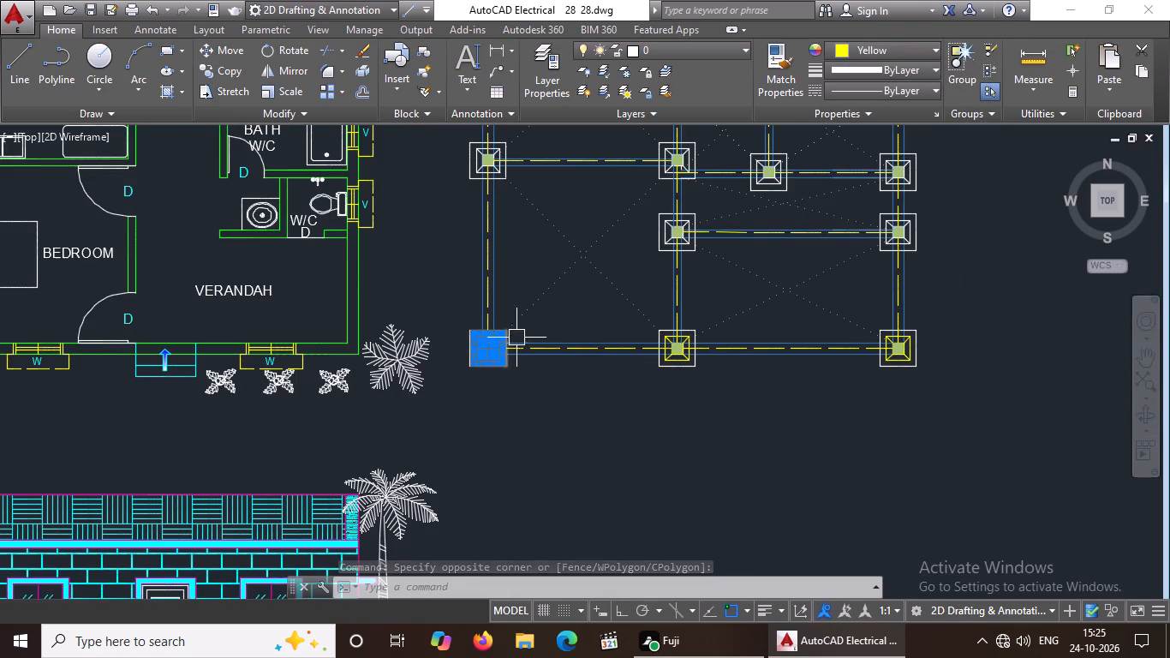
{"action": "scroll", "coordinate": [625, 284], "scroll_direction": "down", "scroll_amount": 1}
{"action": "middle_click_drag", "start_coordinate": [625, 284], "coordinate": [625, 295]}
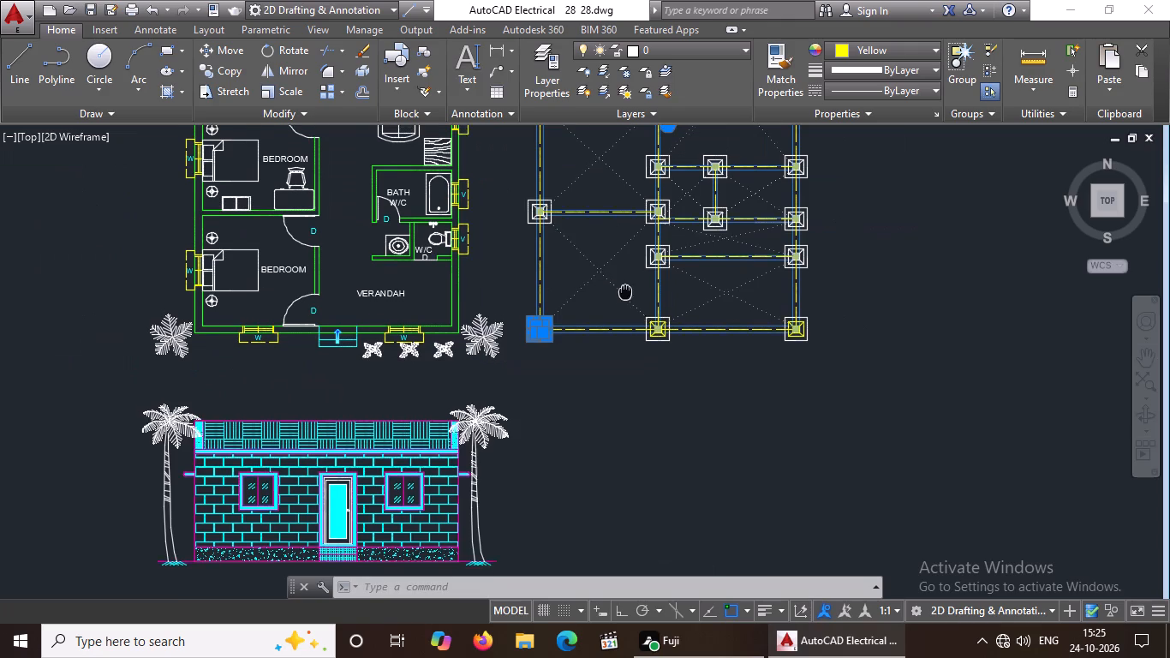
{"action": "middle_click_drag", "start_coordinate": [625, 295], "coordinate": [625, 332]}
{"action": "scroll", "coordinate": [531, 251], "scroll_direction": "up", "scroll_amount": 5}
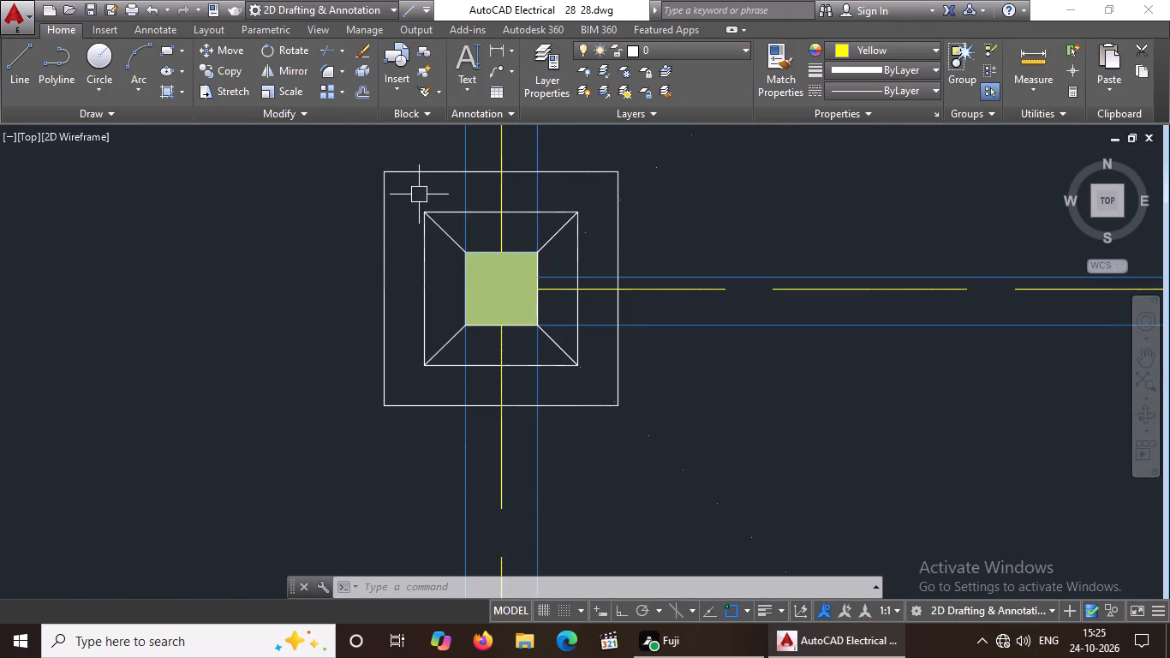
{"action": "left_click", "coordinate": [416, 194]}
{"action": "left_click", "coordinate": [583, 371]}
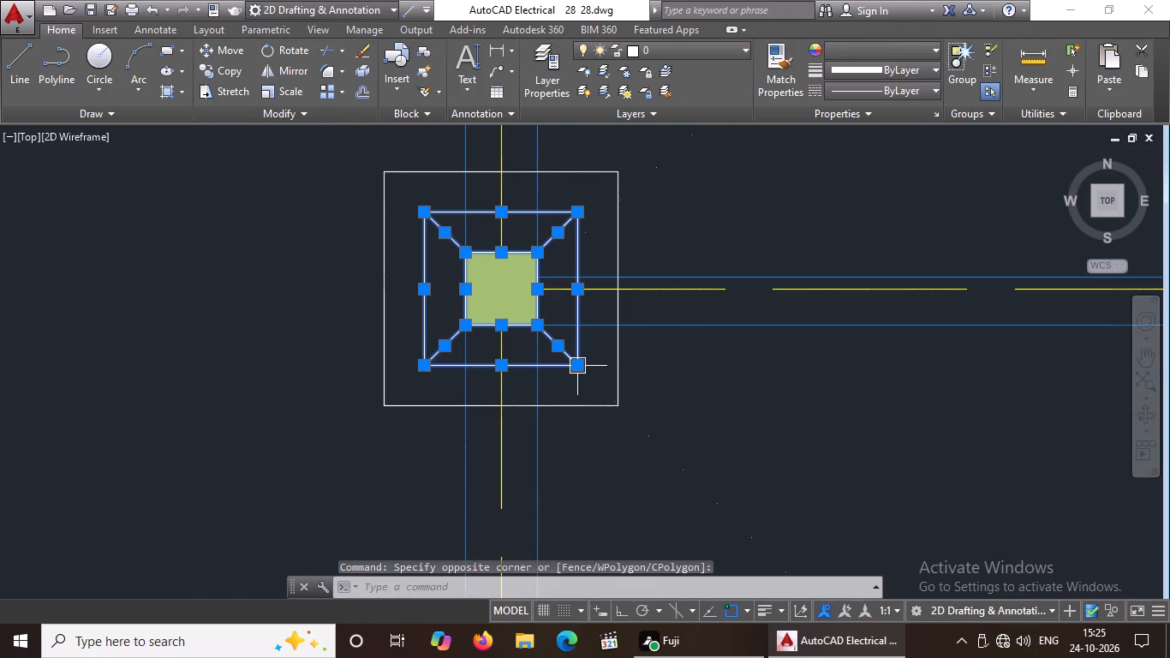
{"action": "left_click", "coordinate": [875, 50]}
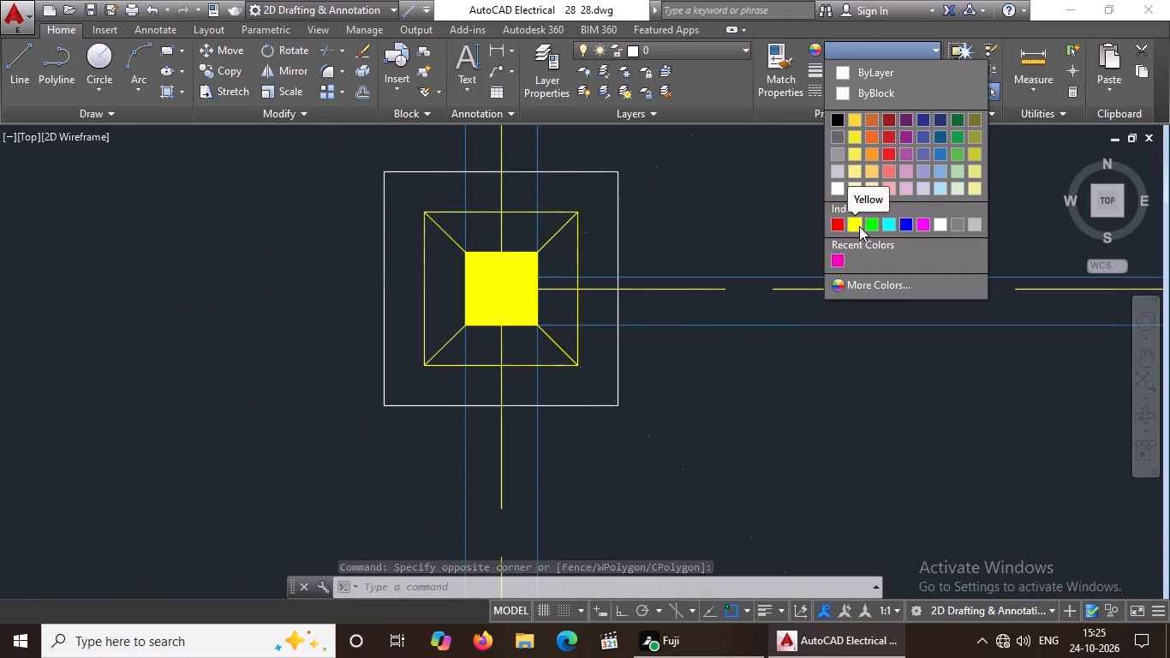
{"action": "left_click", "coordinate": [859, 225]}
Recolour the middle column line's first column north of the southernmost row yellow, including its inner outline and four corner diagonals.
{"action": "scroll", "coordinate": [765, 258], "scroll_direction": "down", "scroll_amount": 8}
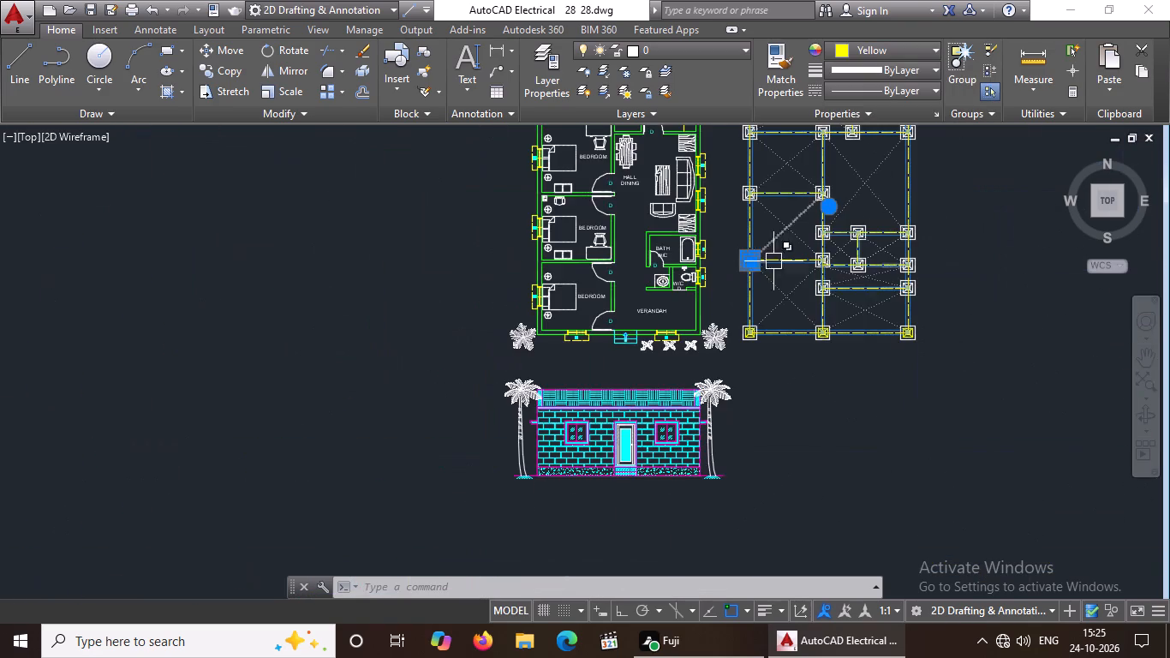
{"action": "scroll", "coordinate": [848, 296], "scroll_direction": "up", "scroll_amount": 3}
{"action": "scroll", "coordinate": [804, 281], "scroll_direction": "down", "scroll_amount": 4}
{"action": "scroll", "coordinate": [865, 296], "scroll_direction": "up", "scroll_amount": 3}
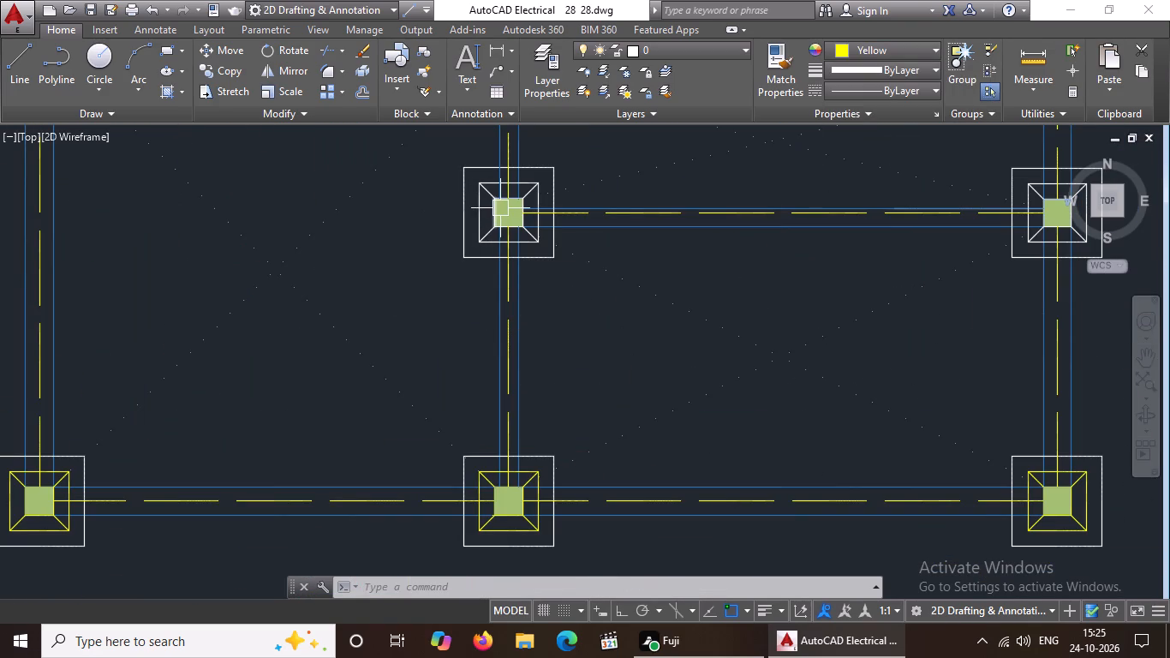
{"action": "scroll", "coordinate": [490, 194], "scroll_direction": "up", "scroll_amount": 3}
{"action": "scroll", "coordinate": [421, 179], "scroll_direction": "down", "scroll_amount": 3}
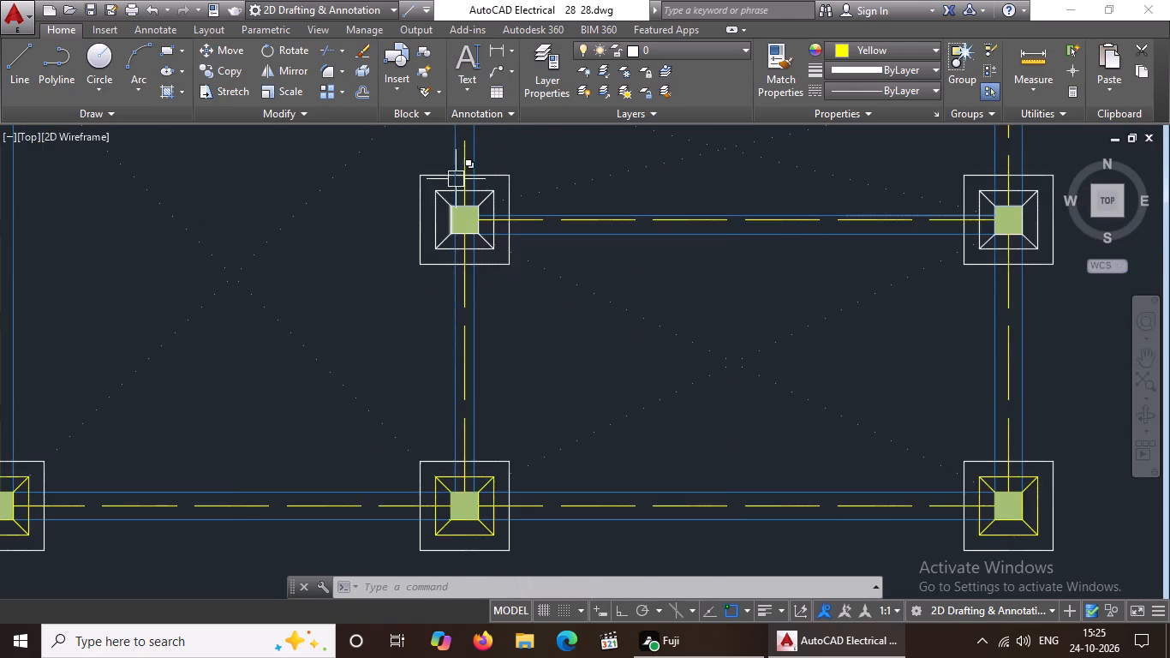
{"action": "scroll", "coordinate": [453, 176], "scroll_direction": "up", "scroll_amount": 4}
{"action": "left_click_drag", "start_coordinate": [284, 227], "coordinate": [299, 239]}
{"action": "scroll", "coordinate": [364, 260], "scroll_direction": "down", "scroll_amount": 4}
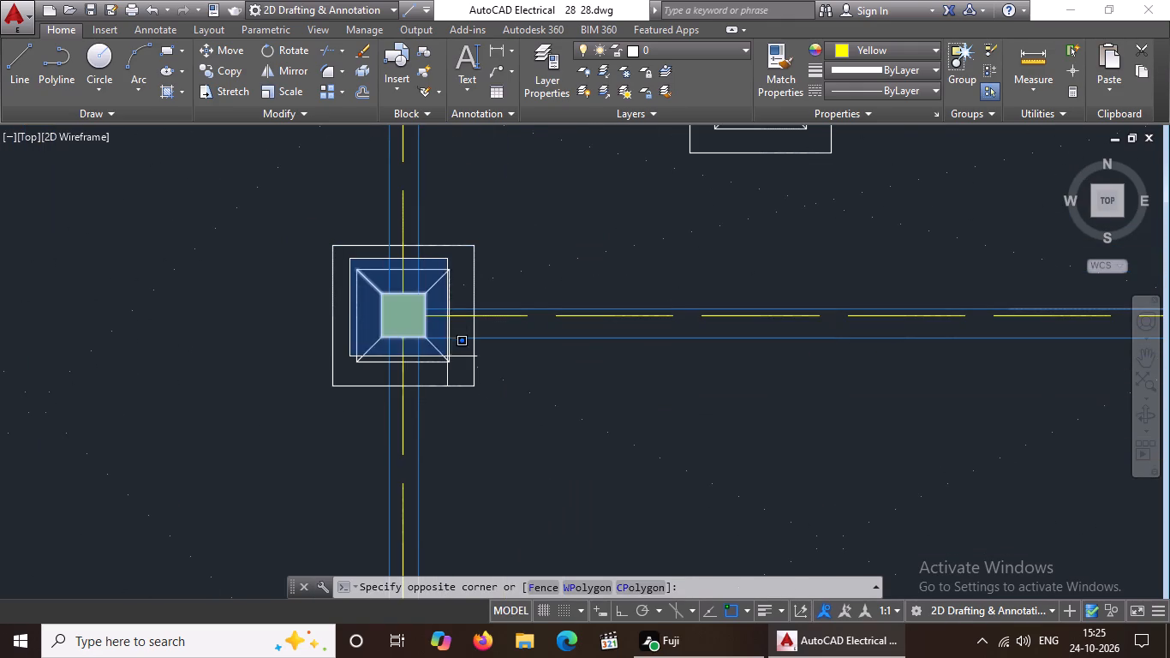
{"action": "left_click_drag", "start_coordinate": [456, 371], "coordinate": [451, 362]}
{"action": "left_click", "coordinate": [886, 45]}
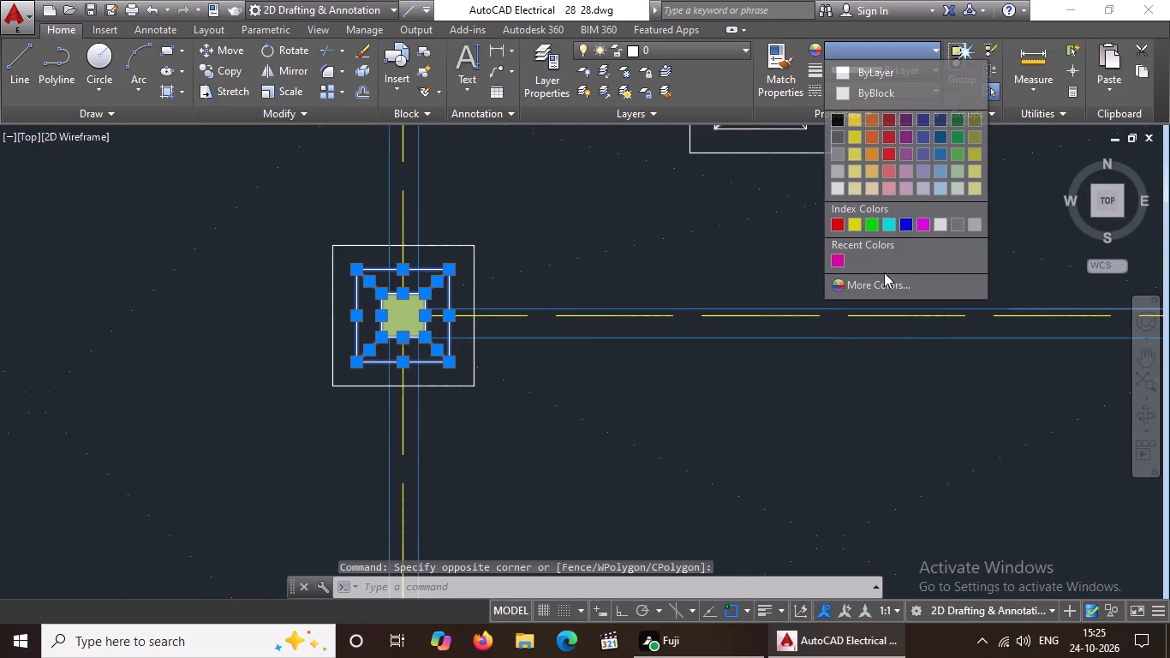
{"action": "left_click", "coordinate": [855, 221]}
Recolour the east edge's first column north of the southeast corner yellow, including its inner outline, corner diagonals and the short beam lines north of it.
{"action": "scroll", "coordinate": [664, 264], "scroll_direction": "down", "scroll_amount": 5}
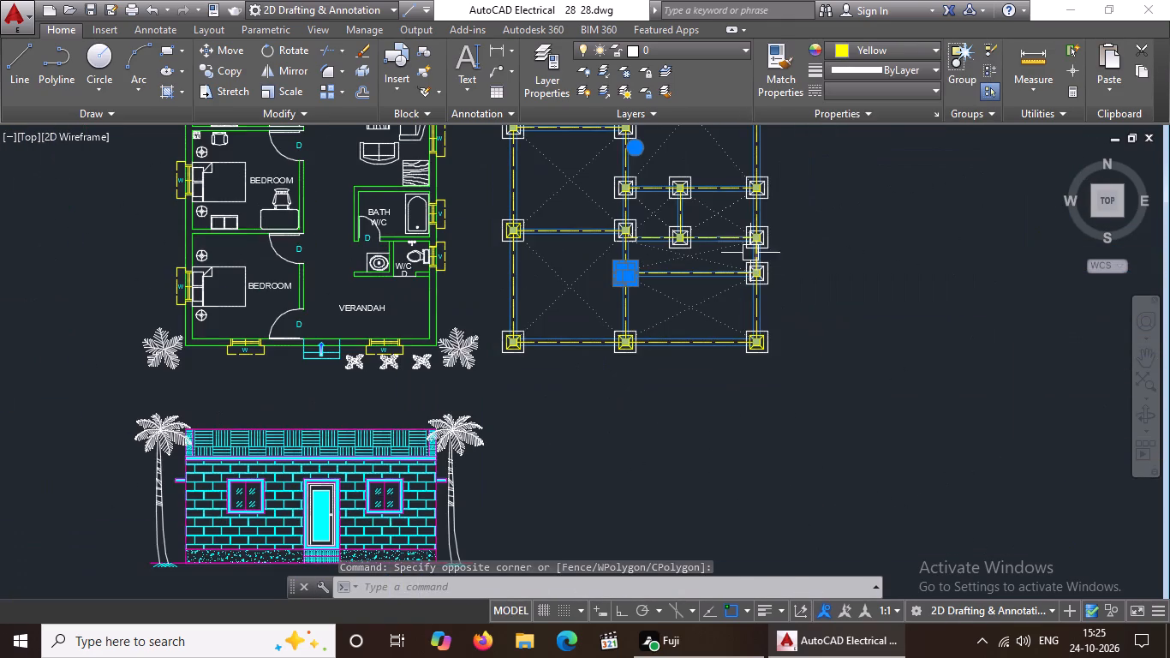
{"action": "scroll", "coordinate": [745, 252], "scroll_direction": "up", "scroll_amount": 5}
{"action": "scroll", "coordinate": [770, 340], "scroll_direction": "up", "scroll_amount": 2}
{"action": "left_click", "coordinate": [748, 326]}
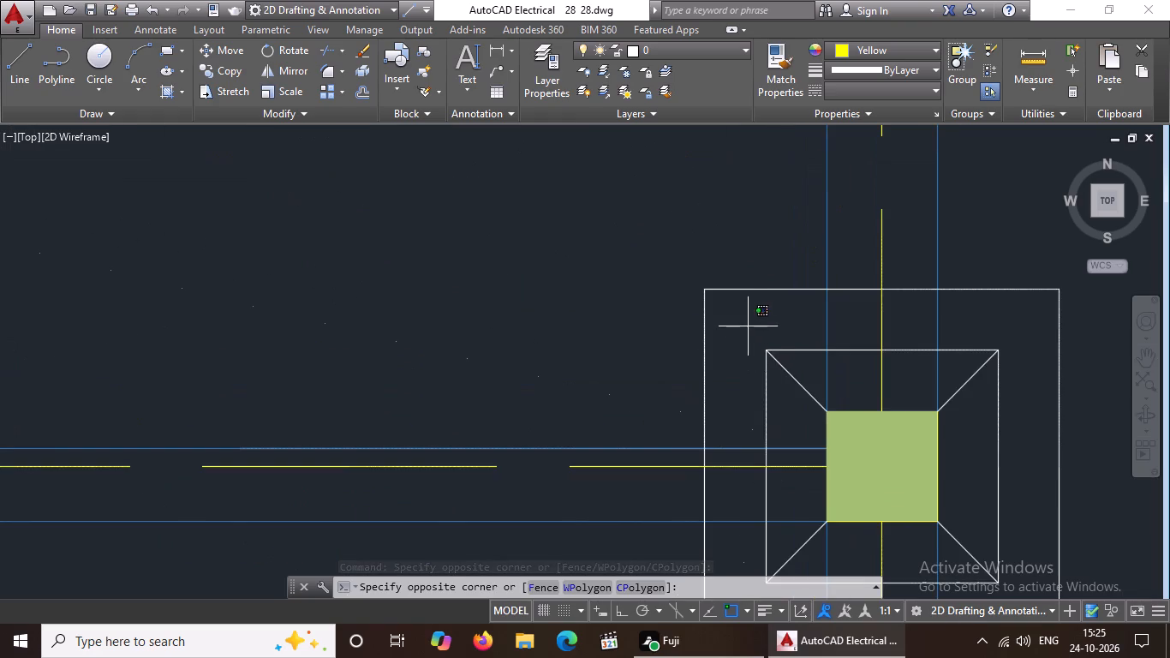
{"action": "scroll", "coordinate": [753, 326], "scroll_direction": "down", "scroll_amount": 5}
{"action": "scroll", "coordinate": [818, 378], "scroll_direction": "up", "scroll_amount": 4}
{"action": "left_click", "coordinate": [677, 360]}
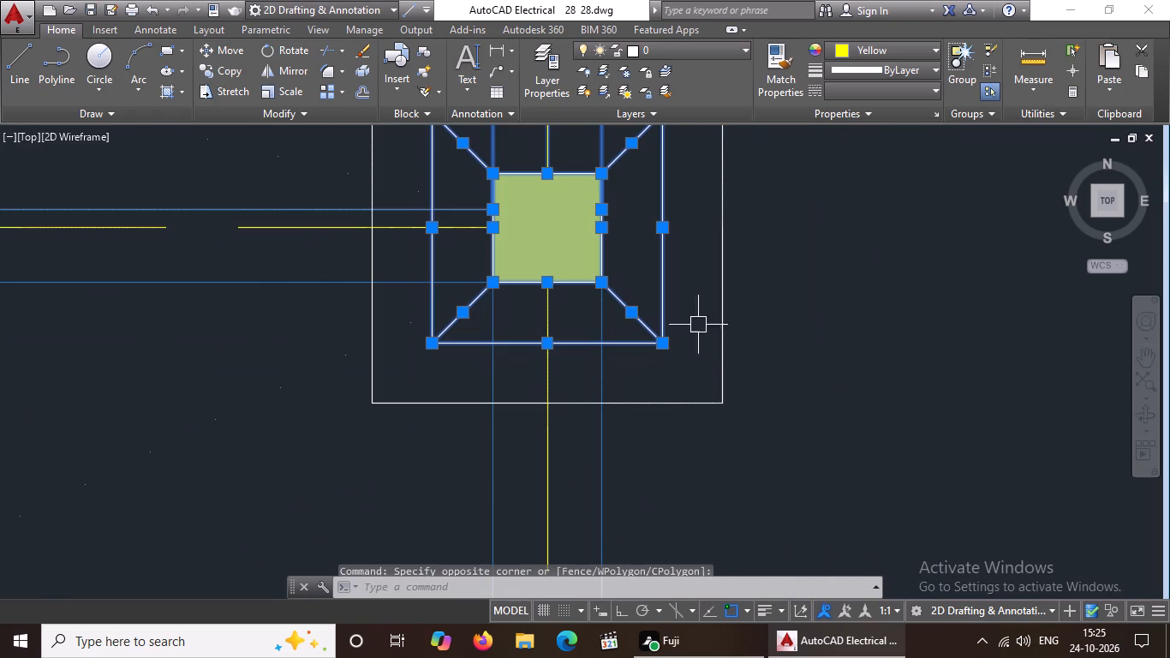
{"action": "left_click", "coordinate": [848, 49]}
{"action": "left_click_drag", "start_coordinate": [853, 224], "coordinate": [853, 225]}
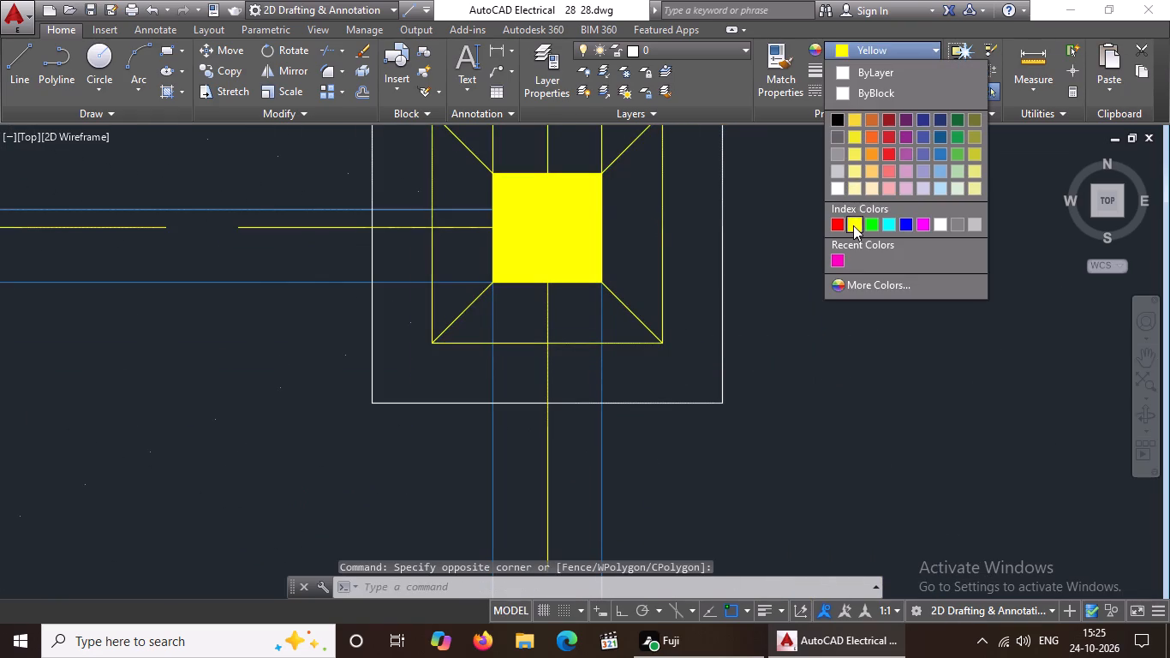
{"action": "left_click_drag", "start_coordinate": [853, 225], "coordinate": [854, 236]}
{"action": "scroll", "coordinate": [726, 280], "scroll_direction": "down", "scroll_amount": 6}
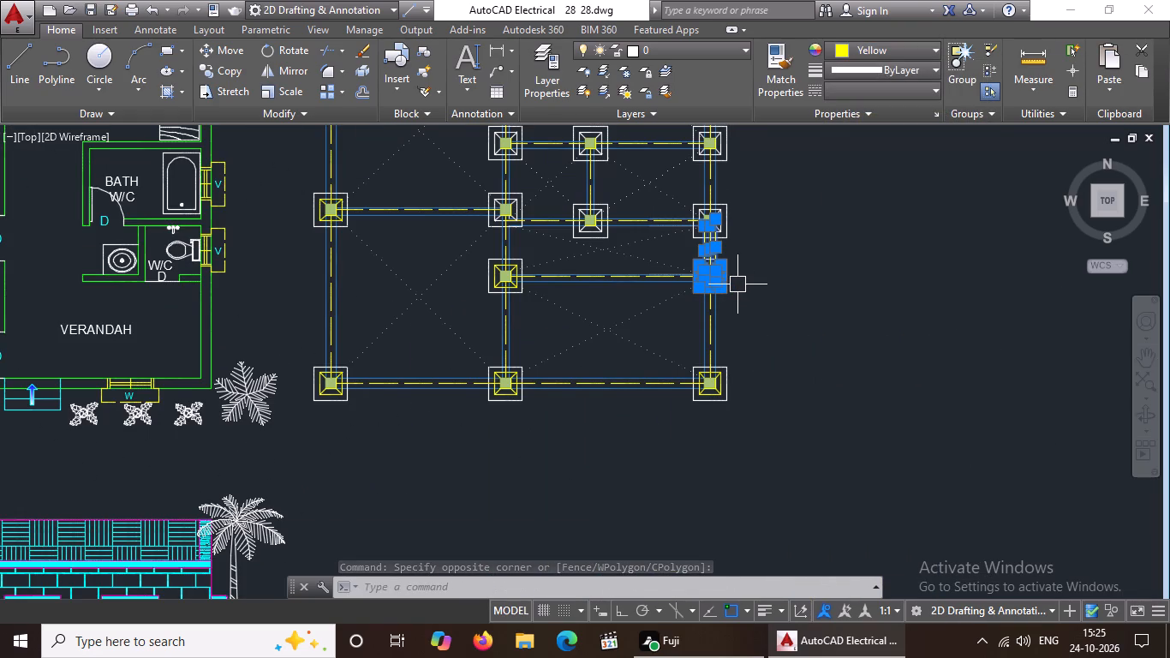
{"action": "scroll", "coordinate": [743, 284], "scroll_direction": "down", "scroll_amount": 5}
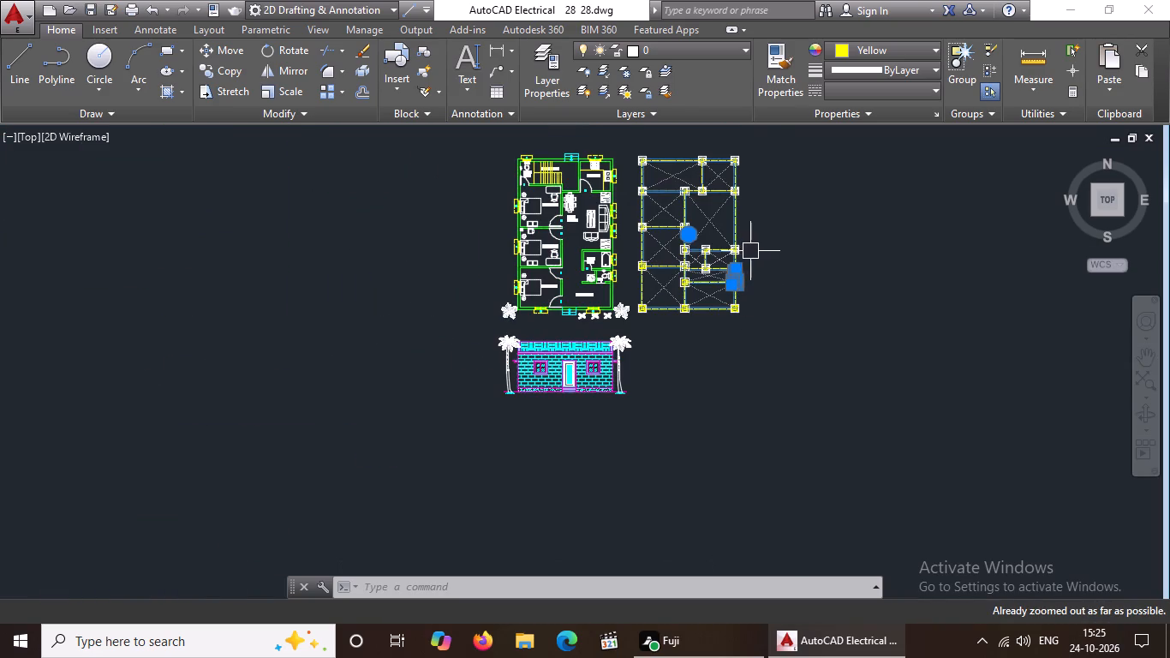
{"action": "scroll", "coordinate": [750, 251], "scroll_direction": "up", "scroll_amount": 2}
{"action": "key", "text": "Escape"}
{"action": "key", "text": "Escape"}
{"action": "key", "text": "Escape"}
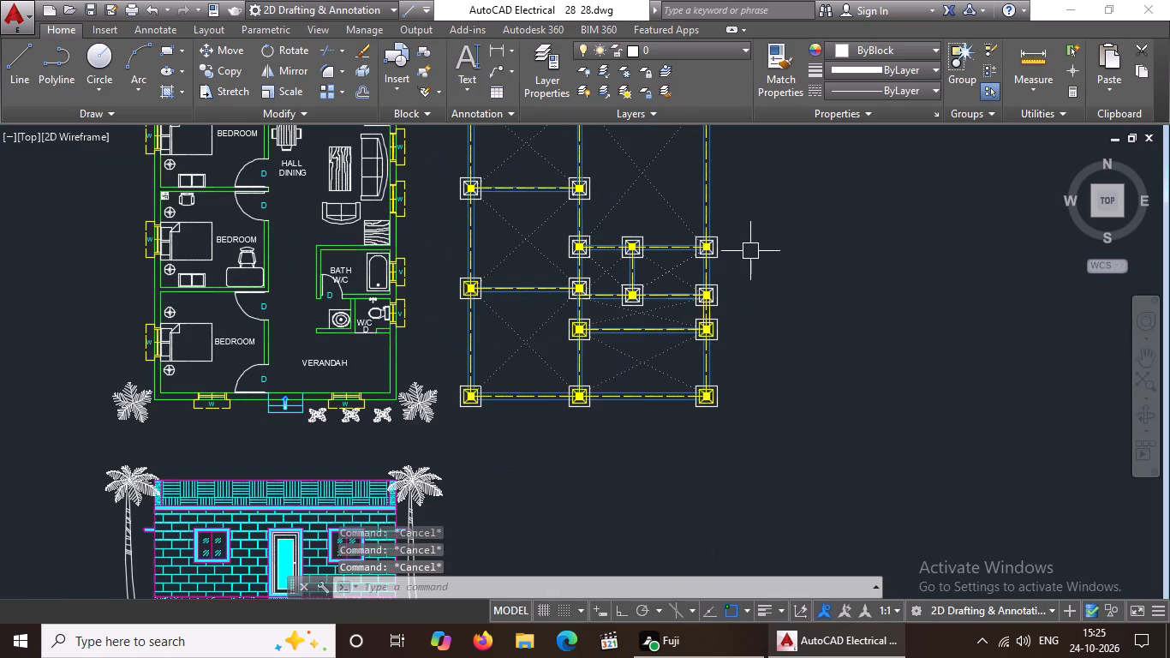
Recolour the middle column line's second column north of the southernmost row yellow, including its inner outline, corner diagonals and short beam stub.
{"action": "scroll", "coordinate": [624, 259], "scroll_direction": "up", "scroll_amount": 2}
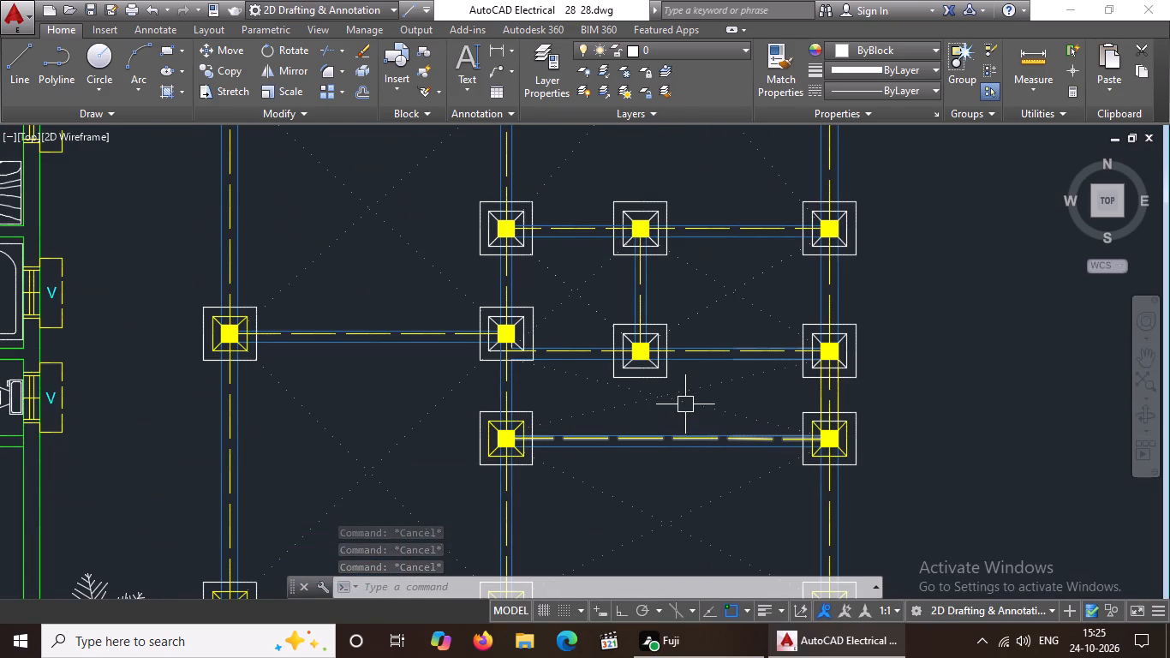
{"action": "scroll", "coordinate": [636, 428], "scroll_direction": "down", "scroll_amount": 3}
{"action": "scroll", "coordinate": [615, 467], "scroll_direction": "up", "scroll_amount": 3}
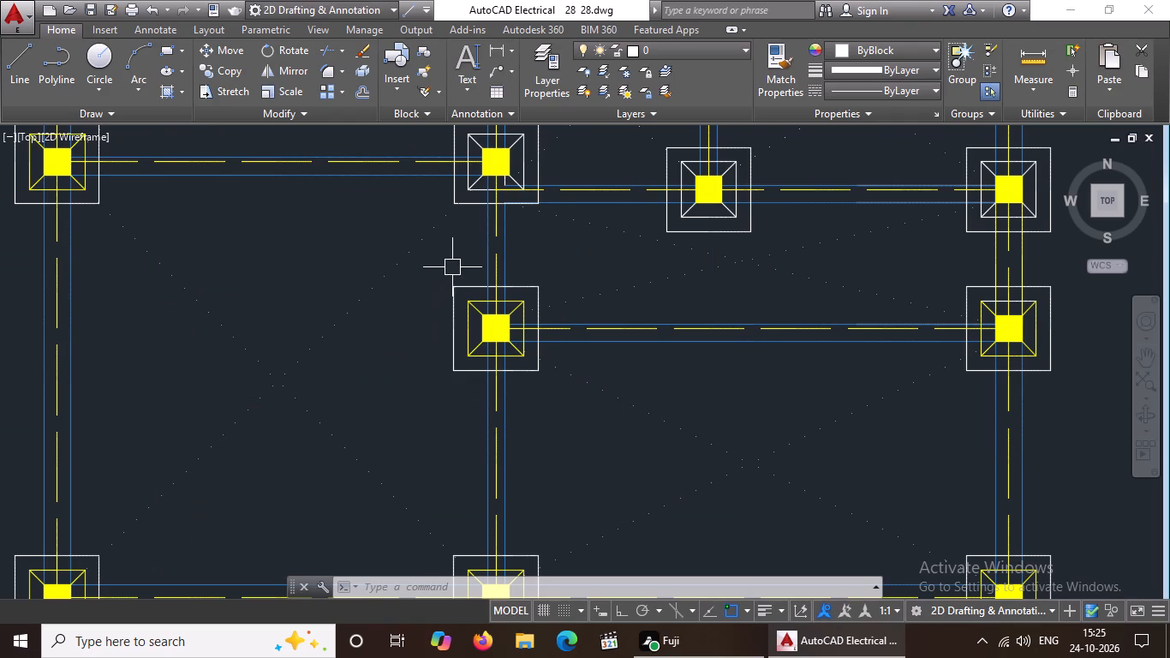
{"action": "middle_click_drag", "start_coordinate": [455, 265], "coordinate": [467, 411]}
{"action": "scroll", "coordinate": [493, 312], "scroll_direction": "up", "scroll_amount": 2}
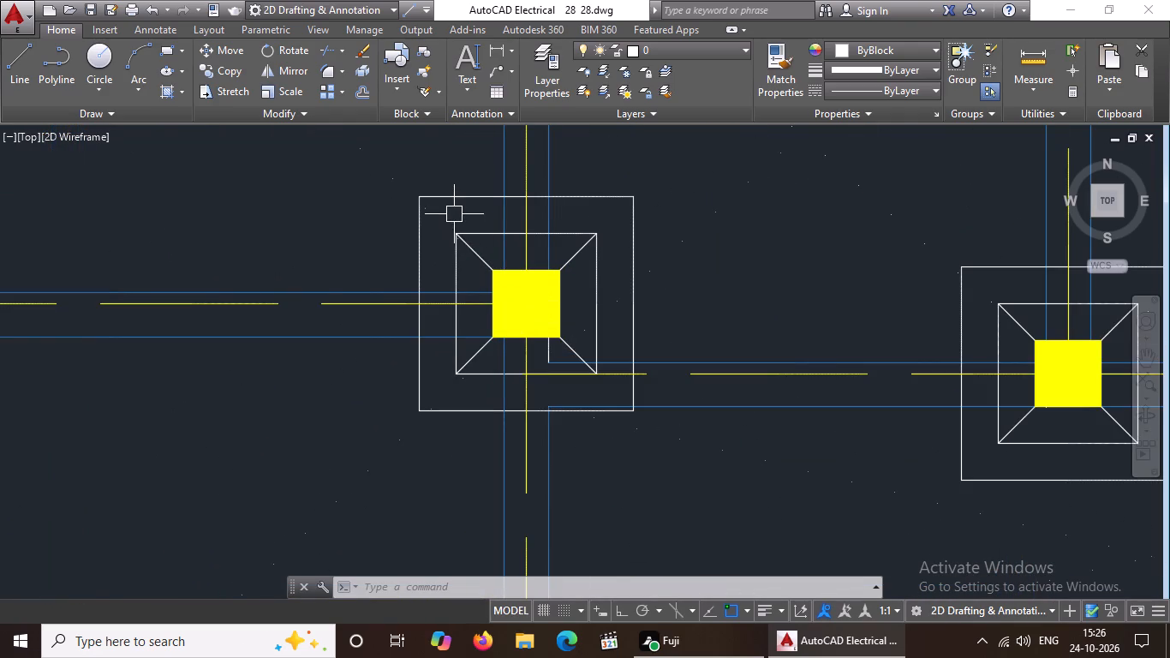
{"action": "left_click", "coordinate": [447, 209]}
{"action": "left_click", "coordinate": [614, 384]}
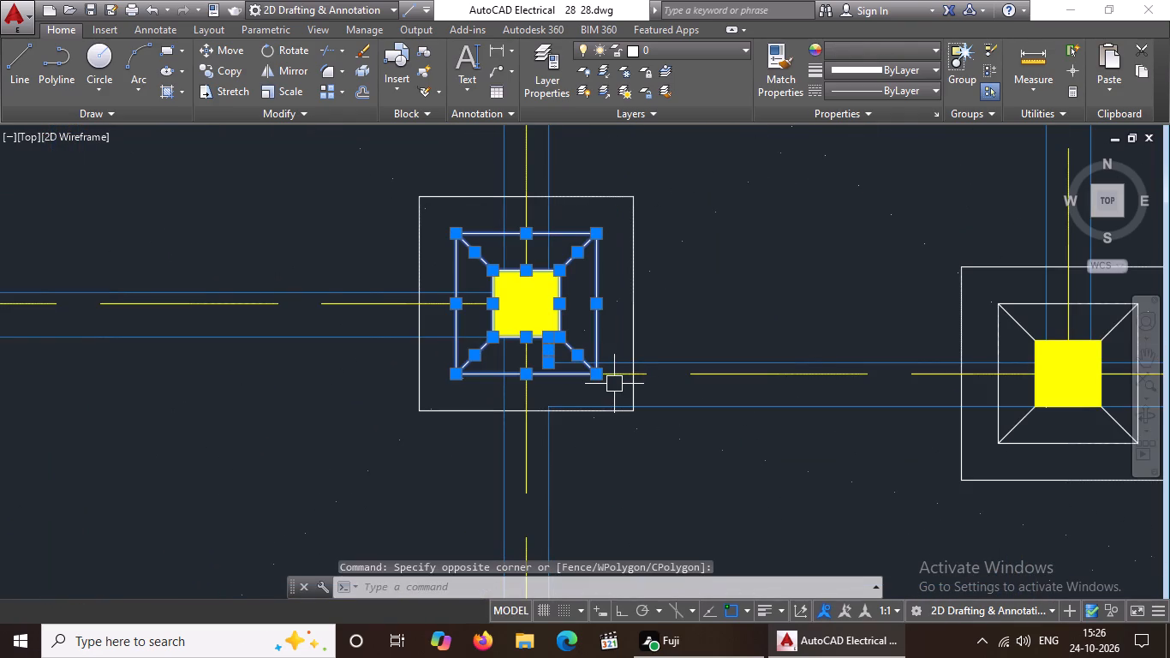
{"action": "left_click", "coordinate": [861, 46]}
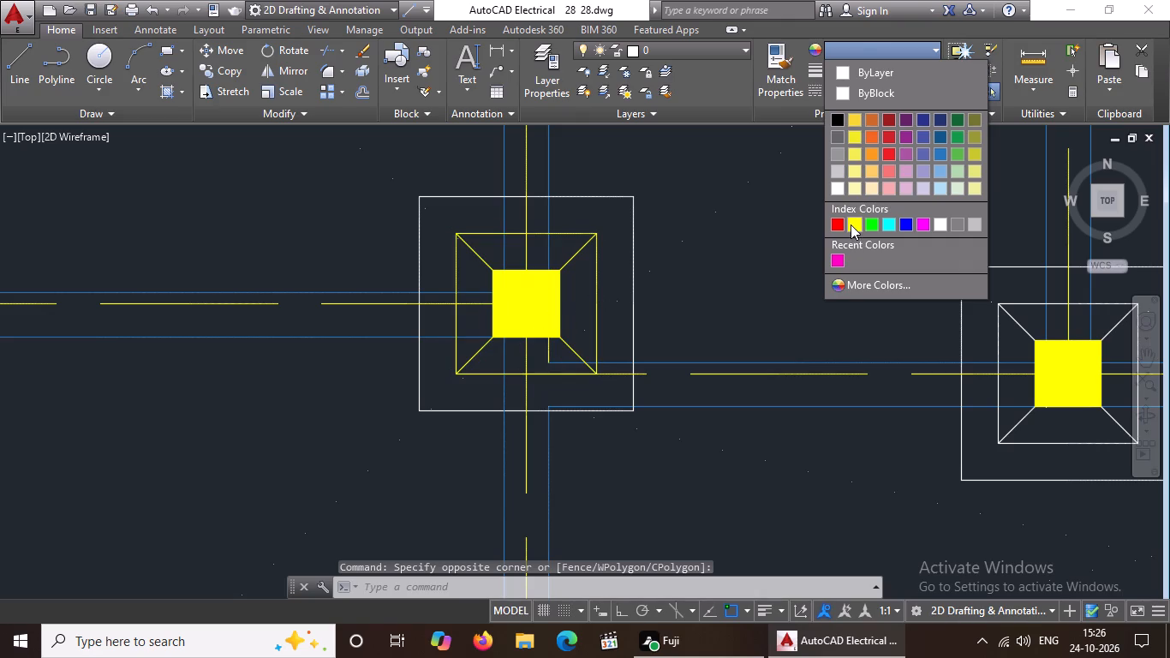
{"action": "left_click", "coordinate": [851, 224]}
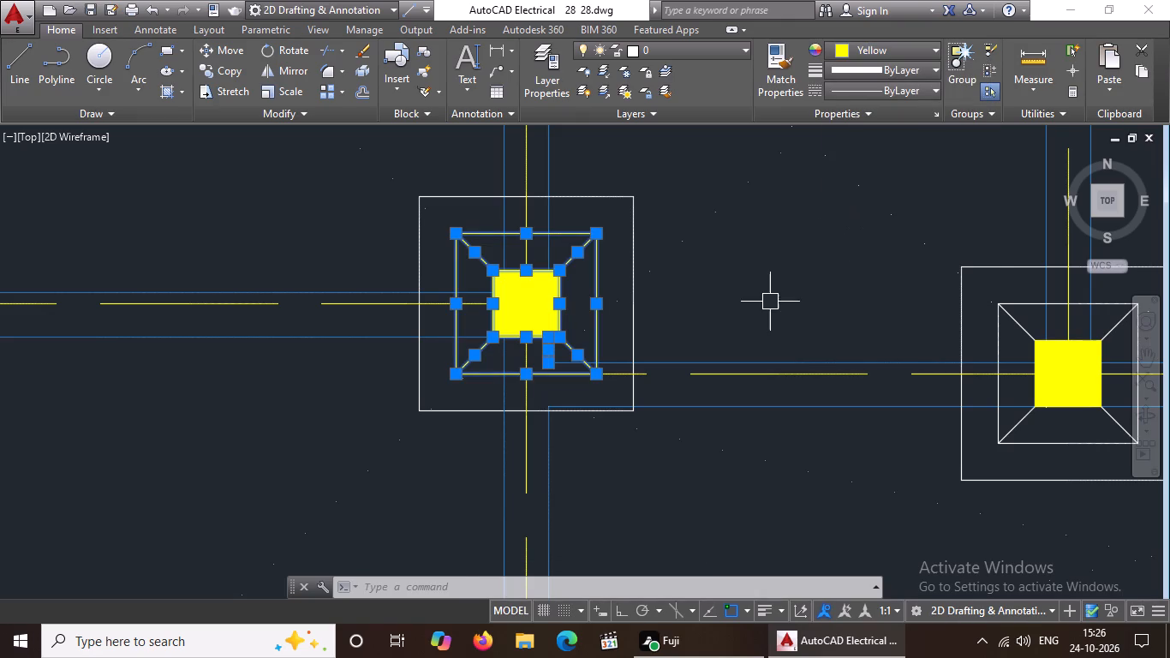
Recolour the southern interior column between the middle line and the east edge yellow, including its inner outline and four corner diagonals.
{"action": "scroll", "coordinate": [768, 303], "scroll_direction": "down", "scroll_amount": 4}
{"action": "scroll", "coordinate": [854, 321], "scroll_direction": "up", "scroll_amount": 3}
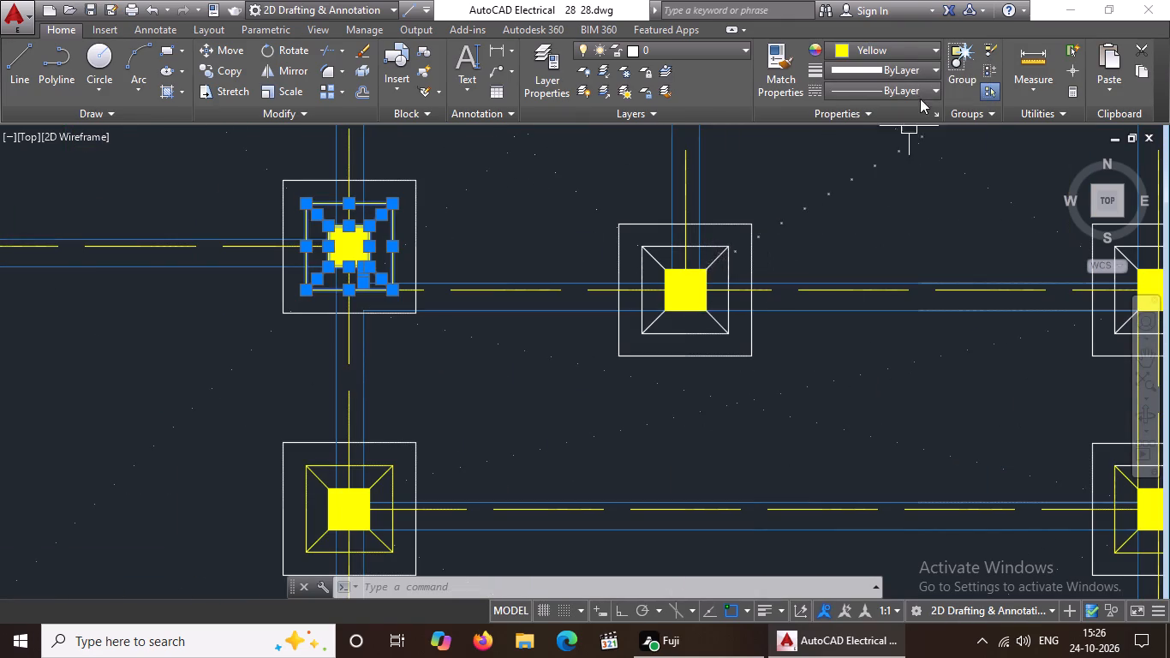
{"action": "scroll", "coordinate": [654, 251], "scroll_direction": "up", "scroll_amount": 3}
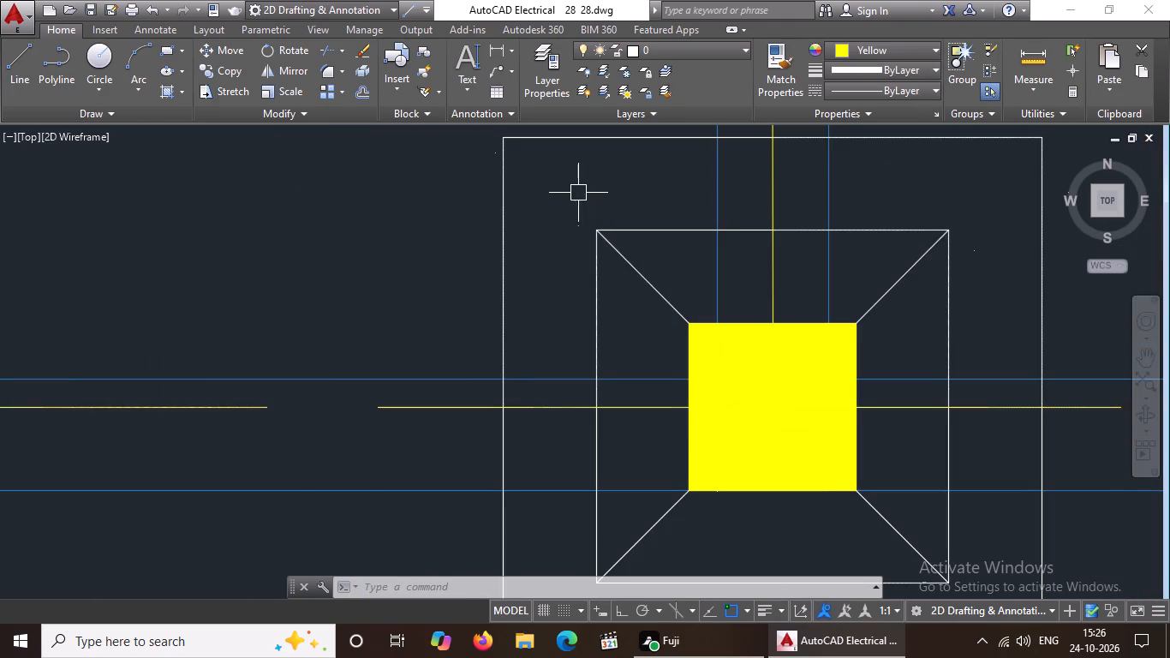
{"action": "left_click", "coordinate": [578, 193]}
{"action": "scroll", "coordinate": [608, 227], "scroll_direction": "down", "scroll_amount": 5}
{"action": "scroll", "coordinate": [684, 317], "scroll_direction": "up", "scroll_amount": 3}
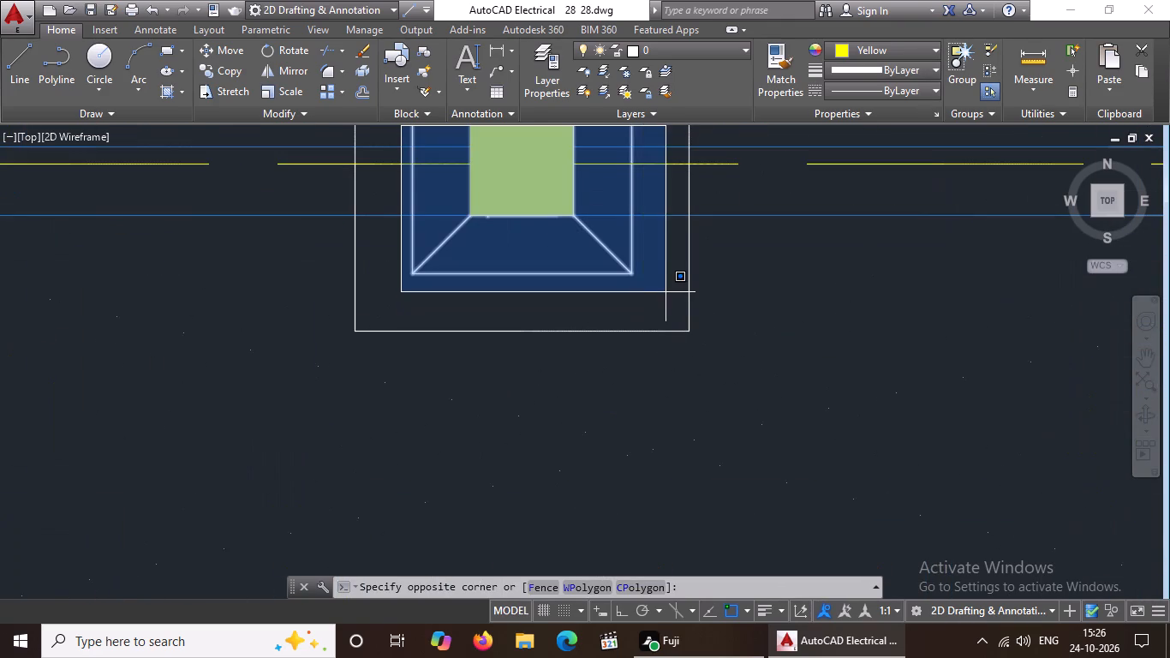
{"action": "left_click", "coordinate": [658, 296]}
{"action": "left_click", "coordinate": [891, 46]}
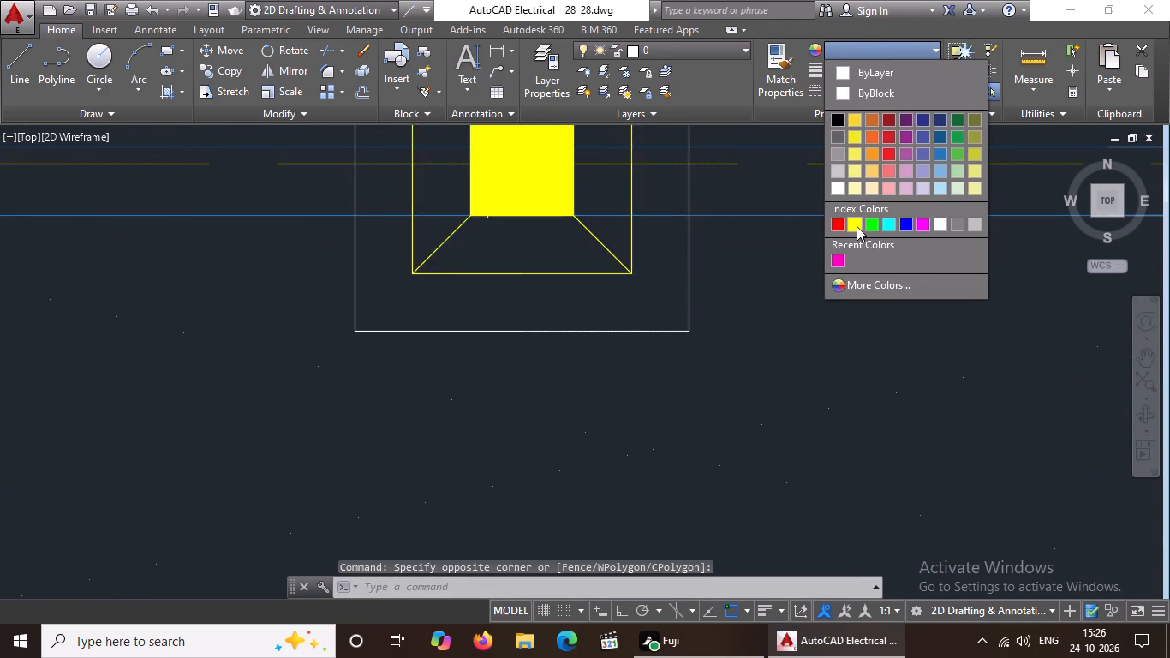
{"action": "left_click", "coordinate": [857, 226]}
Recolour the east edge's second column north of the southeast corner yellow, with its inner outline, corner diagonals, northern beam lines and dotted bay diagonal.
{"action": "scroll", "coordinate": [751, 287], "scroll_direction": "down", "scroll_amount": 6}
{"action": "scroll", "coordinate": [913, 236], "scroll_direction": "up", "scroll_amount": 4}
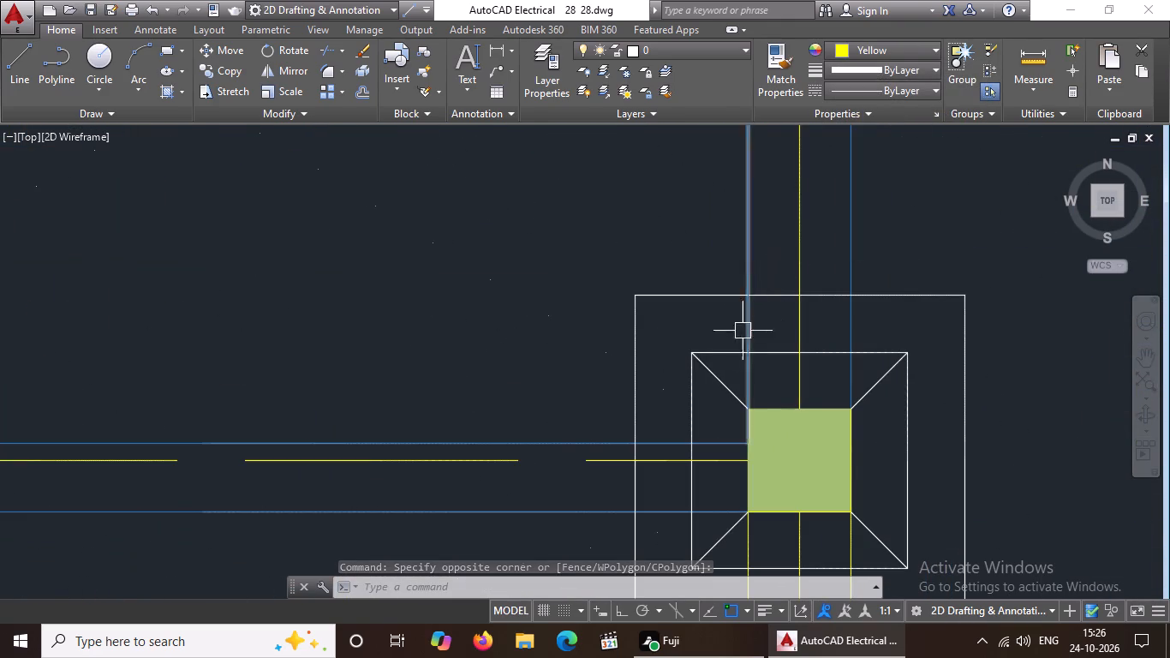
{"action": "left_click", "coordinate": [678, 335]}
{"action": "scroll", "coordinate": [695, 336], "scroll_direction": "down", "scroll_amount": 4}
{"action": "scroll", "coordinate": [713, 377], "scroll_direction": "up", "scroll_amount": 5}
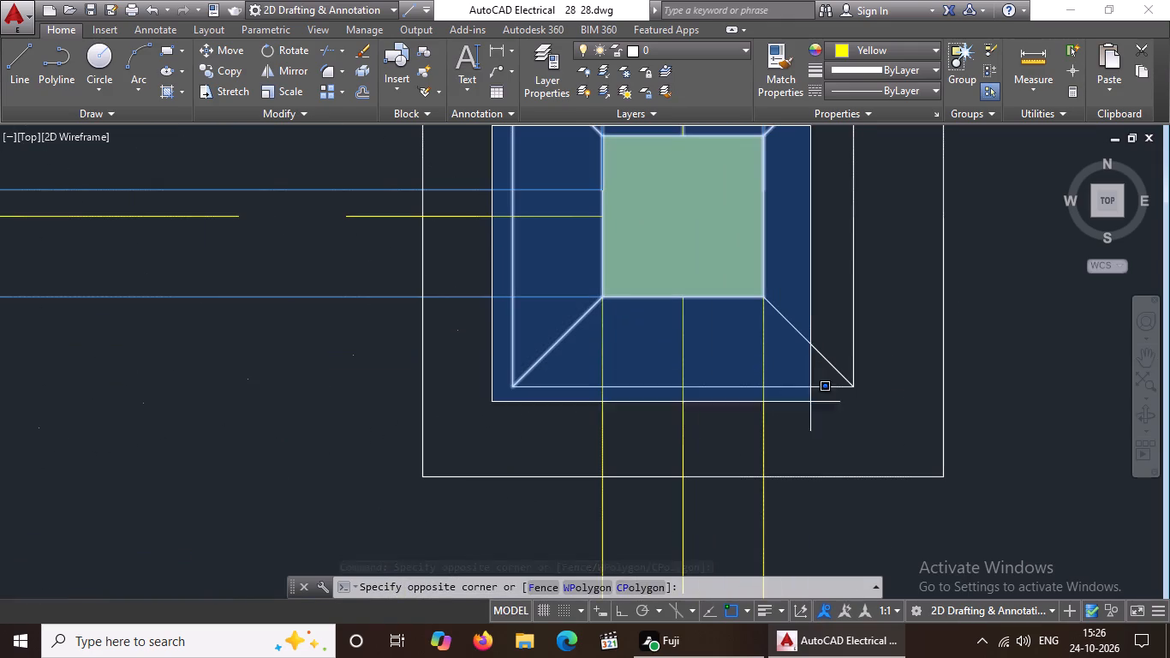
{"action": "left_click", "coordinate": [863, 404]}
{"action": "left_click", "coordinate": [865, 51]}
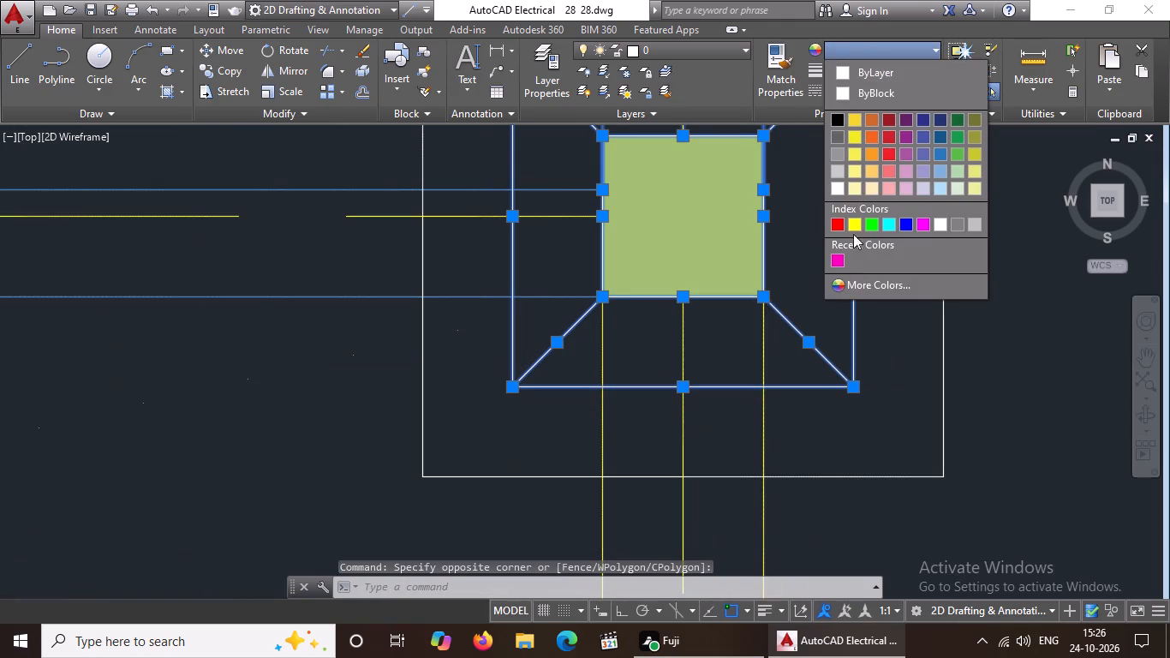
{"action": "left_click", "coordinate": [852, 223]}
{"action": "scroll", "coordinate": [777, 363], "scroll_direction": "down", "scroll_amount": 5}
{"action": "scroll", "coordinate": [749, 278], "scroll_direction": "down", "scroll_amount": 2}
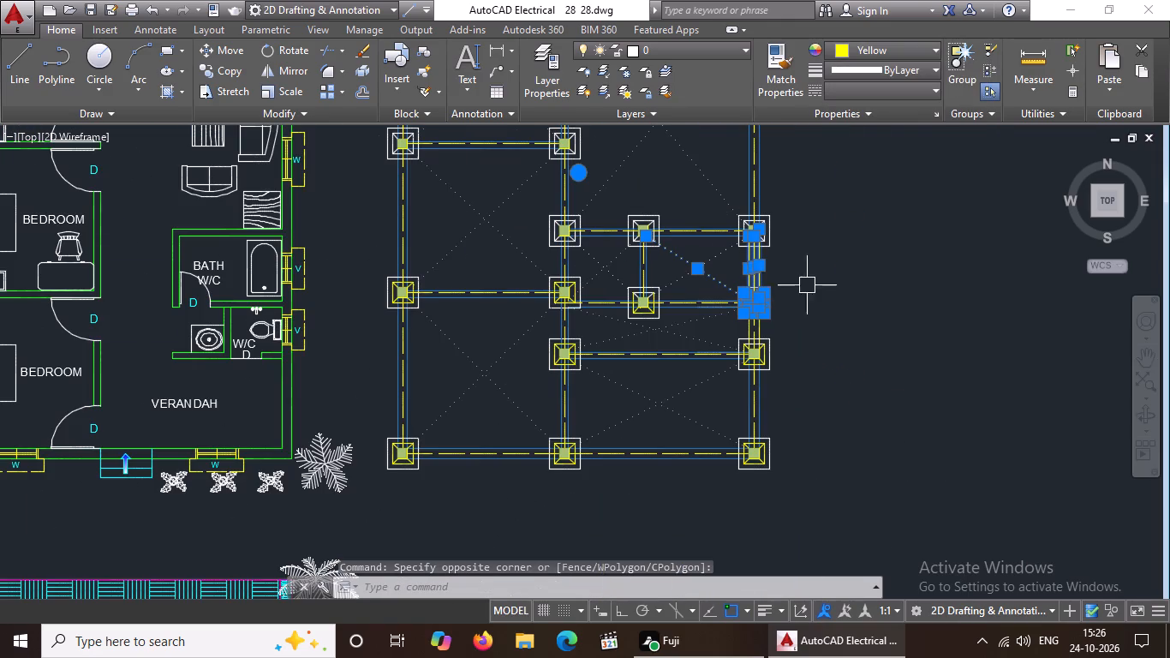
{"action": "key", "text": "Escape"}
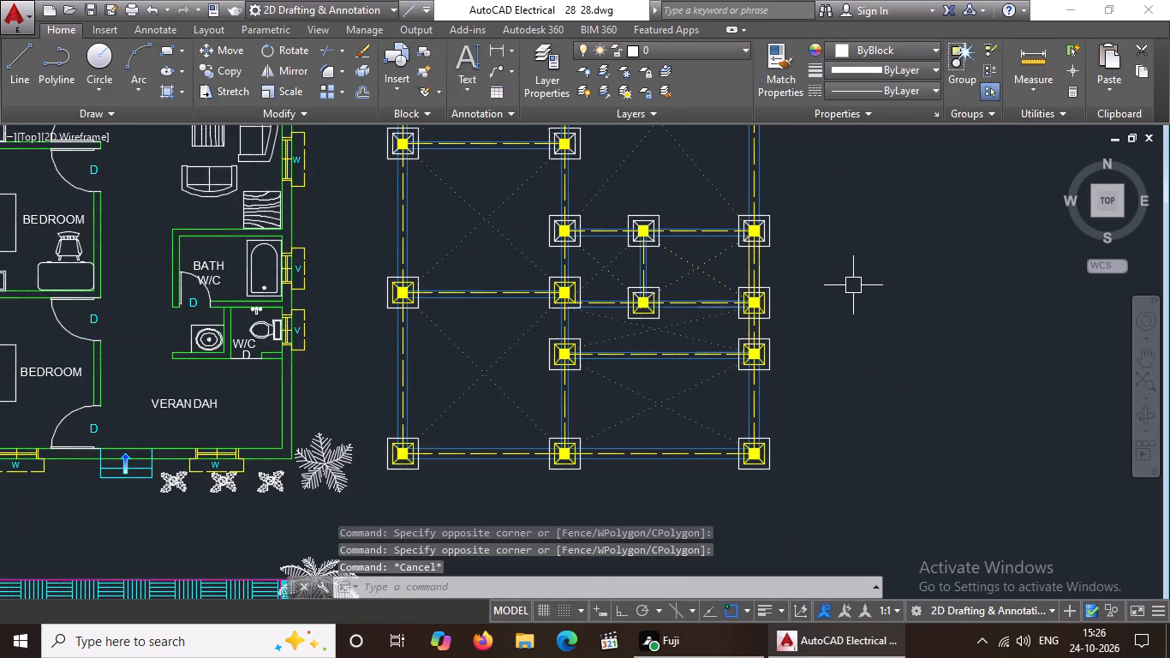
Recolour the northwest corner column yellow, including its inner outline and four corner diagonals.
{"action": "scroll", "coordinate": [669, 295], "scroll_direction": "up", "scroll_amount": 2}
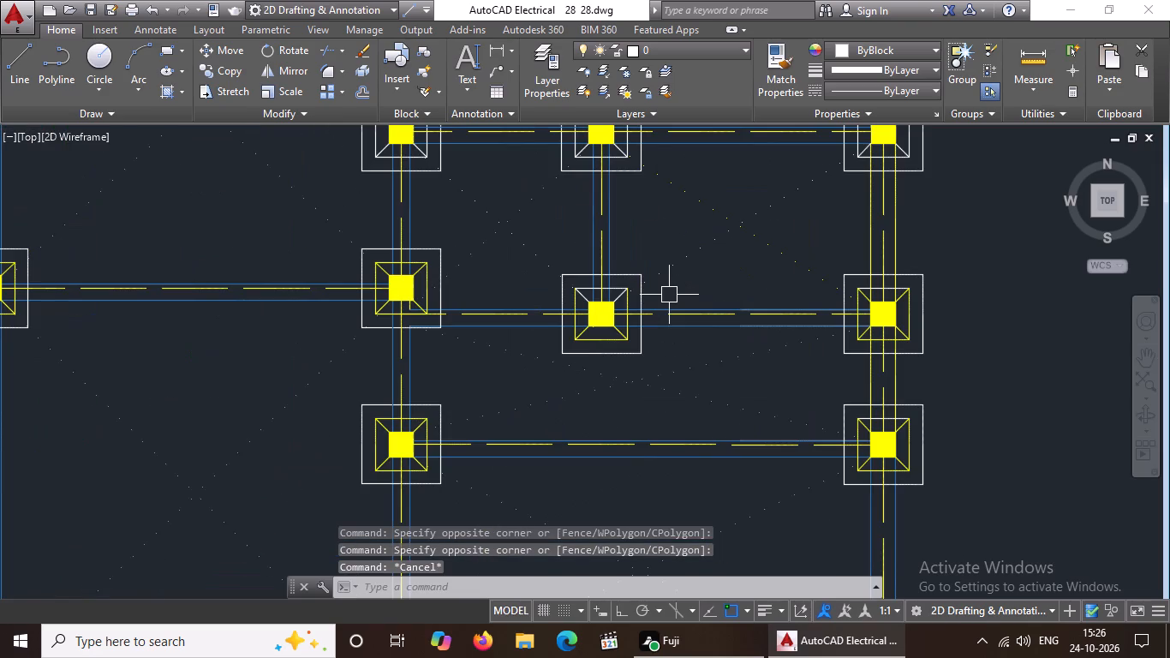
{"action": "scroll", "coordinate": [669, 295], "scroll_direction": "down", "scroll_amount": 3}
{"action": "middle_click_drag", "start_coordinate": [630, 231], "coordinate": [630, 356]}
{"action": "scroll", "coordinate": [626, 319], "scroll_direction": "up", "scroll_amount": 2}
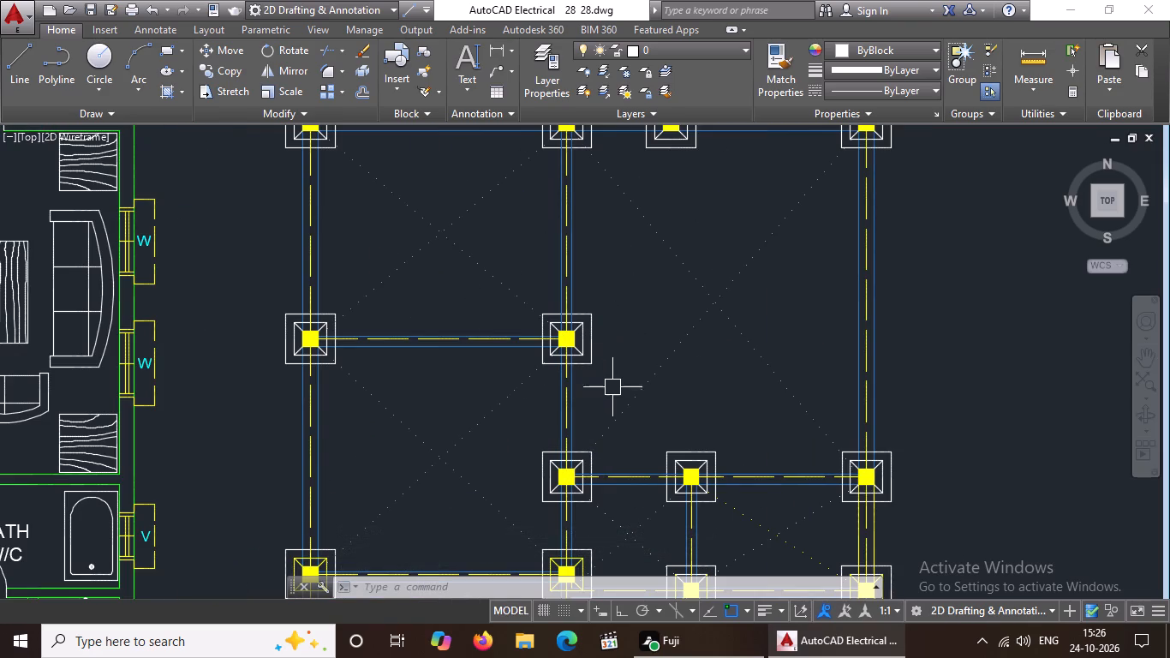
{"action": "scroll", "coordinate": [626, 349], "scroll_direction": "down", "scroll_amount": 3}
{"action": "scroll", "coordinate": [510, 224], "scroll_direction": "up", "scroll_amount": 2}
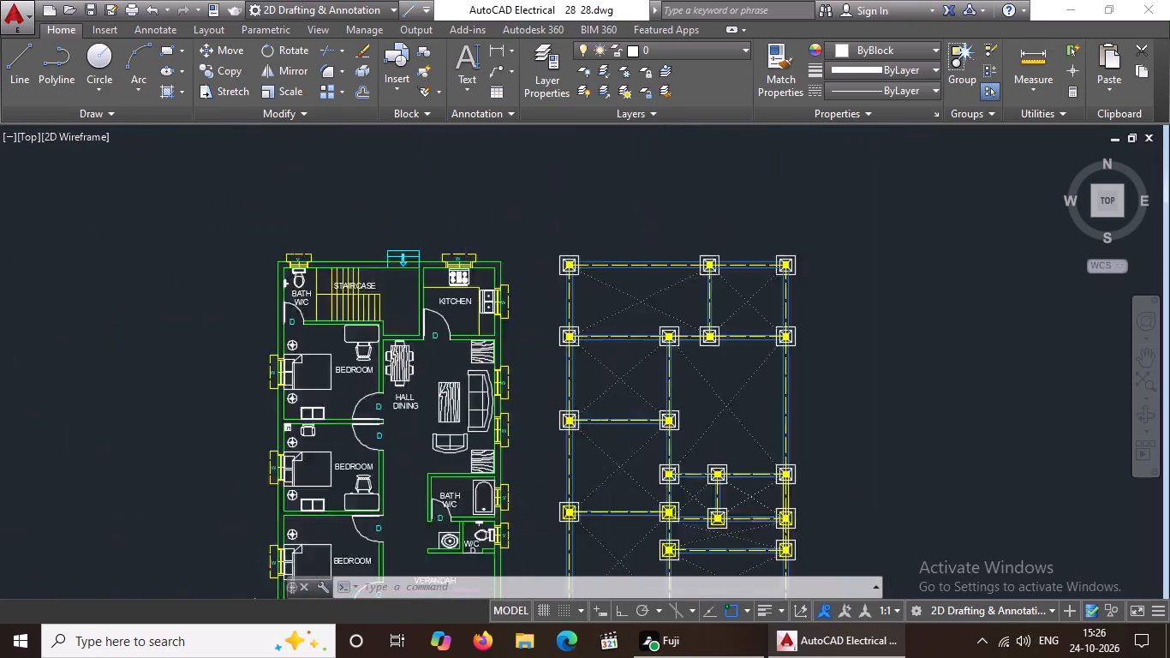
{"action": "scroll", "coordinate": [510, 223], "scroll_direction": "up", "scroll_amount": 2}
{"action": "scroll", "coordinate": [797, 386], "scroll_direction": "up", "scroll_amount": 3}
{"action": "left_click", "coordinate": [396, 312]}
{"action": "scroll", "coordinate": [426, 327], "scroll_direction": "down", "scroll_amount": 3}
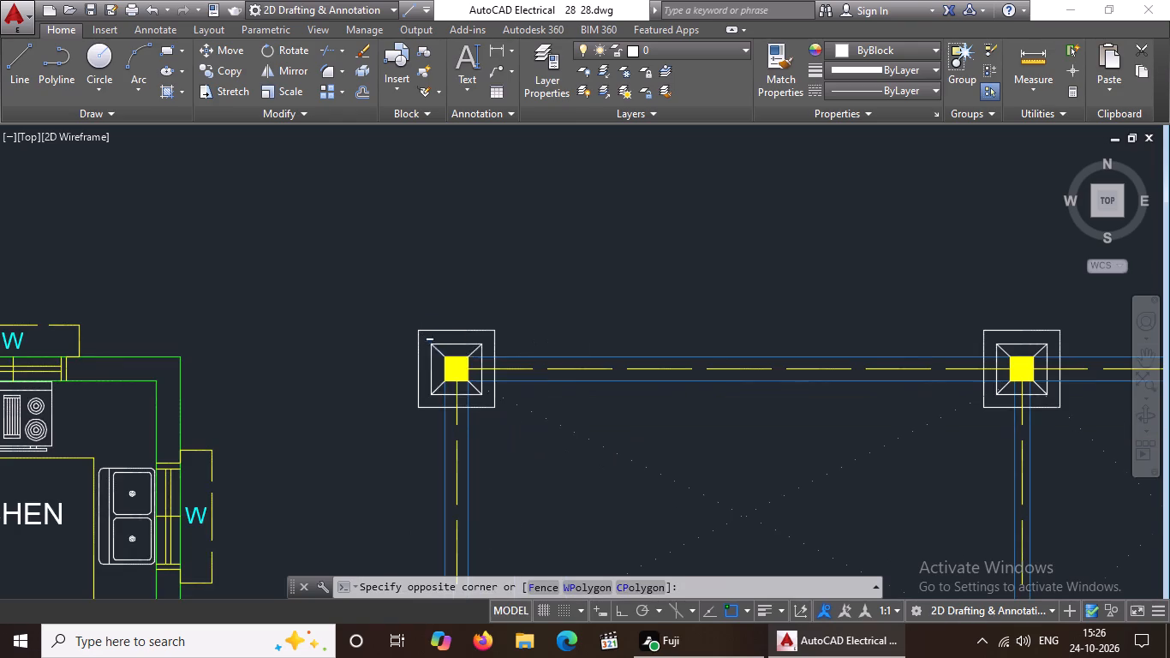
{"action": "scroll", "coordinate": [478, 397], "scroll_direction": "up", "scroll_amount": 3}
{"action": "left_click", "coordinate": [488, 415]}
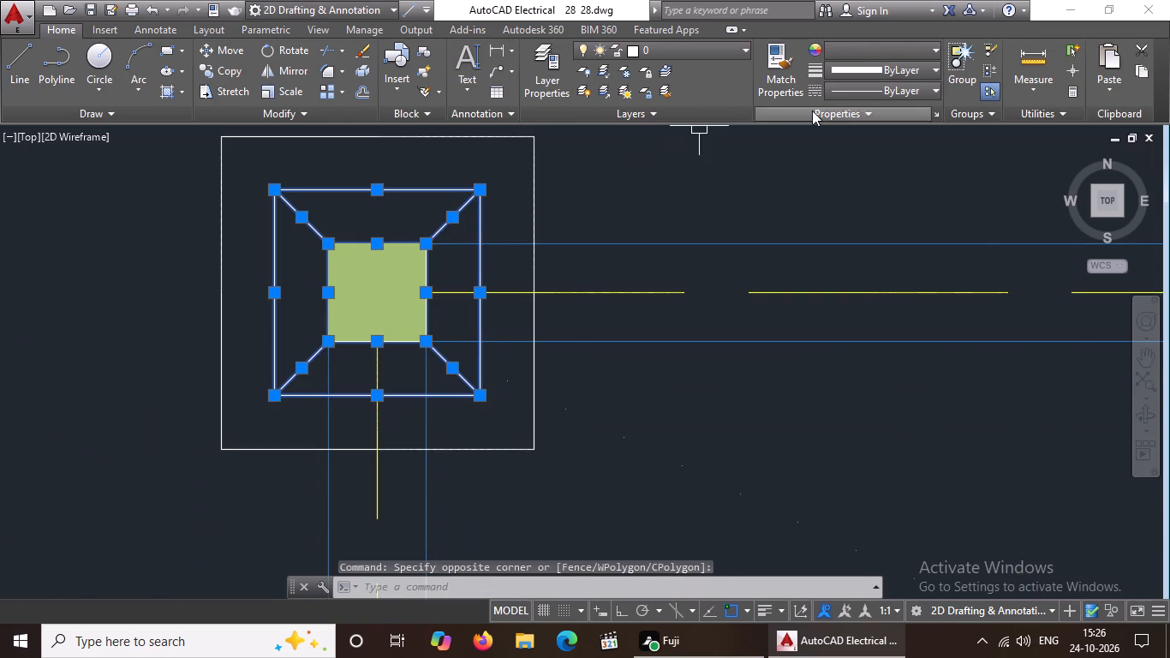
{"action": "left_click", "coordinate": [863, 45]}
{"action": "left_click", "coordinate": [852, 228]}
{"action": "scroll", "coordinate": [581, 296], "scroll_direction": "down", "scroll_amount": 4}
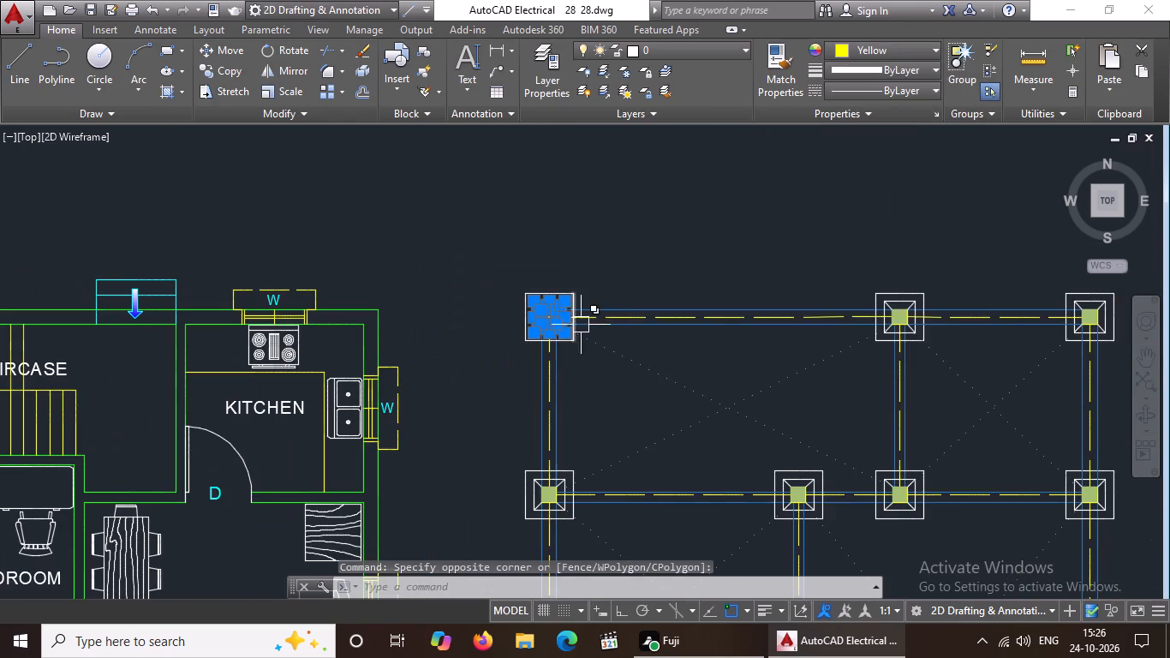
{"action": "scroll", "coordinate": [1048, 367], "scroll_direction": "up", "scroll_amount": 4}
{"action": "scroll", "coordinate": [591, 272], "scroll_direction": "down", "scroll_amount": 6}
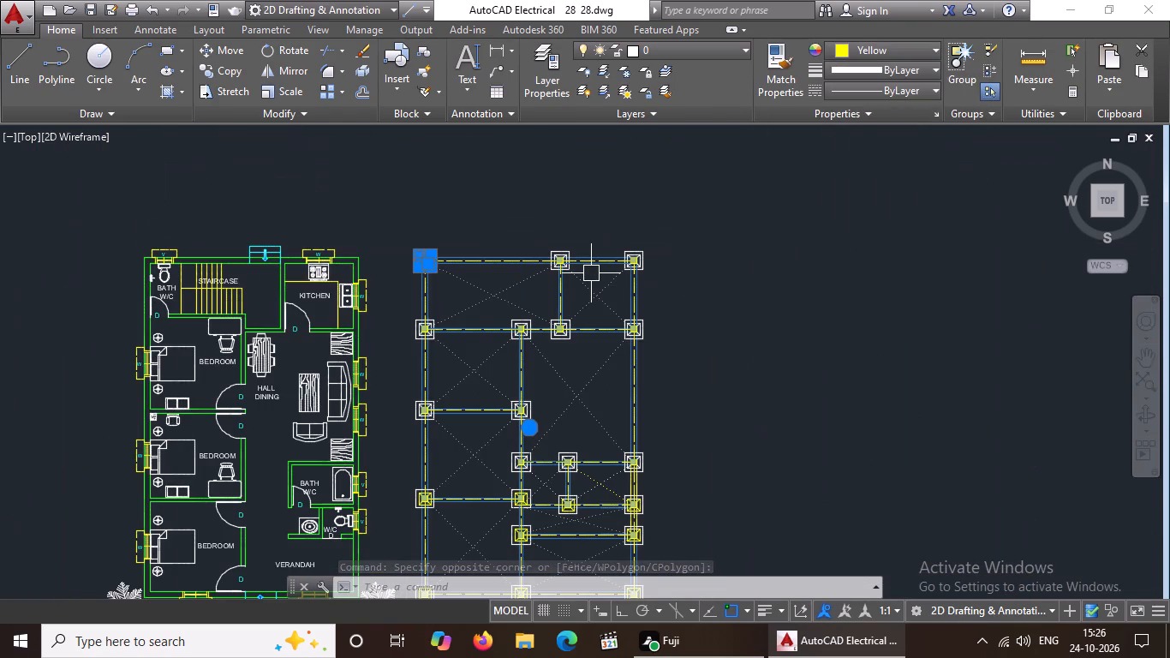
{"action": "key", "text": "Escape"}
{"action": "scroll", "coordinate": [578, 267], "scroll_direction": "up", "scroll_amount": 4}
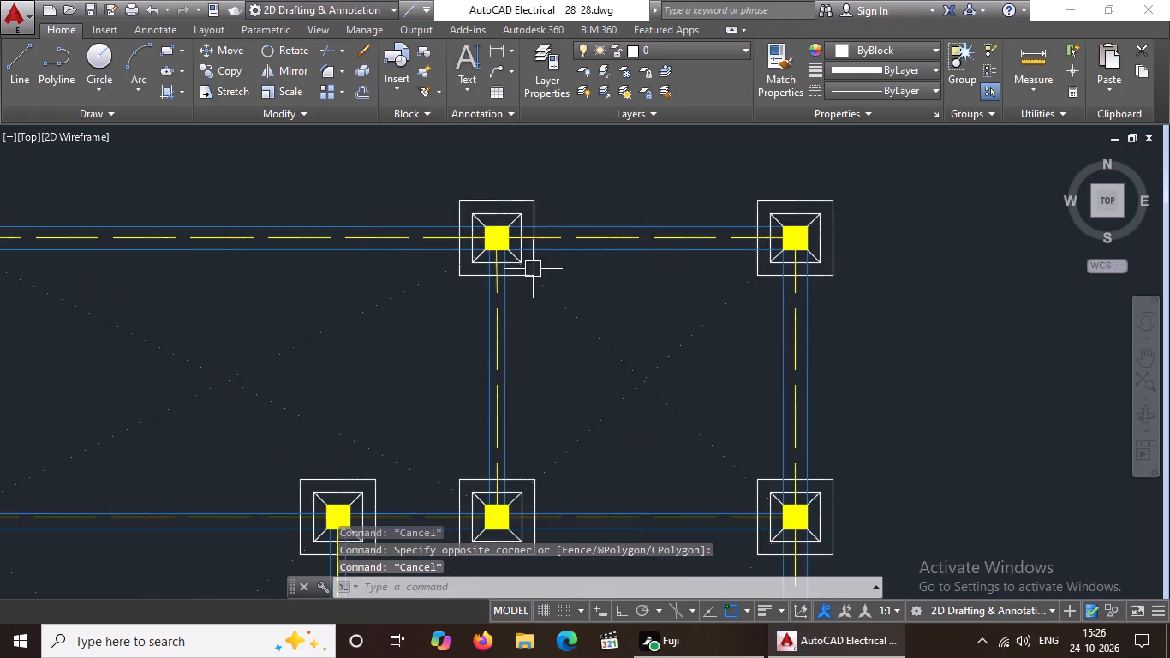
Recolour the northern row's middle column yellow, including its inner outline and four corner diagonals.
{"action": "scroll", "coordinate": [470, 205], "scroll_direction": "up", "scroll_amount": 2}
{"action": "left_click", "coordinate": [459, 216]}
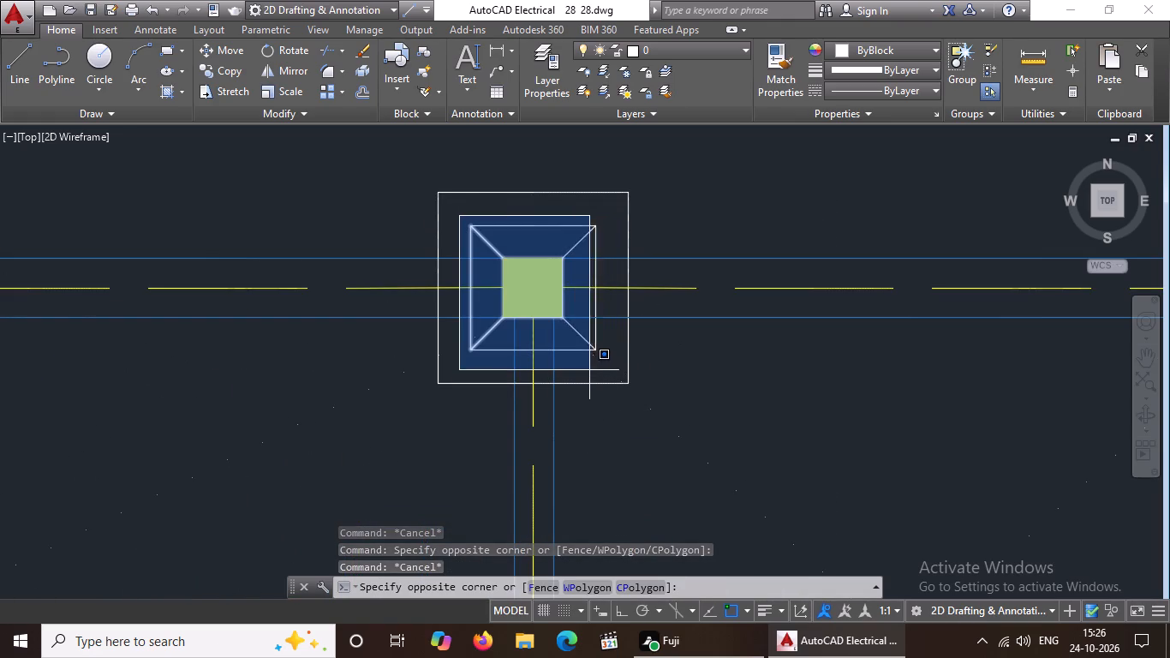
{"action": "left_click", "coordinate": [607, 361]}
{"action": "left_click", "coordinate": [886, 50]}
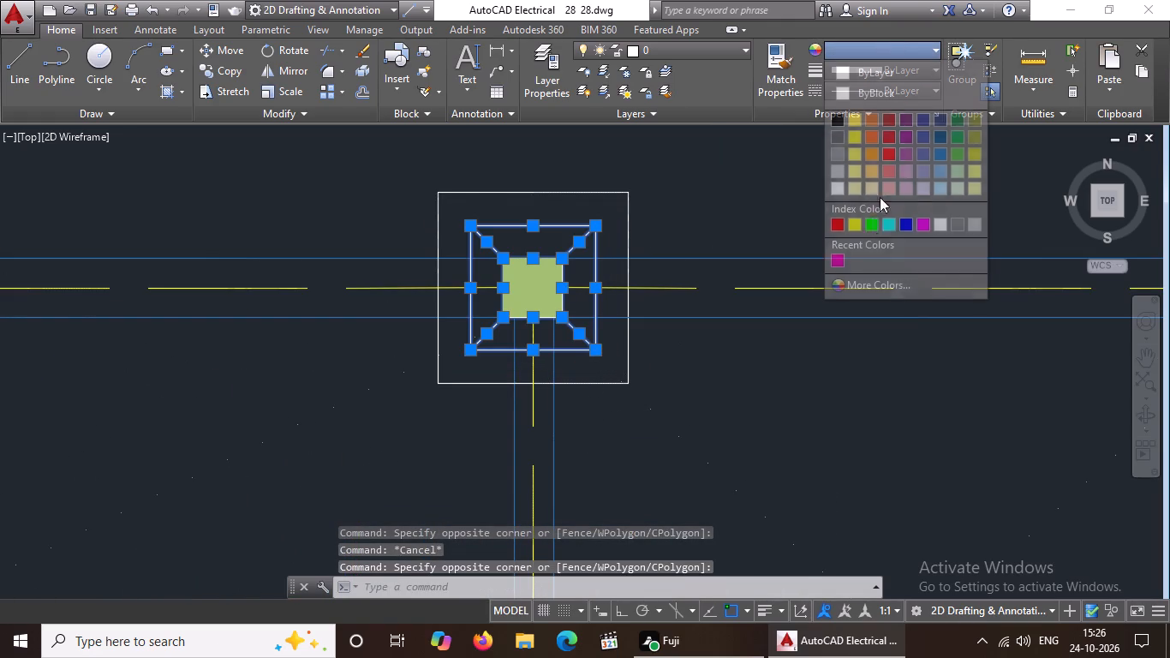
{"action": "left_click", "coordinate": [857, 219]}
{"action": "scroll", "coordinate": [760, 324], "scroll_direction": "down", "scroll_amount": 2}
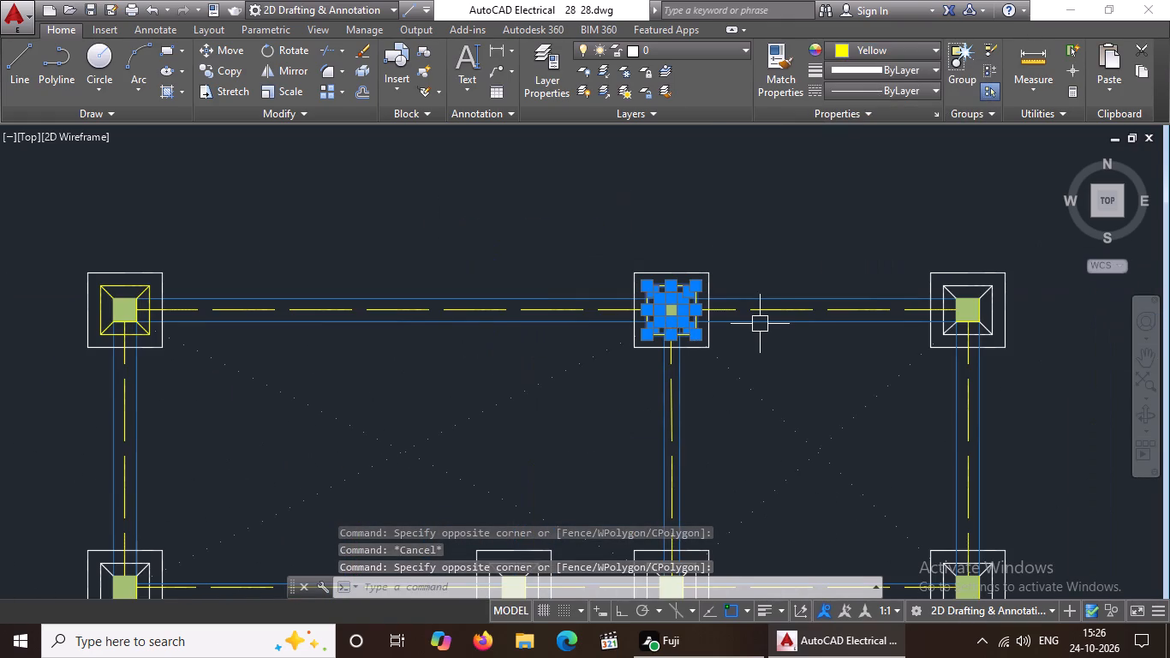
{"action": "key", "text": "Escape"}
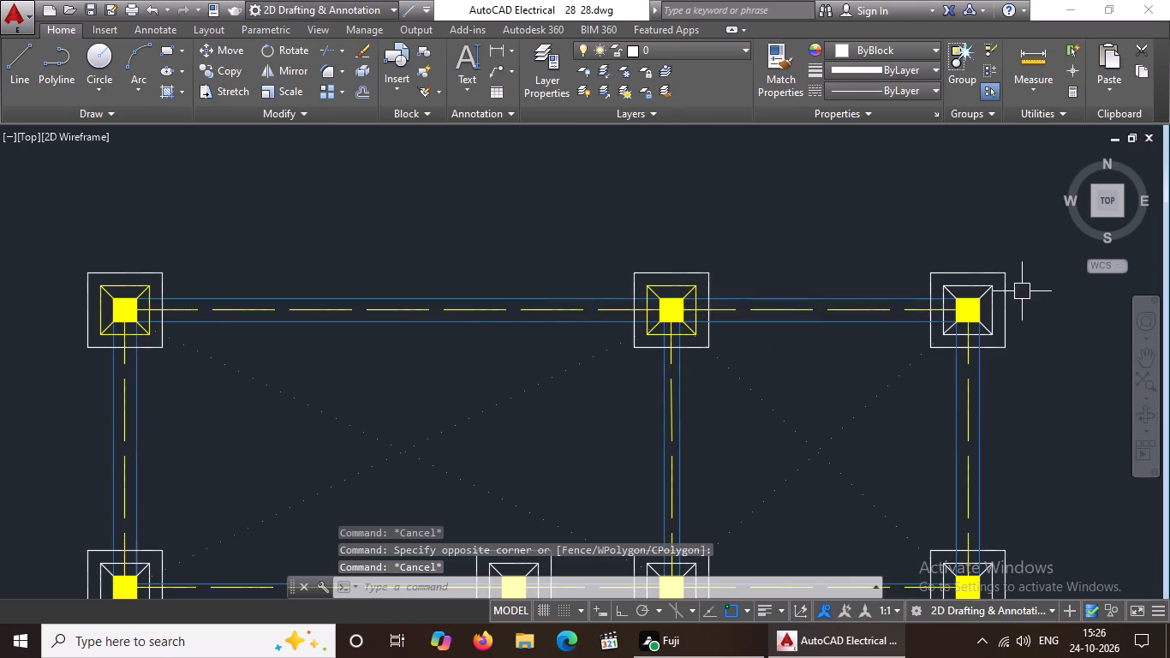
Recolour the northeast corner column yellow, including its inner outline and four corner diagonals.
{"action": "scroll", "coordinate": [1024, 288], "scroll_direction": "up", "scroll_amount": 2}
{"action": "left_click", "coordinate": [798, 268]}
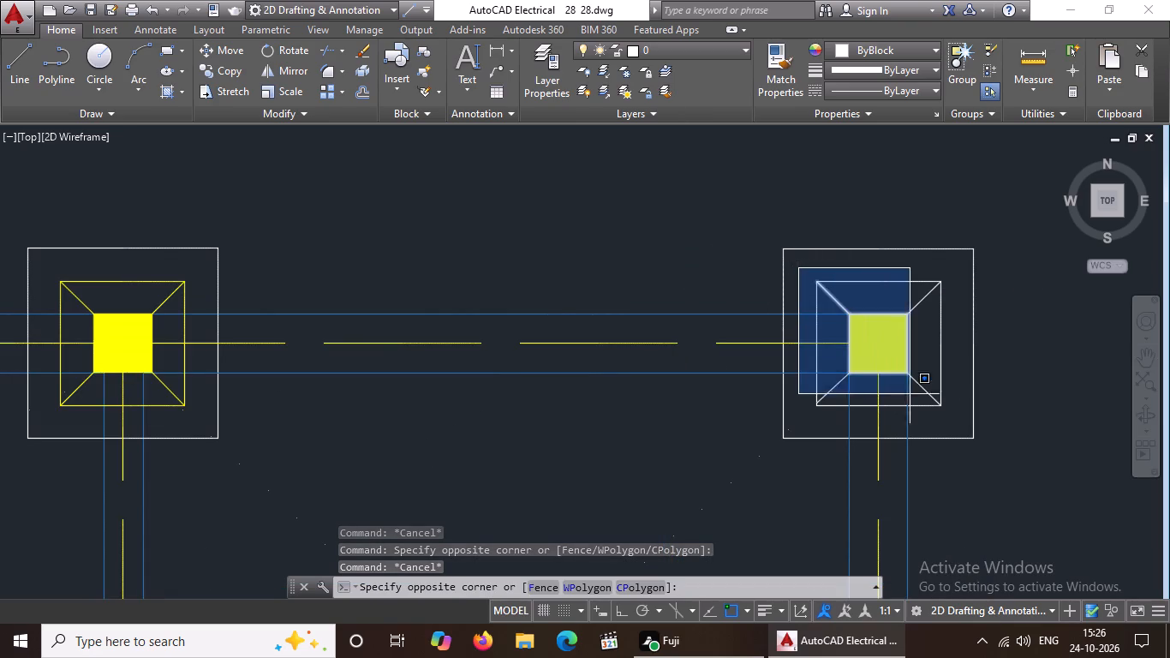
{"action": "left_click", "coordinate": [946, 413]}
{"action": "left_click", "coordinate": [882, 41]}
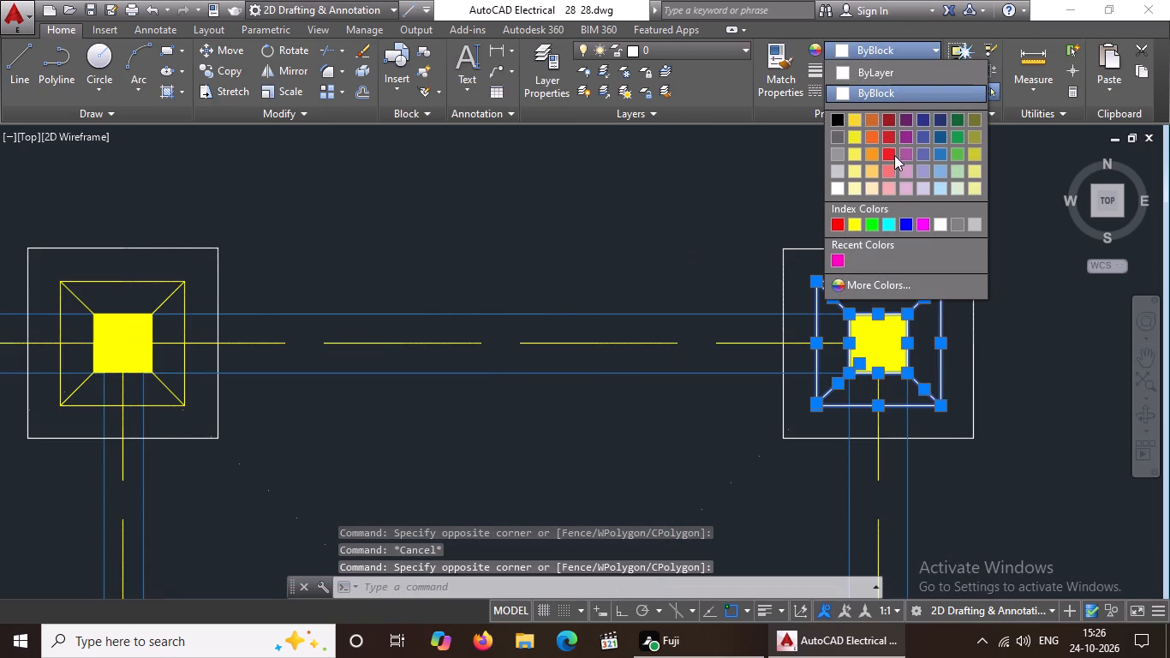
{"action": "left_click", "coordinate": [859, 221]}
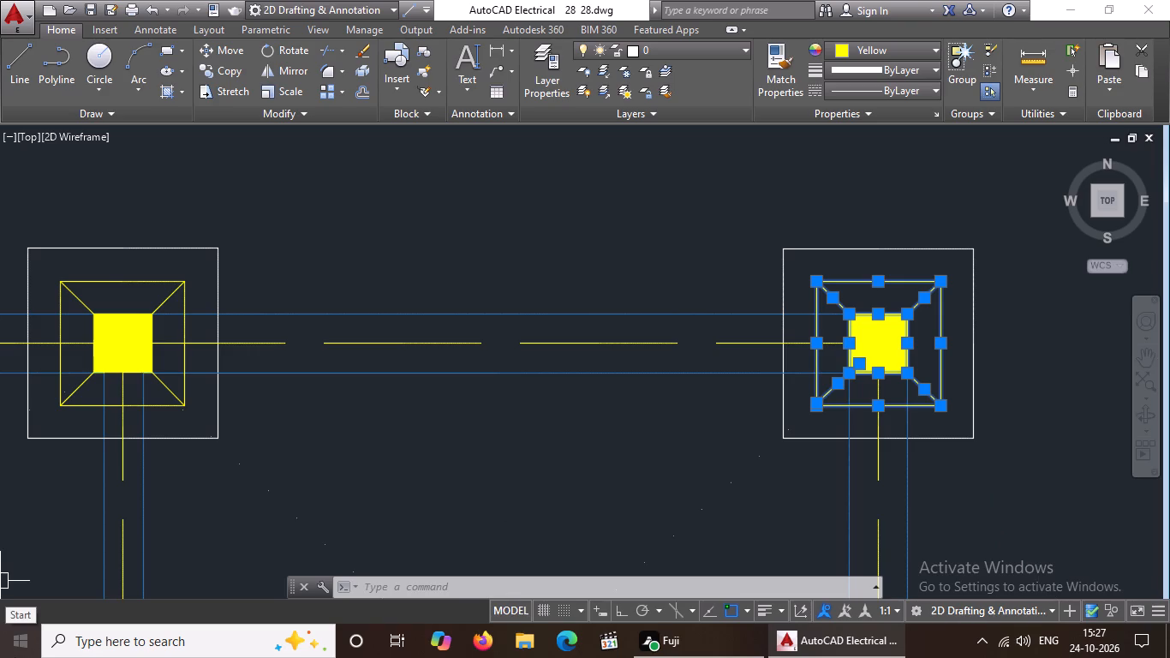
{"action": "key", "text": "Escape"}
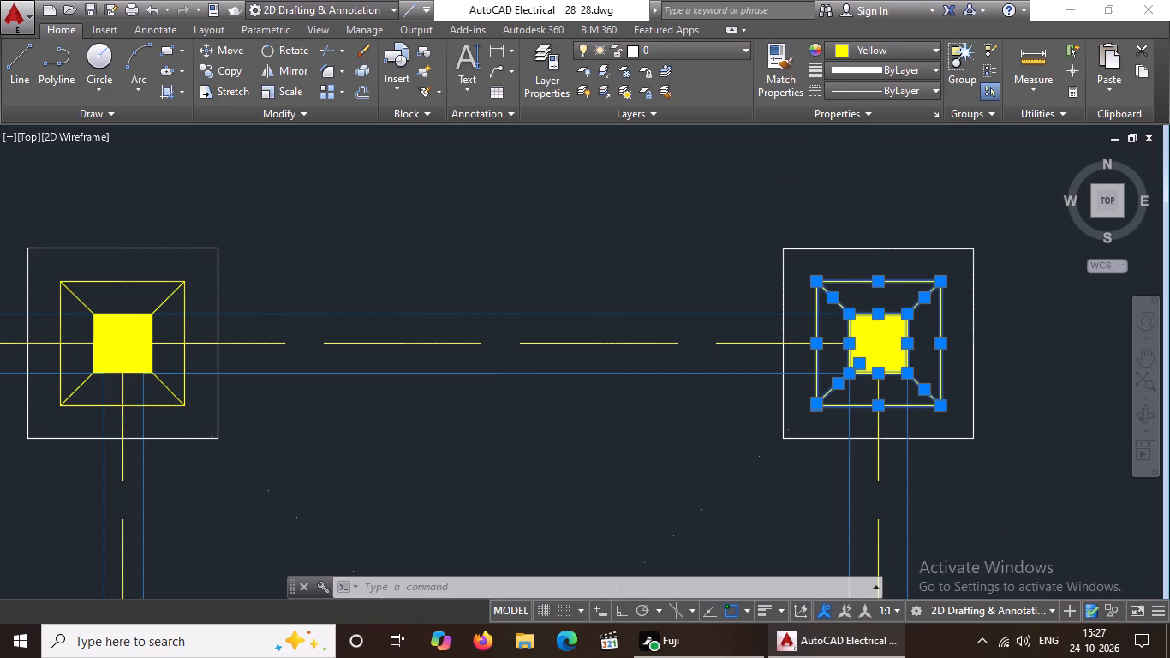
{"action": "key", "text": "Escape"}
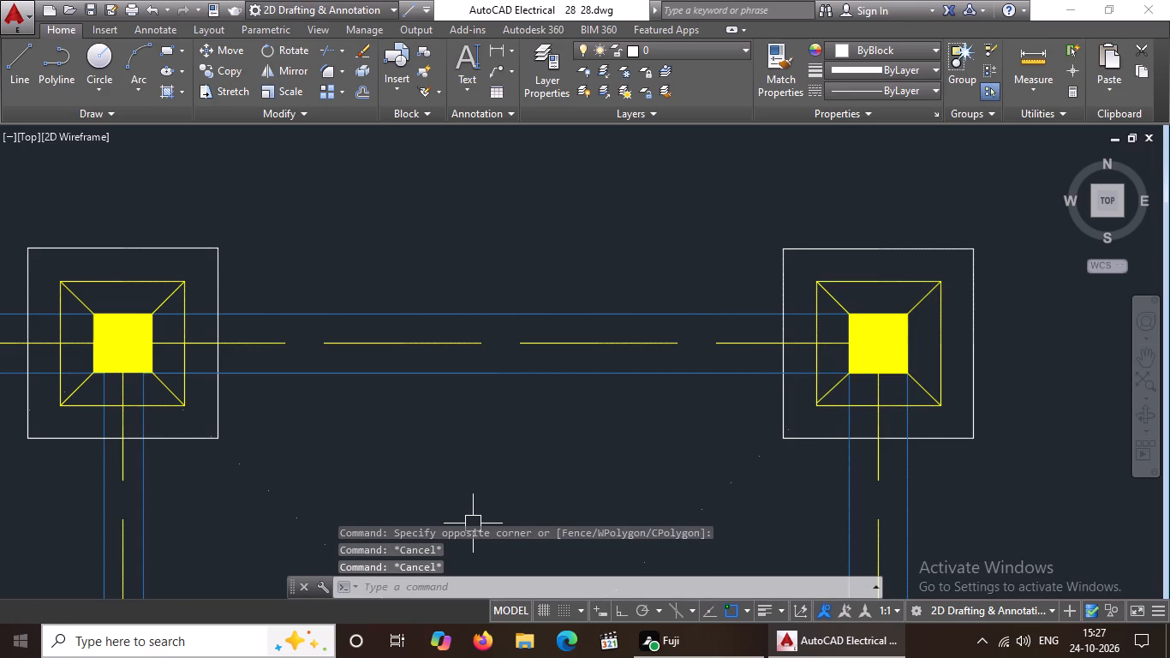
Recolour the west edge's second column south of the northwest corner yellow, including its inner outline and four corner diagonals.
{"action": "scroll", "coordinate": [748, 380], "scroll_direction": "down", "scroll_amount": 3}
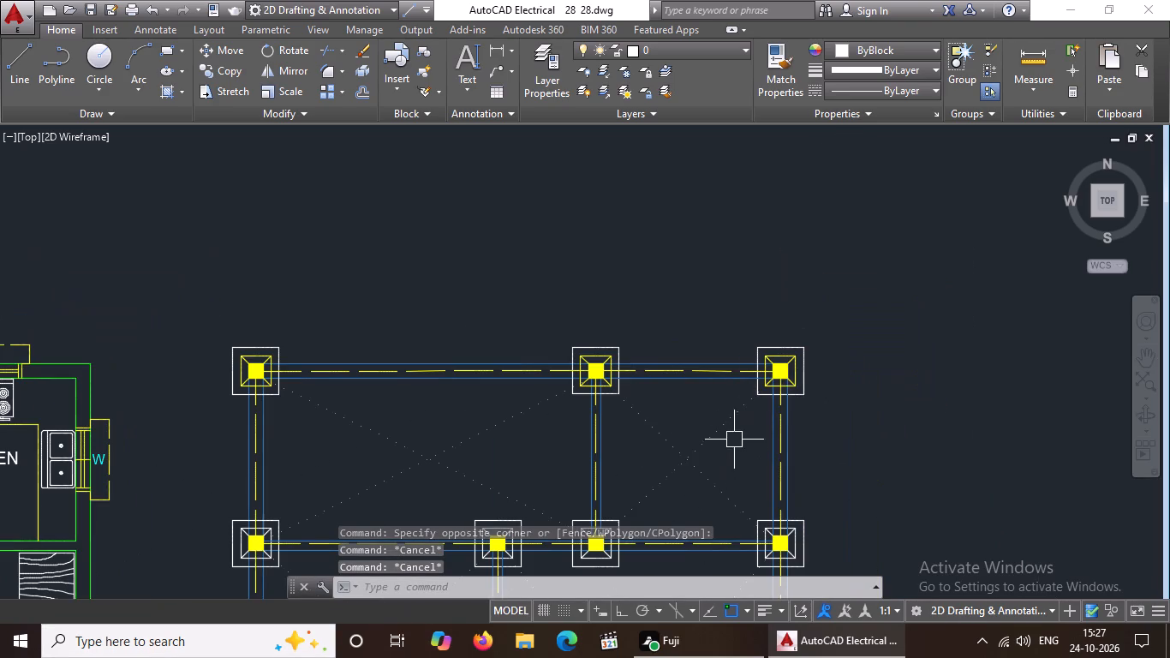
{"action": "middle_click_drag", "start_coordinate": [662, 410], "coordinate": [672, 375]}
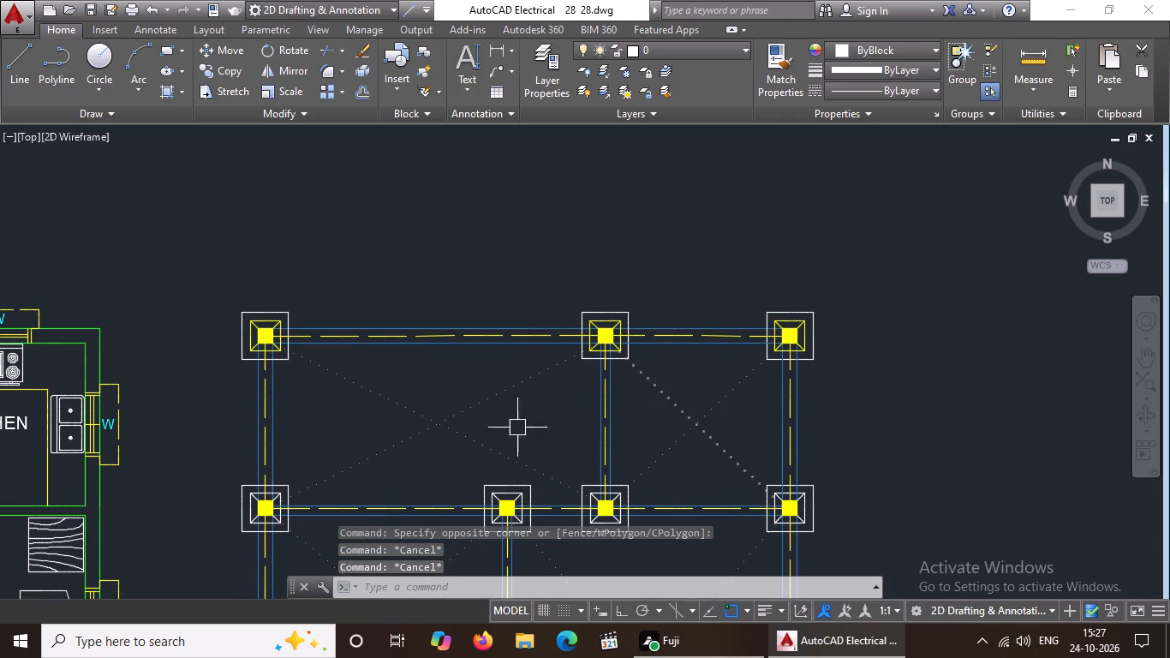
{"action": "middle_click_drag", "start_coordinate": [245, 488], "coordinate": [303, 406]}
{"action": "scroll", "coordinate": [349, 463], "scroll_direction": "up", "scroll_amount": 2}
{"action": "scroll", "coordinate": [279, 345], "scroll_direction": "up", "scroll_amount": 2}
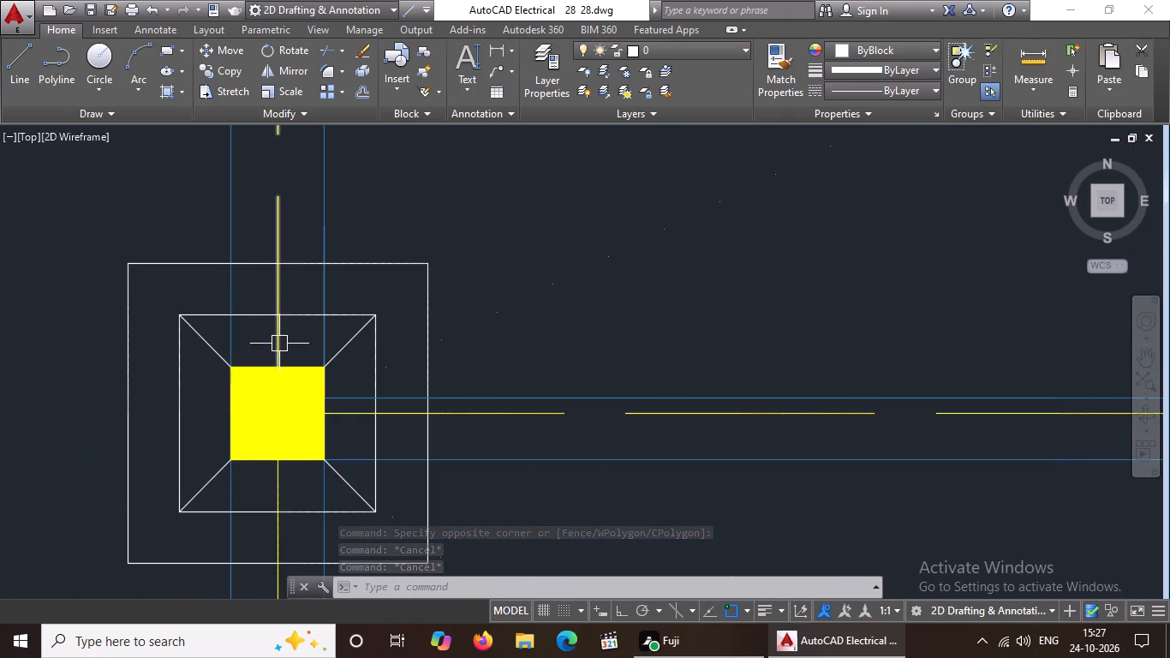
{"action": "left_click", "coordinate": [171, 297]}
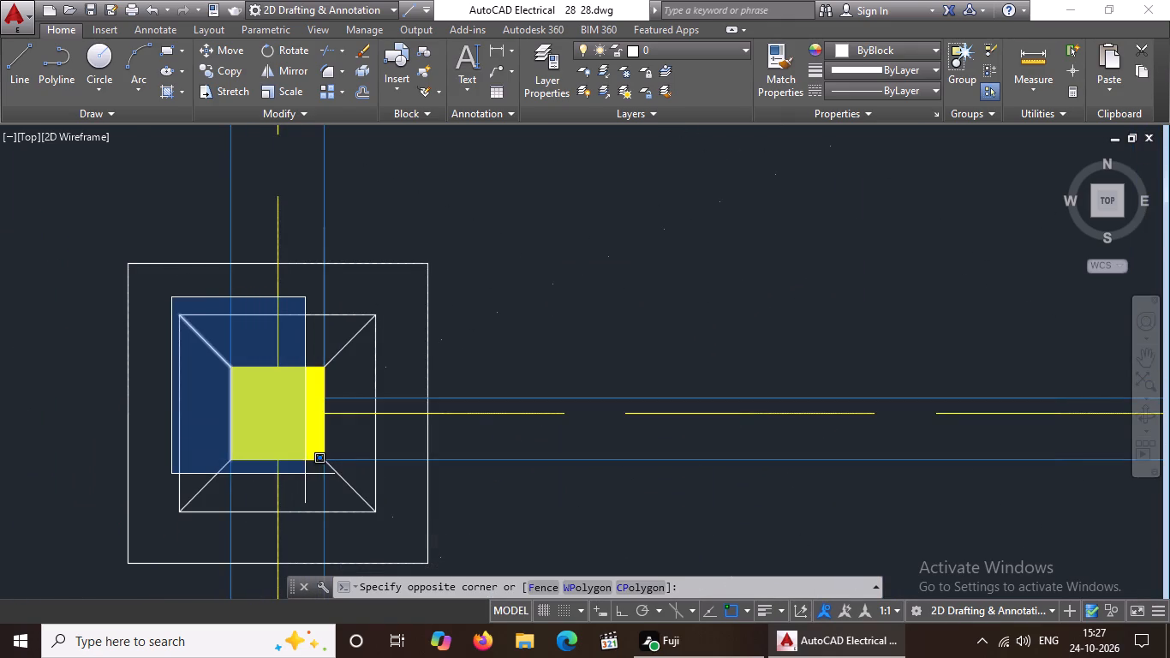
{"action": "left_click", "coordinate": [388, 532]}
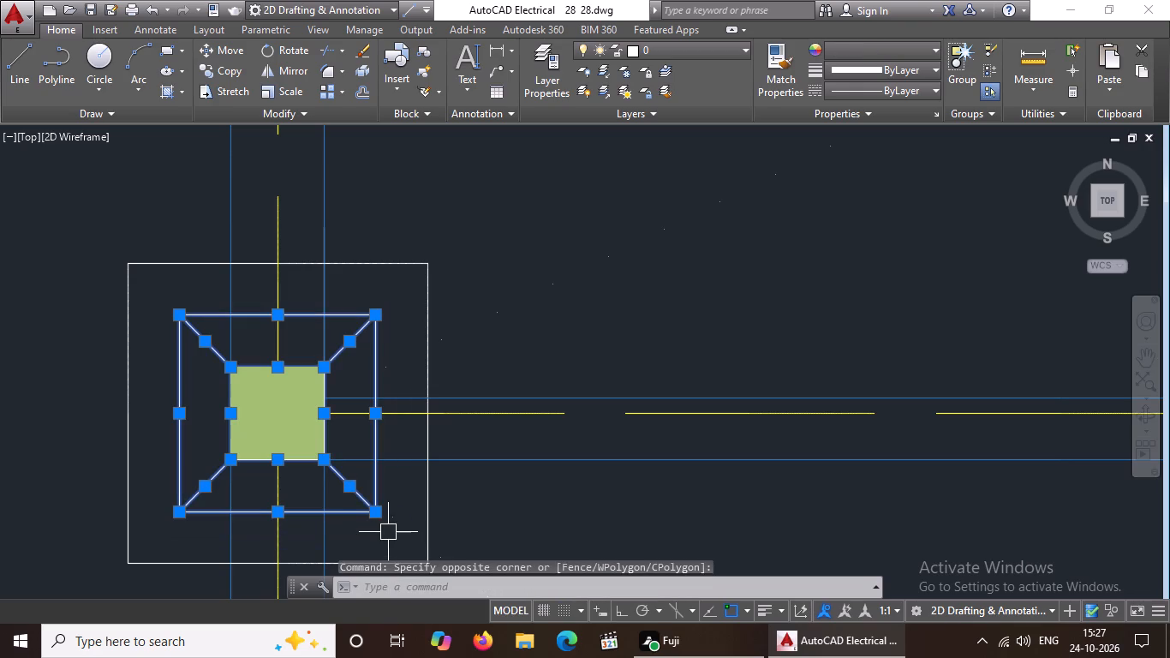
{"action": "left_click", "coordinate": [894, 45]}
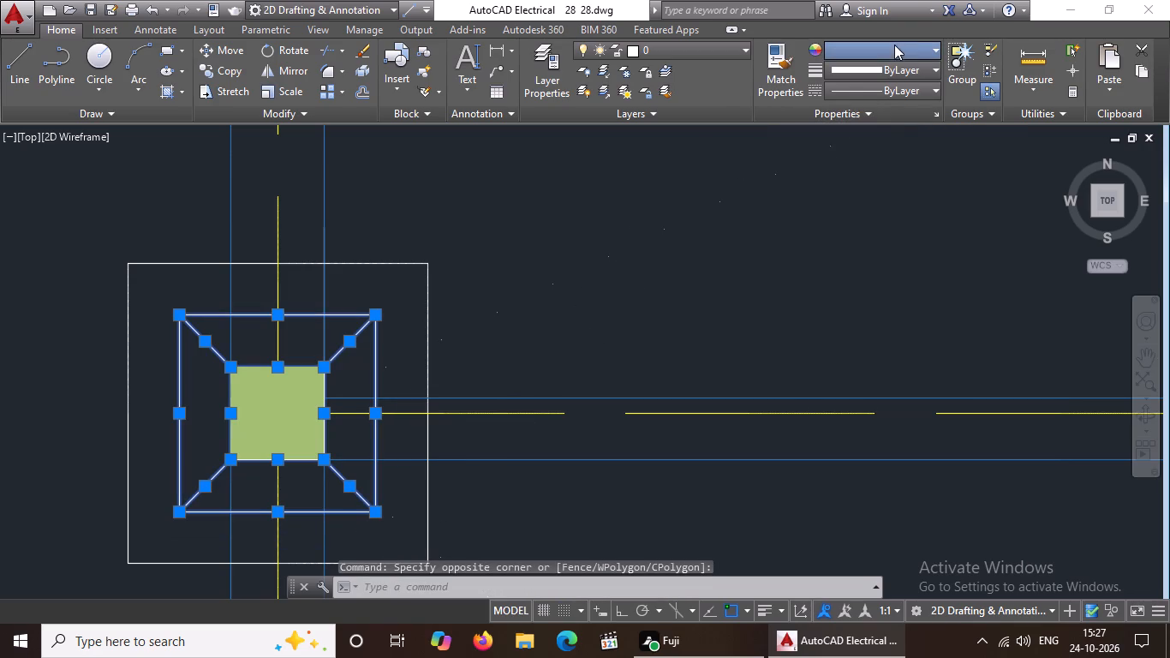
{"action": "left_click", "coordinate": [850, 222]}
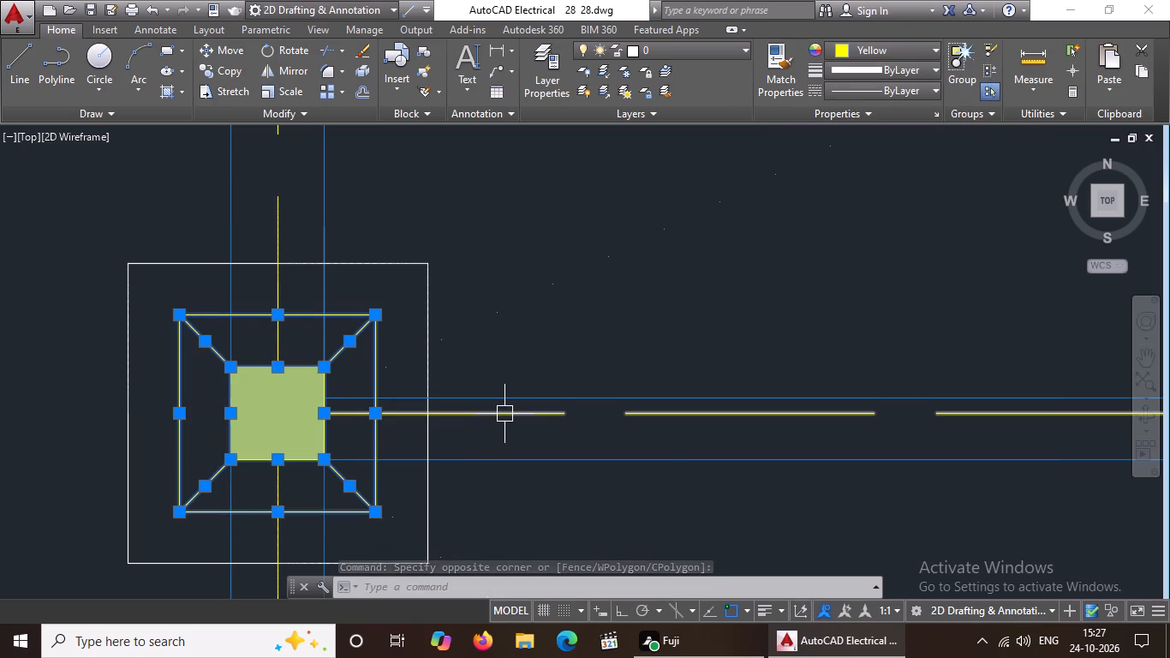
{"action": "key", "text": "Escape"}
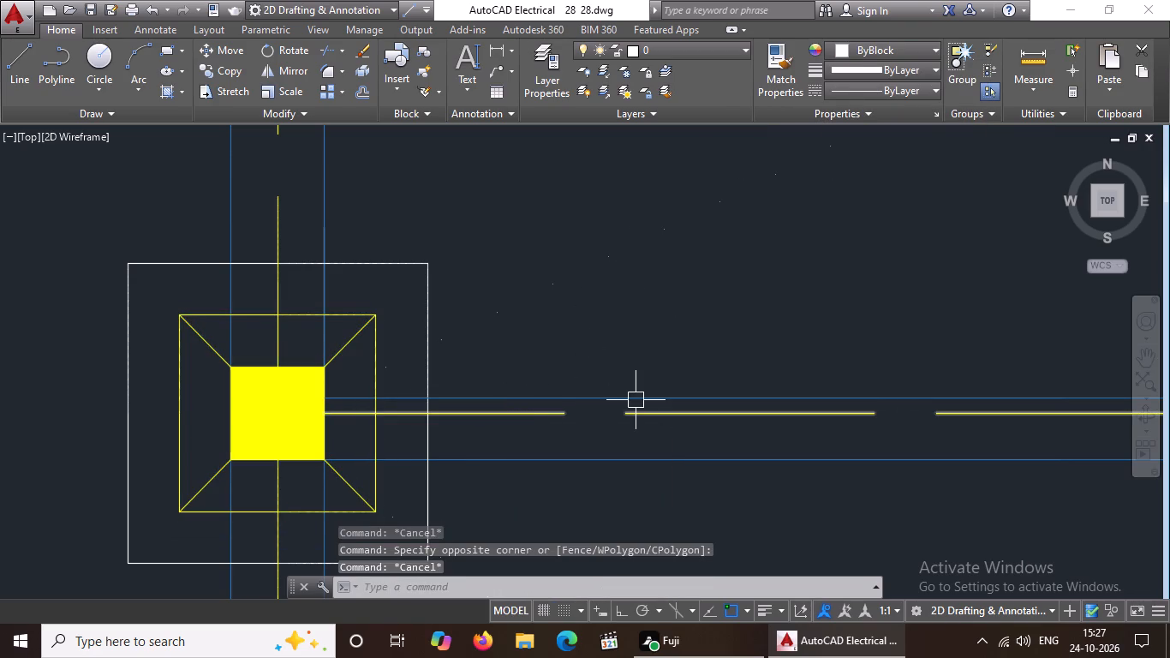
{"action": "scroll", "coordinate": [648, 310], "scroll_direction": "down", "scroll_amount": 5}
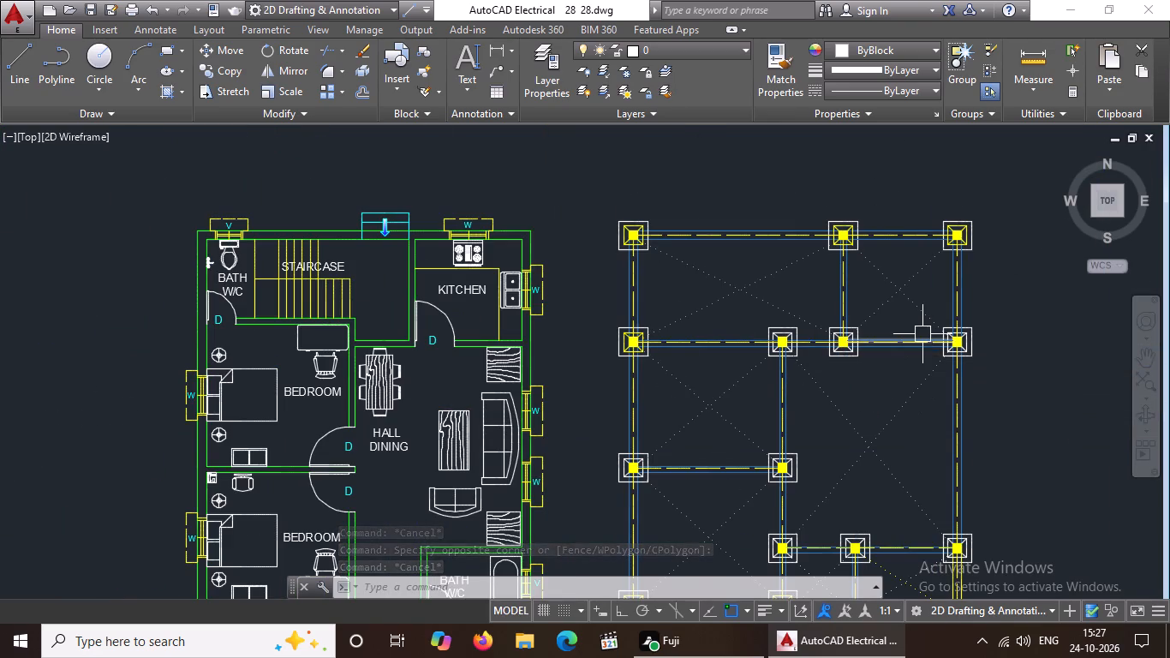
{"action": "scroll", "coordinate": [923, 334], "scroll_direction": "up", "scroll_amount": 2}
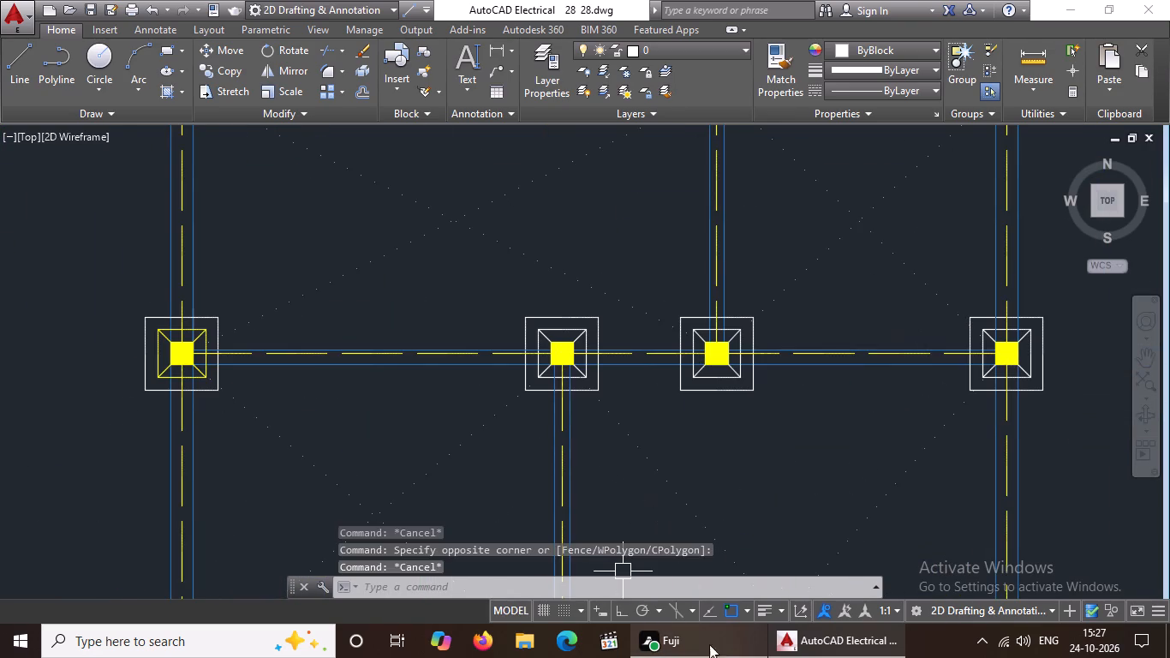
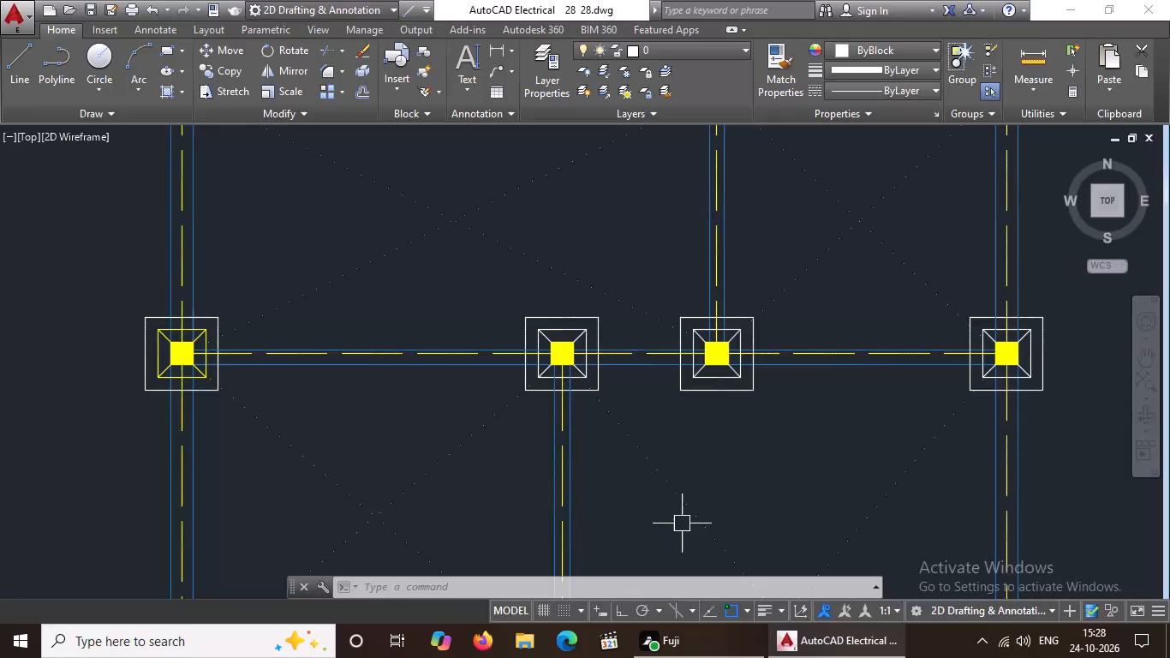
Change the inner squares and diagonal lines of the second footing in the plan's second row to Yellow.
{"action": "scroll", "coordinate": [683, 521], "scroll_direction": "down", "scroll_amount": 3}
{"action": "scroll", "coordinate": [717, 434], "scroll_direction": "up", "scroll_amount": 2}
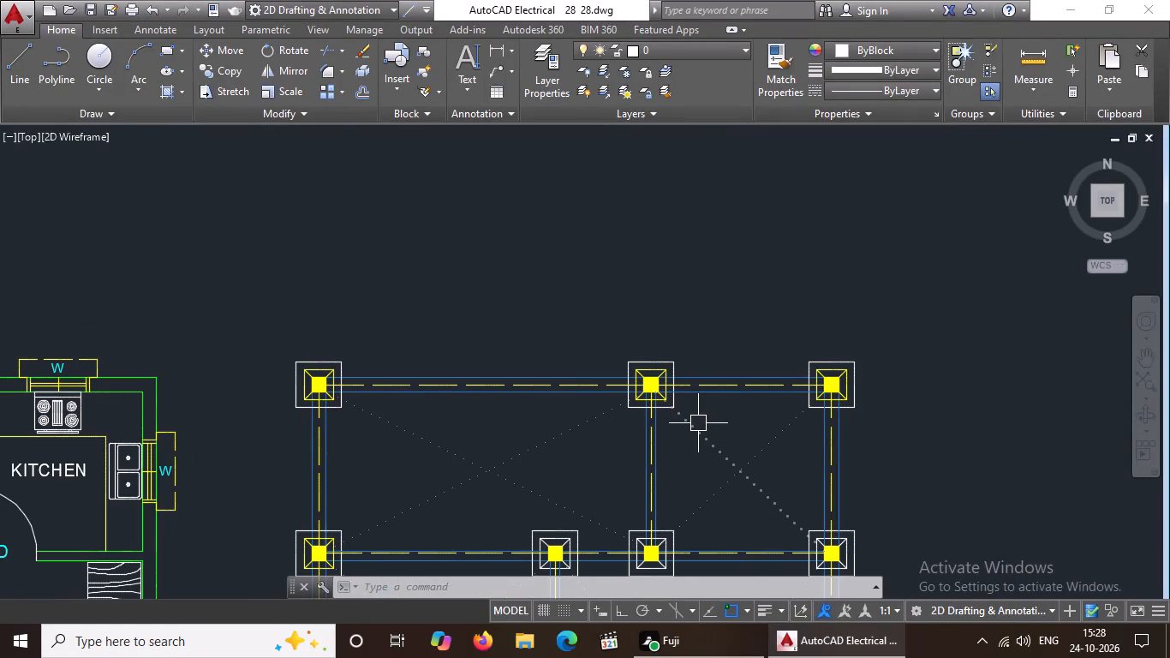
{"action": "scroll", "coordinate": [696, 423], "scroll_direction": "down", "scroll_amount": 2}
{"action": "scroll", "coordinate": [620, 499], "scroll_direction": "up", "scroll_amount": 3}
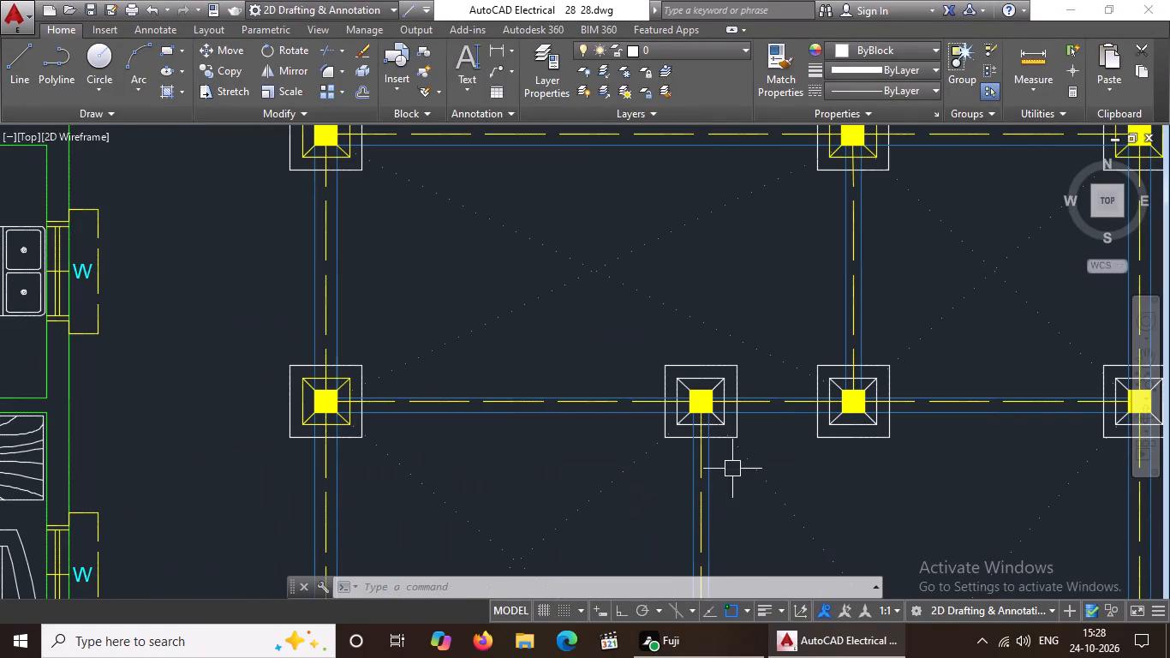
{"action": "scroll", "coordinate": [773, 454], "scroll_direction": "up", "scroll_amount": 3}
{"action": "scroll", "coordinate": [415, 166], "scroll_direction": "down", "scroll_amount": 2}
{"action": "scroll", "coordinate": [407, 144], "scroll_direction": "up", "scroll_amount": 3}
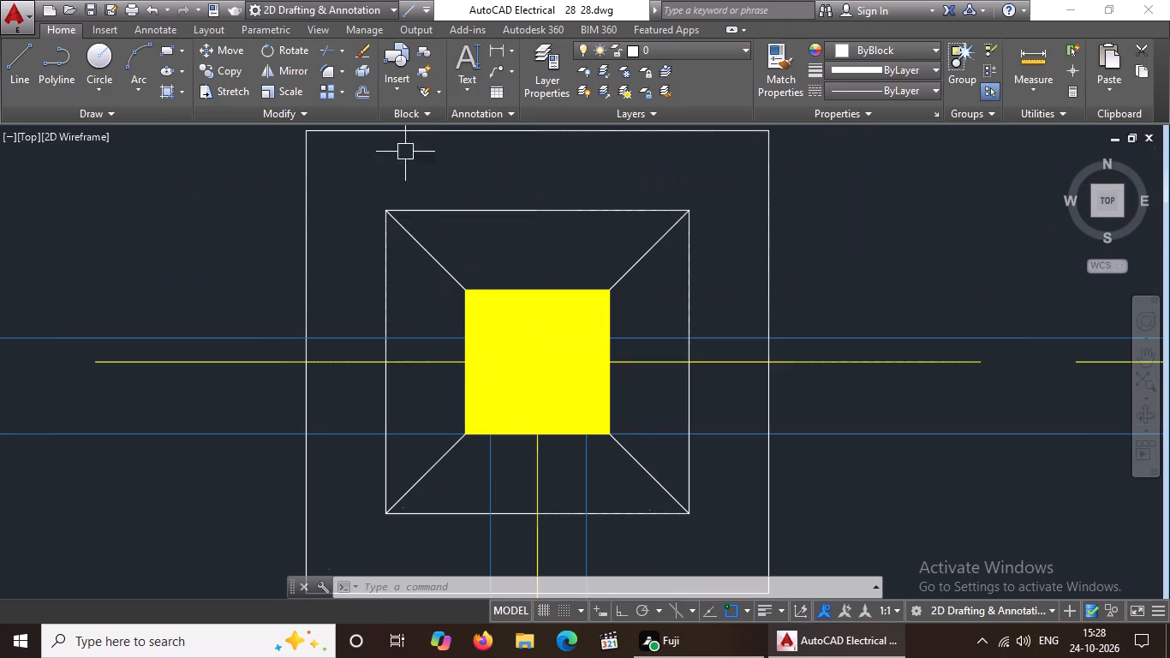
{"action": "left_click_drag", "start_coordinate": [334, 181], "coordinate": [356, 186]}
{"action": "left_click", "coordinate": [714, 547]}
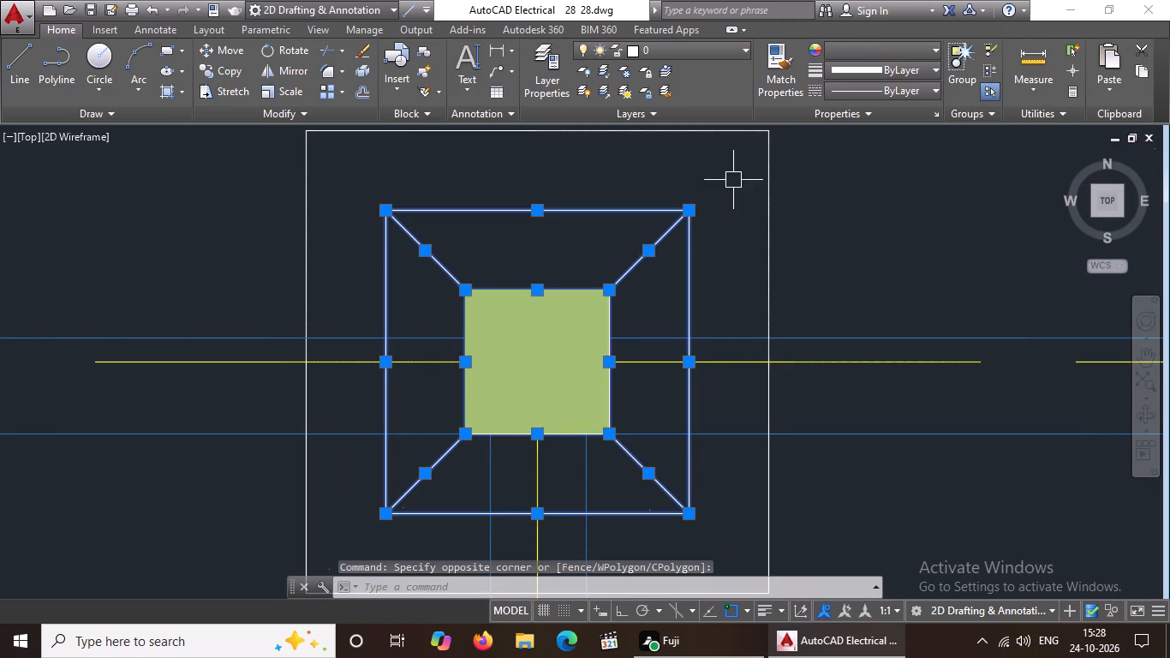
{"action": "left_click", "coordinate": [925, 53]}
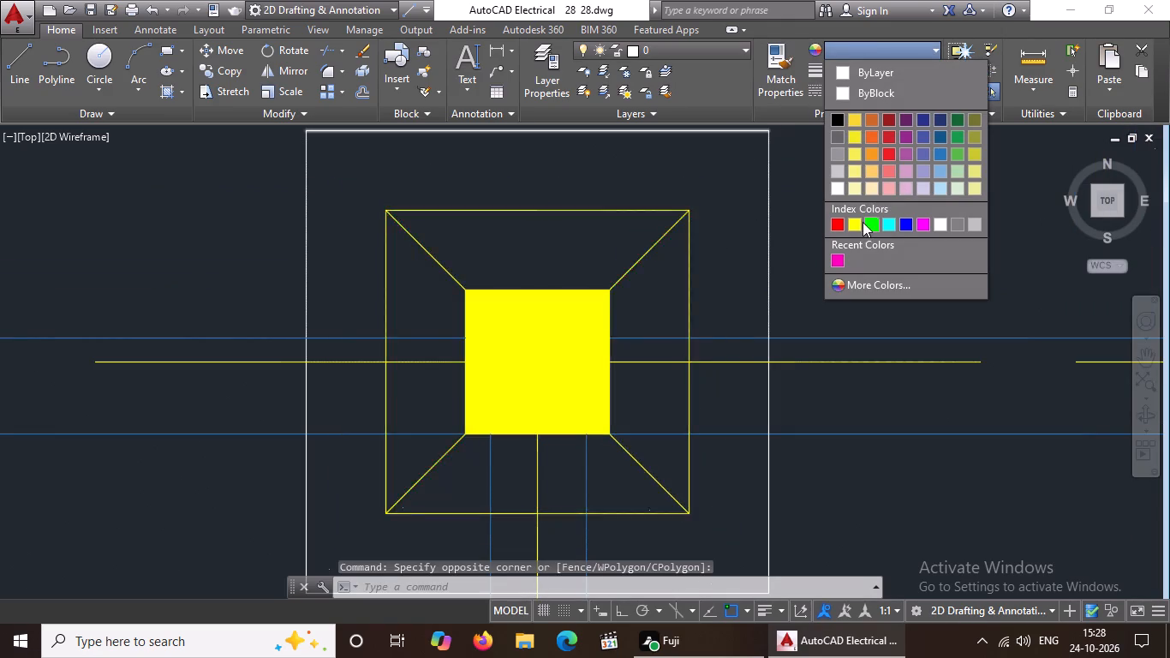
{"action": "left_click", "coordinate": [853, 220]}
{"action": "scroll", "coordinate": [721, 331], "scroll_direction": "down", "scroll_amount": 5}
{"action": "scroll", "coordinate": [805, 323], "scroll_direction": "up", "scroll_amount": 4}
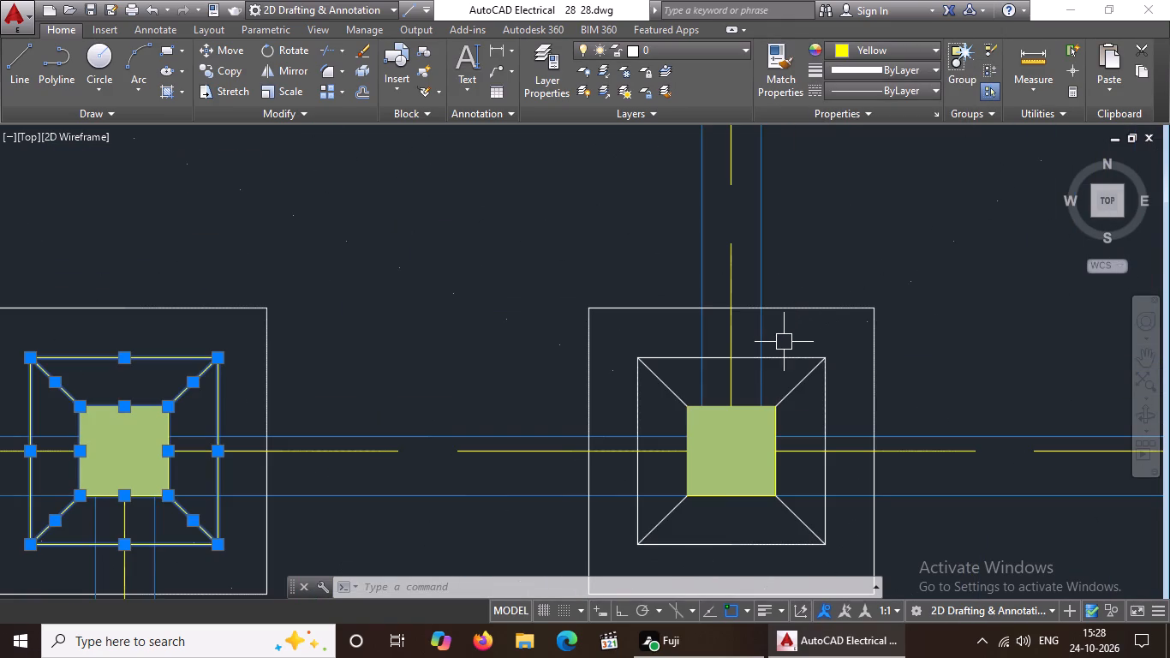
{"action": "scroll", "coordinate": [757, 365], "scroll_direction": "down", "scroll_amount": 3}
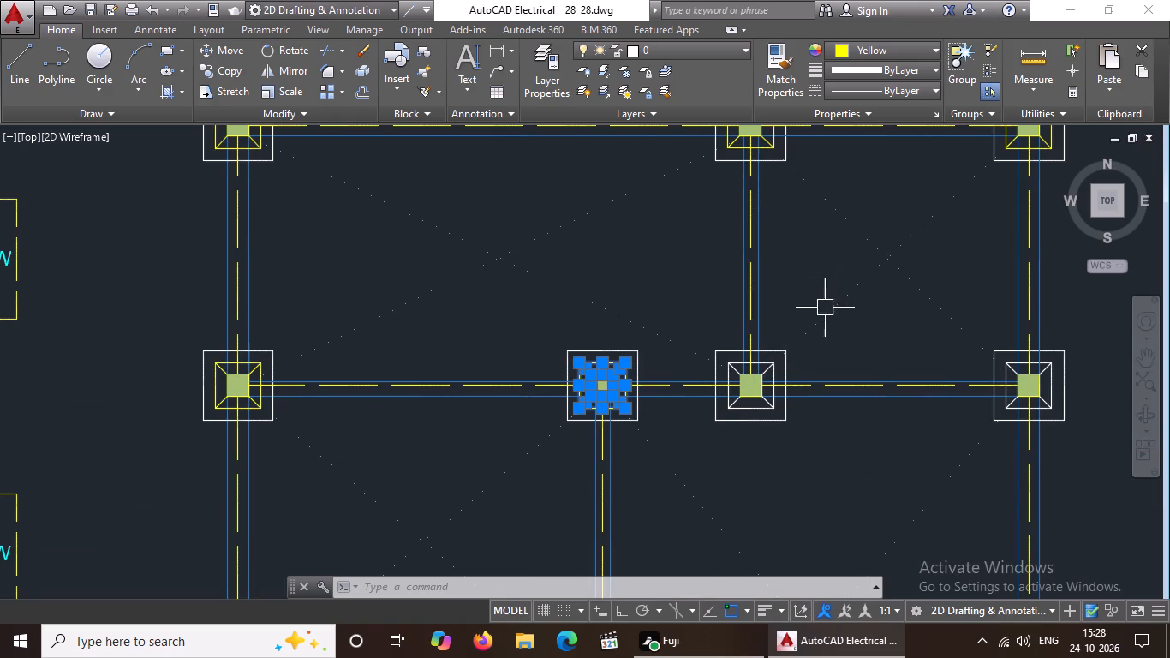
{"action": "left_click", "coordinate": [865, 39]}
{"action": "left_click", "coordinate": [885, 45]}
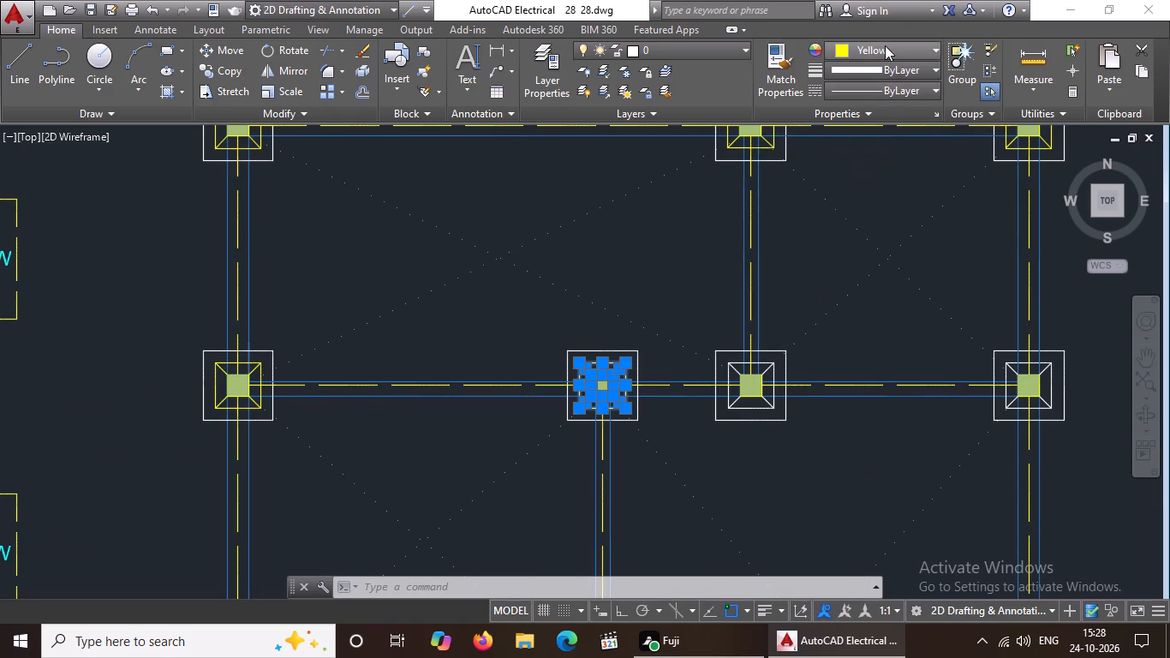
{"action": "left_click", "coordinate": [853, 228]}
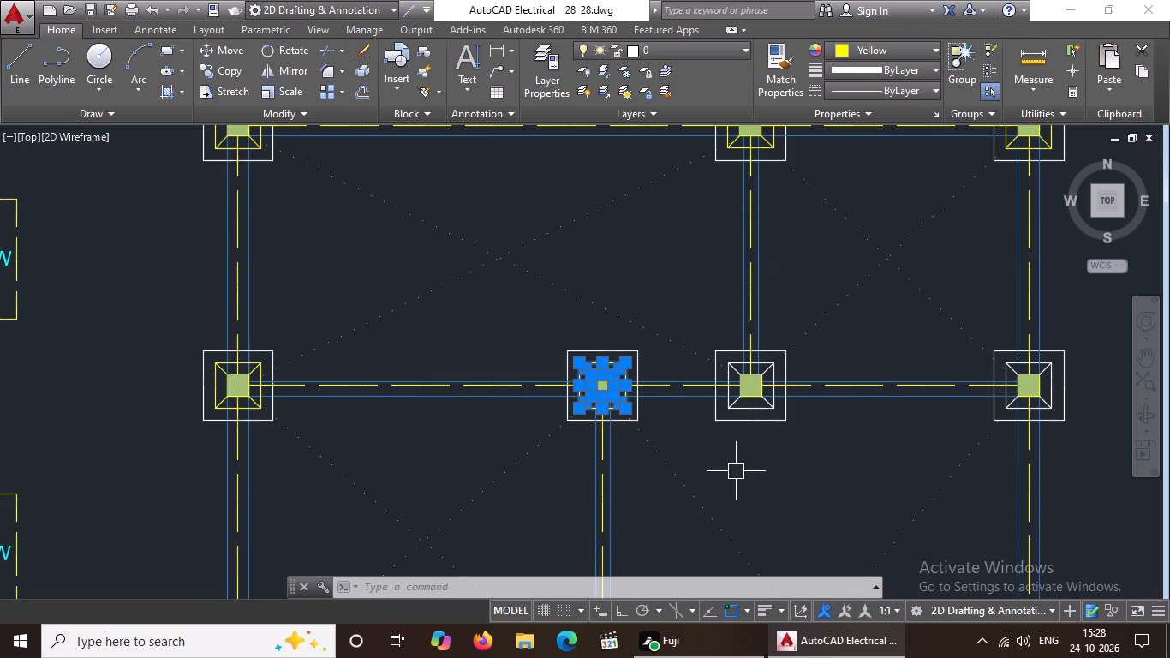
{"action": "key", "text": "Escape"}
{"action": "key", "text": "Escape"}
{"action": "key", "text": "Escape"}
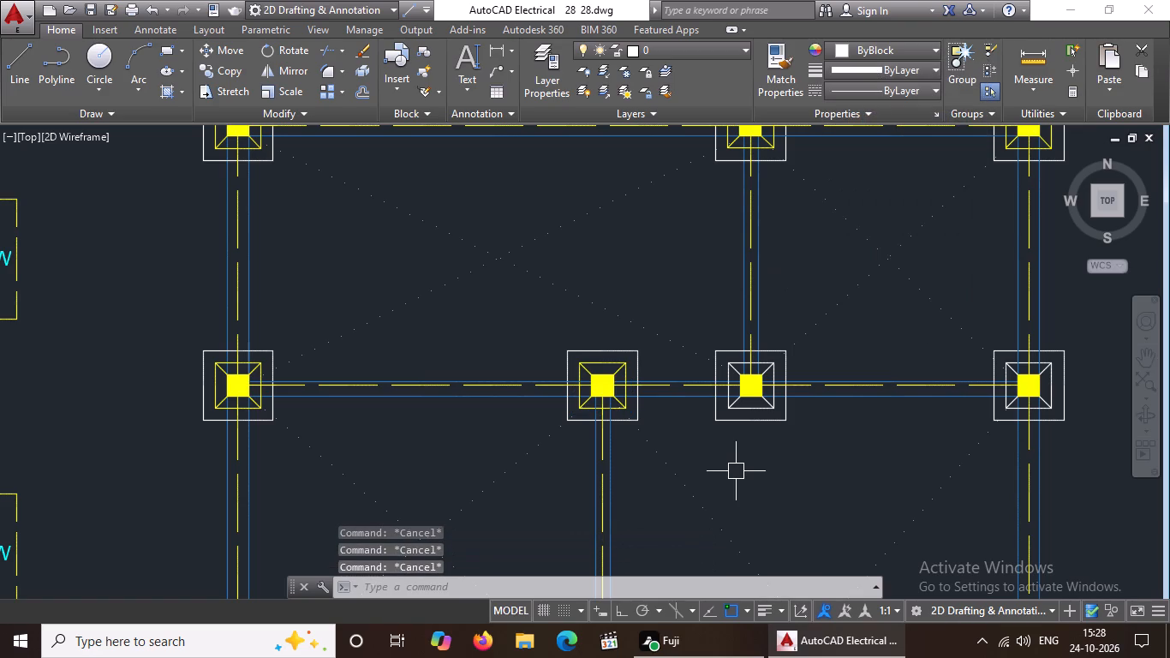
Change the inner squares and diagonals of the third footing in the second row to Yellow.
{"action": "scroll", "coordinate": [823, 359], "scroll_direction": "up", "scroll_amount": 3}
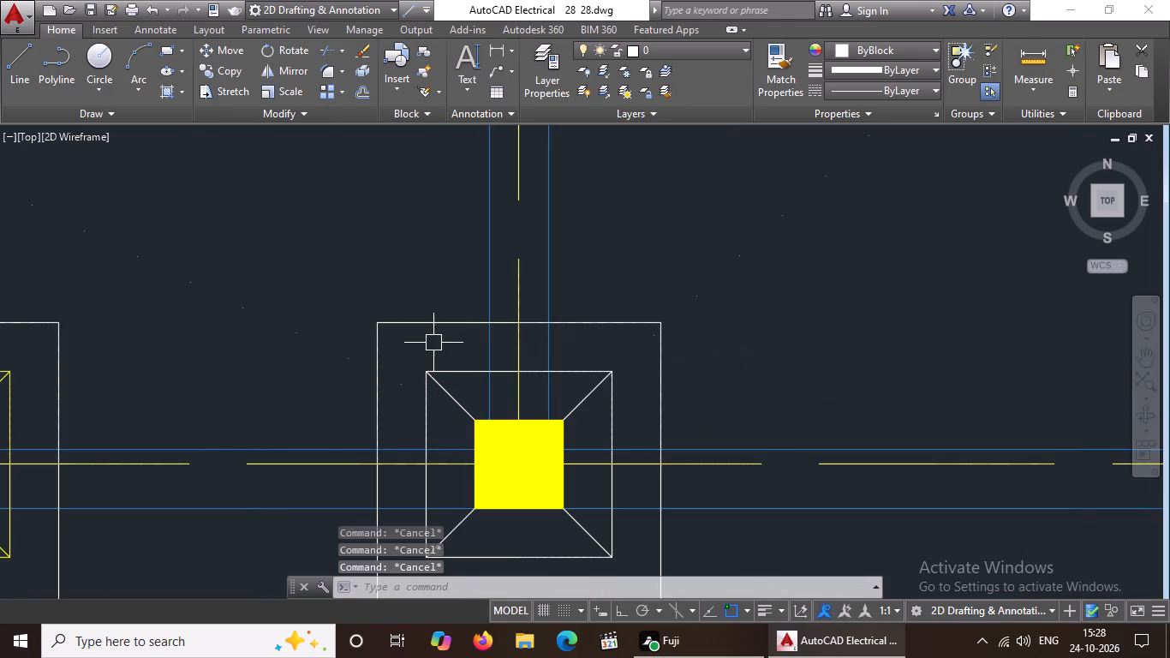
{"action": "left_click", "coordinate": [422, 354]}
{"action": "scroll", "coordinate": [462, 410], "scroll_direction": "down", "scroll_amount": 3}
{"action": "scroll", "coordinate": [518, 470], "scroll_direction": "up", "scroll_amount": 3}
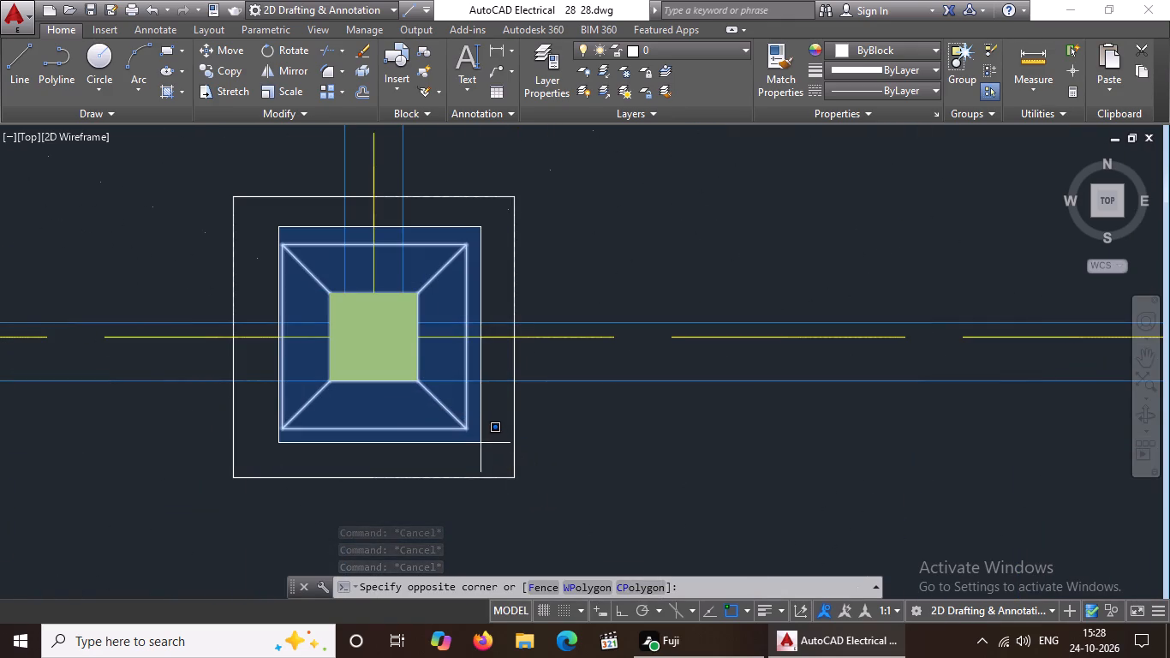
{"action": "left_click", "coordinate": [480, 446]}
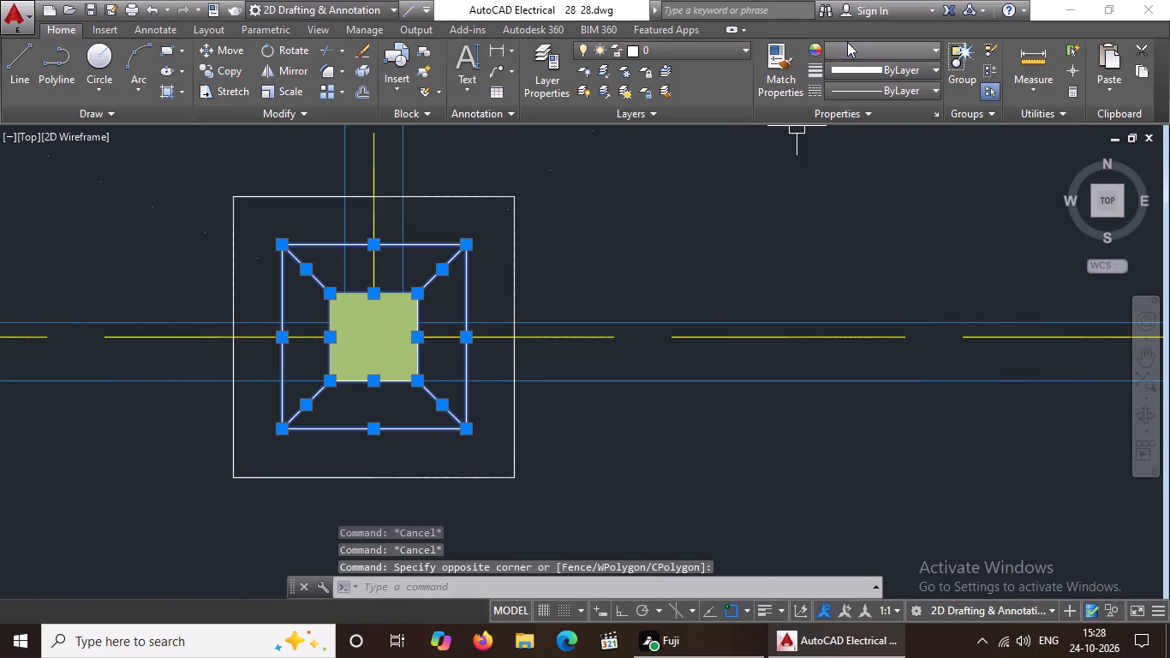
{"action": "left_click", "coordinate": [847, 42]}
{"action": "left_click", "coordinate": [853, 224]}
{"action": "scroll", "coordinate": [656, 309], "scroll_direction": "down", "scroll_amount": 3}
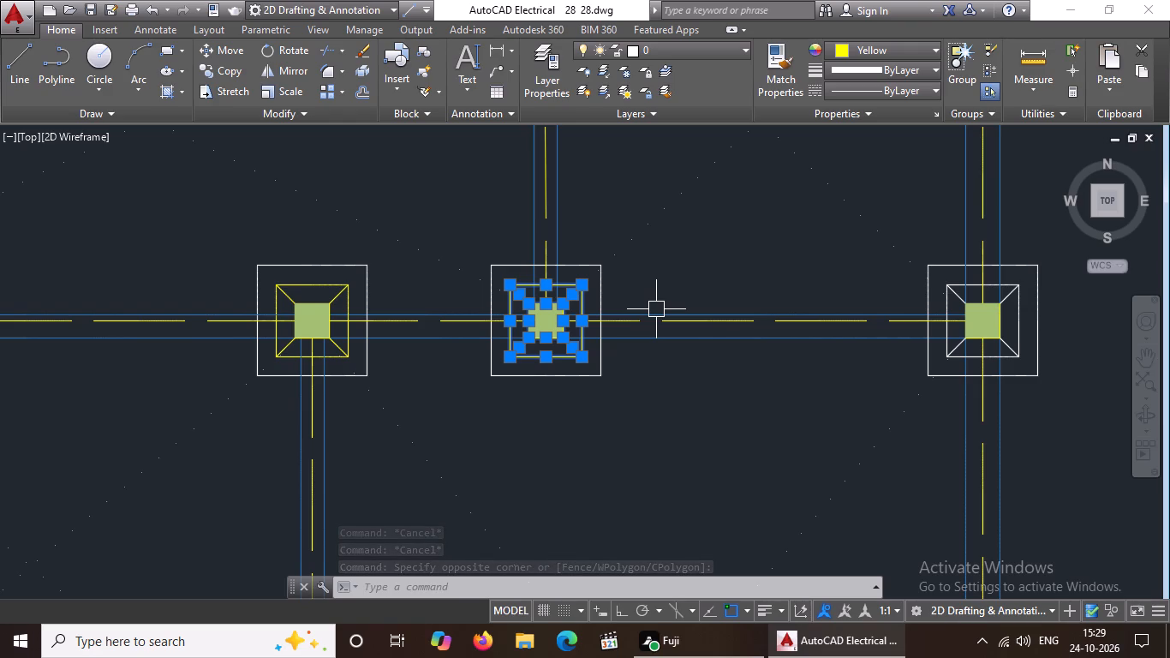
{"action": "key", "text": "Escape"}
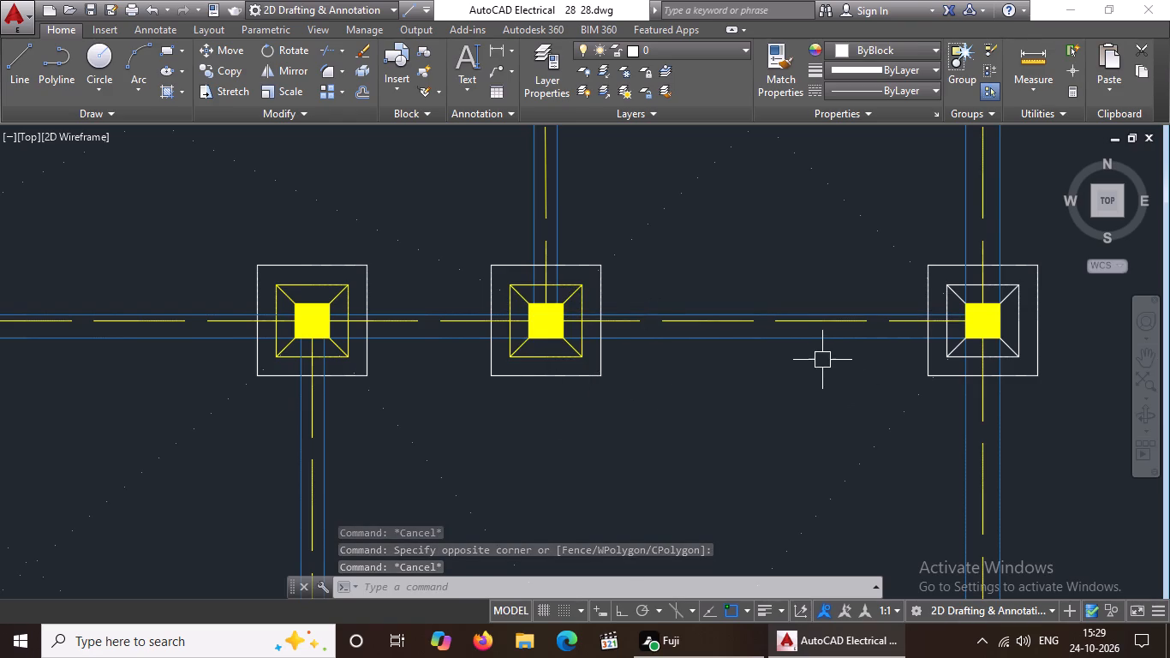
Change the inner squares and diagonals of the rightmost footing in the second row to Yellow.
{"action": "scroll", "coordinate": [824, 360], "scroll_direction": "down", "scroll_amount": 2}
{"action": "scroll", "coordinate": [903, 344], "scroll_direction": "up", "scroll_amount": 3}
{"action": "left_click_drag", "start_coordinate": [769, 275], "coordinate": [774, 283]}
{"action": "left_click", "coordinate": [903, 421]}
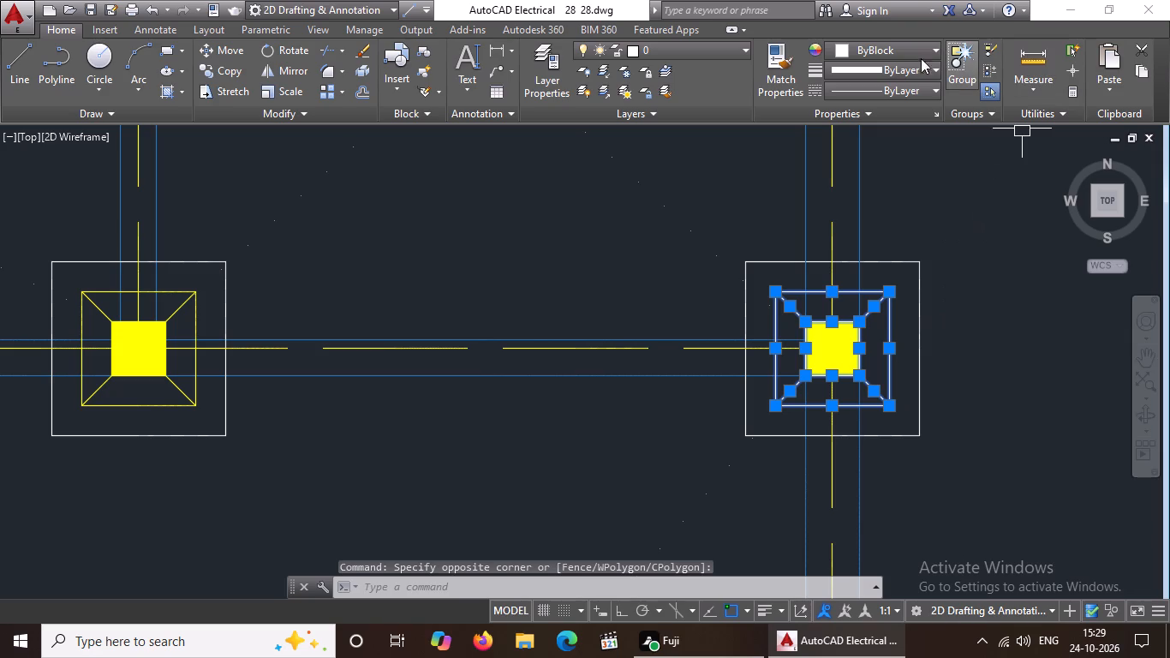
{"action": "left_click", "coordinate": [889, 47]}
{"action": "left_click", "coordinate": [856, 218]}
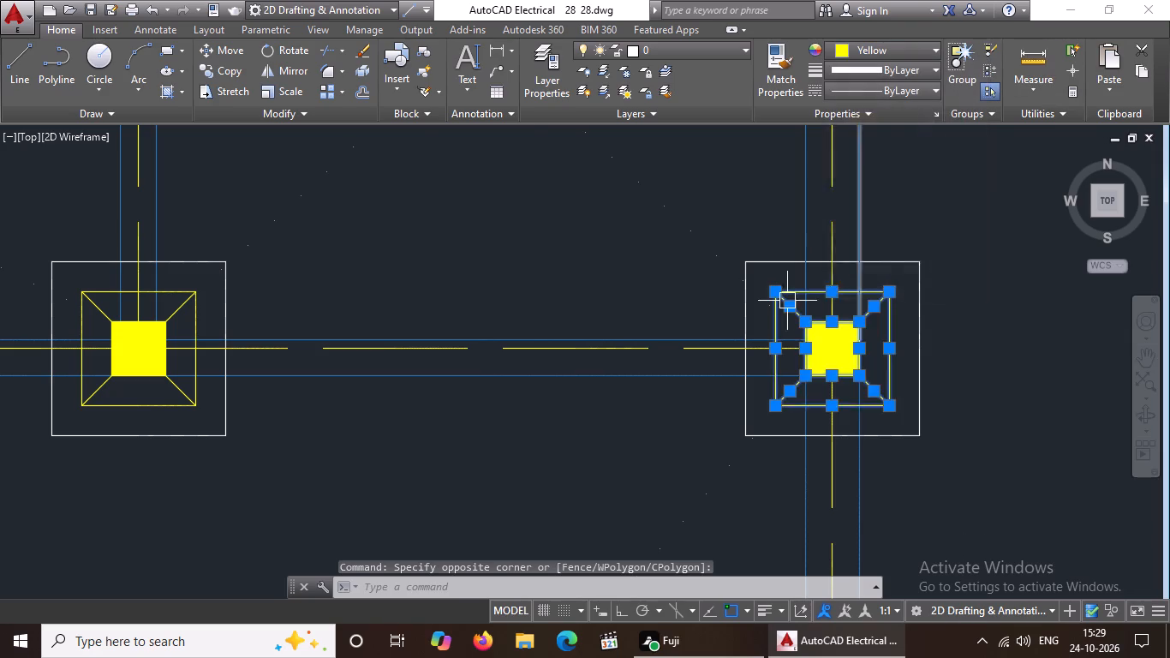
{"action": "scroll", "coordinate": [786, 302], "scroll_direction": "down", "scroll_amount": 4}
{"action": "key", "text": "Escape"}
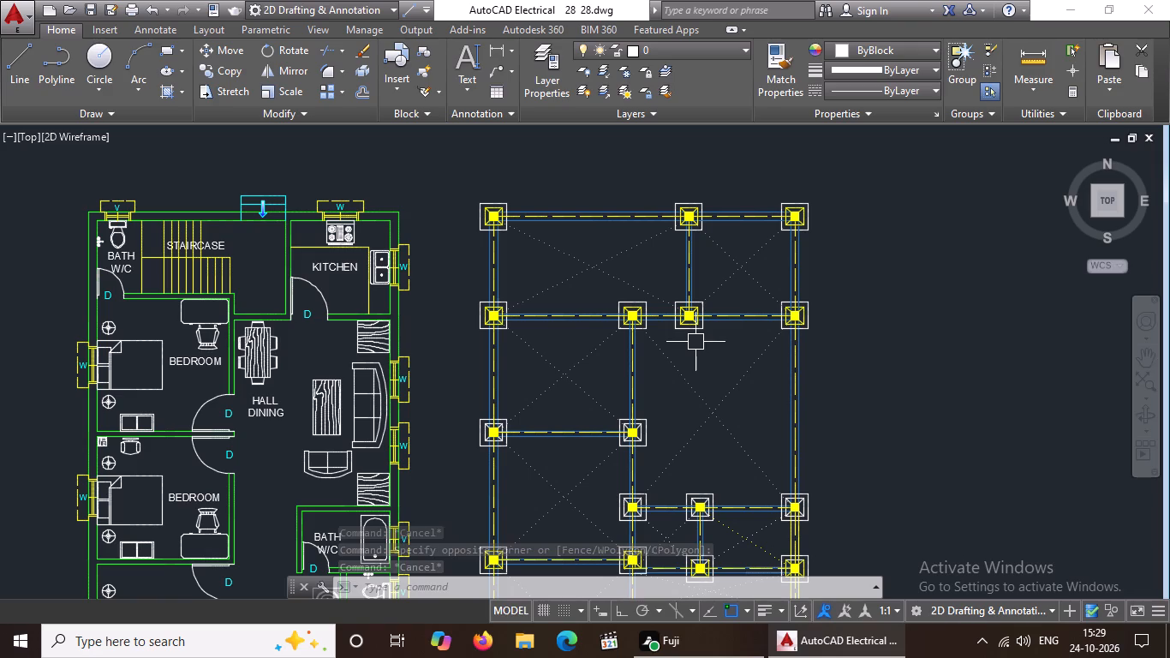
Change the inner squares and diagonals of the left footing in the third row to Yellow.
{"action": "scroll", "coordinate": [737, 250], "scroll_direction": "down", "scroll_amount": 2}
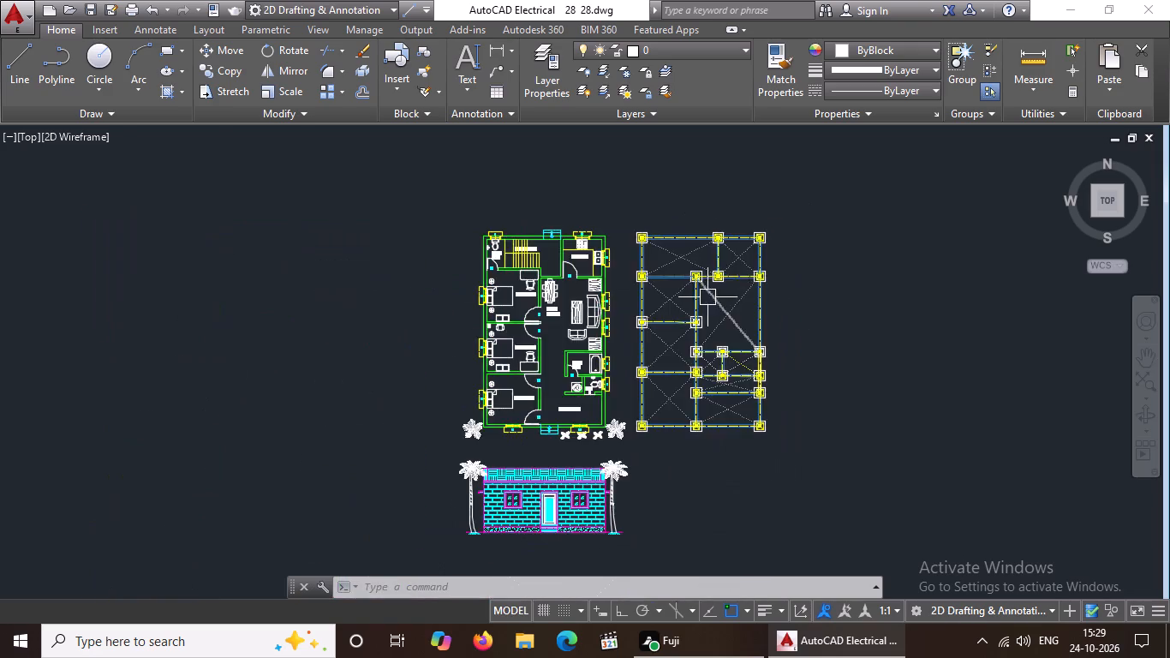
{"action": "scroll", "coordinate": [707, 297], "scroll_direction": "up", "scroll_amount": 3}
{"action": "scroll", "coordinate": [415, 398], "scroll_direction": "up", "scroll_amount": 3}
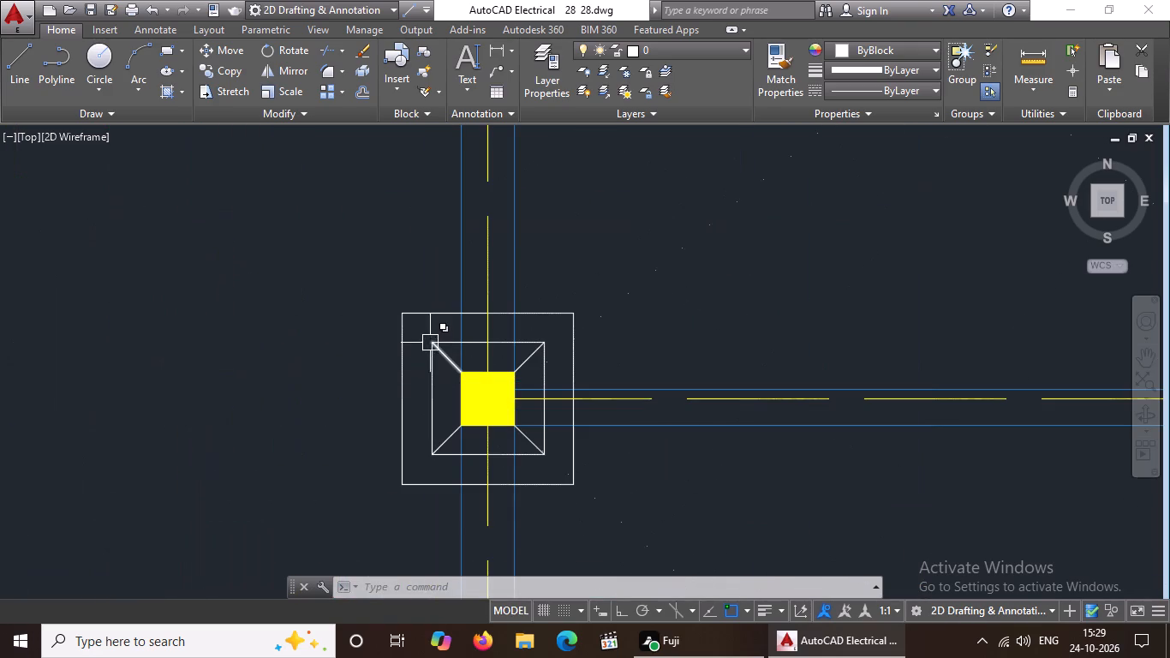
{"action": "left_click", "coordinate": [423, 327]}
{"action": "scroll", "coordinate": [457, 352], "scroll_direction": "down", "scroll_amount": 3}
{"action": "scroll", "coordinate": [475, 378], "scroll_direction": "up", "scroll_amount": 4}
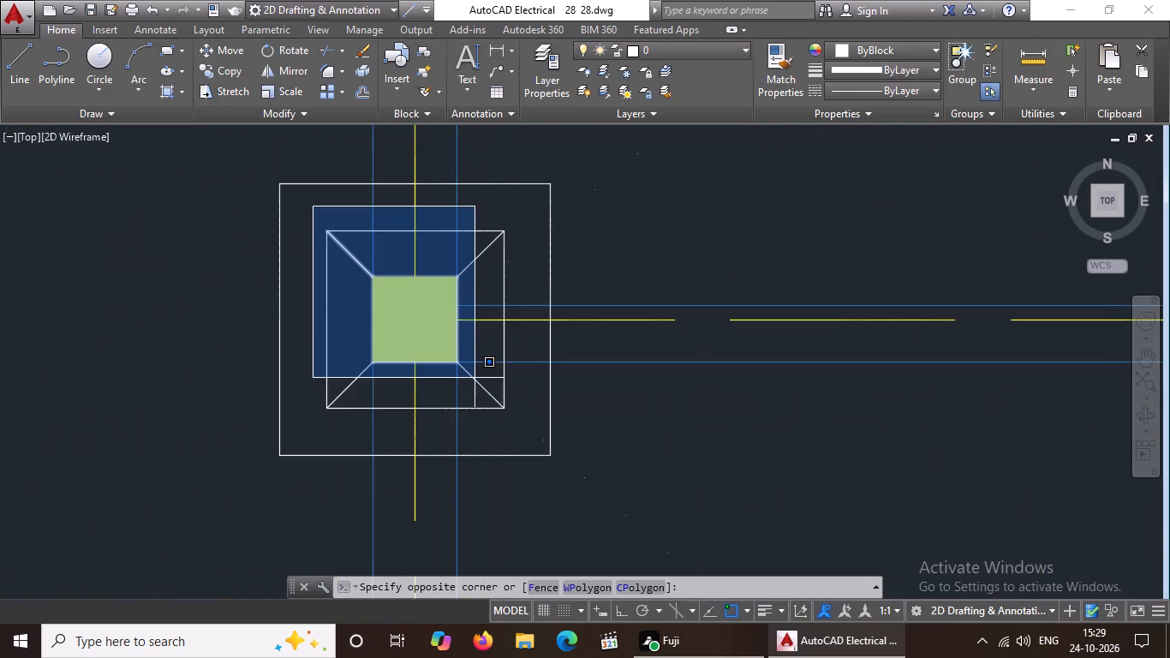
{"action": "left_click", "coordinate": [515, 422]}
{"action": "left_click", "coordinate": [879, 51]}
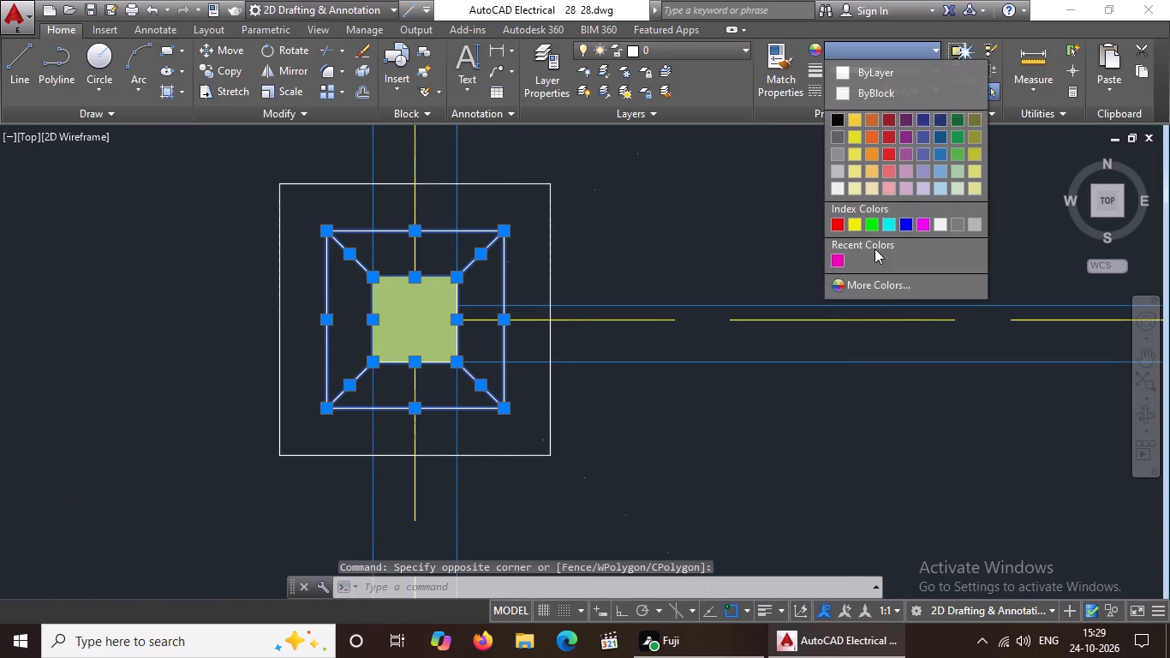
{"action": "left_click", "coordinate": [853, 224]}
{"action": "scroll", "coordinate": [667, 276], "scroll_direction": "down", "scroll_amount": 5}
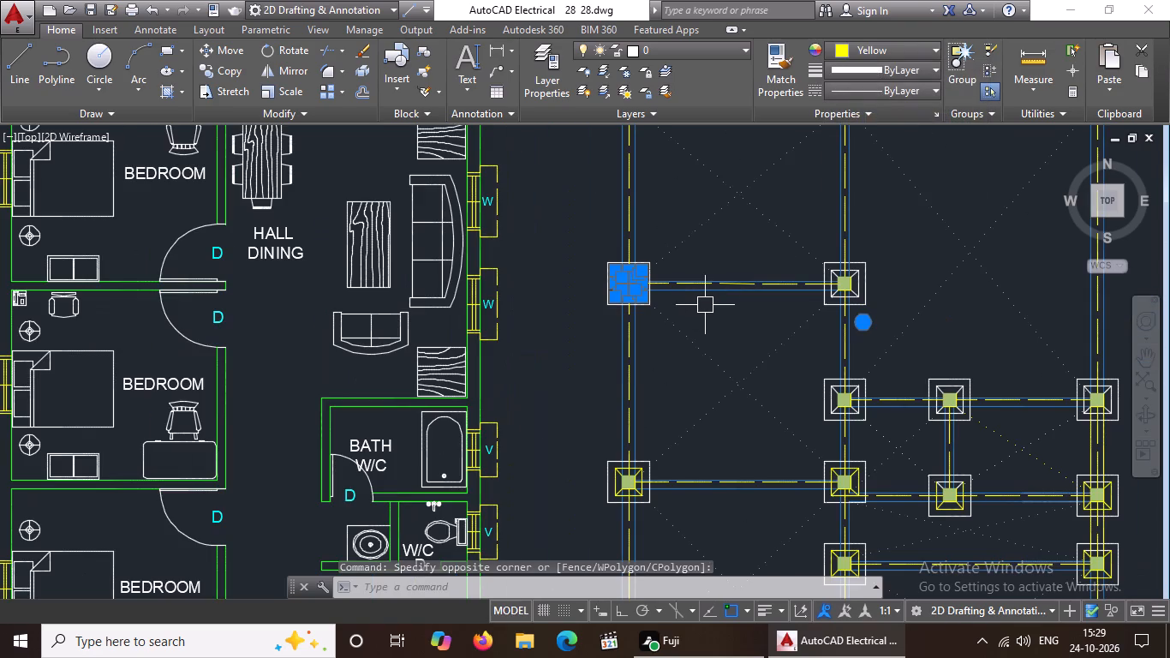
{"action": "key", "text": "Escape"}
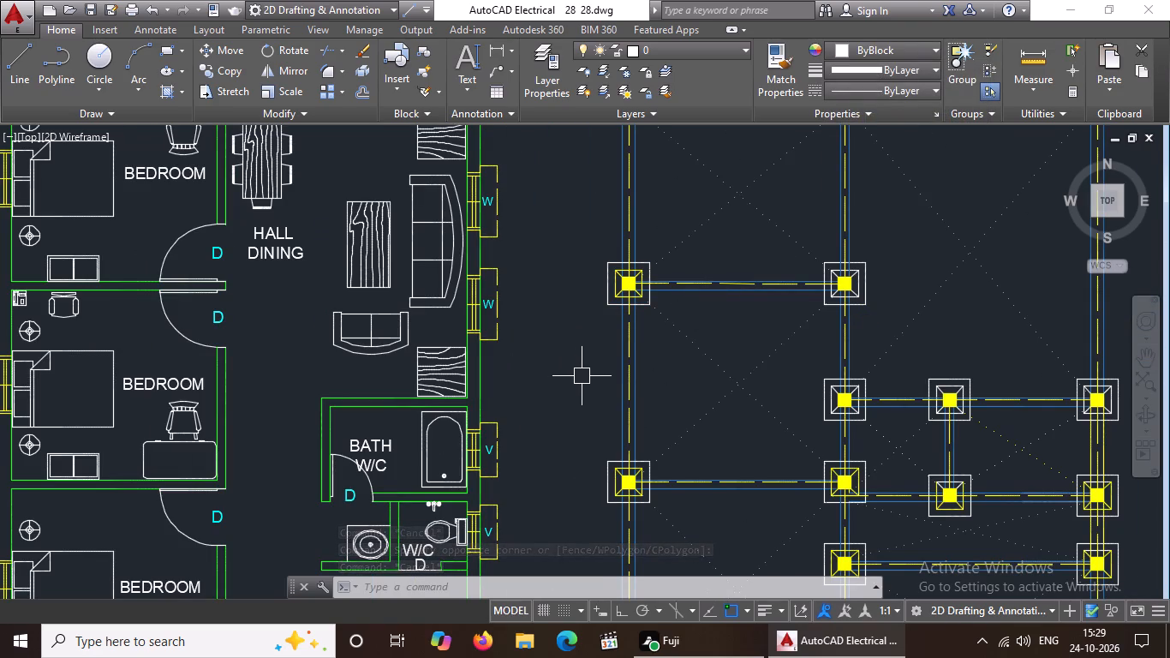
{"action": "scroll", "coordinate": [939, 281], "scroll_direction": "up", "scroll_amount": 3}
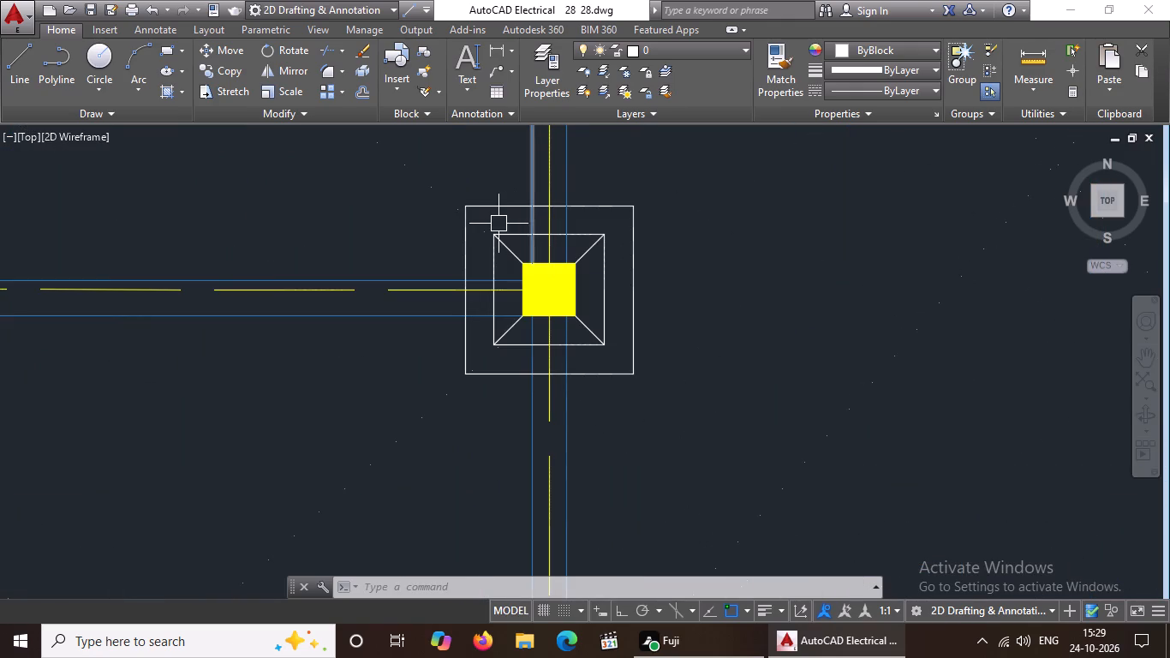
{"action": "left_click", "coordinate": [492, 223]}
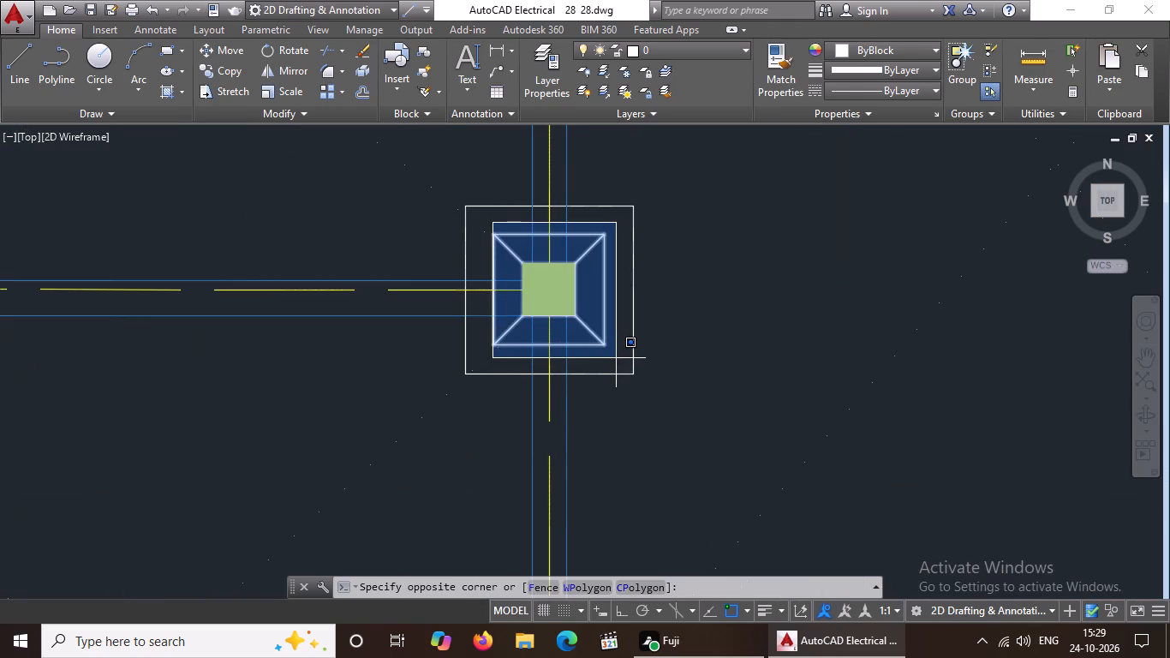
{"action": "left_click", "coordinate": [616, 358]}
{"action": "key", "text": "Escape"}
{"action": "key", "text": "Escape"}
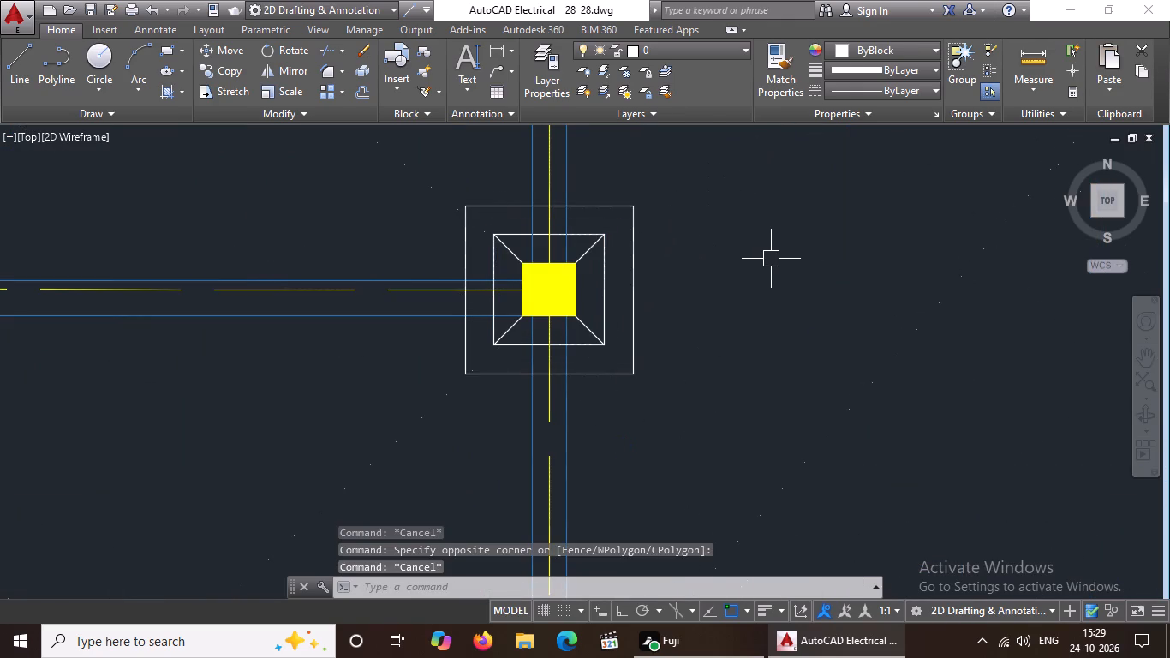
Change the inner squares and diagonals of the right footing in the third row to Yellow.
{"action": "scroll", "coordinate": [480, 233], "scroll_direction": "up", "scroll_amount": 3}
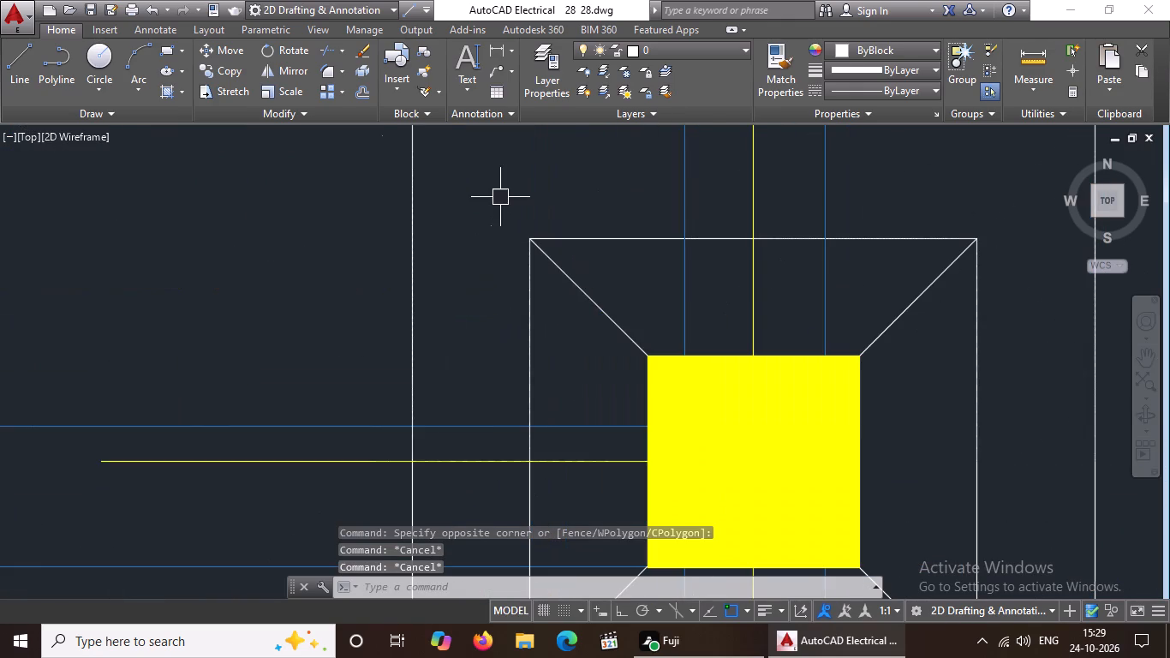
{"action": "left_click", "coordinate": [501, 191]}
{"action": "scroll", "coordinate": [543, 238], "scroll_direction": "down", "scroll_amount": 5}
{"action": "left_click", "coordinate": [622, 348]}
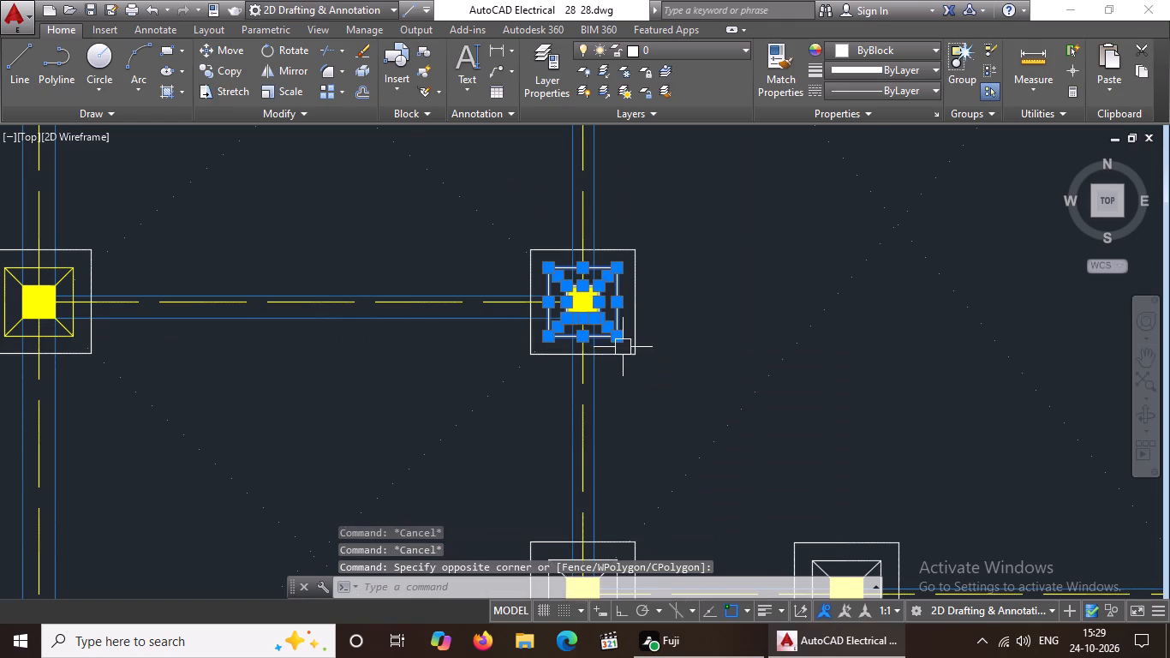
{"action": "left_click", "coordinate": [910, 46]}
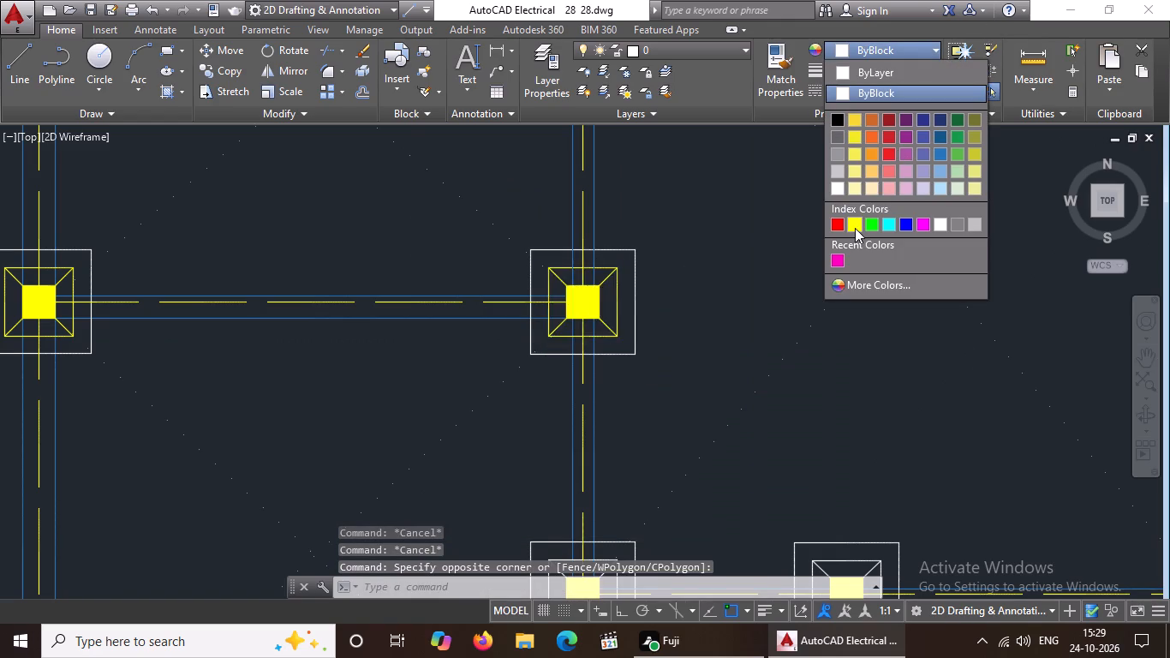
{"action": "left_click", "coordinate": [855, 228]}
{"action": "scroll", "coordinate": [736, 294], "scroll_direction": "down", "scroll_amount": 3}
{"action": "key", "text": "Escape"}
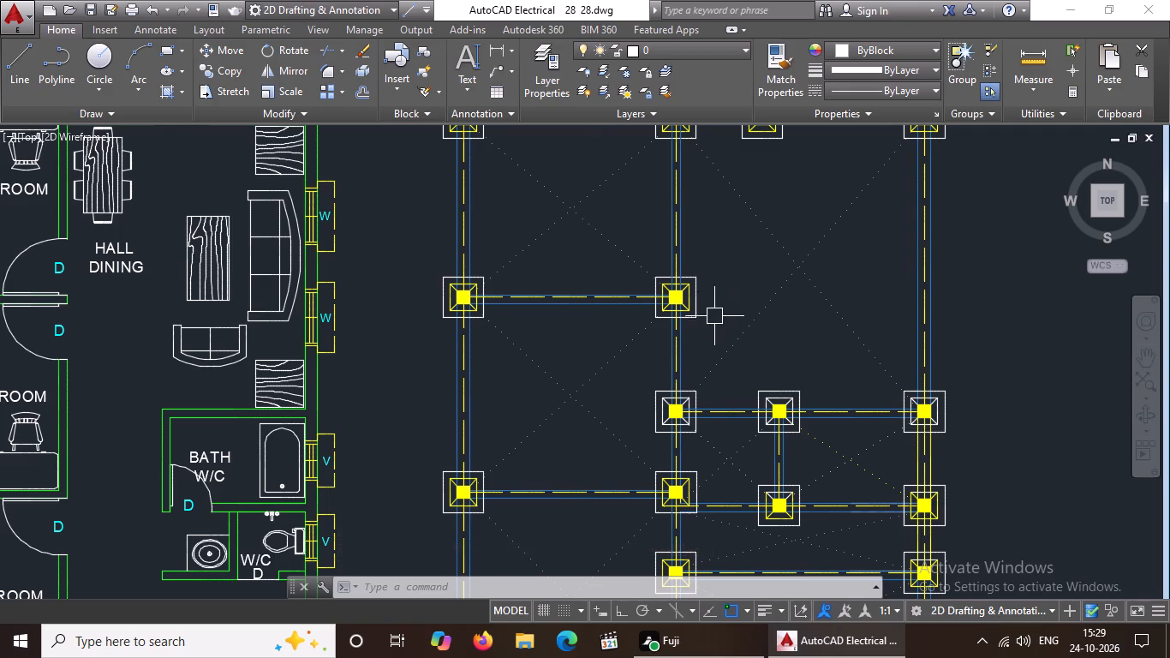
Change the inner squares and diagonals of the leftmost footing in the fourth row to Yellow.
{"action": "scroll", "coordinate": [720, 314], "scroll_direction": "up", "scroll_amount": 3}
{"action": "scroll", "coordinate": [720, 316], "scroll_direction": "down", "scroll_amount": 3}
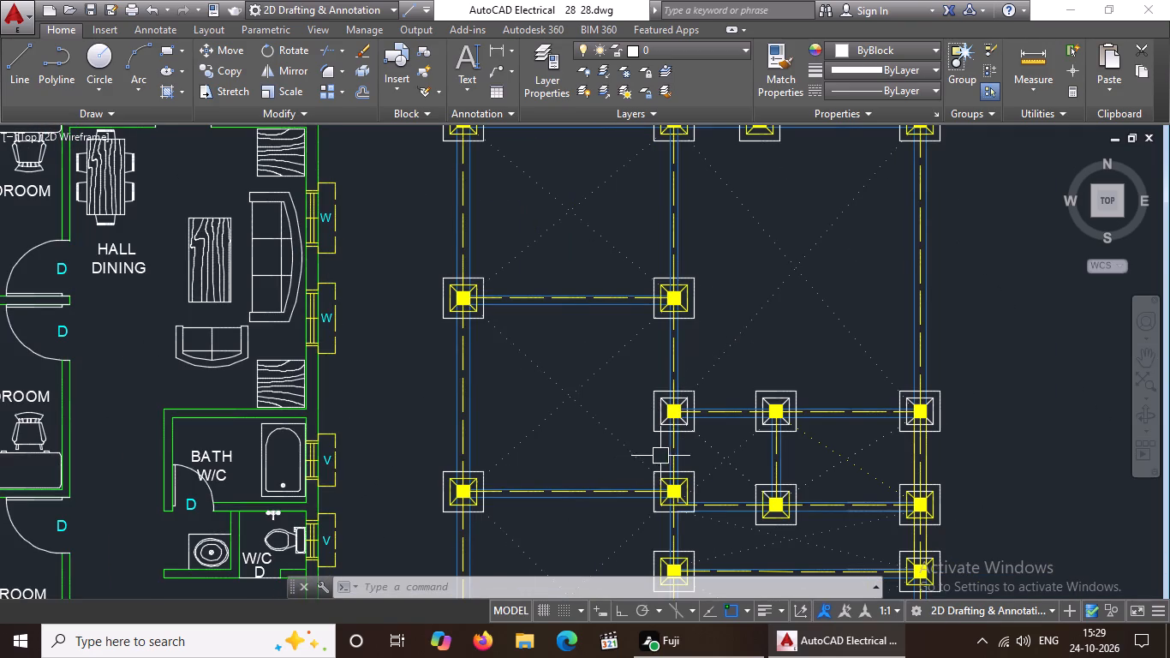
{"action": "scroll", "coordinate": [687, 433], "scroll_direction": "up", "scroll_amount": 3}
{"action": "scroll", "coordinate": [591, 321], "scroll_direction": "up", "scroll_amount": 2}
{"action": "left_click", "coordinate": [517, 230]}
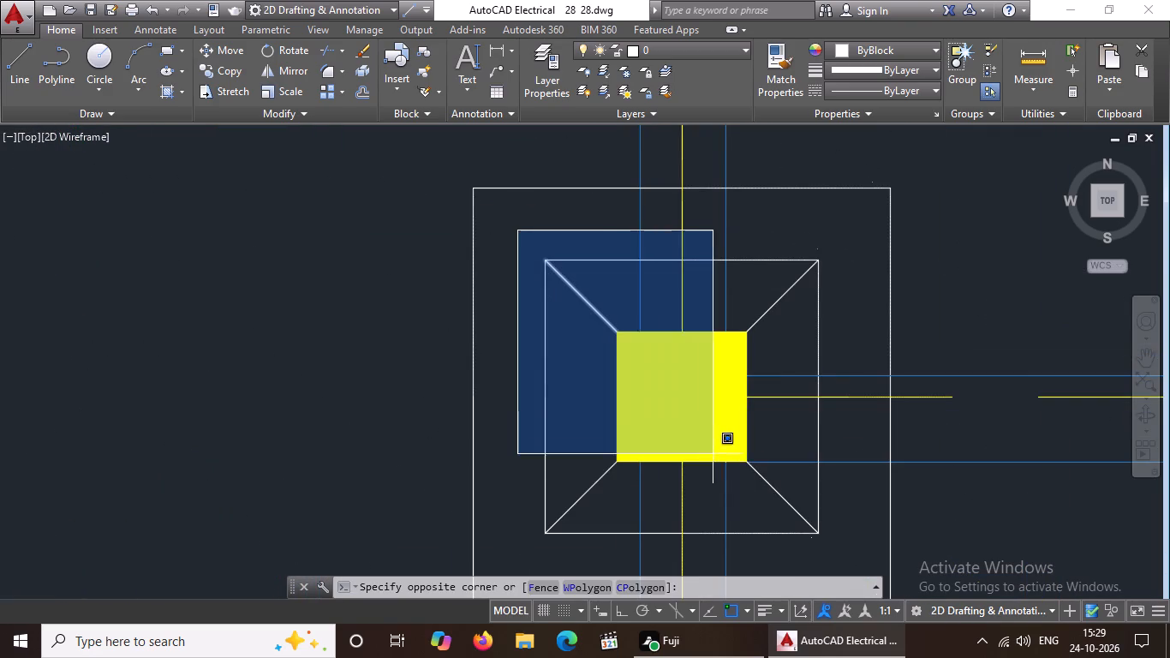
{"action": "left_click", "coordinate": [845, 562]}
{"action": "left_click", "coordinate": [910, 53]}
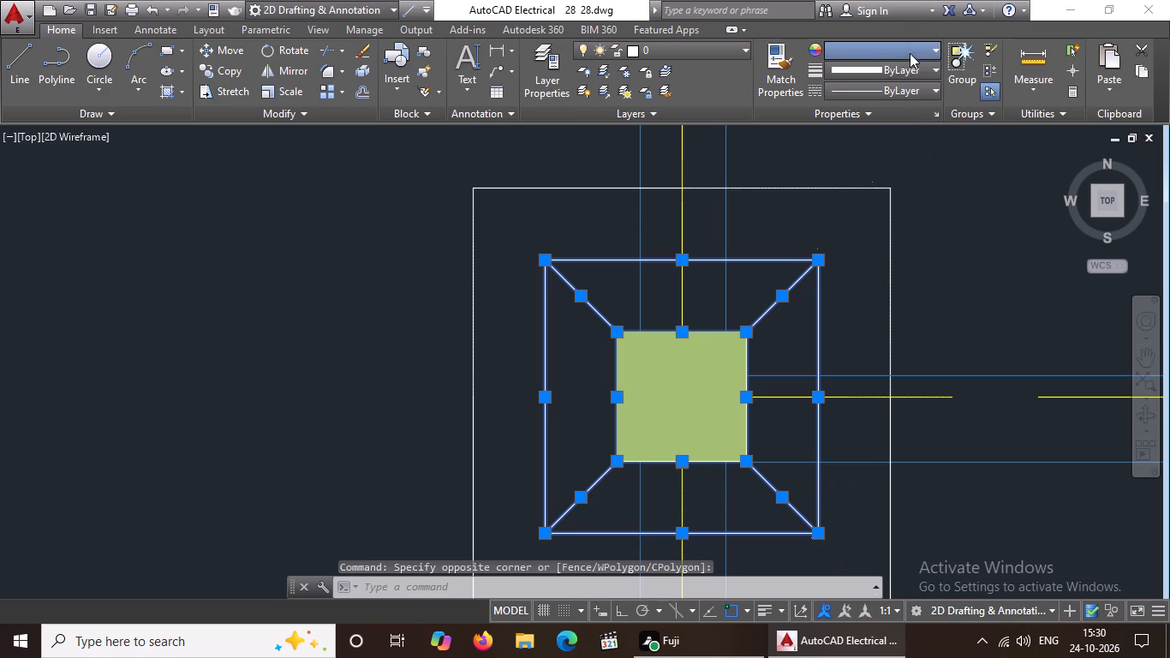
{"action": "left_click", "coordinate": [853, 229]}
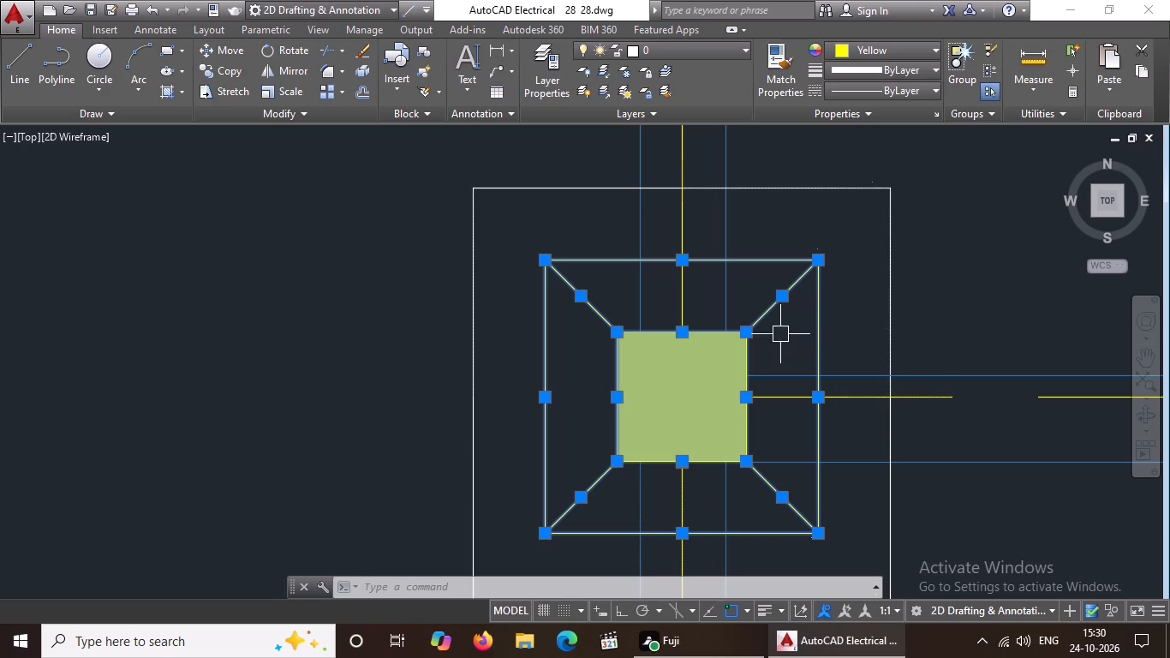
Change the inner squares and diagonals of the middle footing in the fourth row to Yellow.
{"action": "scroll", "coordinate": [801, 296], "scroll_direction": "down", "scroll_amount": 5}
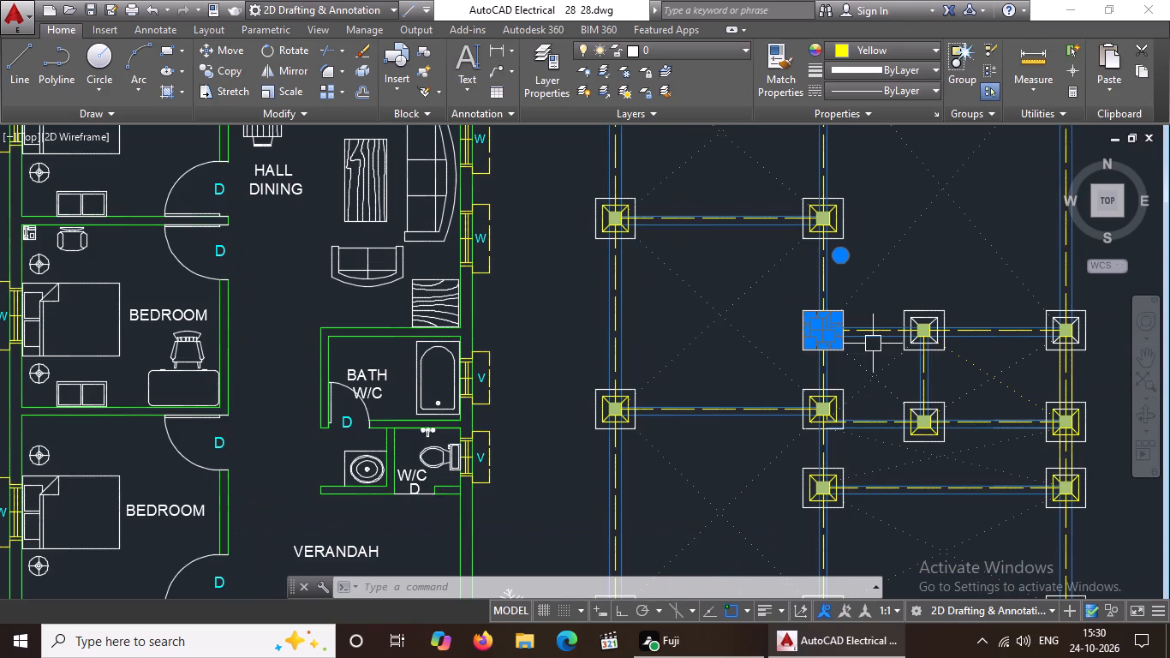
{"action": "key", "text": "Escape"}
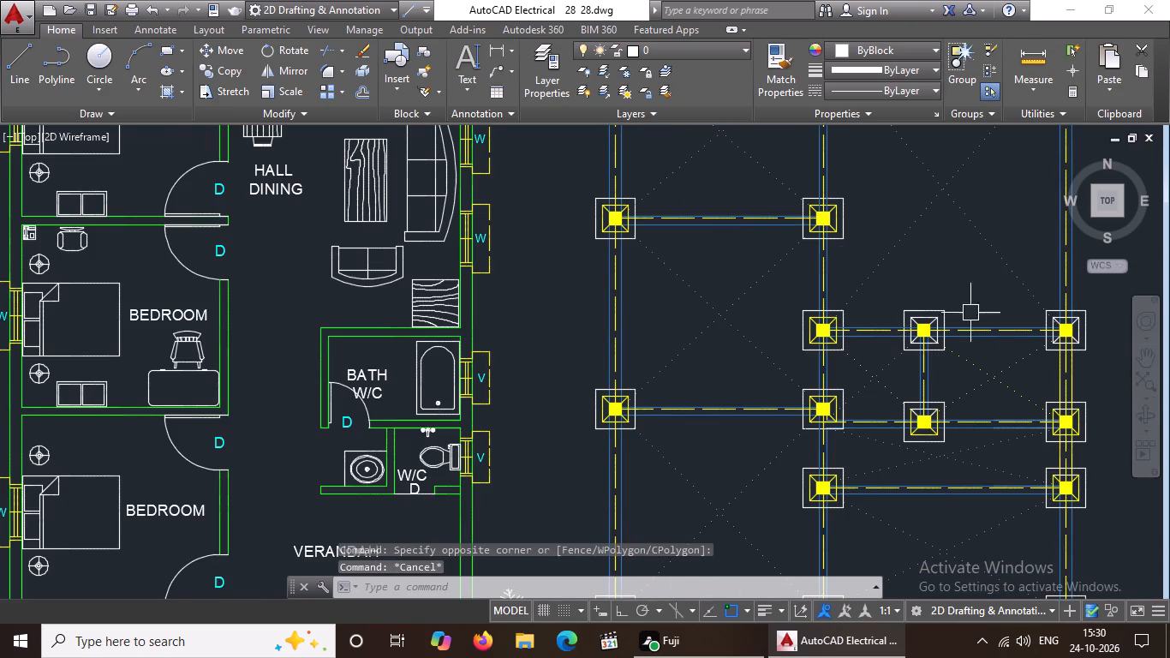
{"action": "scroll", "coordinate": [1008, 328], "scroll_direction": "up", "scroll_amount": 2}
{"action": "scroll", "coordinate": [977, 338], "scroll_direction": "down", "scroll_amount": 3}
{"action": "scroll", "coordinate": [1059, 353], "scroll_direction": "up", "scroll_amount": 3}
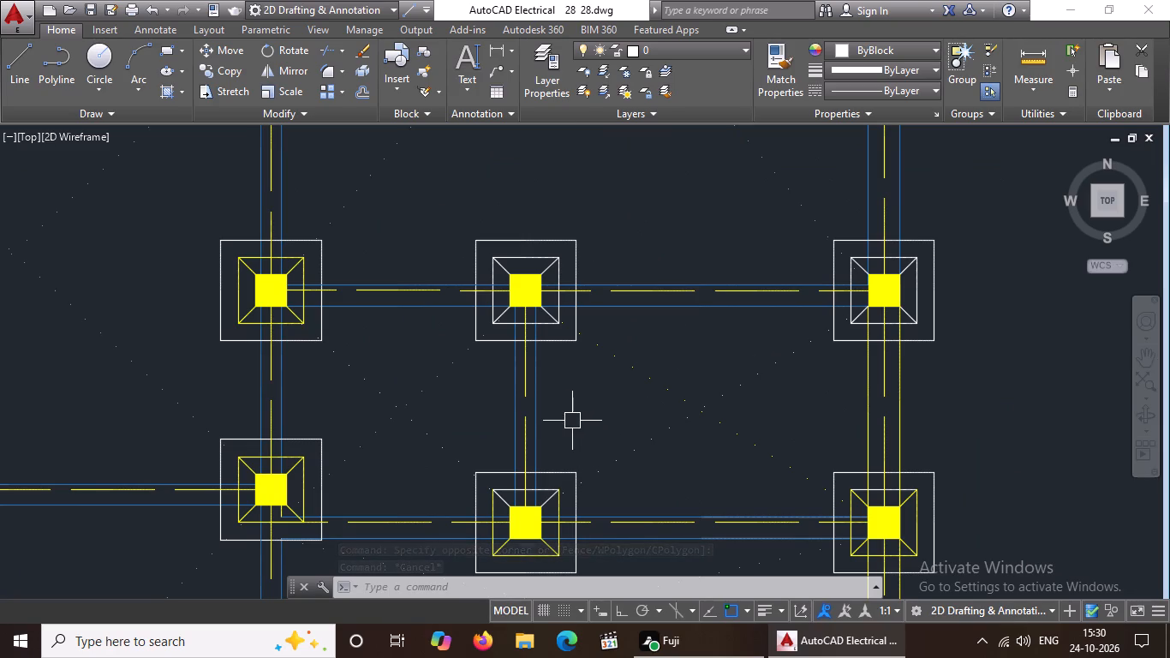
{"action": "scroll", "coordinate": [489, 310], "scroll_direction": "up", "scroll_amount": 1}
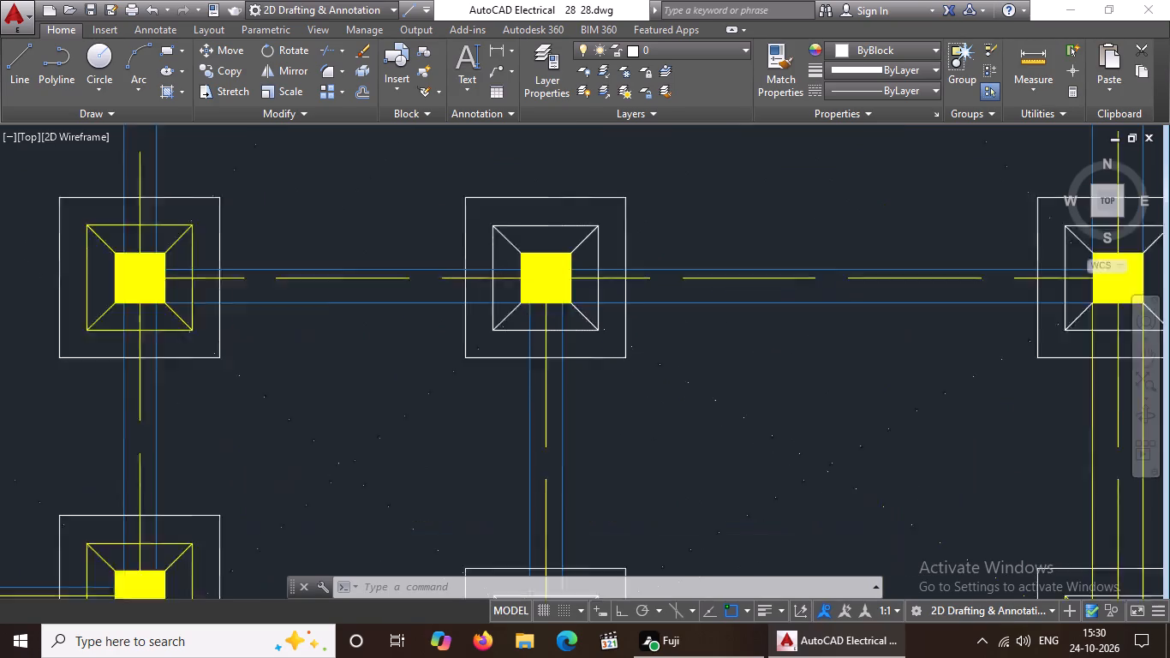
{"action": "scroll", "coordinate": [489, 310], "scroll_direction": "up", "scroll_amount": 2}
{"action": "scroll", "coordinate": [510, 190], "scroll_direction": "down", "scroll_amount": 4}
{"action": "scroll", "coordinate": [515, 165], "scroll_direction": "up", "scroll_amount": 3}
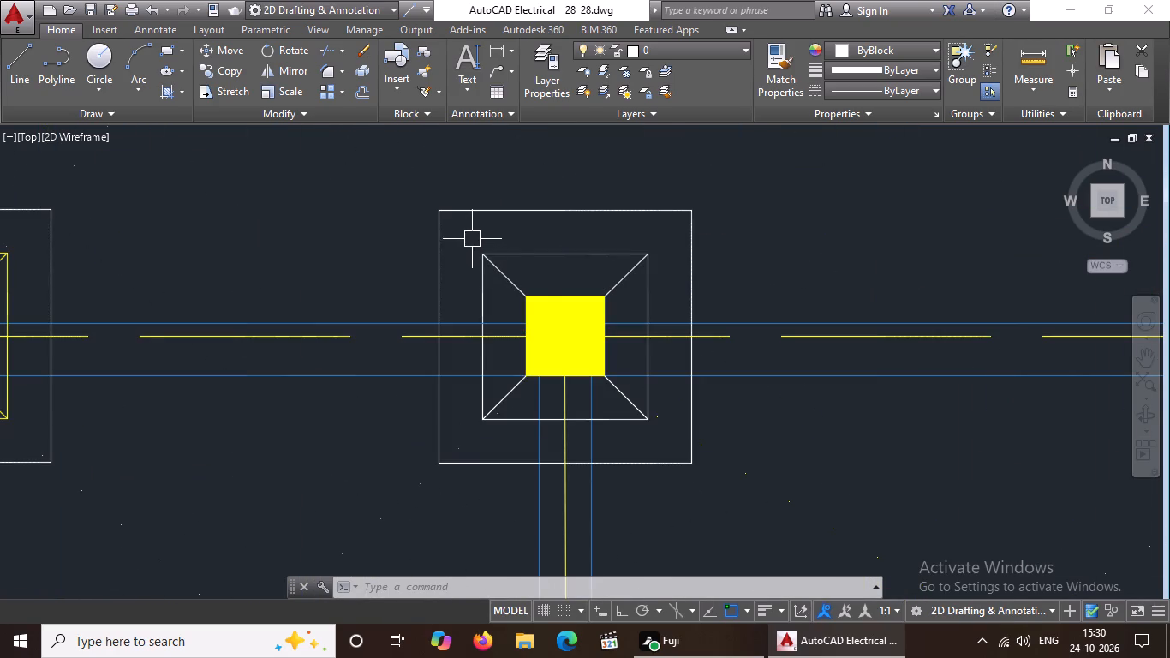
{"action": "left_click", "coordinate": [472, 239]}
{"action": "left_click", "coordinate": [655, 439]}
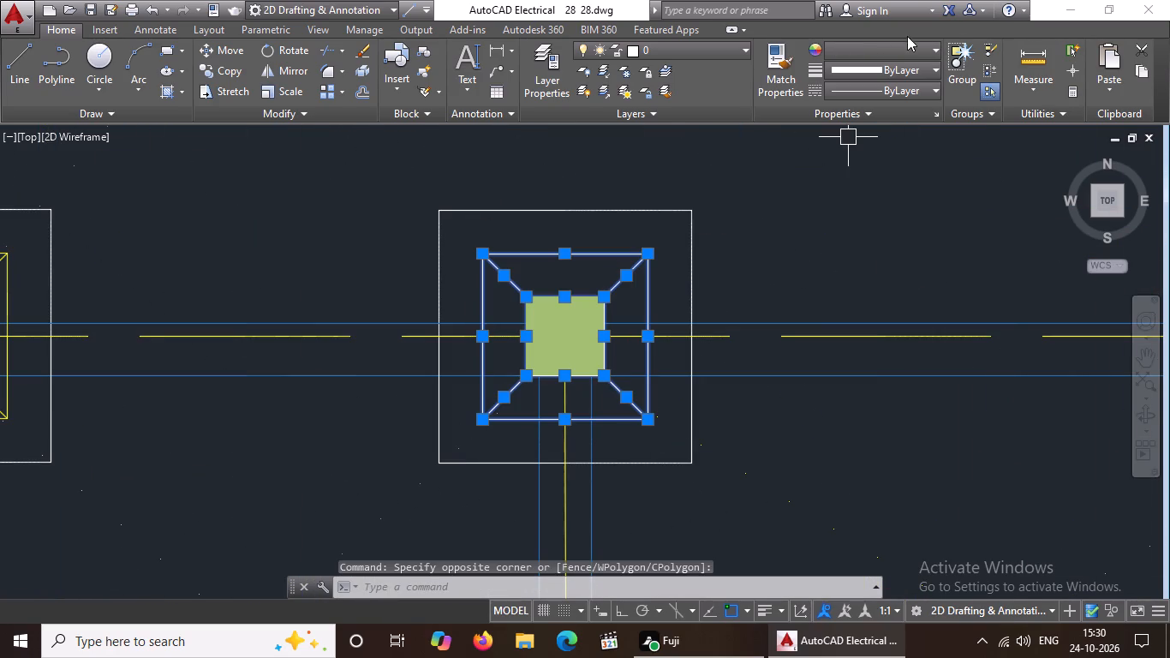
{"action": "left_click", "coordinate": [894, 45]}
{"action": "left_click", "coordinate": [854, 222]}
{"action": "scroll", "coordinate": [704, 242], "scroll_direction": "down", "scroll_amount": 4}
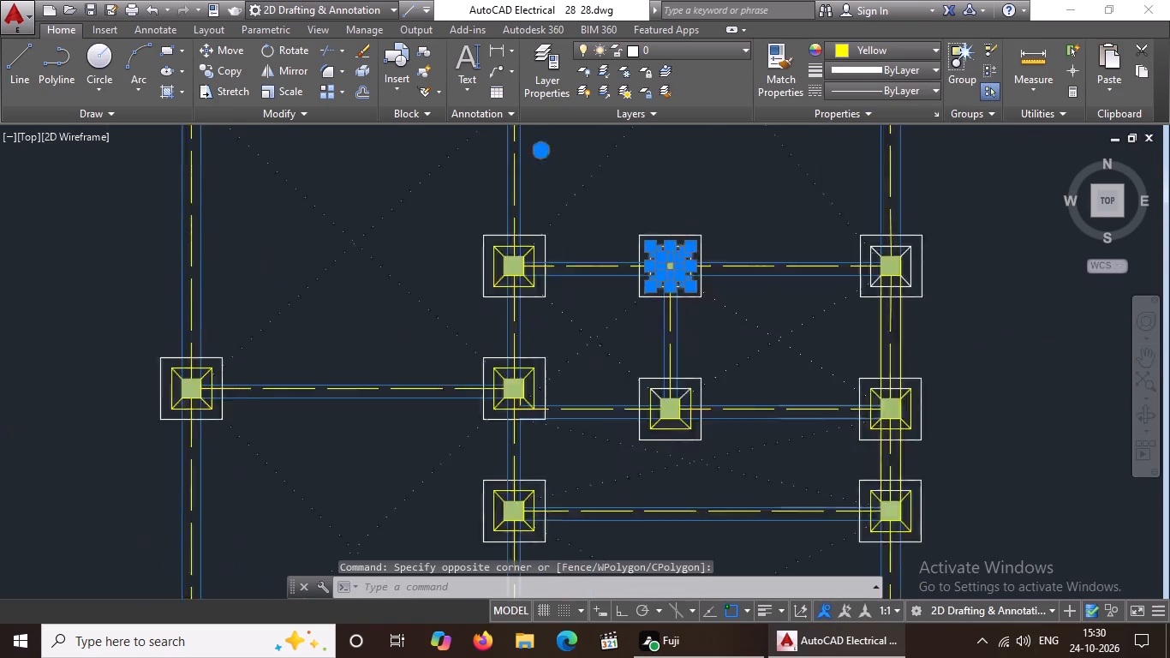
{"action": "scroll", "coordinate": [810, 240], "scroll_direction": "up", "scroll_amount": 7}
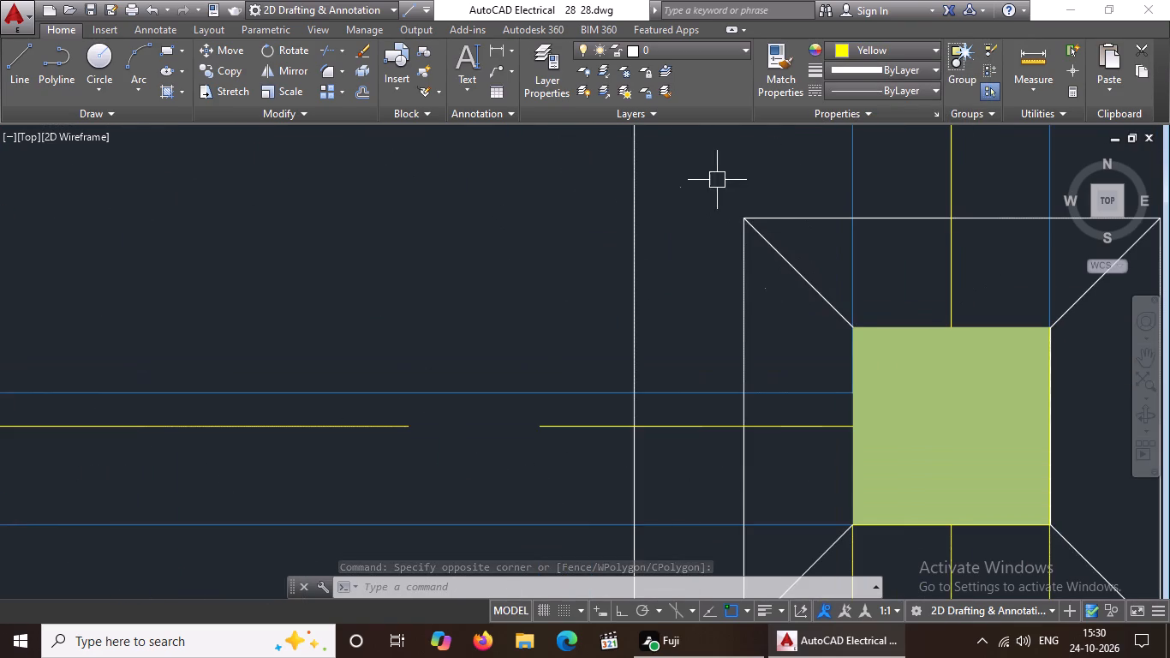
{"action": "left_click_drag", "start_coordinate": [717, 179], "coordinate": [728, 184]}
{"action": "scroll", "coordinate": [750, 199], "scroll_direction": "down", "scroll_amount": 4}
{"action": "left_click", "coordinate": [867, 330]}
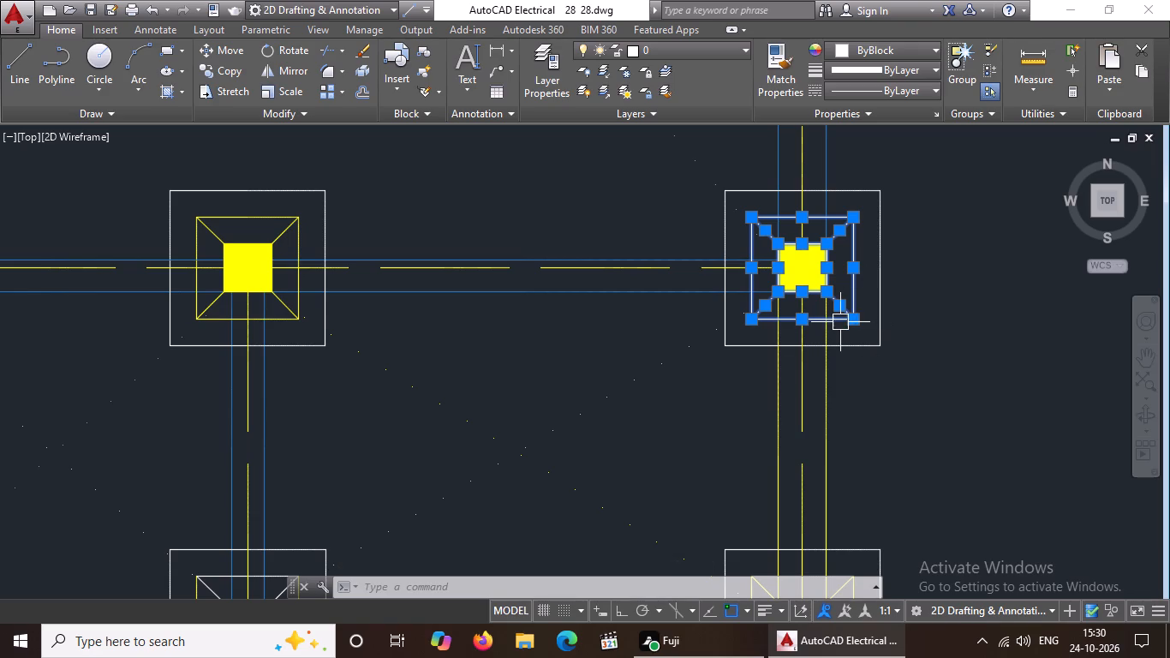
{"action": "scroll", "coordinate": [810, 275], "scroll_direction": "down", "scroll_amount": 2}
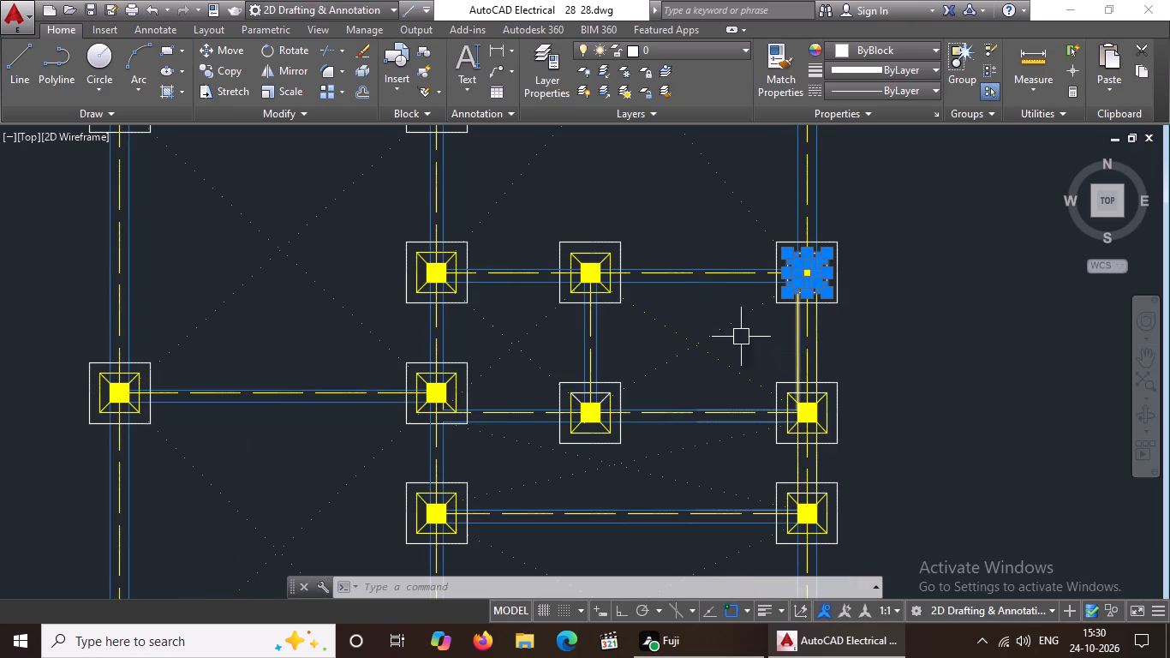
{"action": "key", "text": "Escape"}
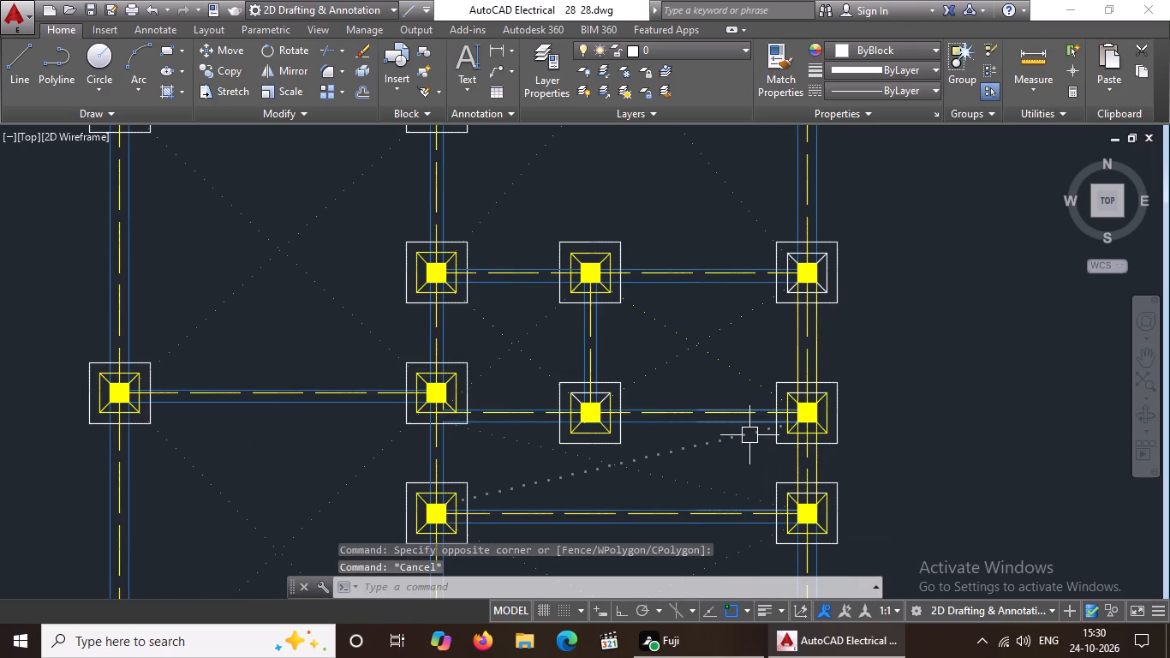
Change the remaining white upper lines and upper diagonals of the footing directly below the fourth row's middle footing to Yellow.
{"action": "scroll", "coordinate": [836, 307], "scroll_direction": "up", "scroll_amount": 1}
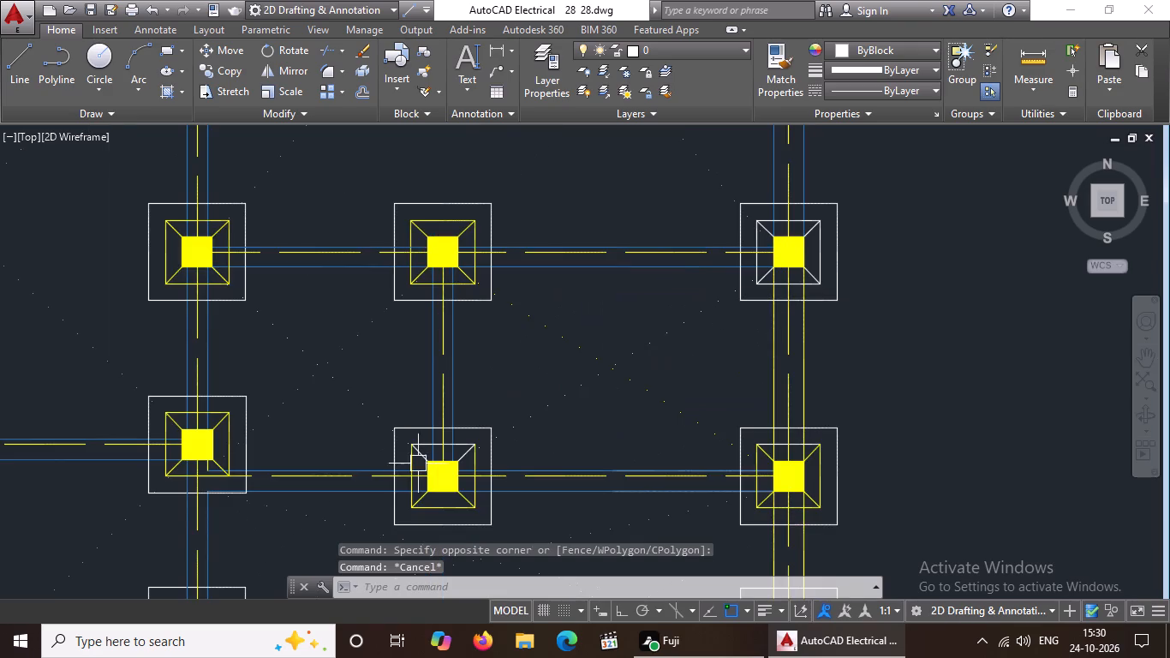
{"action": "scroll", "coordinate": [433, 479], "scroll_direction": "up", "scroll_amount": 3}
{"action": "left_click_drag", "start_coordinate": [313, 311], "coordinate": [322, 326]}
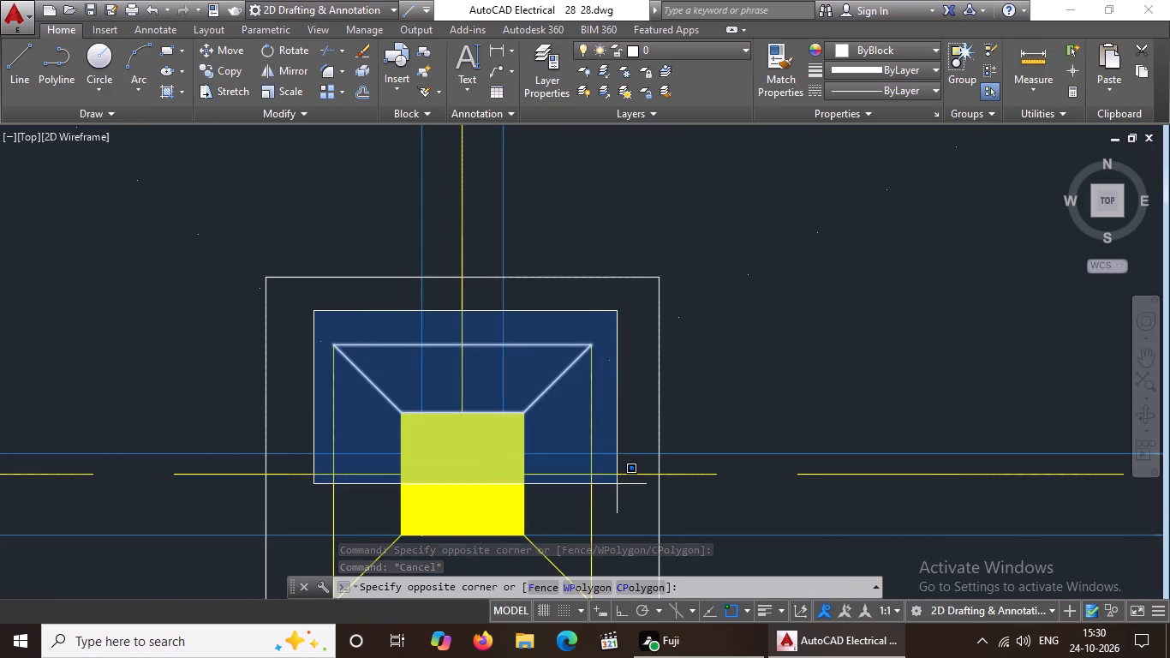
{"action": "left_click", "coordinate": [600, 488]}
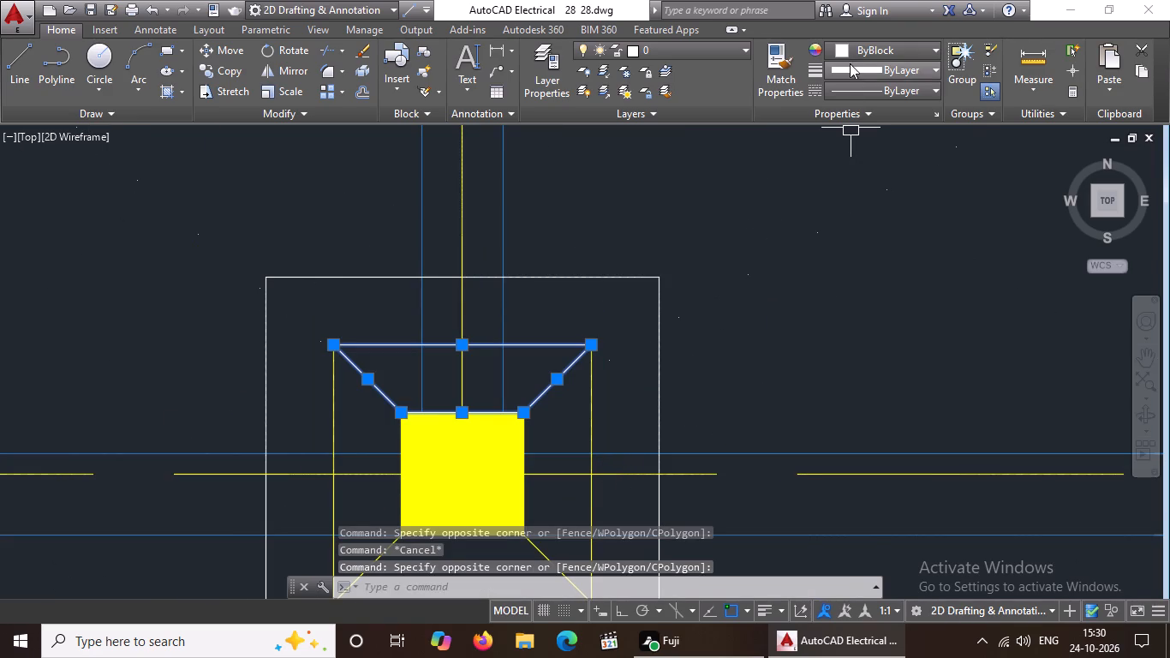
{"action": "left_click", "coordinate": [852, 51]}
{"action": "left_click", "coordinate": [857, 226]}
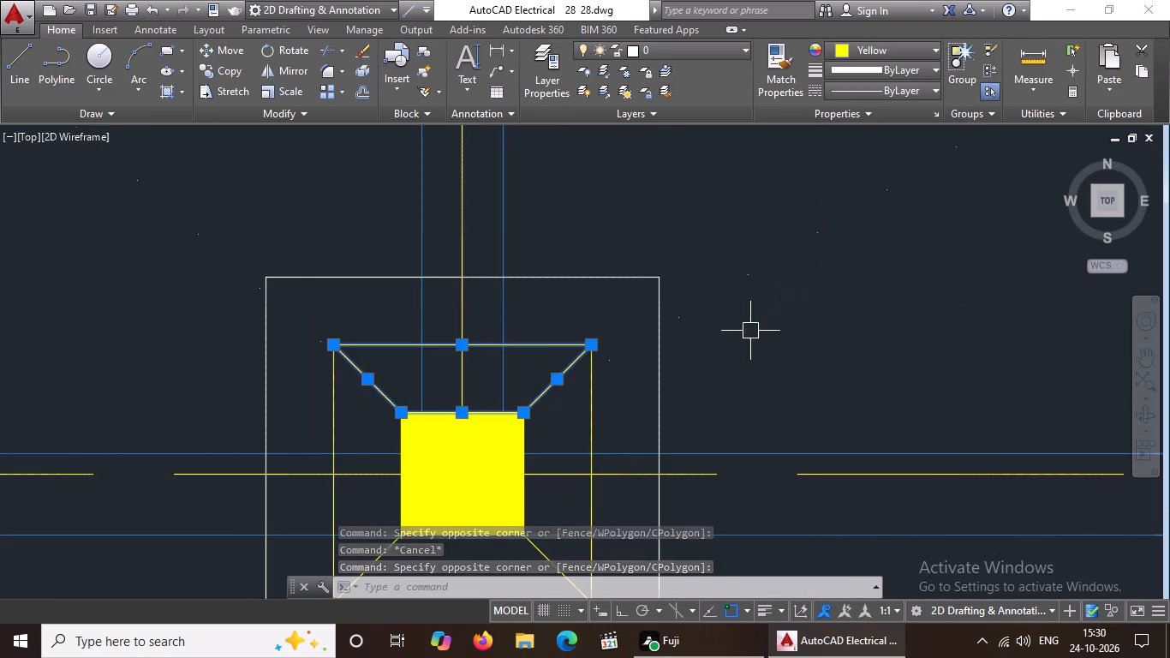
{"action": "scroll", "coordinate": [750, 331], "scroll_direction": "down", "scroll_amount": 4}
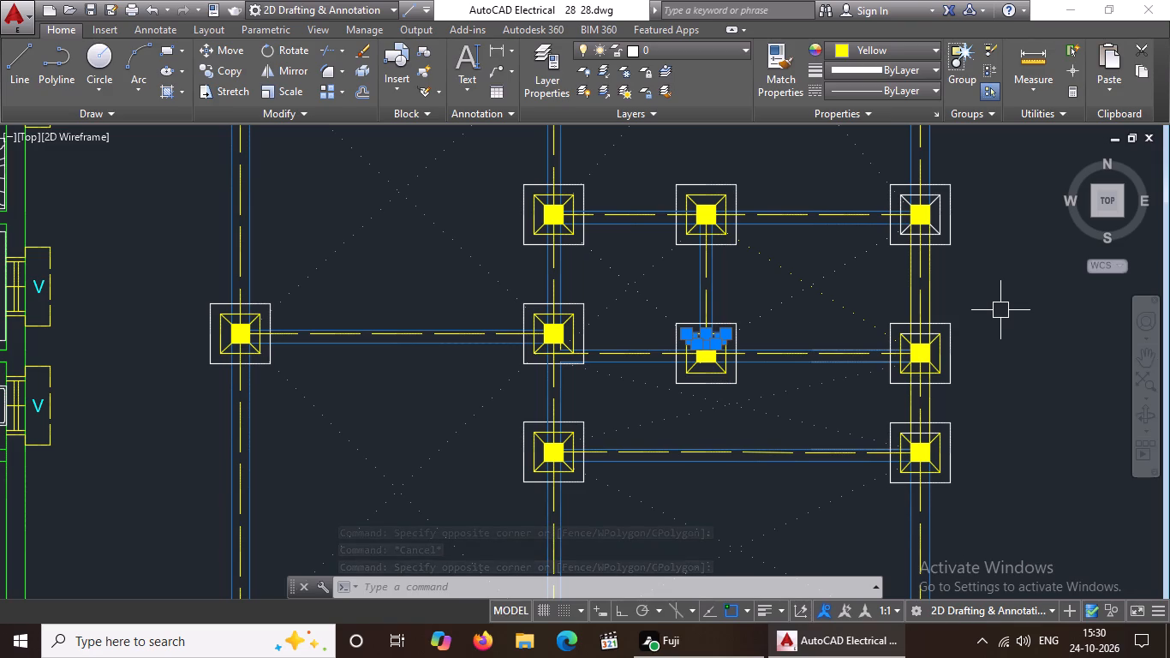
{"action": "key", "text": "Escape"}
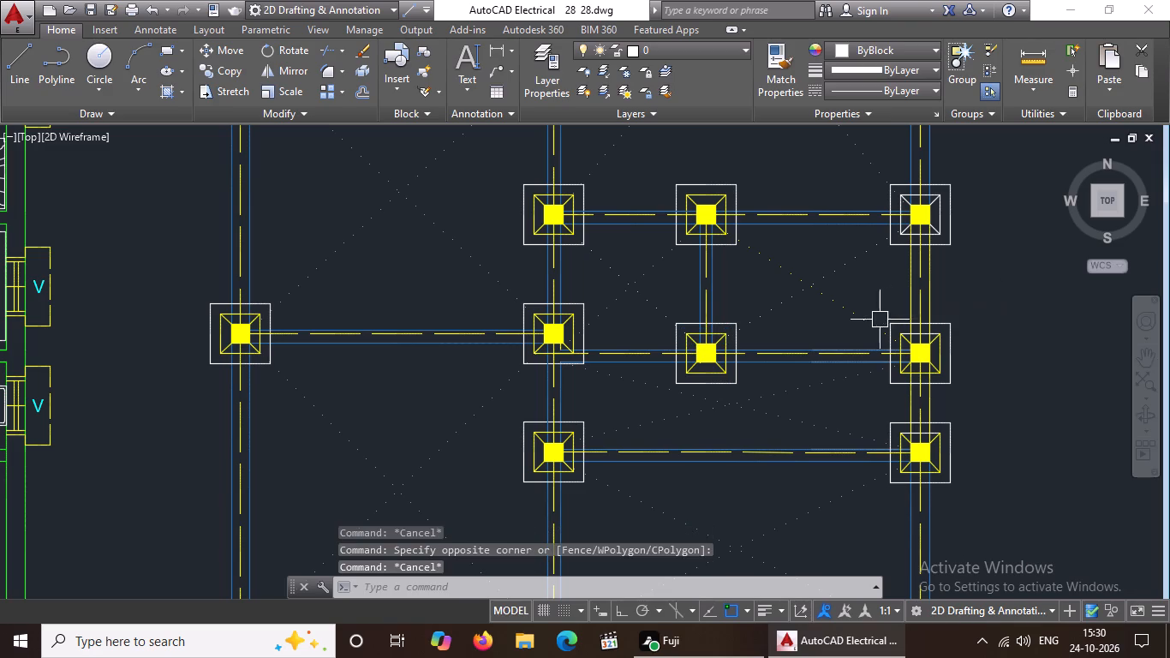
Change the inner squares and diagonals of the rightmost footing in the fourth row to Yellow.
{"action": "scroll", "coordinate": [689, 270], "scroll_direction": "down", "scroll_amount": 3}
{"action": "scroll", "coordinate": [810, 231], "scroll_direction": "up", "scroll_amount": 4}
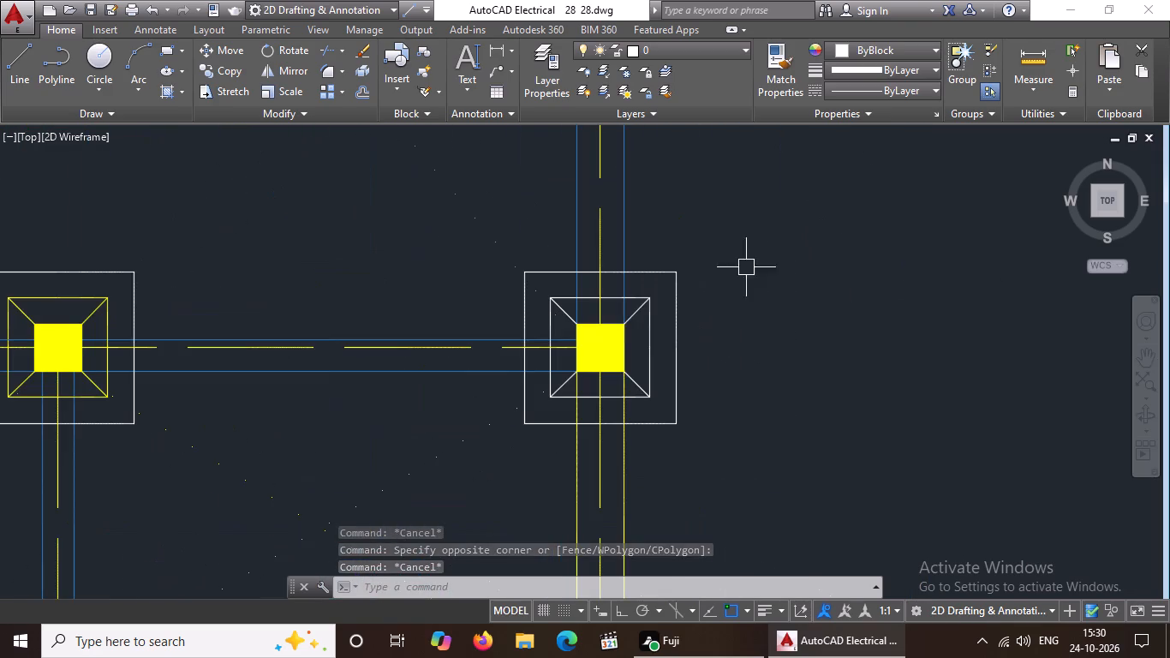
{"action": "scroll", "coordinate": [516, 333], "scroll_direction": "up", "scroll_amount": 2}
{"action": "left_click", "coordinate": [588, 205]}
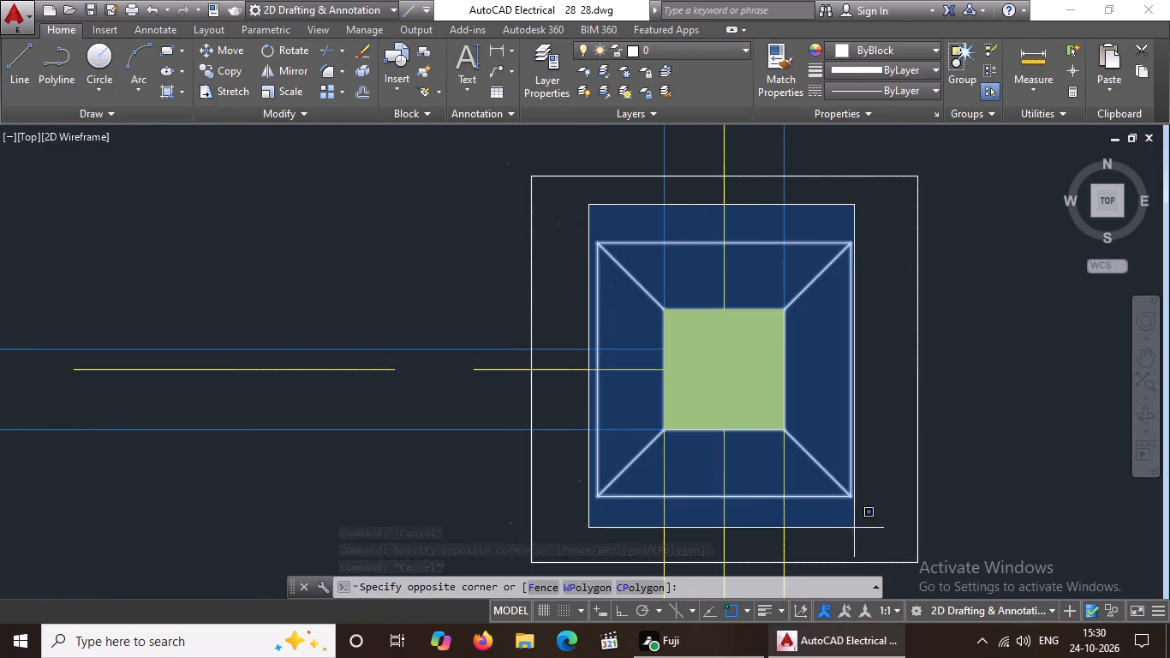
{"action": "left_click", "coordinate": [863, 523]}
{"action": "left_click", "coordinate": [922, 48]}
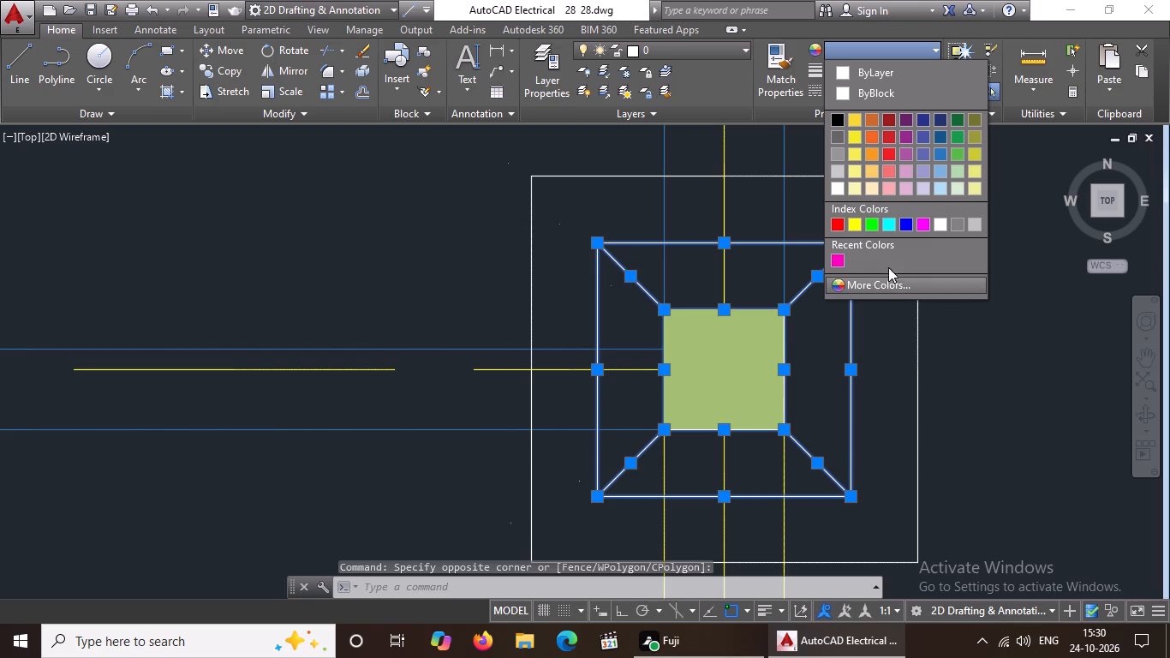
{"action": "left_click", "coordinate": [851, 220]}
{"action": "scroll", "coordinate": [873, 364], "scroll_direction": "down", "scroll_amount": 4}
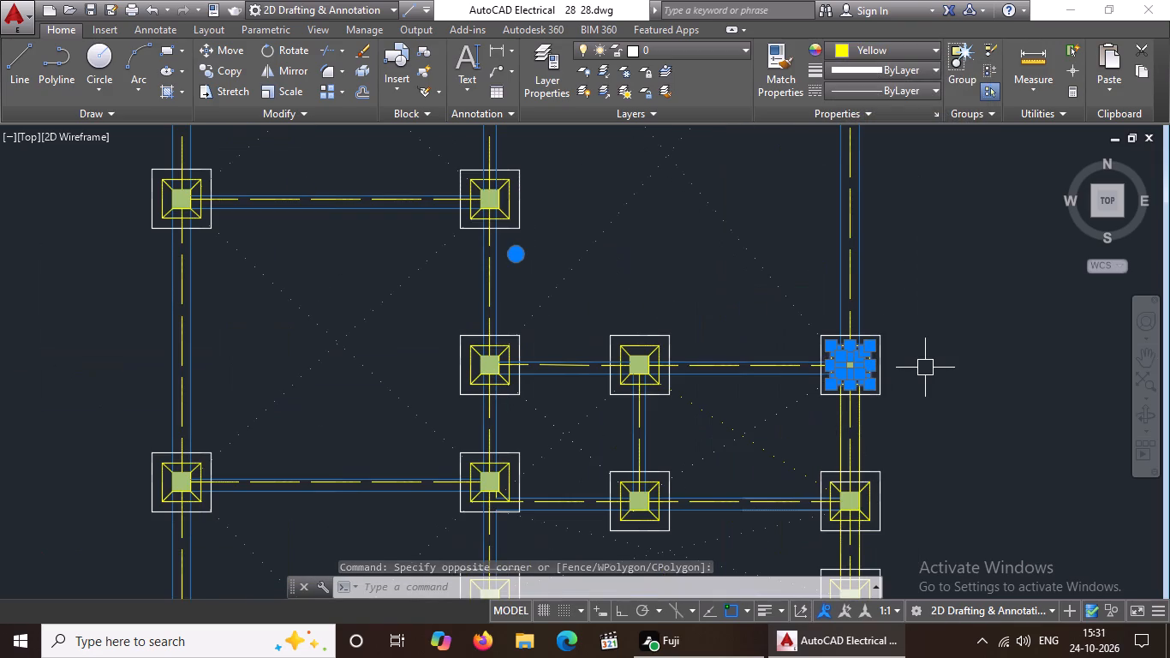
{"action": "scroll", "coordinate": [854, 526], "scroll_direction": "up", "scroll_amount": 3}
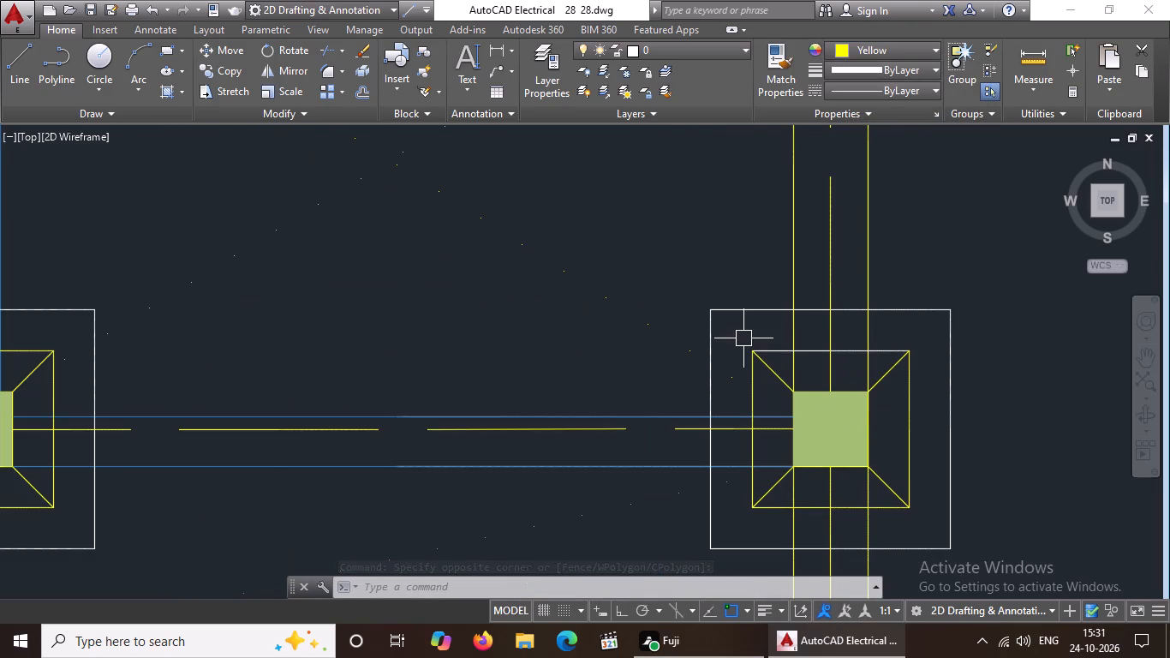
{"action": "scroll", "coordinate": [989, 410], "scroll_direction": "down", "scroll_amount": 4}
{"action": "key", "text": "Escape"}
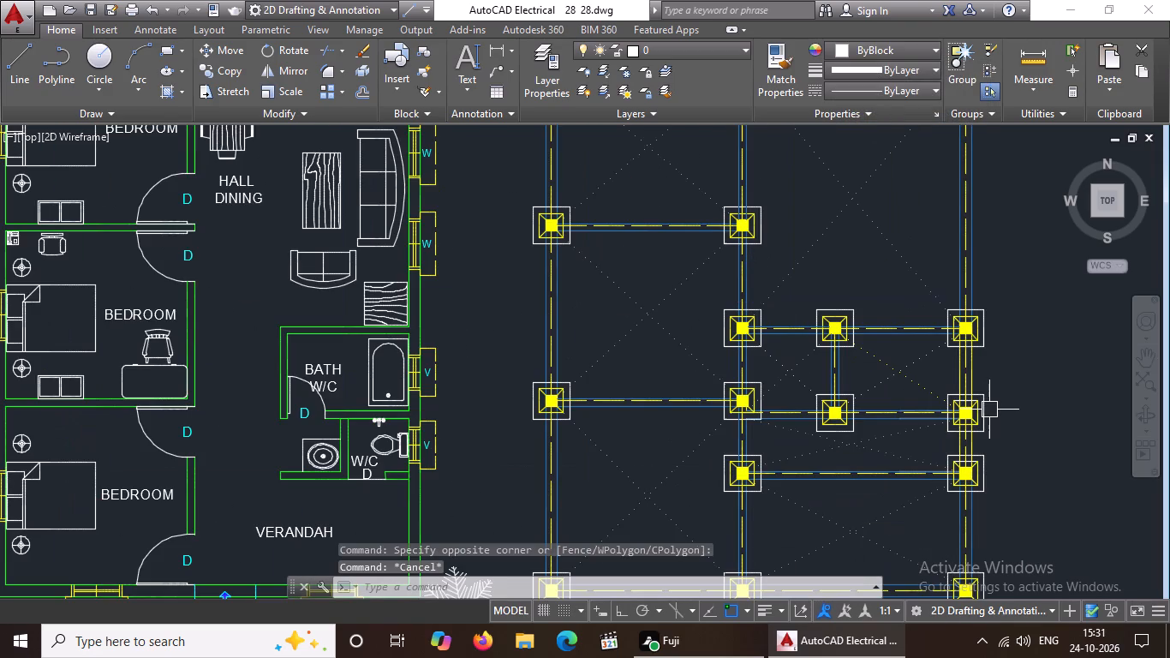
Change all inner lines and diagonals of the rightmost footing in the fifth row to Yellow.
{"action": "scroll", "coordinate": [985, 395], "scroll_direction": "up", "scroll_amount": 4}
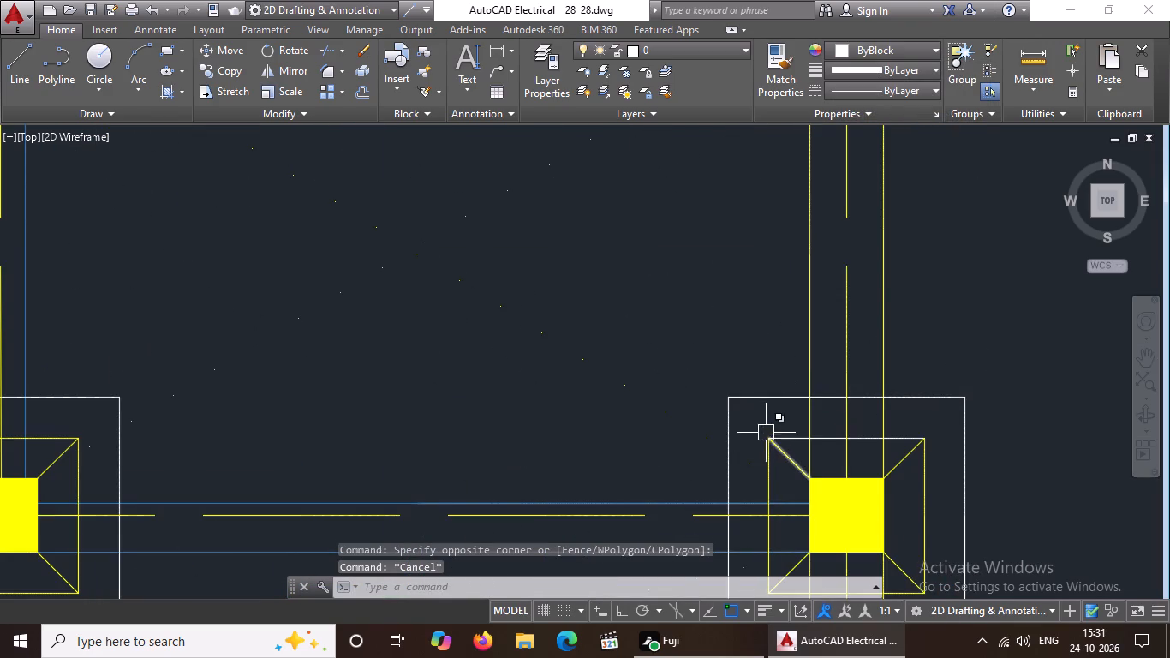
{"action": "left_click", "coordinate": [746, 417]}
{"action": "scroll", "coordinate": [891, 486], "scroll_direction": "down", "scroll_amount": 4}
{"action": "scroll", "coordinate": [919, 524], "scroll_direction": "up", "scroll_amount": 3}
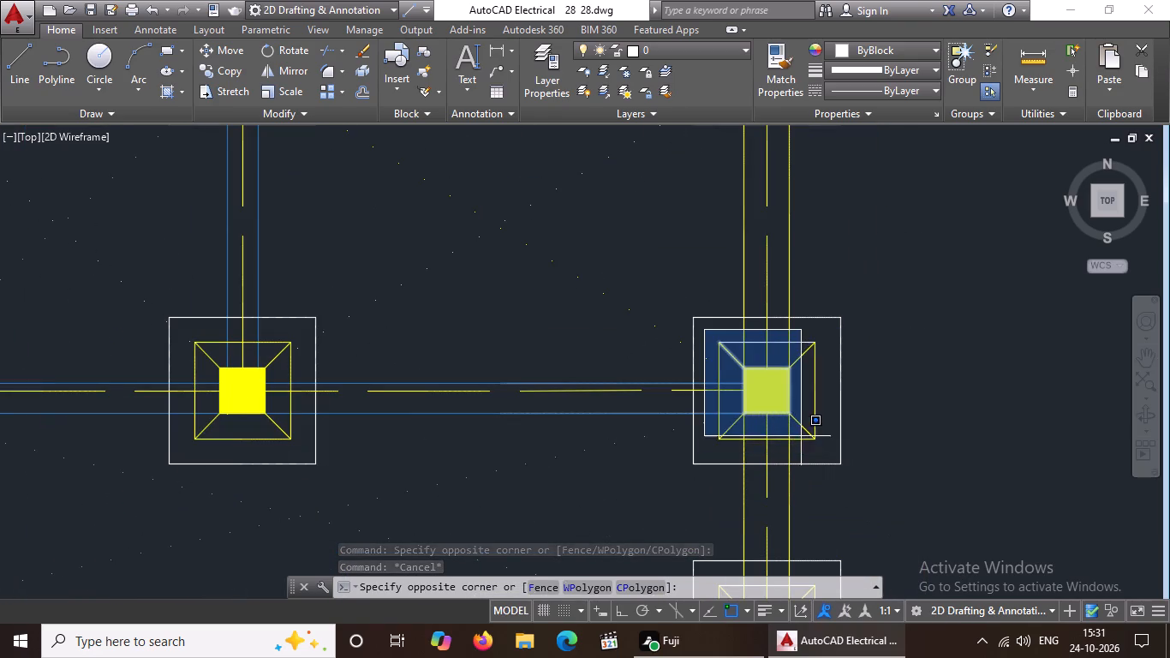
{"action": "left_click", "coordinate": [826, 449]}
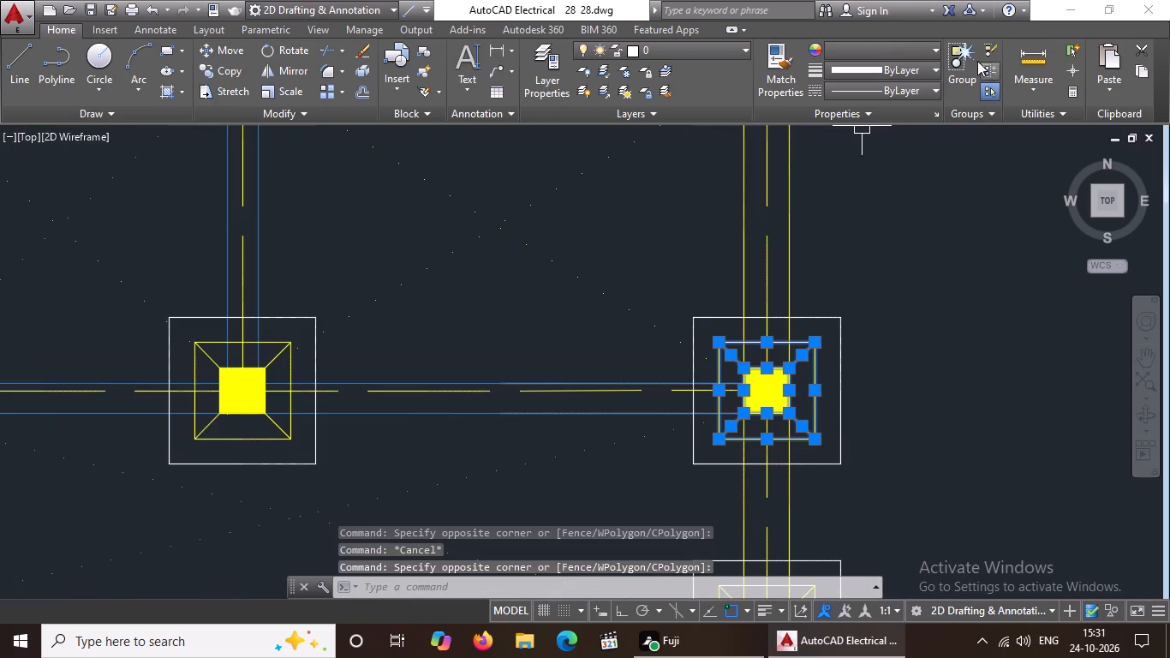
{"action": "left_click", "coordinate": [909, 48]}
{"action": "left_click", "coordinate": [851, 220]}
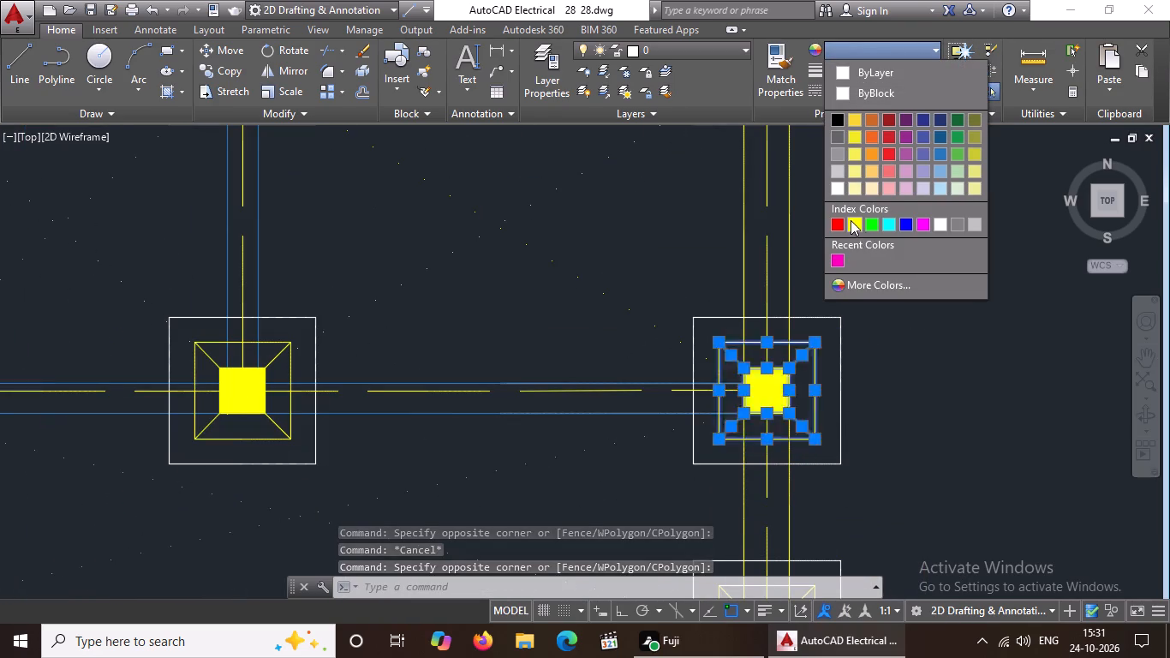
{"action": "scroll", "coordinate": [851, 241], "scroll_direction": "down", "scroll_amount": 4}
{"action": "key", "text": "Escape"}
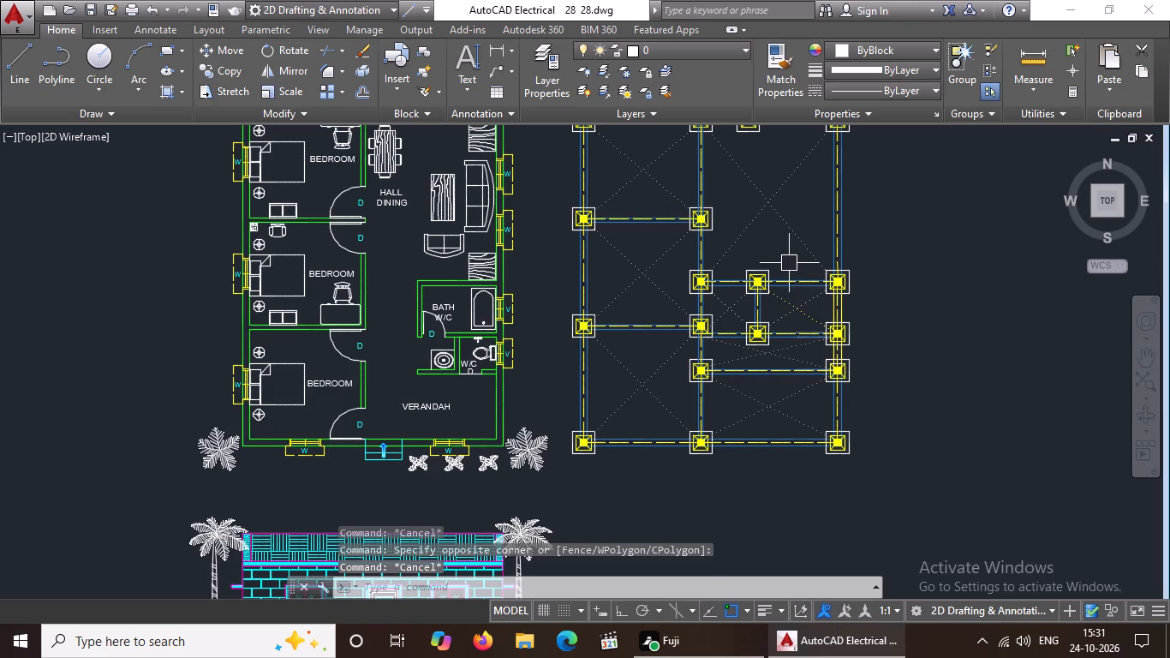
Set both crossing dotted diagonals of the left bay above the second footing row to colour 147,149,152.
{"action": "scroll", "coordinate": [789, 263], "scroll_direction": "down", "scroll_amount": 2}
{"action": "scroll", "coordinate": [763, 194], "scroll_direction": "up", "scroll_amount": 5}
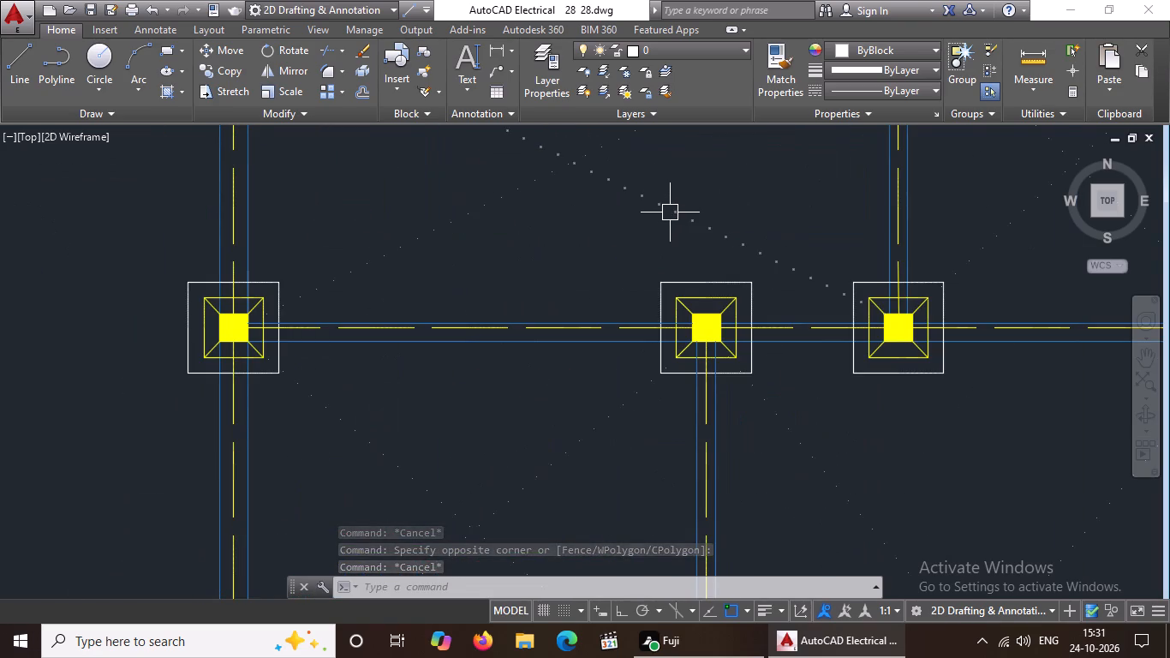
{"action": "left_click", "coordinate": [670, 212]}
{"action": "left_click", "coordinate": [877, 43]}
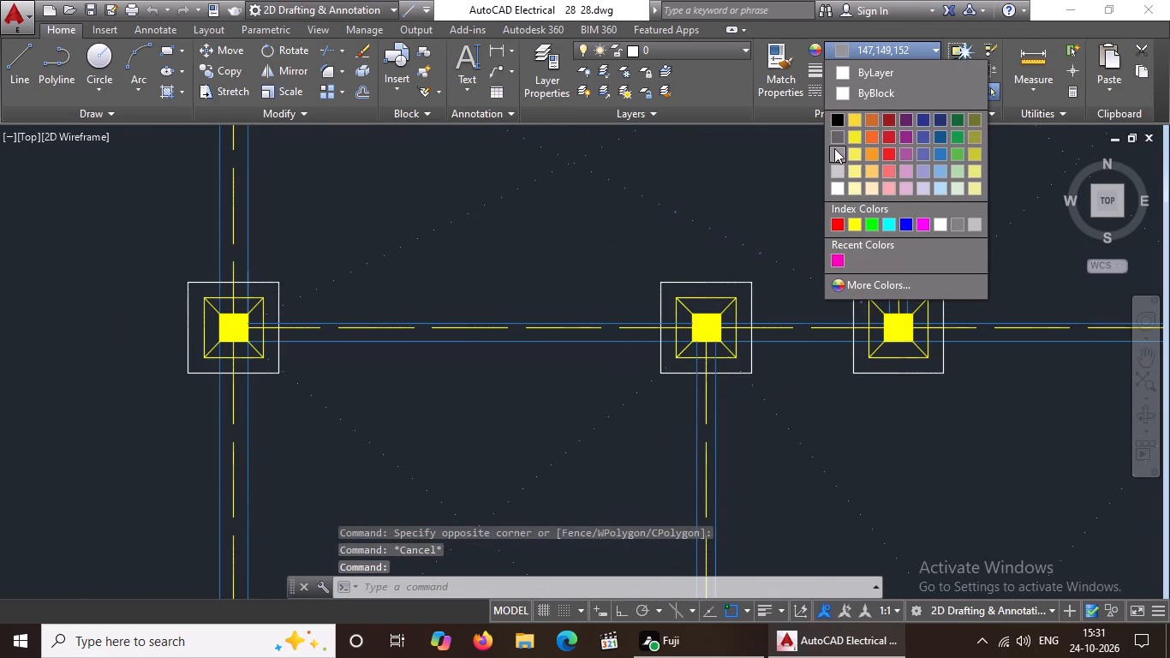
{"action": "left_click", "coordinate": [834, 147]}
{"action": "left_click", "coordinate": [474, 205]}
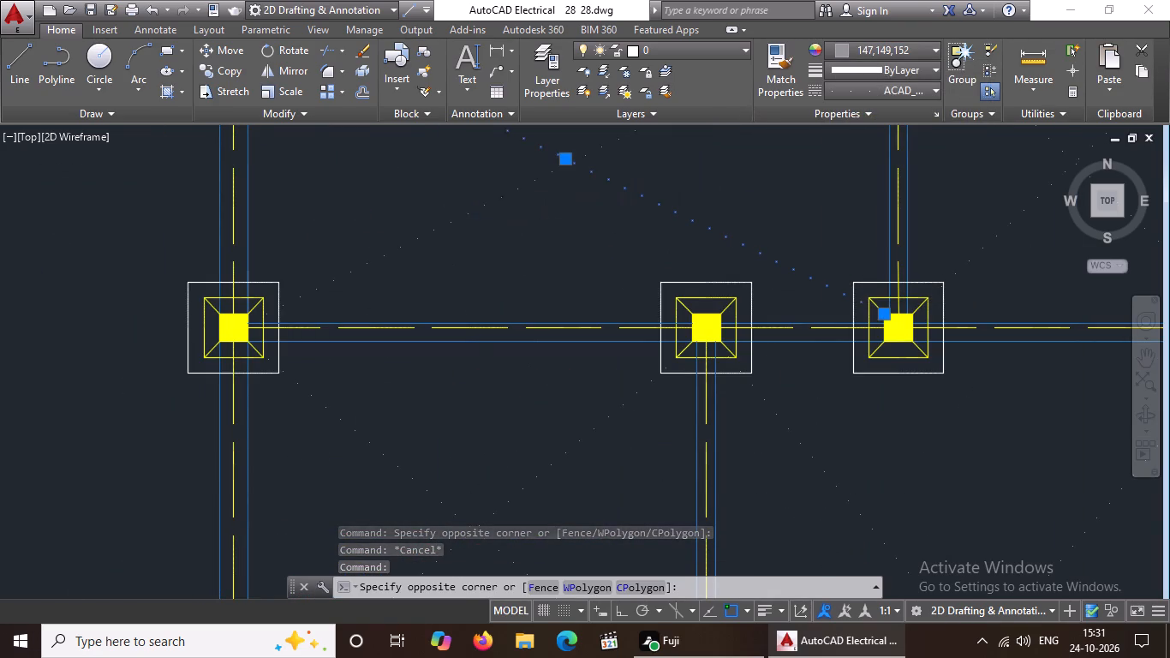
{"action": "left_click", "coordinate": [494, 206]}
{"action": "left_click", "coordinate": [496, 201]}
{"action": "left_click", "coordinate": [848, 47]}
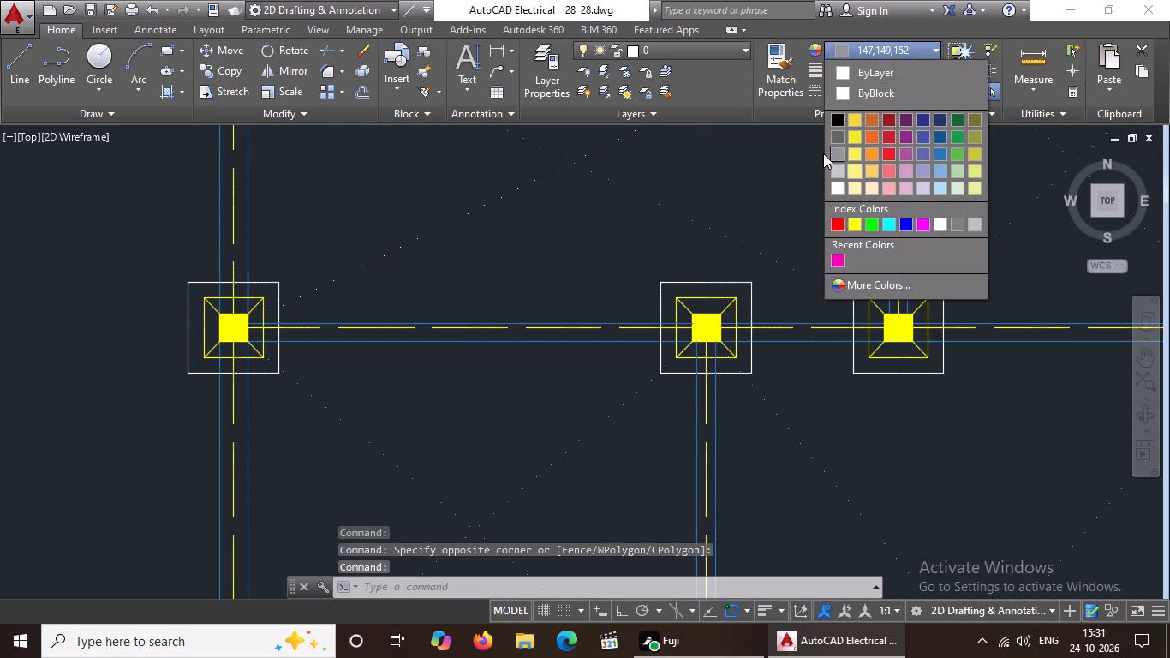
{"action": "left_click_drag", "start_coordinate": [833, 149], "coordinate": [833, 157]}
Set the dotted diagonal running down to the second row's rightmost footing in the upper right bay to colour 147,149,152.
{"action": "scroll", "coordinate": [733, 247], "scroll_direction": "down", "scroll_amount": 4}
{"action": "scroll", "coordinate": [777, 245], "scroll_direction": "up", "scroll_amount": 4}
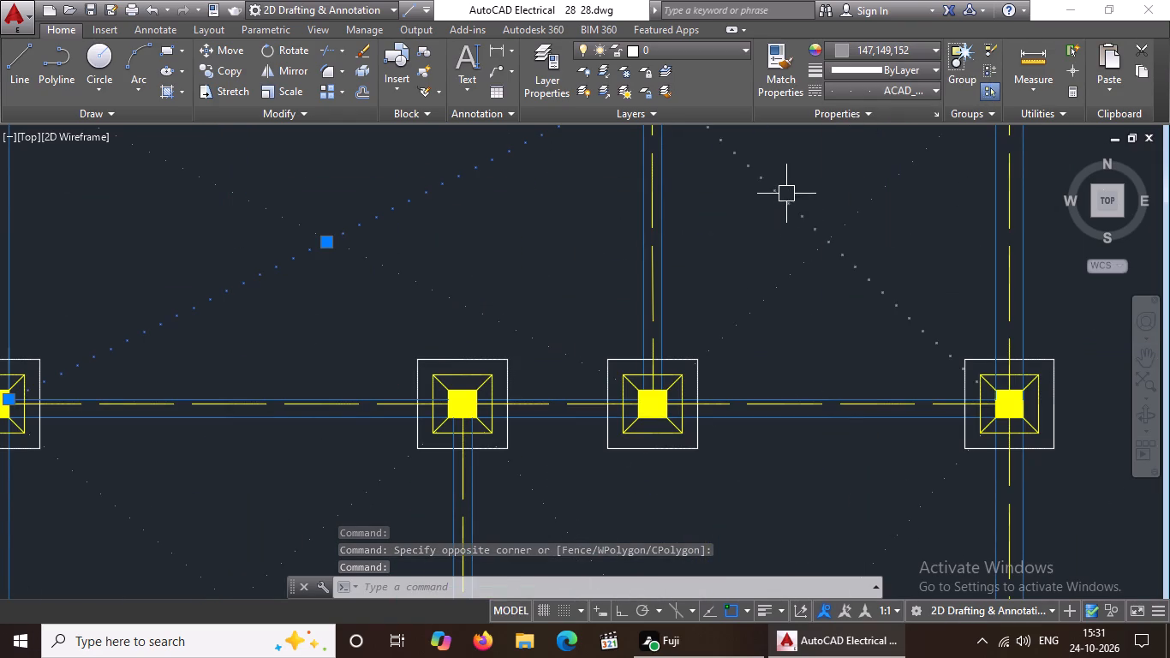
{"action": "left_click", "coordinate": [786, 194]}
{"action": "left_click", "coordinate": [786, 196]}
{"action": "left_click", "coordinate": [786, 206]}
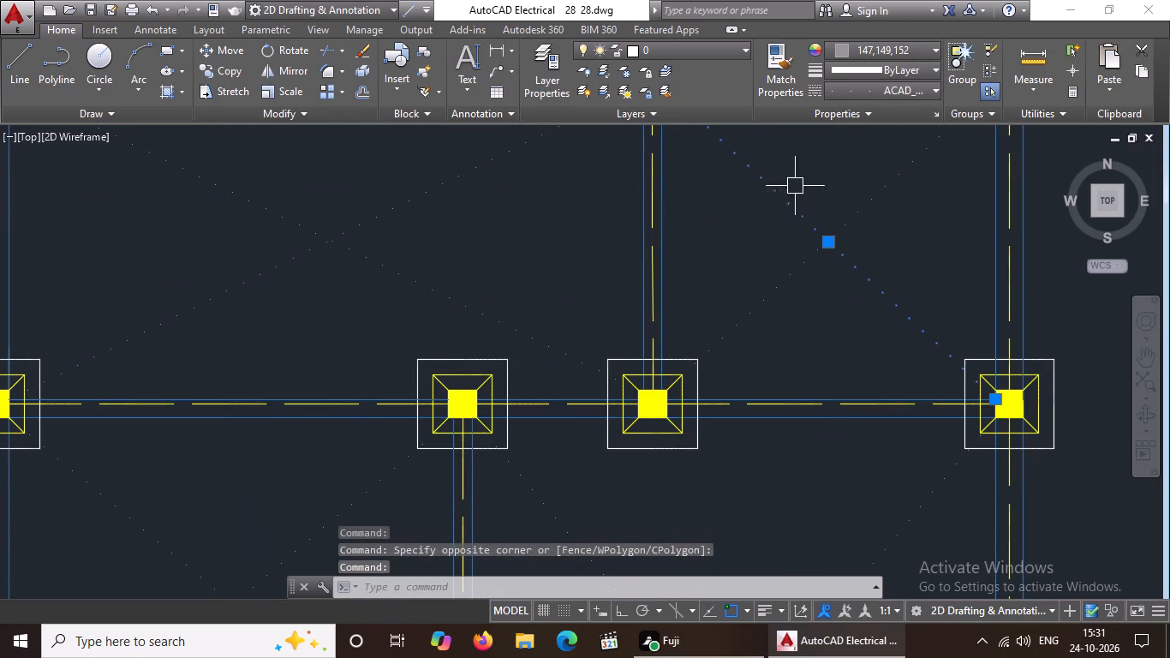
{"action": "left_click", "coordinate": [836, 52]}
{"action": "left_click", "coordinate": [836, 149]}
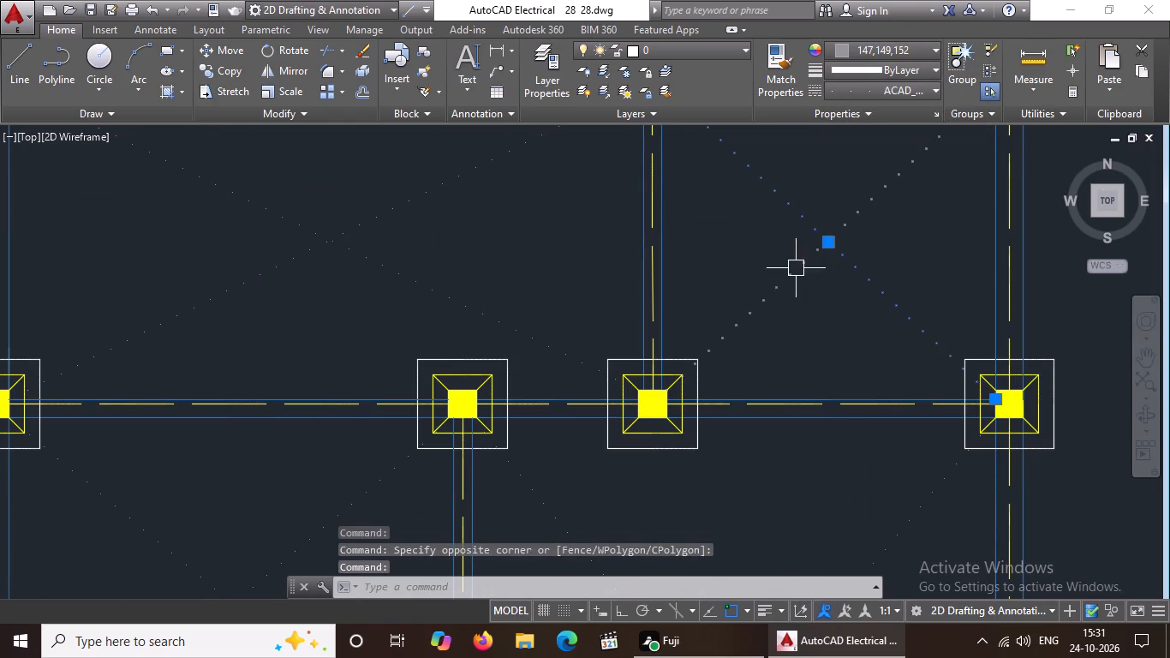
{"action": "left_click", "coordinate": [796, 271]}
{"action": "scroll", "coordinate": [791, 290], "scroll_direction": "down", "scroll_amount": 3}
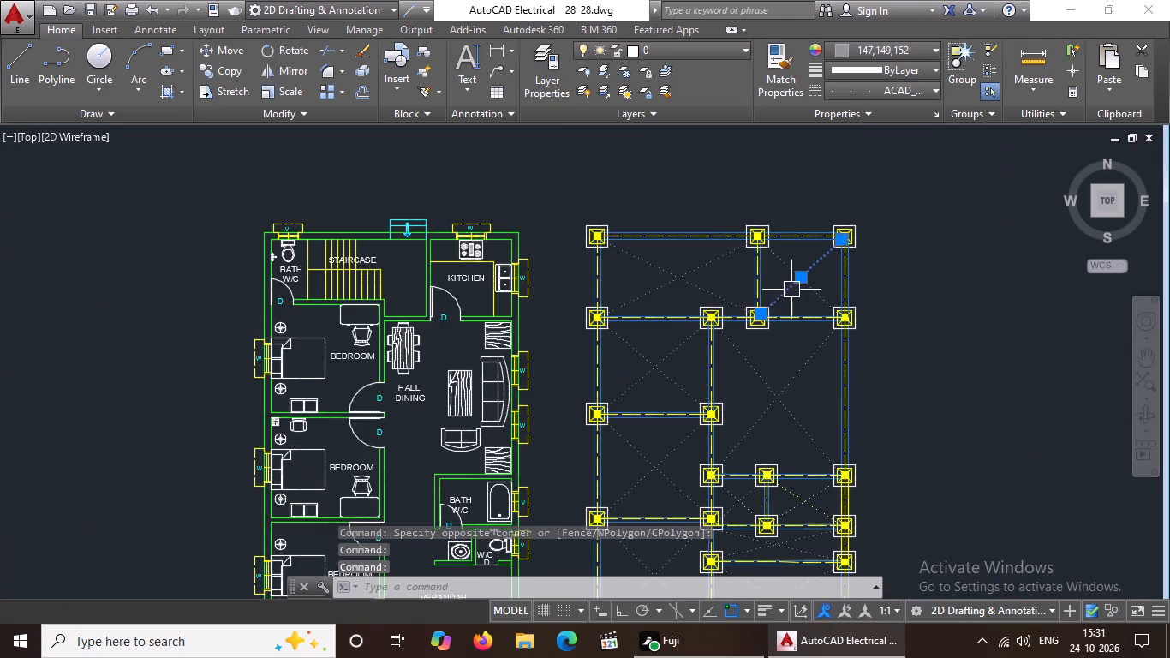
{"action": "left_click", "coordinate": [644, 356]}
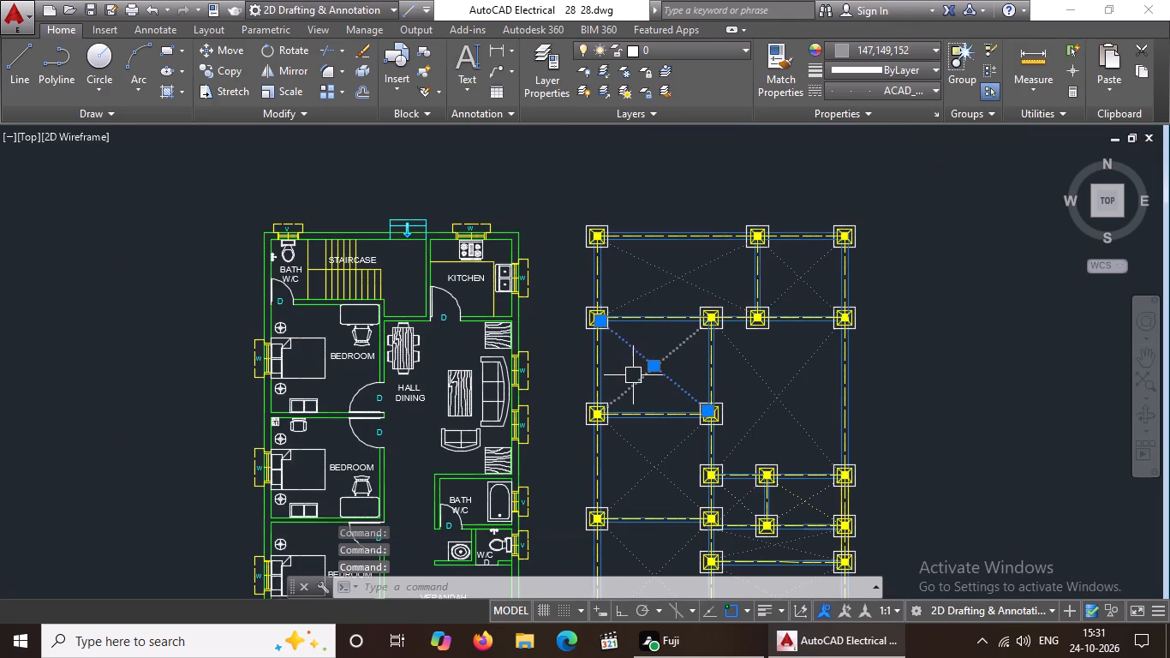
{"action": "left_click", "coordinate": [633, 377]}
Set both crossing dotted diagonals of the large right bay below the second footing row to colour 147,149,152.
{"action": "left_click", "coordinate": [761, 369]}
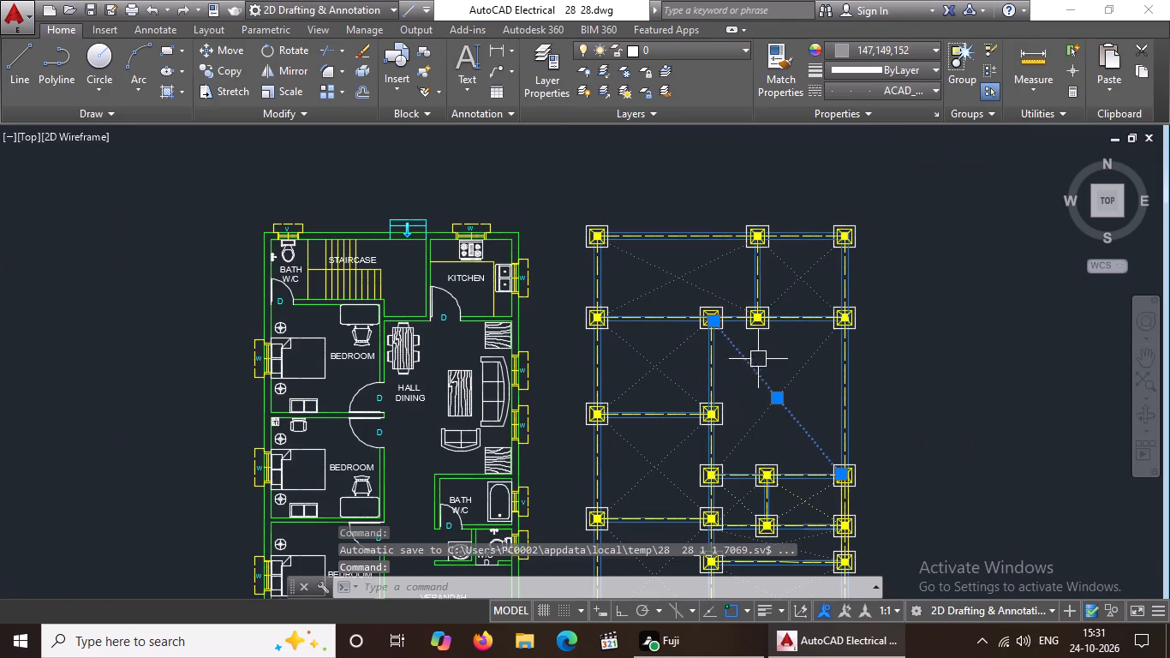
{"action": "left_click", "coordinate": [889, 46]}
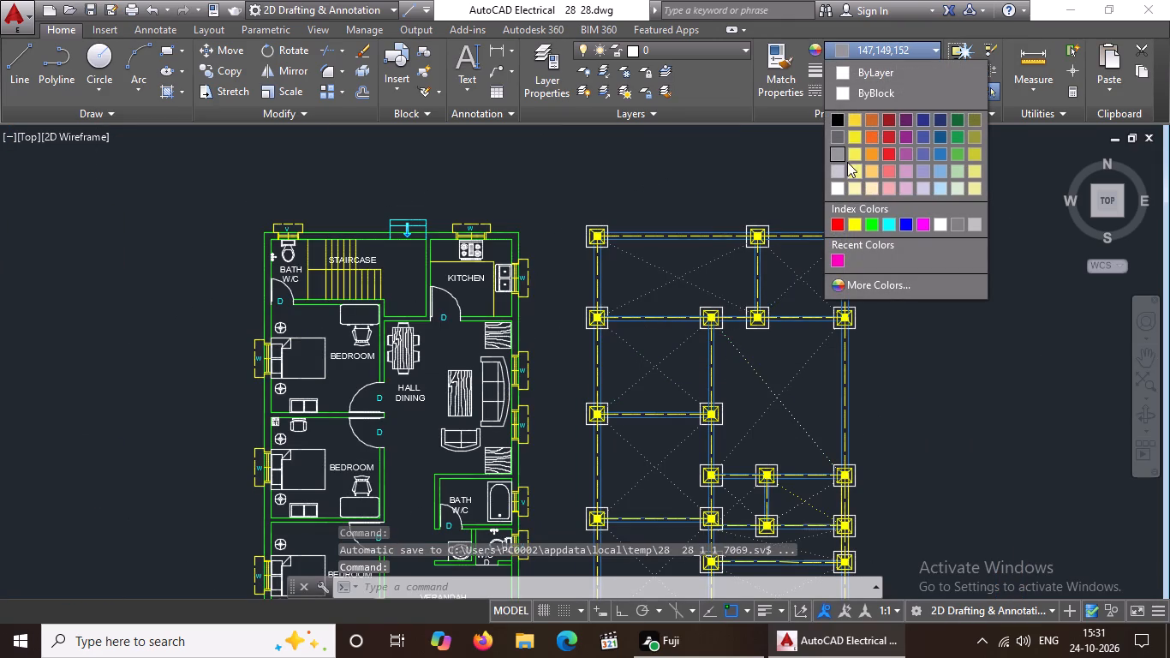
{"action": "left_click", "coordinate": [837, 153]}
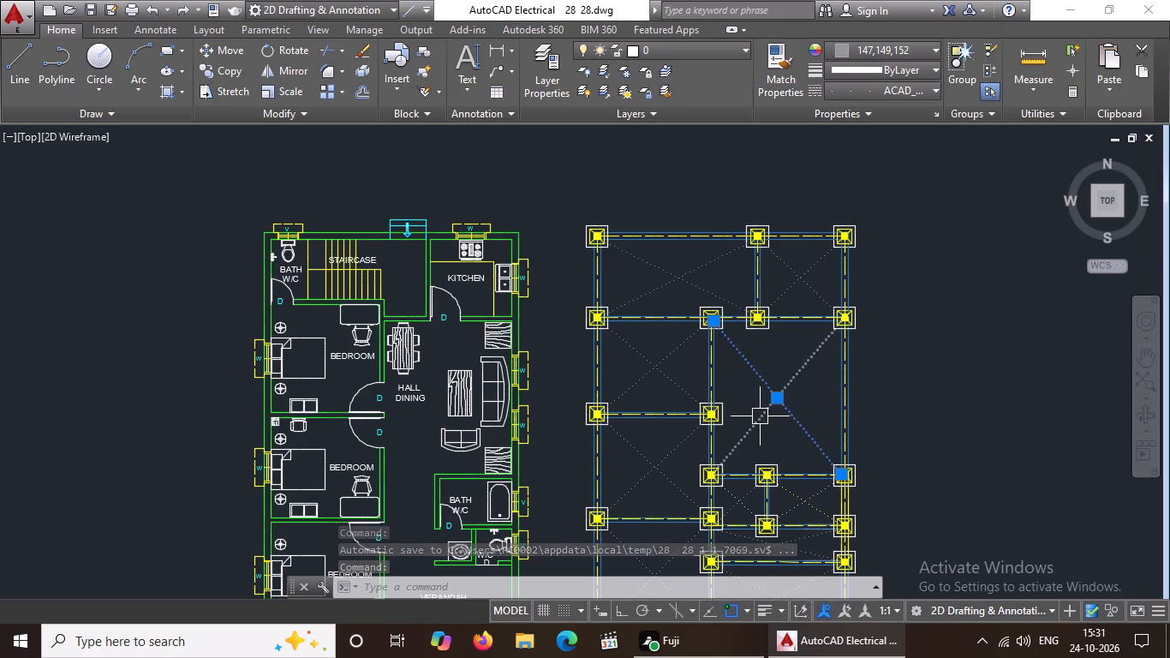
{"action": "left_click", "coordinate": [760, 416]}
{"action": "left_click", "coordinate": [863, 51]}
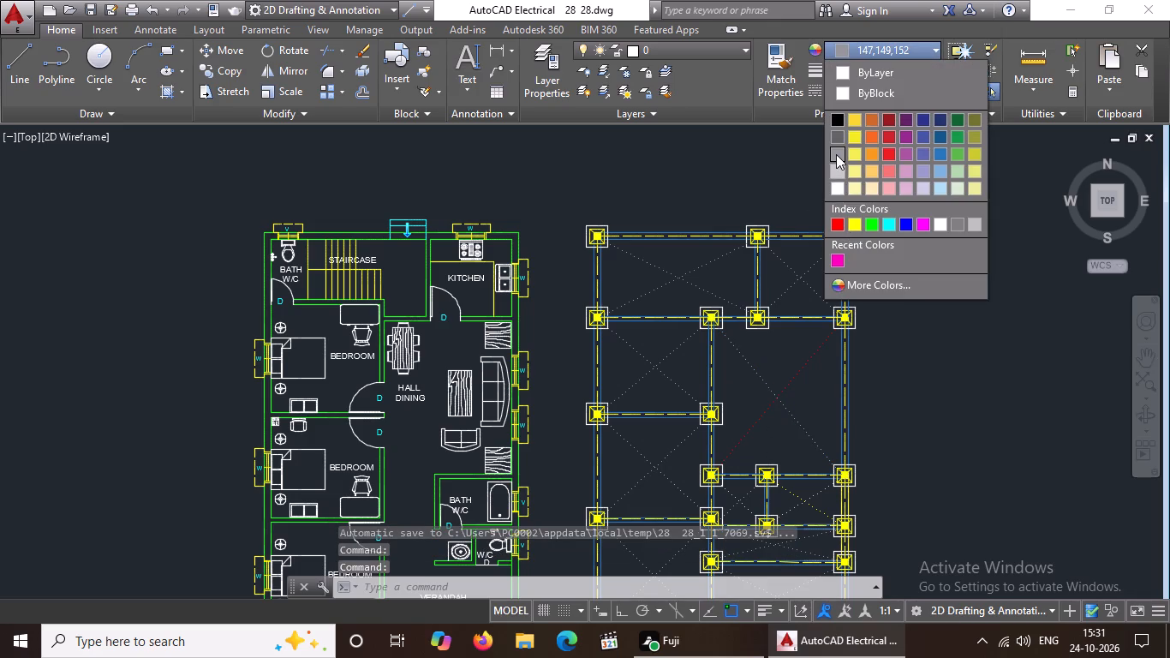
{"action": "left_click", "coordinate": [836, 150]}
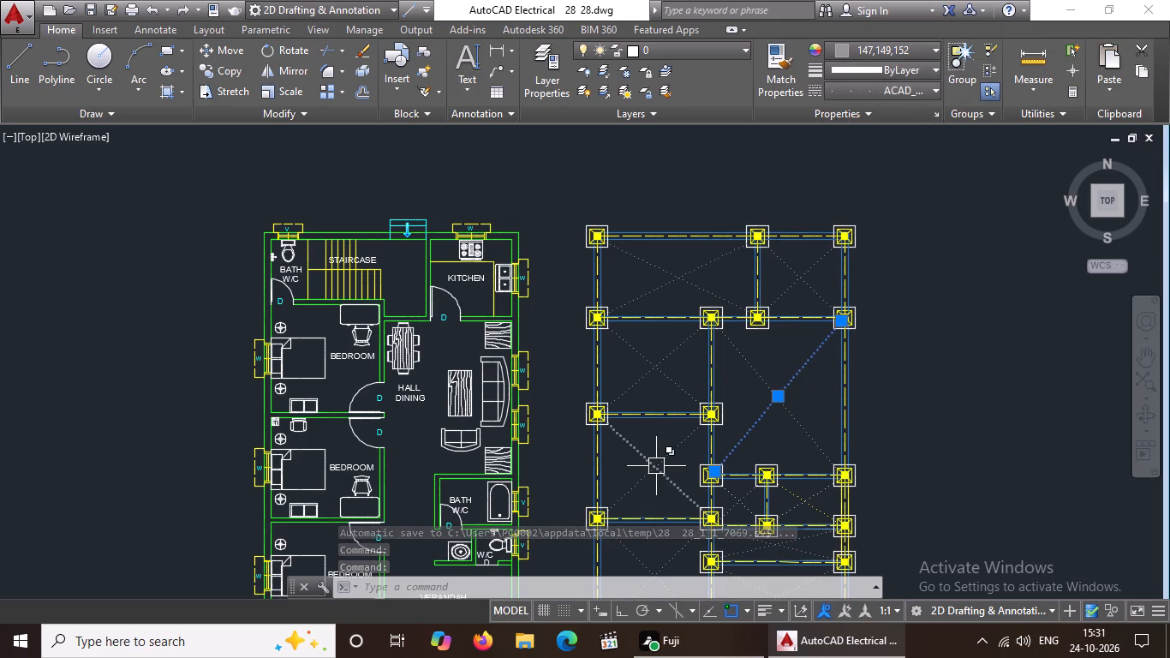
Set the dotted diagonal running down to the fifth row's rightmost footing in the small right bay to colour 147,149,152.
{"action": "scroll", "coordinate": [666, 436], "scroll_direction": "down", "scroll_amount": 1}
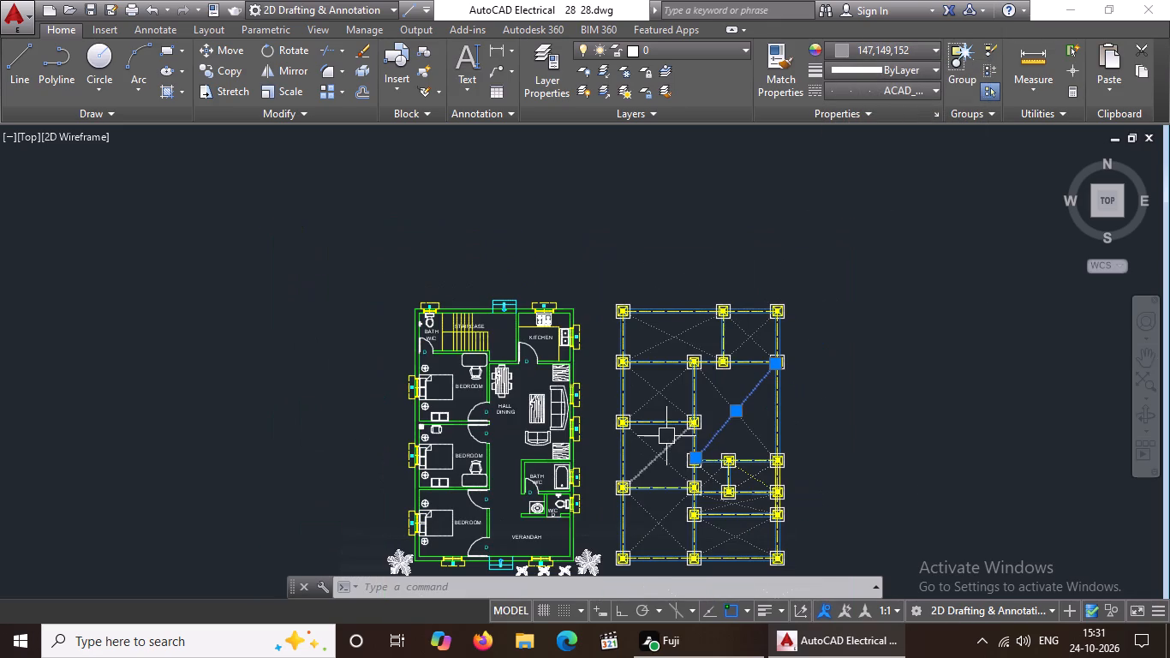
{"action": "scroll", "coordinate": [696, 487], "scroll_direction": "up", "scroll_amount": 1}
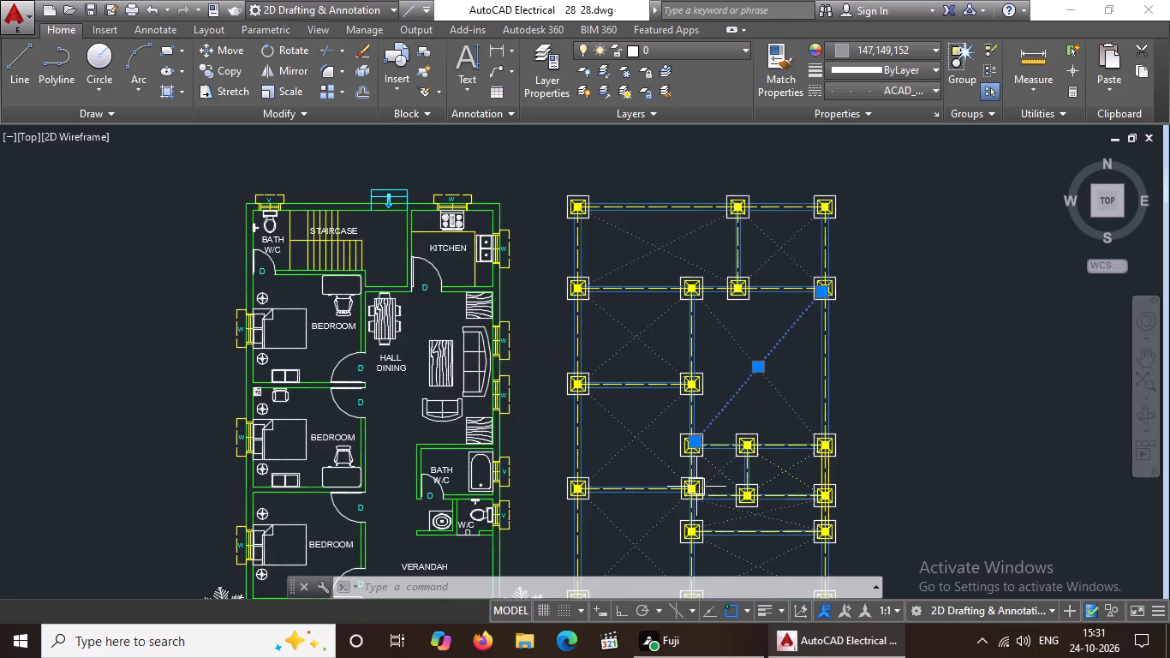
{"action": "scroll", "coordinate": [696, 487], "scroll_direction": "up", "scroll_amount": 1}
{"action": "left_click", "coordinate": [815, 453]}
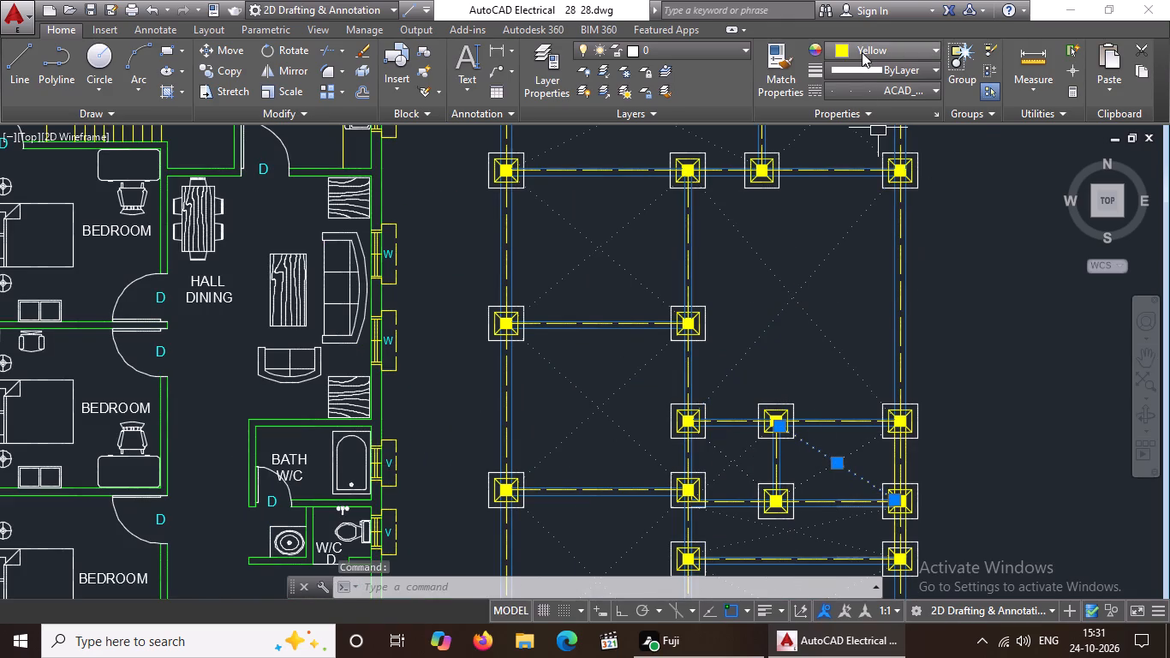
{"action": "left_click", "coordinate": [862, 51]}
{"action": "left_click", "coordinate": [839, 156]}
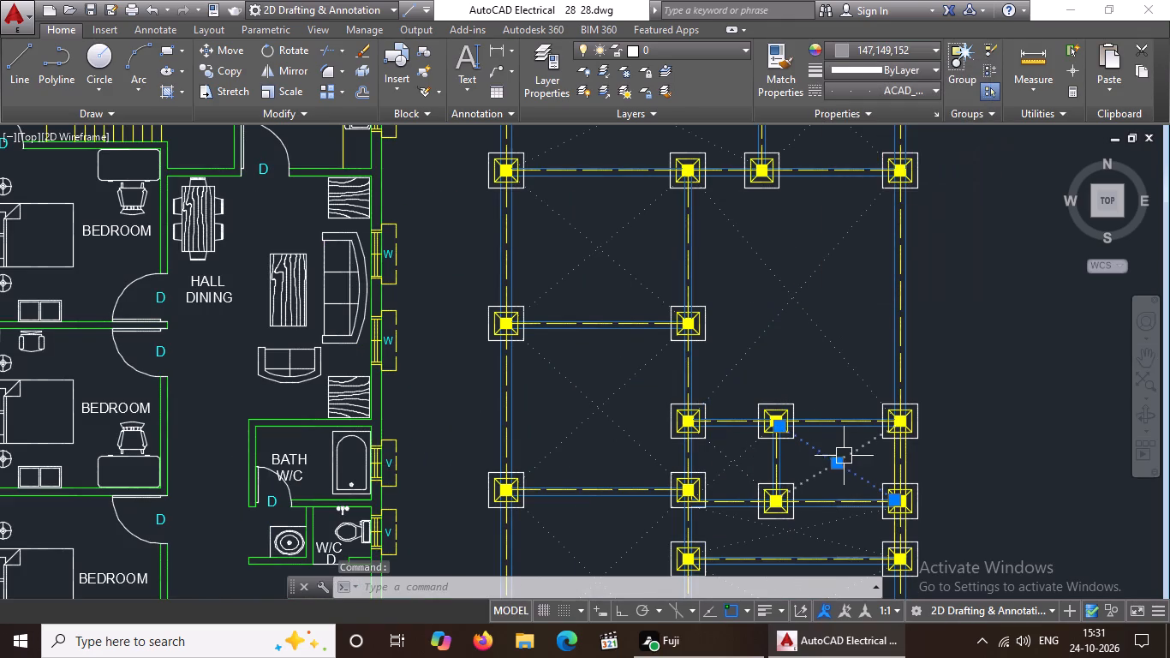
{"action": "scroll", "coordinate": [855, 447], "scroll_direction": "up", "scroll_amount": 1}
{"action": "left_click", "coordinate": [869, 455]}
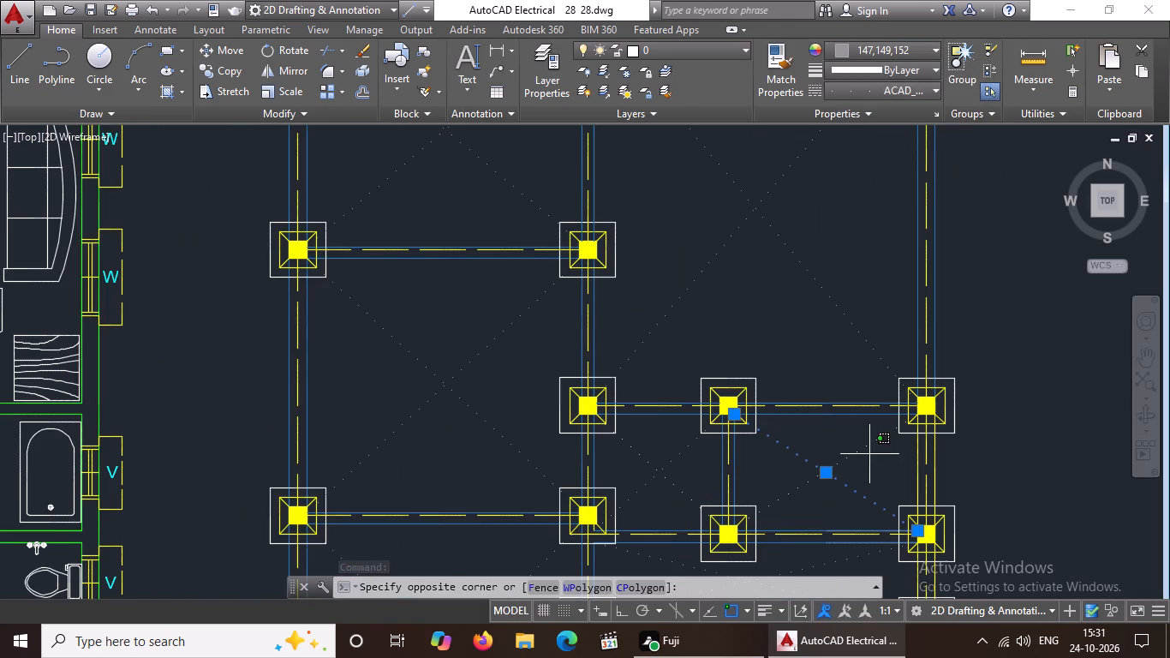
{"action": "left_click", "coordinate": [858, 448]}
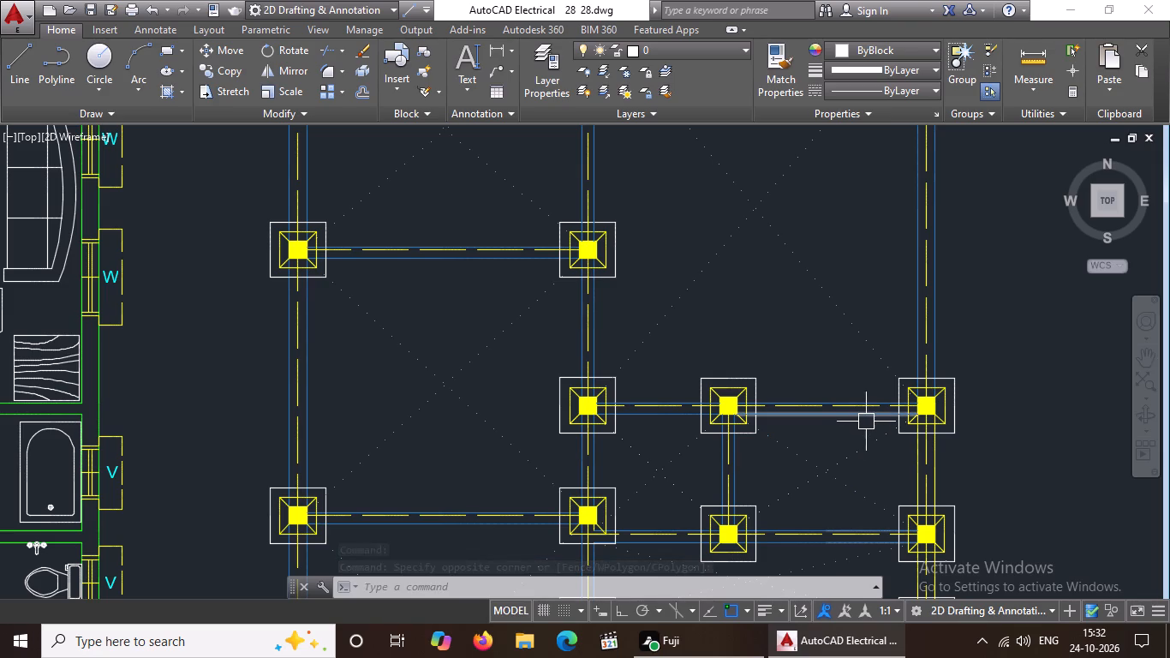
{"action": "left_click", "coordinate": [789, 450]}
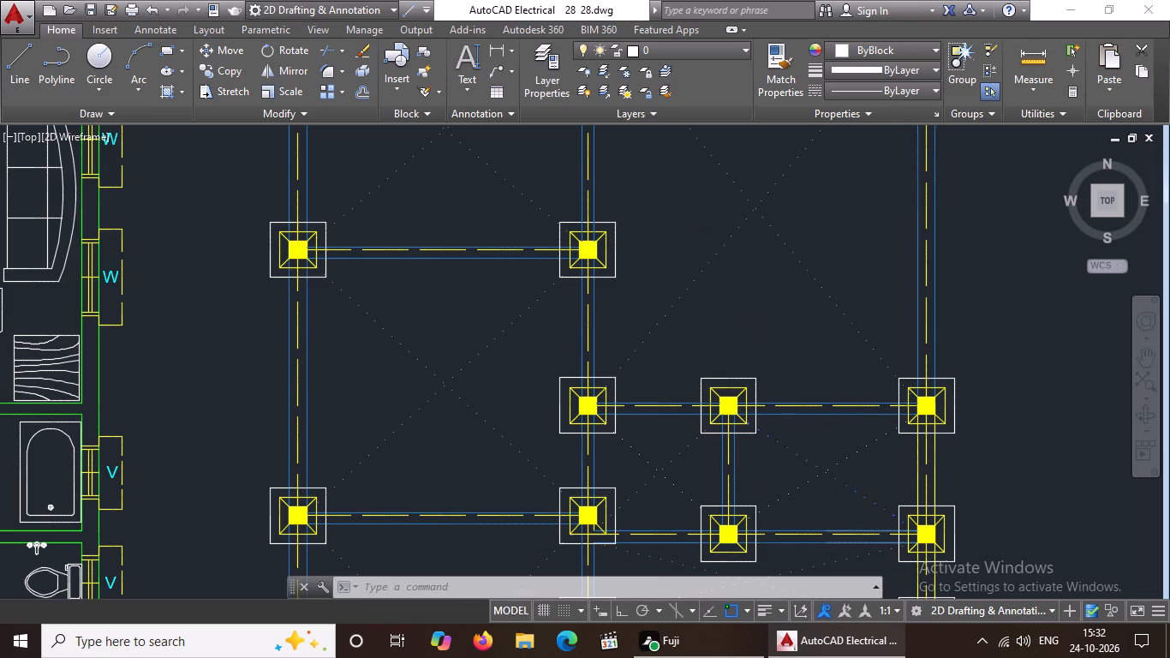
{"action": "left_click", "coordinate": [892, 47]}
{"action": "left_click", "coordinate": [833, 153]}
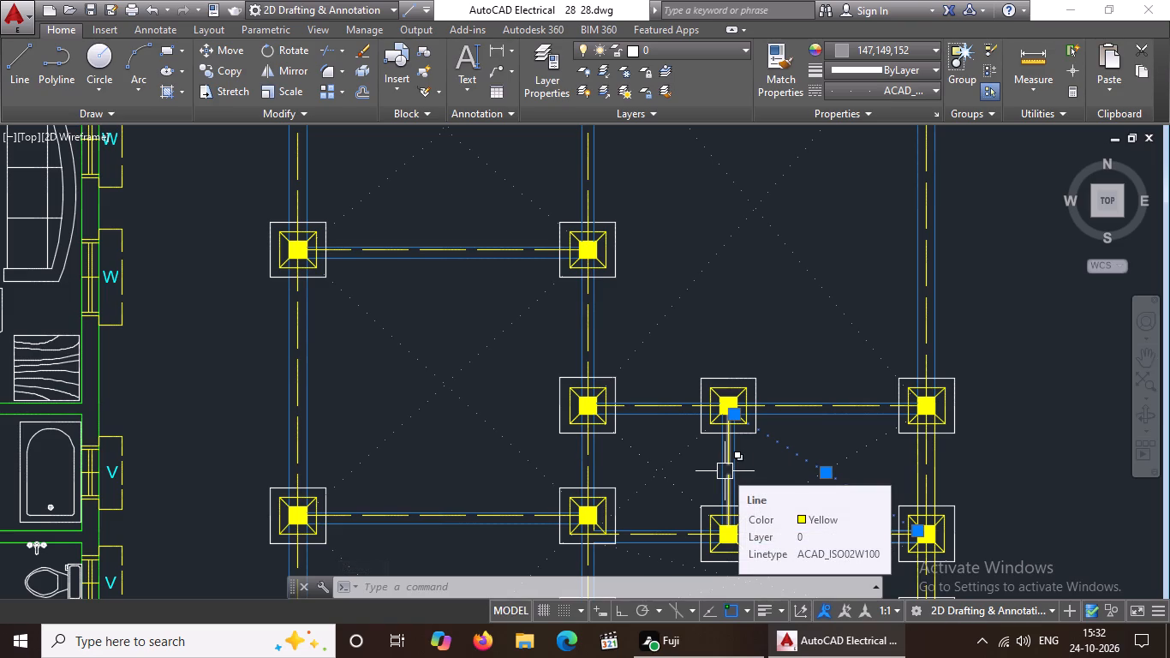
Set the descending dotted diagonal of the small bay's left neighbour, below the fourth footing row, to colour 147,149,152.
{"action": "left_click", "coordinate": [645, 462]}
{"action": "left_click", "coordinate": [904, 49]}
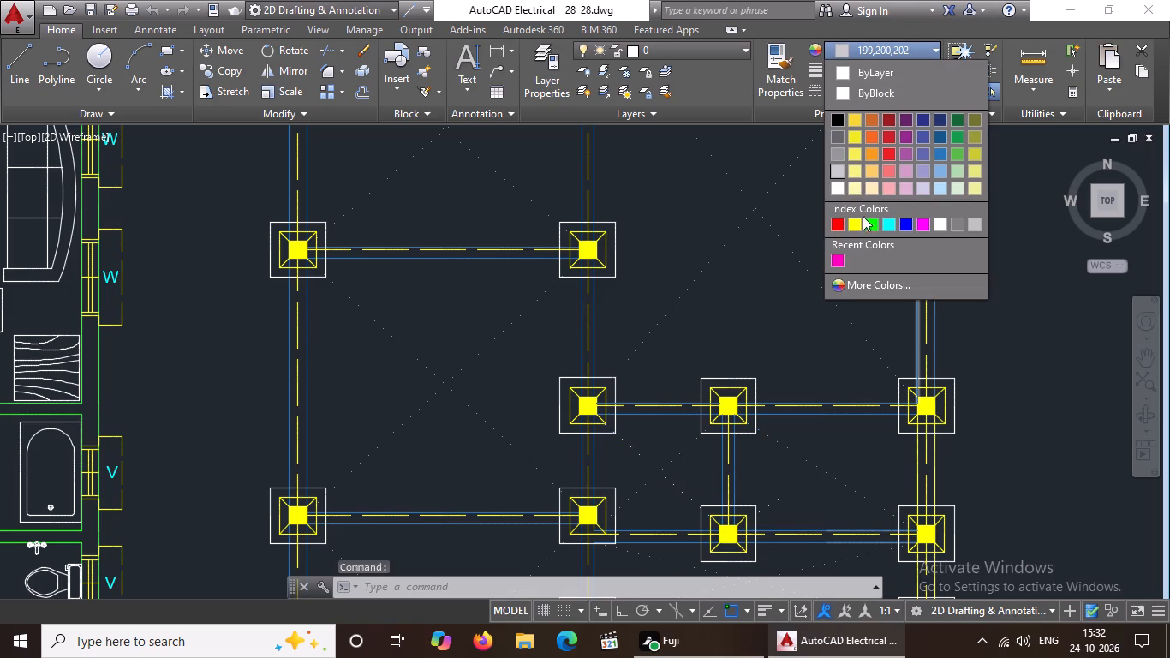
{"action": "left_click", "coordinate": [838, 149]}
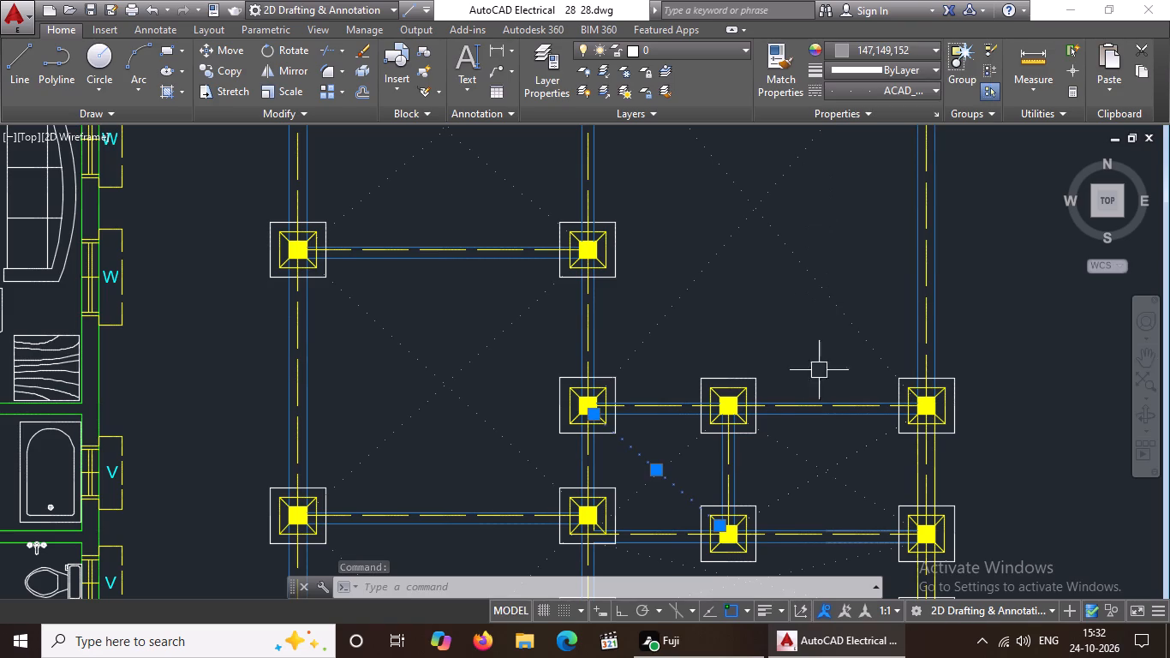
Reapply colour 147,149,152 to both dotted diagonals of the large right bay between the second and fourth footing rows.
{"action": "left_click", "coordinate": [832, 301]}
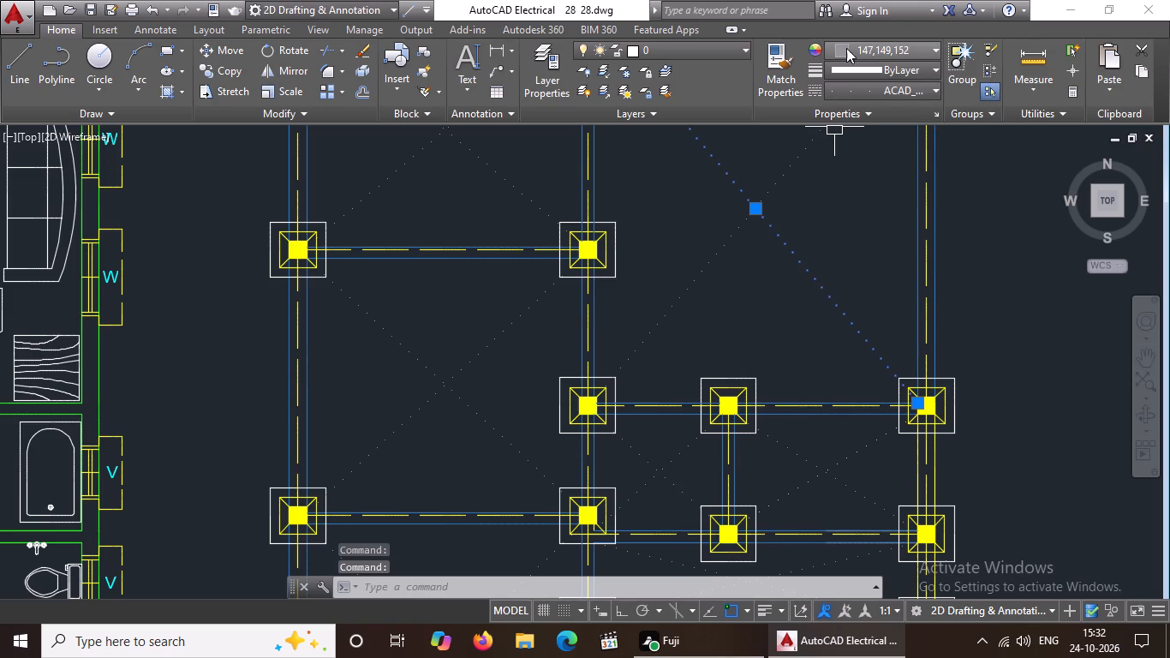
{"action": "left_click", "coordinate": [847, 46]}
{"action": "left_click", "coordinate": [839, 152]}
{"action": "left_click", "coordinate": [695, 285]}
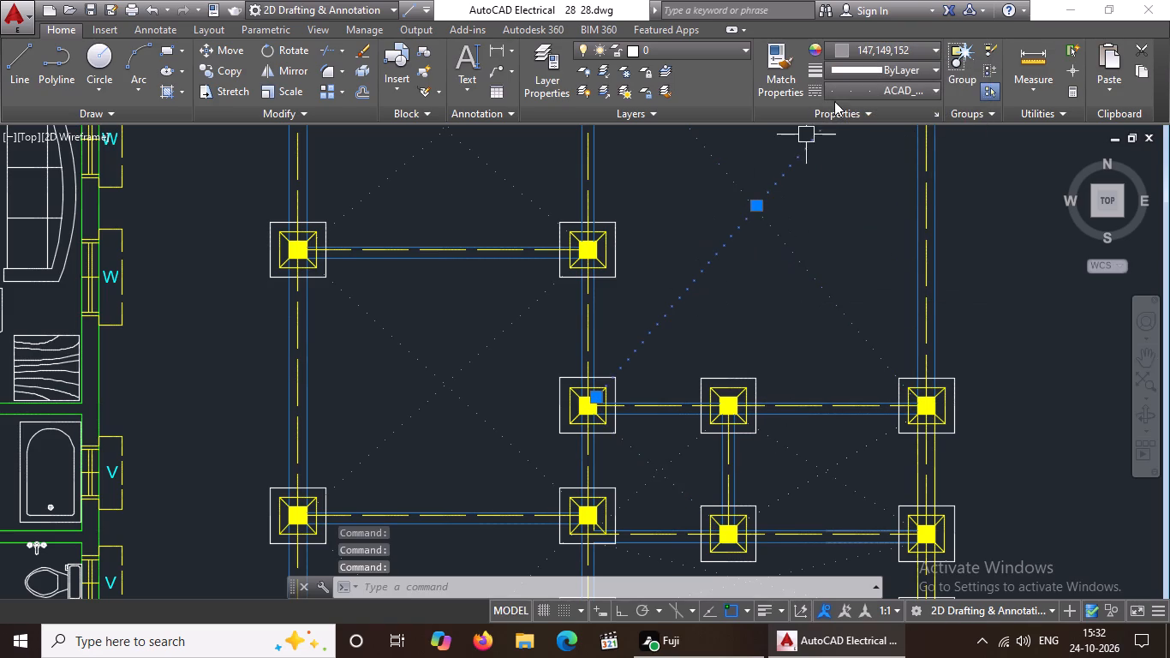
{"action": "left_click", "coordinate": [871, 42]}
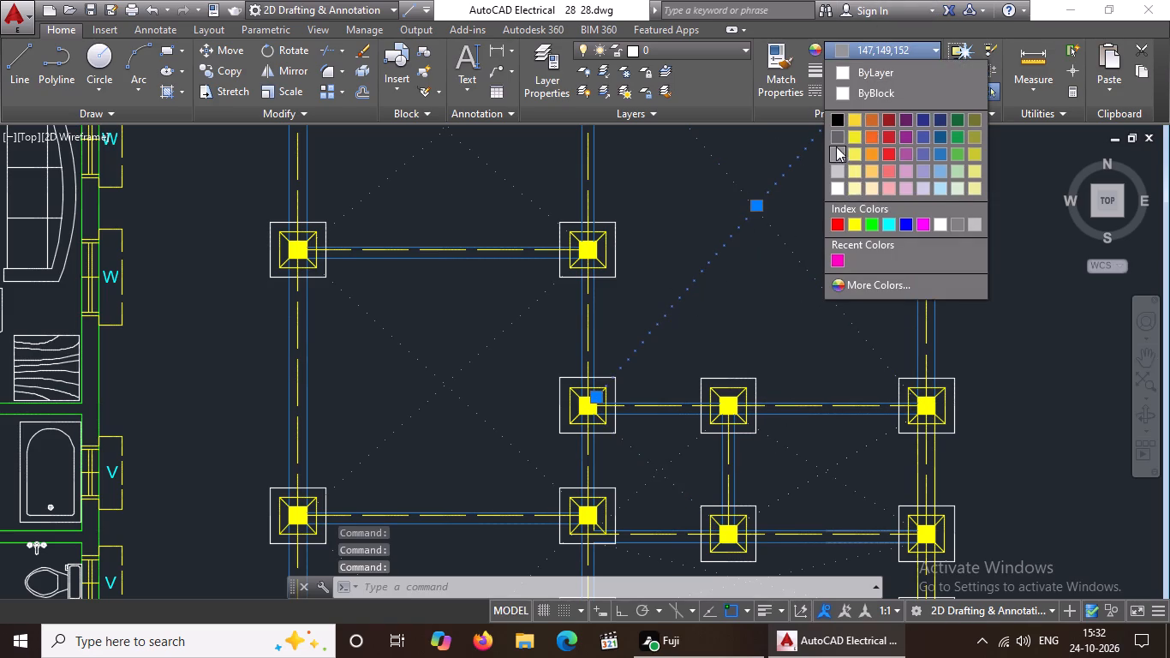
{"action": "left_click", "coordinate": [836, 147]}
Set both crossing dotted diagonals of the left bay below the third footing row to colour 147,149,152.
{"action": "left_click", "coordinate": [498, 324]}
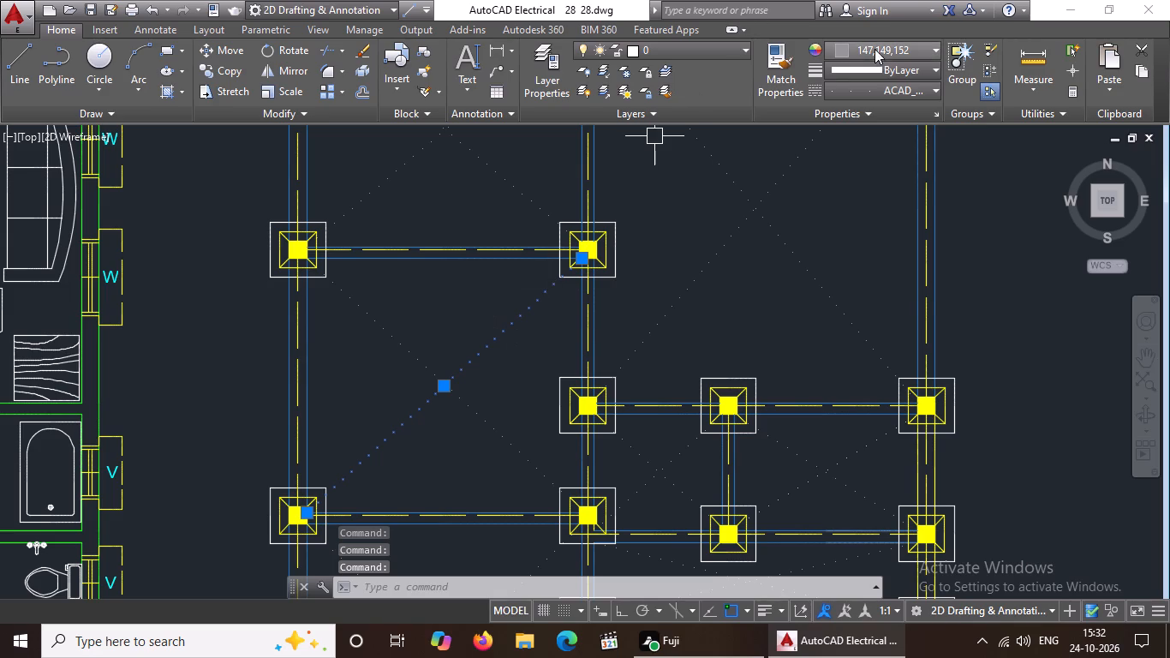
{"action": "left_click", "coordinate": [875, 49]}
{"action": "left_click", "coordinate": [836, 154]}
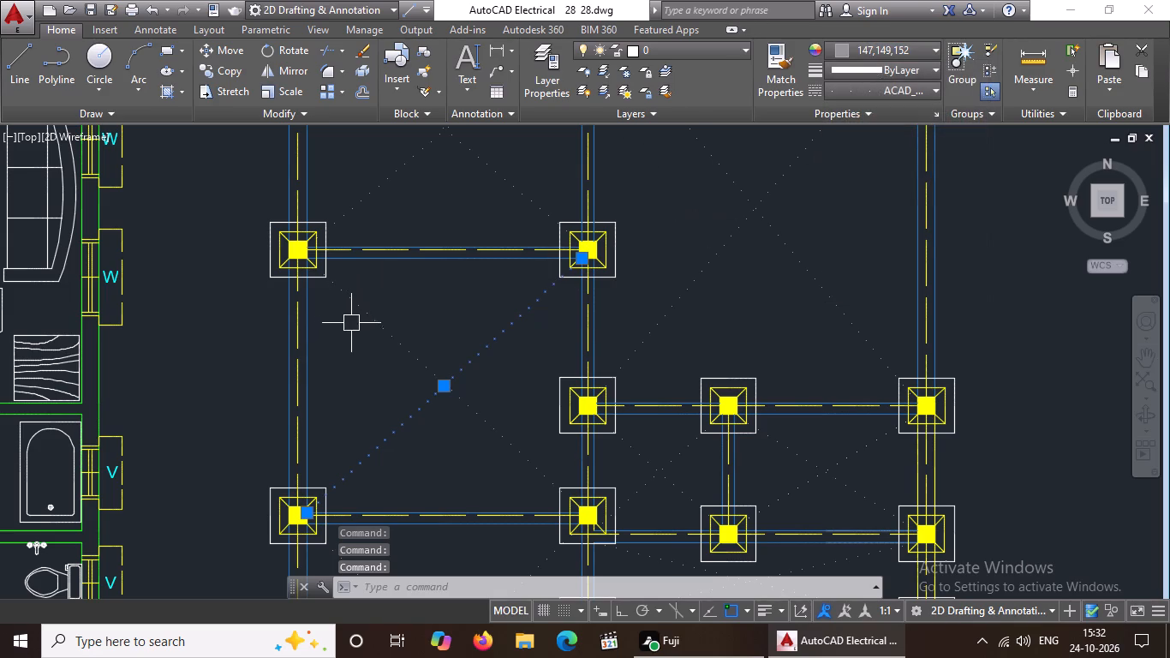
{"action": "left_click", "coordinate": [361, 308]}
{"action": "left_click", "coordinate": [862, 44]}
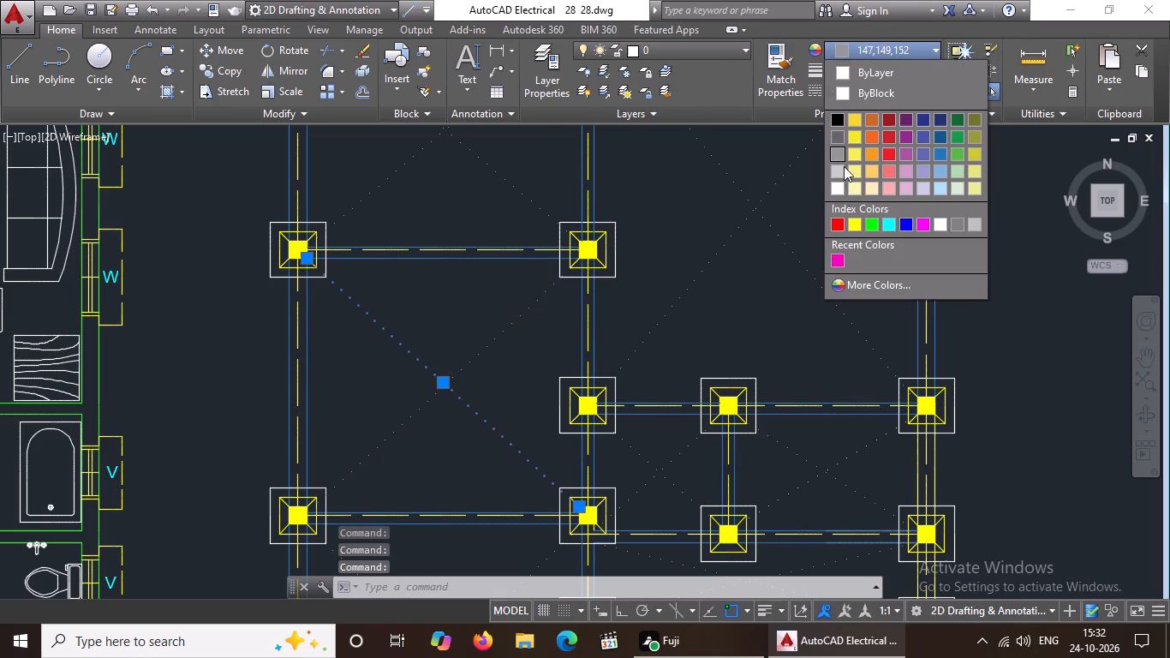
{"action": "left_click", "coordinate": [833, 147]}
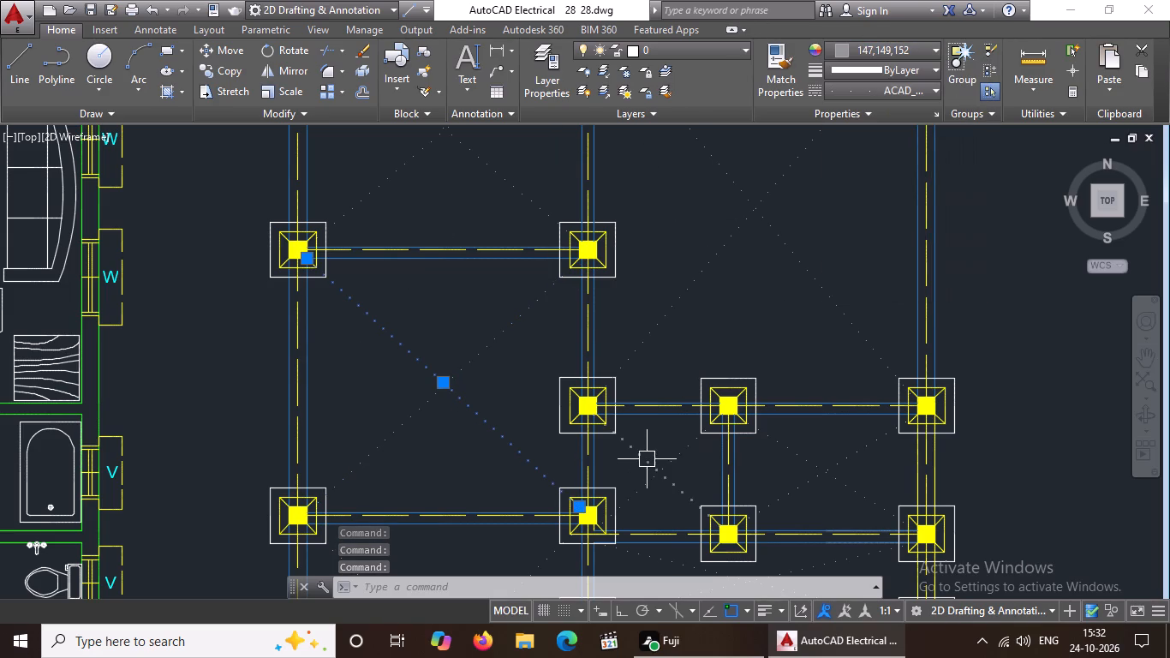
Apply colour 147,149,152 to both dotted diagonals of the small bay between the fourth row's left and middle footings.
{"action": "left_click", "coordinate": [647, 458]}
{"action": "left_click", "coordinate": [890, 49]}
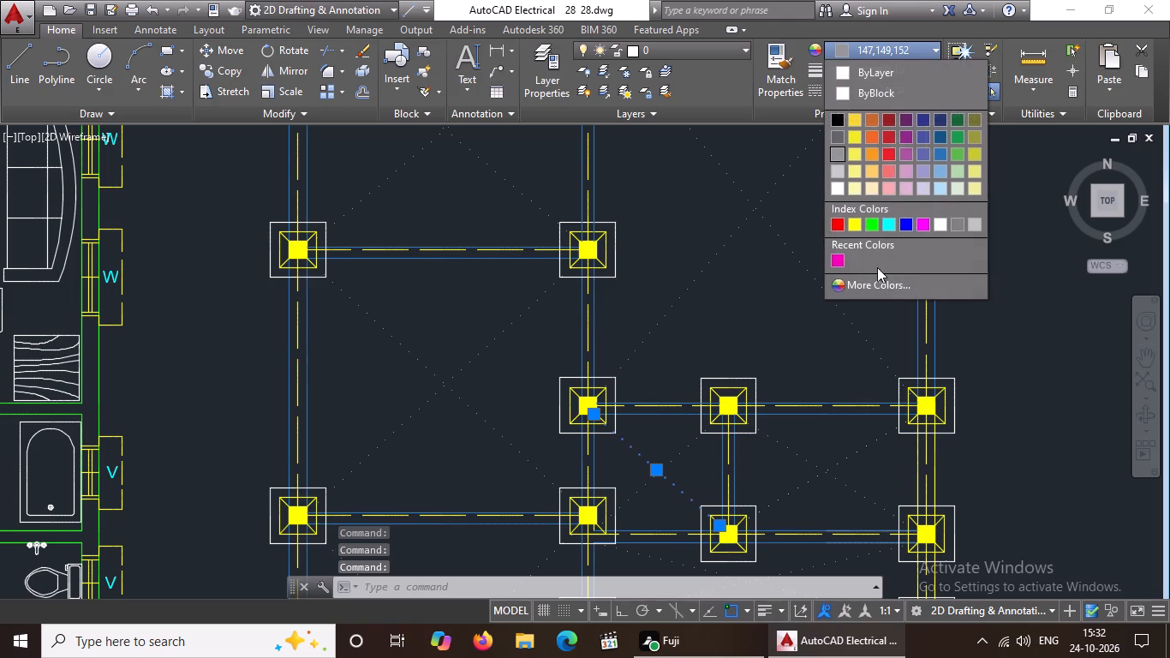
{"action": "left_click", "coordinate": [838, 154]}
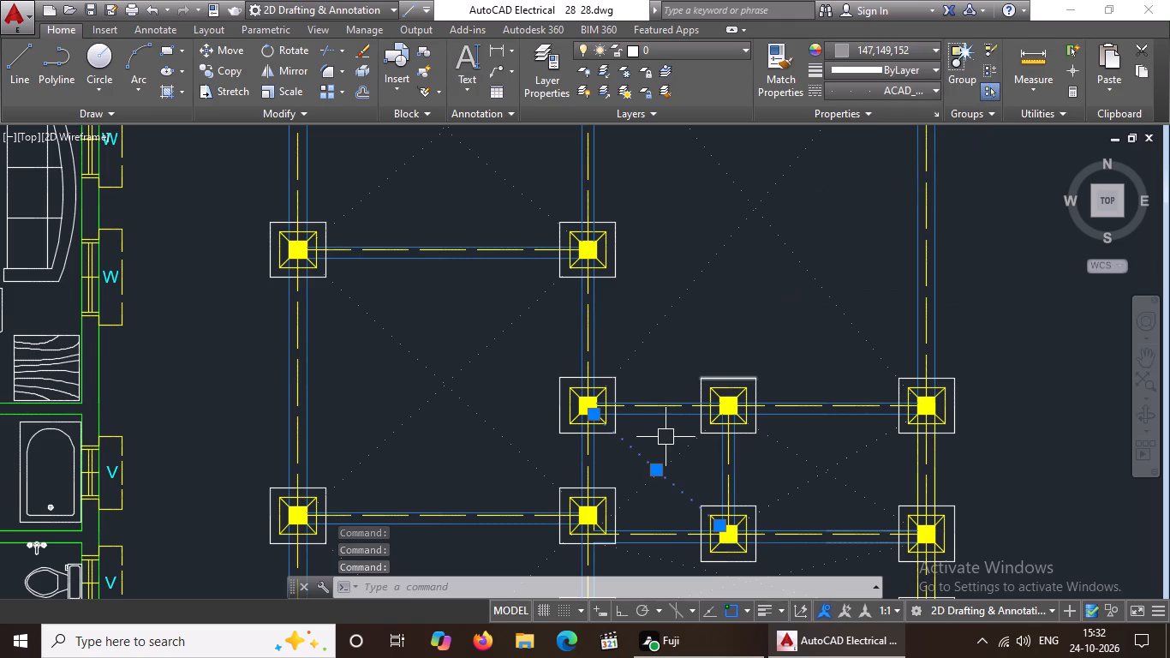
{"action": "left_click", "coordinate": [682, 456]}
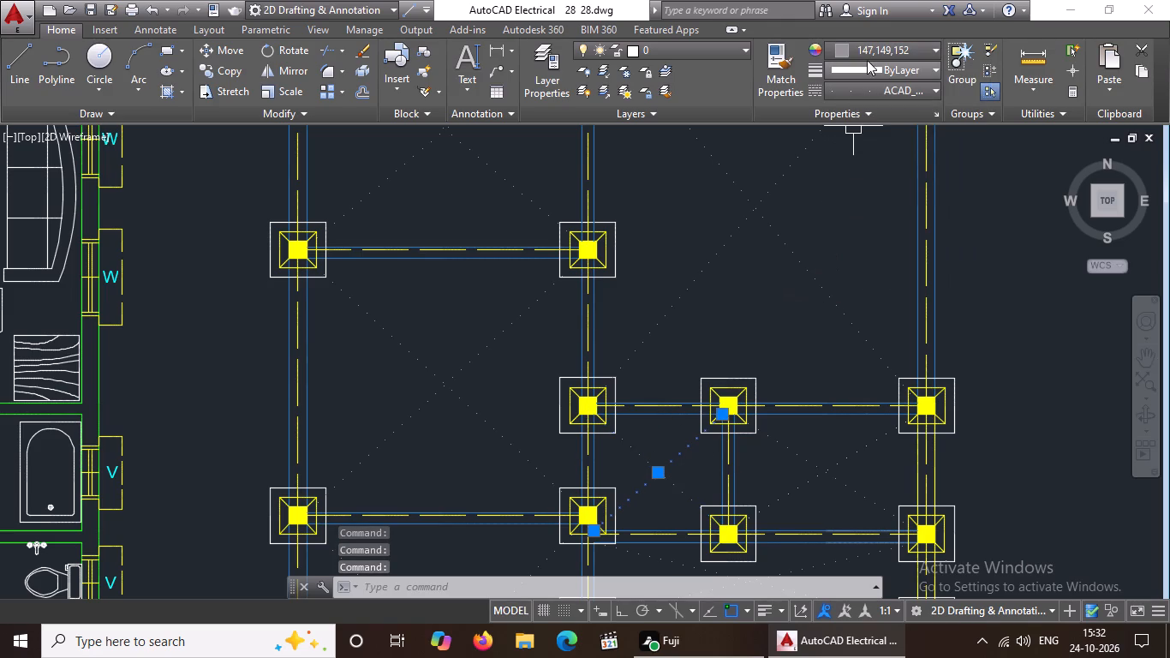
{"action": "left_click", "coordinate": [869, 51]}
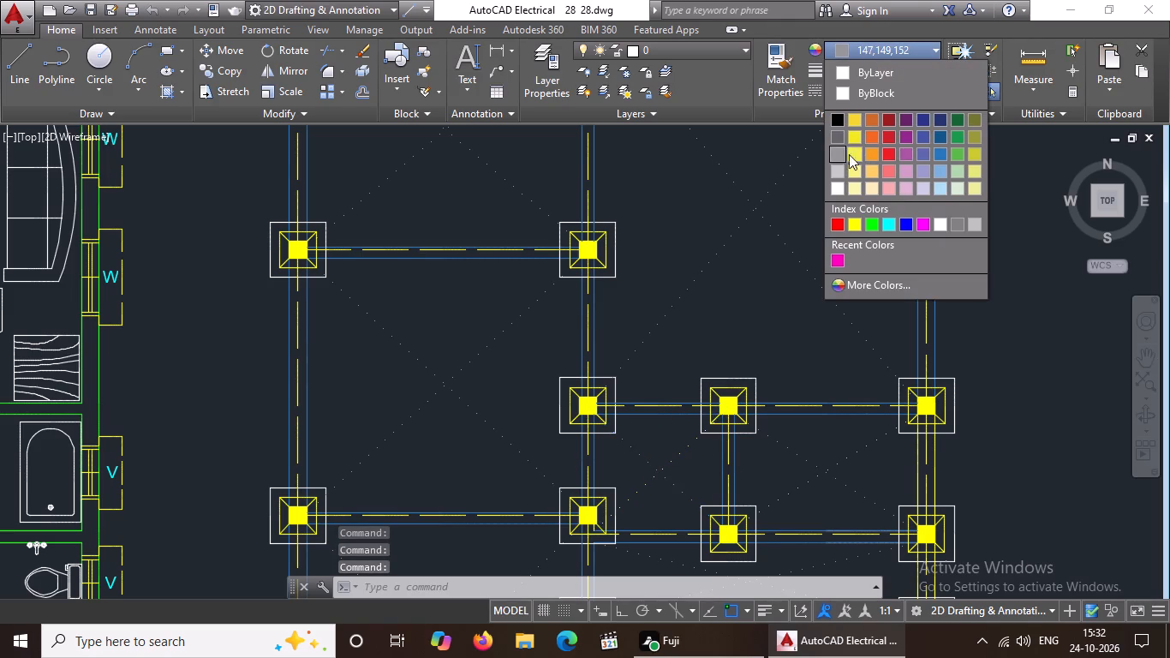
{"action": "left_click", "coordinate": [831, 153]}
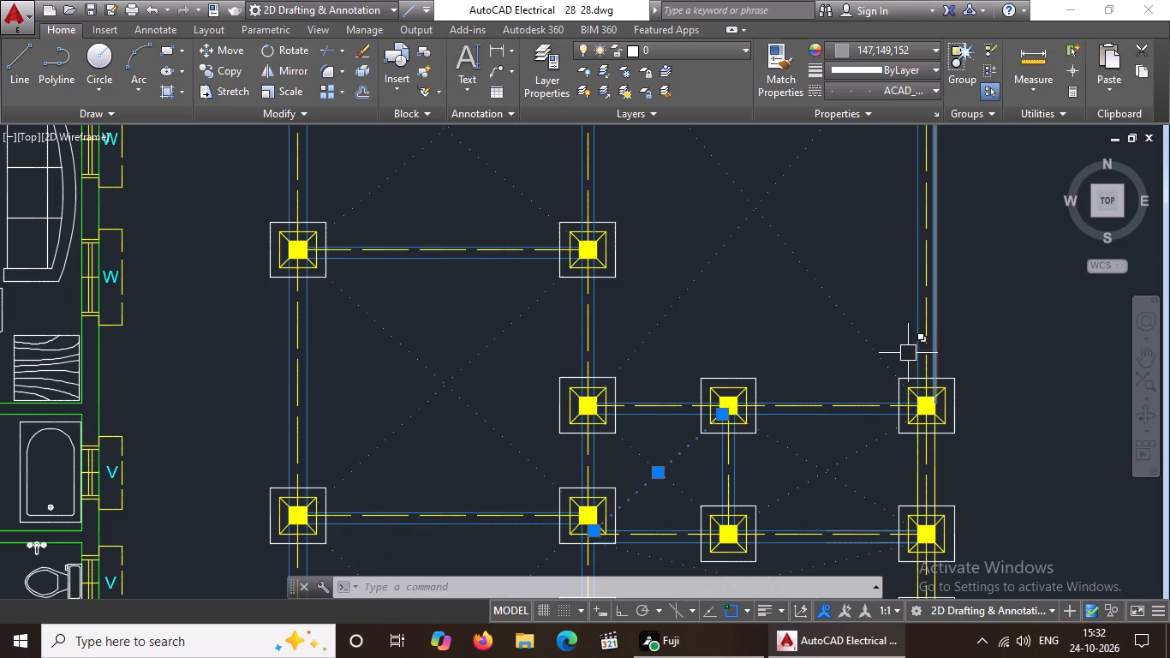
Apply colour 147,149,152 to both dotted diagonals of the small bay between the fourth row's middle and rightmost footings.
{"action": "scroll", "coordinate": [833, 382], "scroll_direction": "down", "scroll_amount": 3}
{"action": "scroll", "coordinate": [840, 411], "scroll_direction": "up", "scroll_amount": 4}
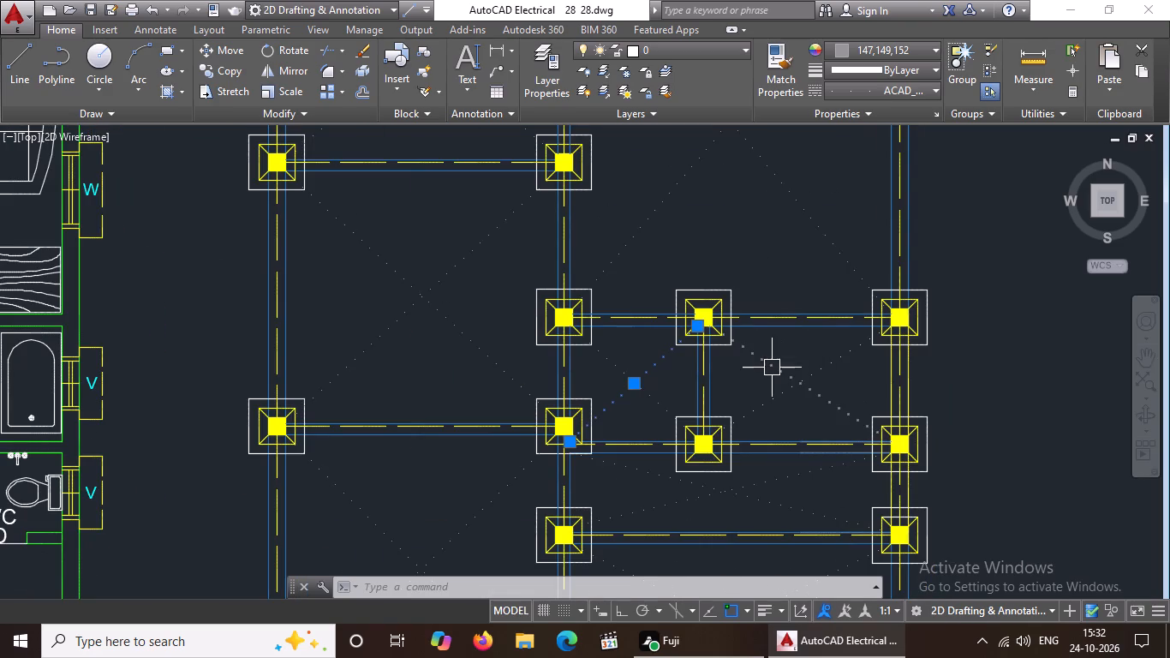
{"action": "left_click", "coordinate": [771, 367]}
{"action": "left_click", "coordinate": [892, 48]}
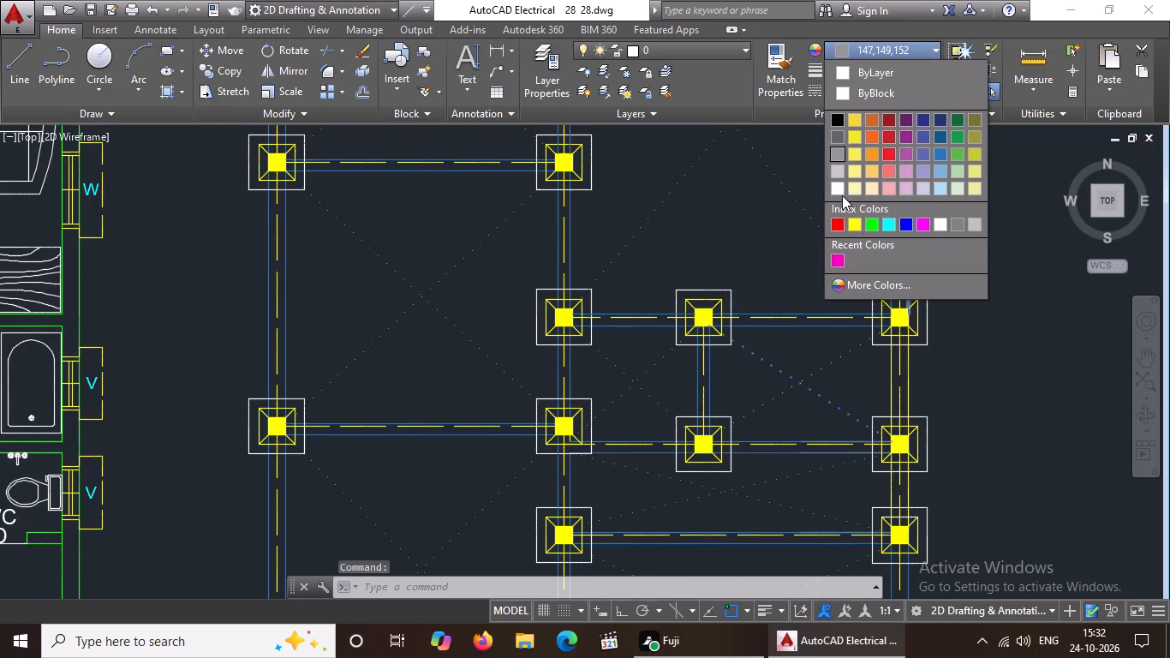
{"action": "left_click", "coordinate": [839, 147]}
{"action": "left_click", "coordinate": [834, 360]}
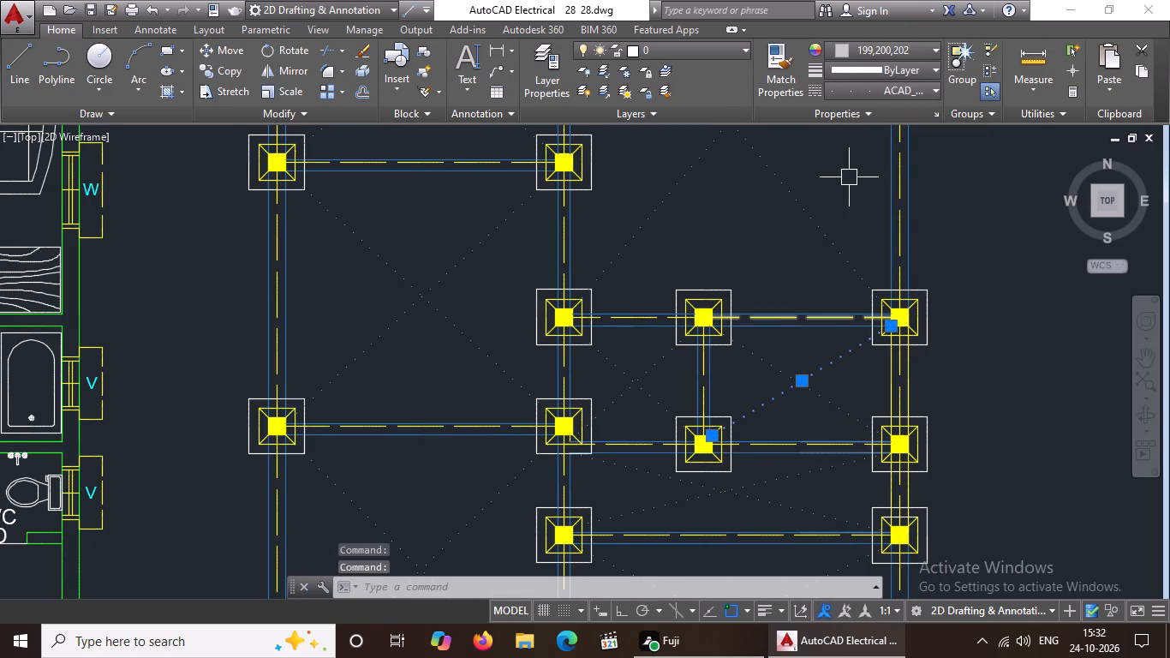
{"action": "left_click", "coordinate": [862, 50]}
{"action": "left_click", "coordinate": [839, 152]}
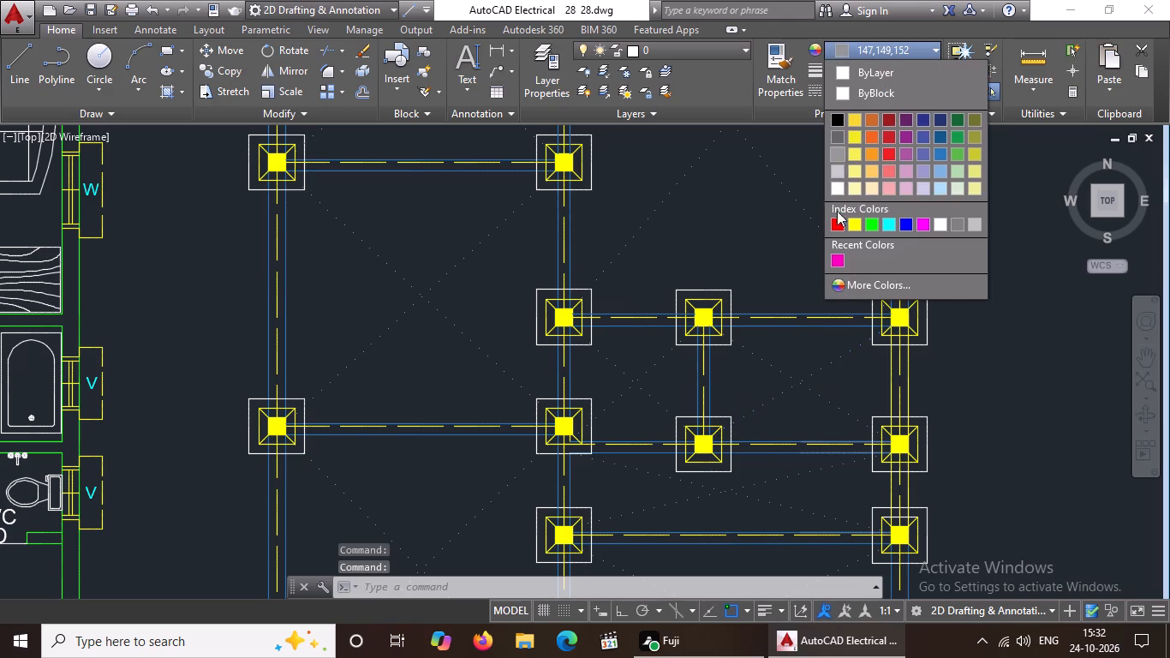
Check the colour of both crossing dotted diagonals in the bottom-left bay of the foundation plan.
{"action": "scroll", "coordinate": [792, 363], "scroll_direction": "down", "scroll_amount": 1}
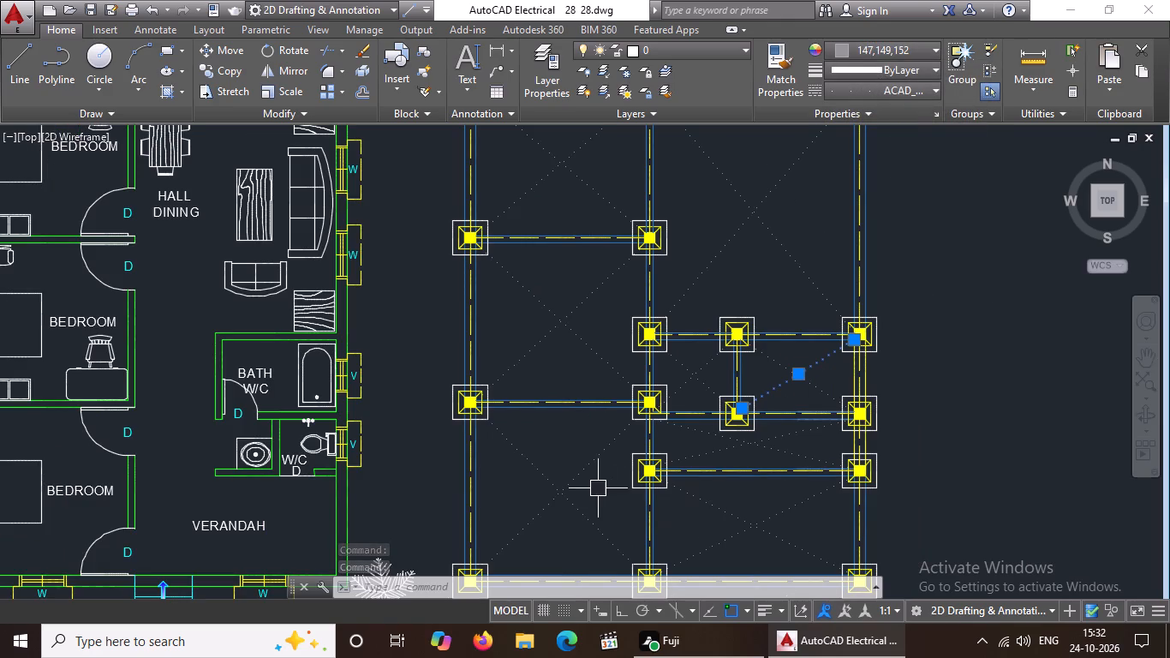
{"action": "left_click", "coordinate": [592, 458]}
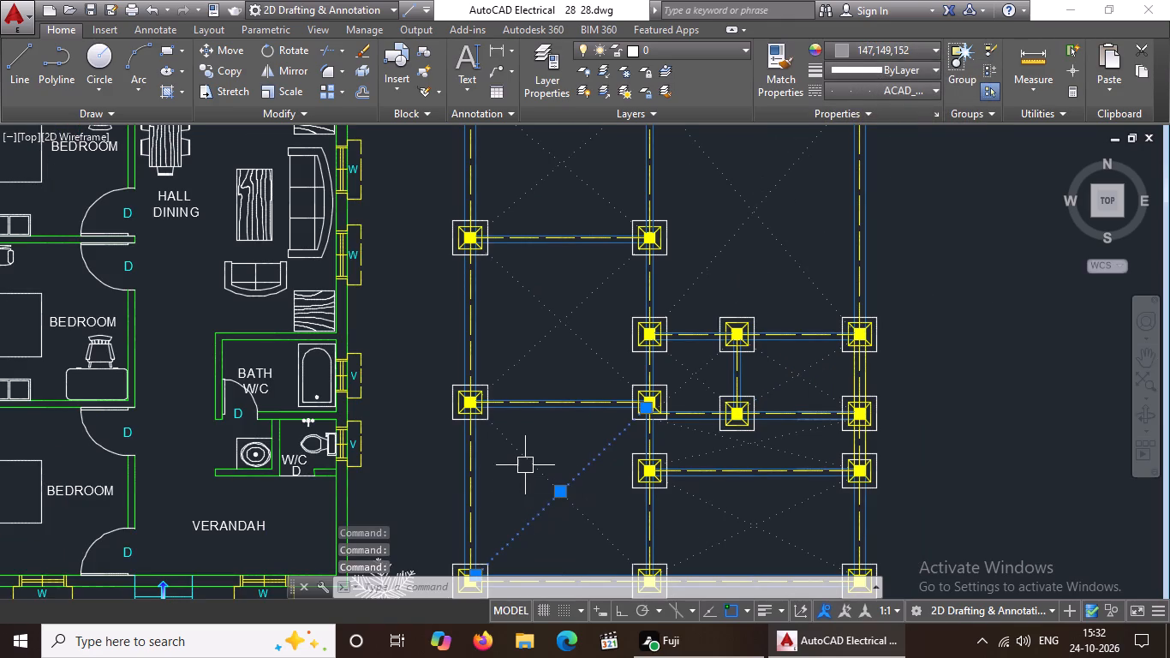
{"action": "left_click", "coordinate": [525, 465]}
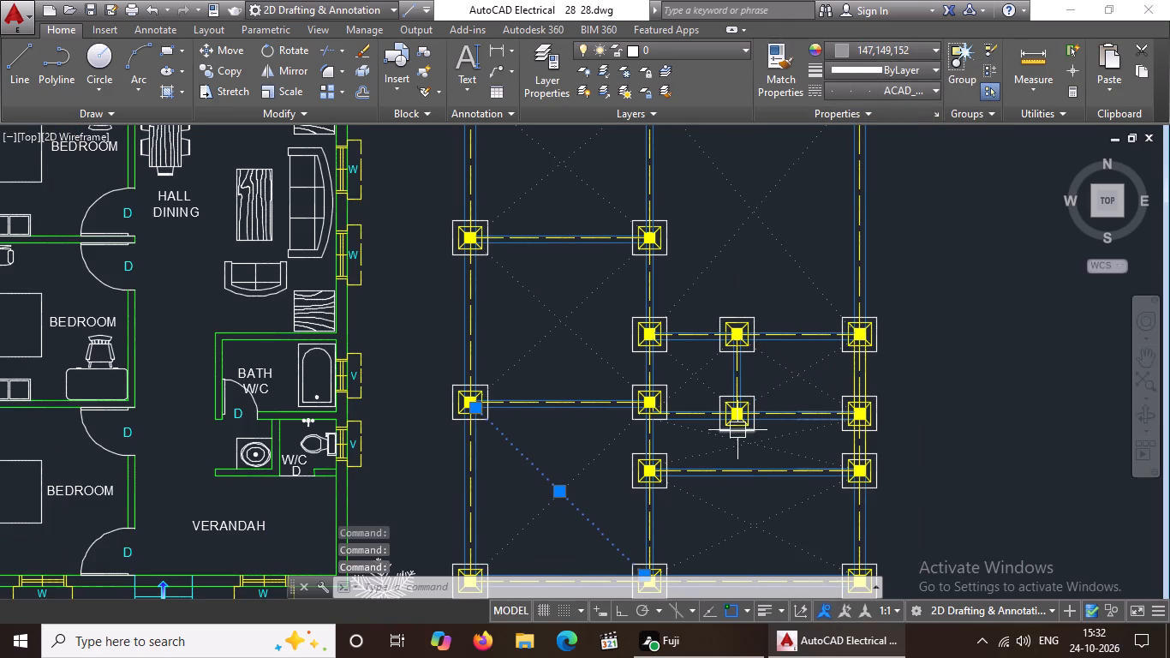
Apply colour 147,149,152 to both dotted diagonals of the narrow bay just below the two small right-hand bays.
{"action": "scroll", "coordinate": [736, 438], "scroll_direction": "up", "scroll_amount": 1}
{"action": "left_click", "coordinate": [660, 426]}
{"action": "left_click_drag", "start_coordinate": [858, 47], "coordinate": [858, 55]}
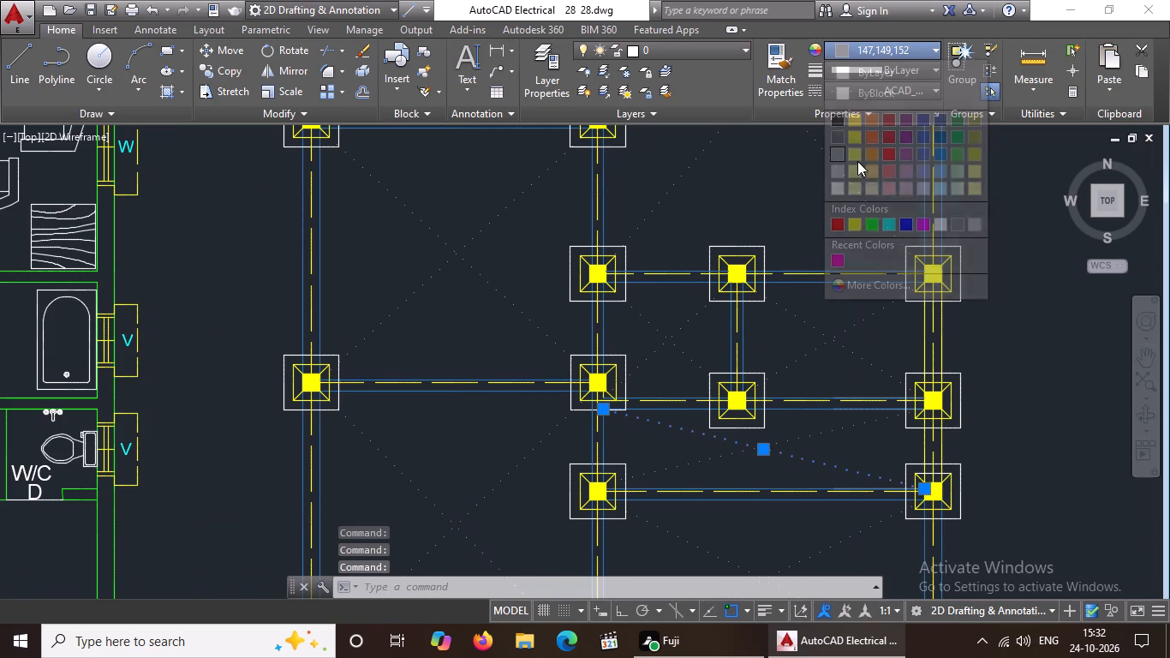
{"action": "left_click", "coordinate": [834, 147]}
{"action": "left_click", "coordinate": [828, 432]}
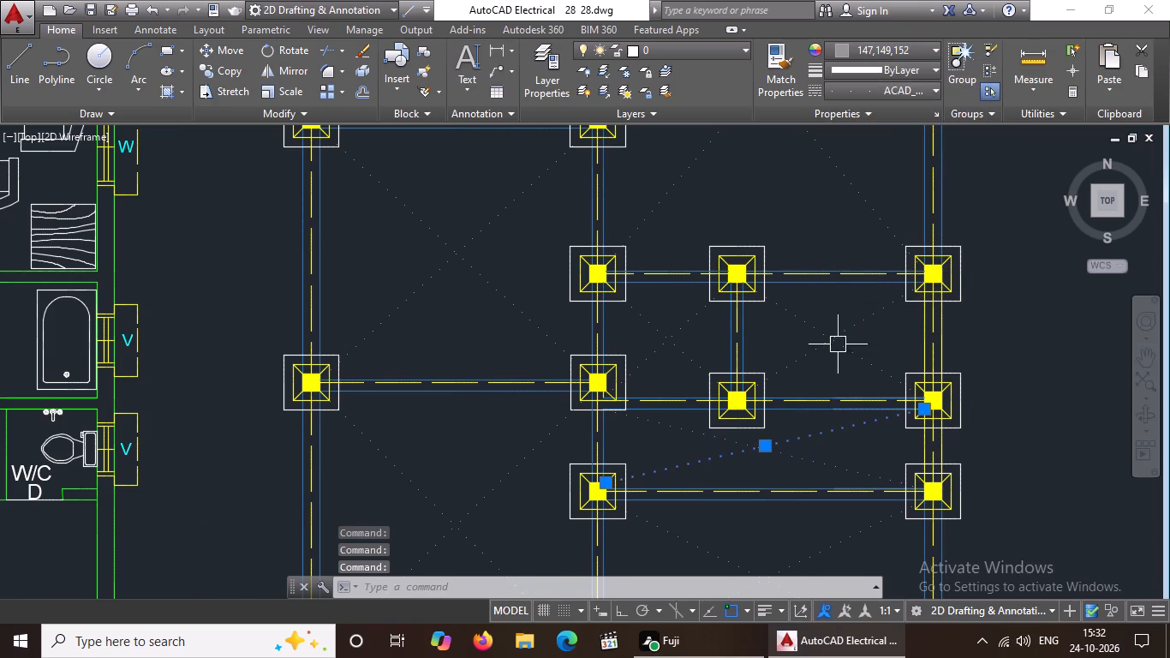
{"action": "left_click", "coordinate": [880, 50]}
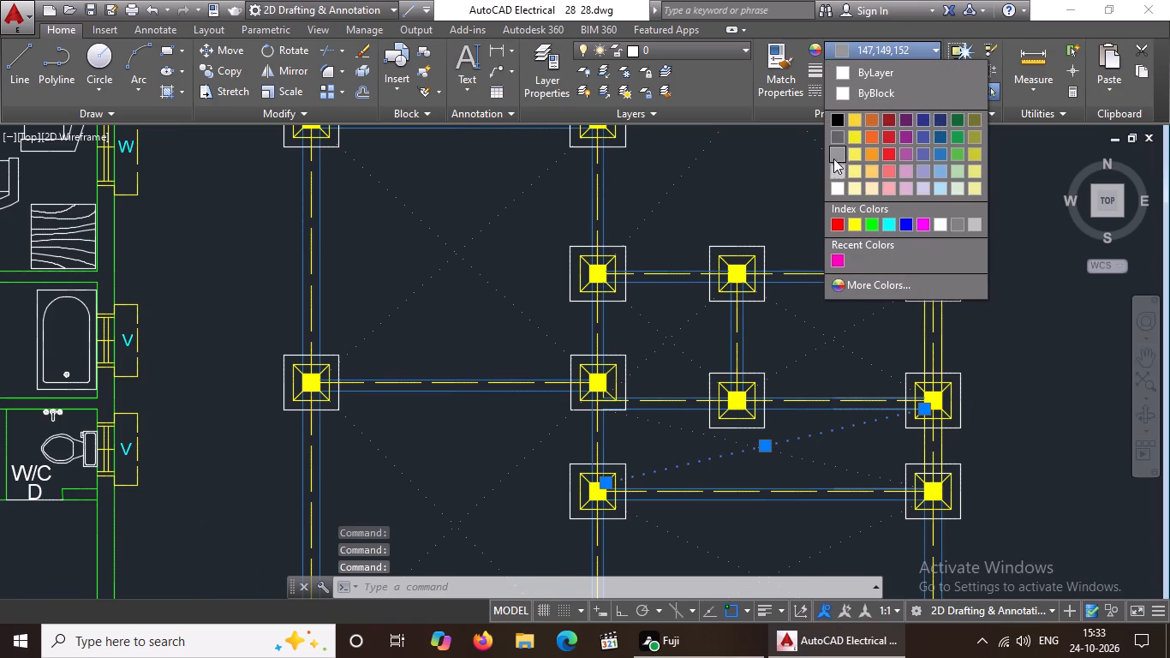
{"action": "left_click", "coordinate": [837, 148]}
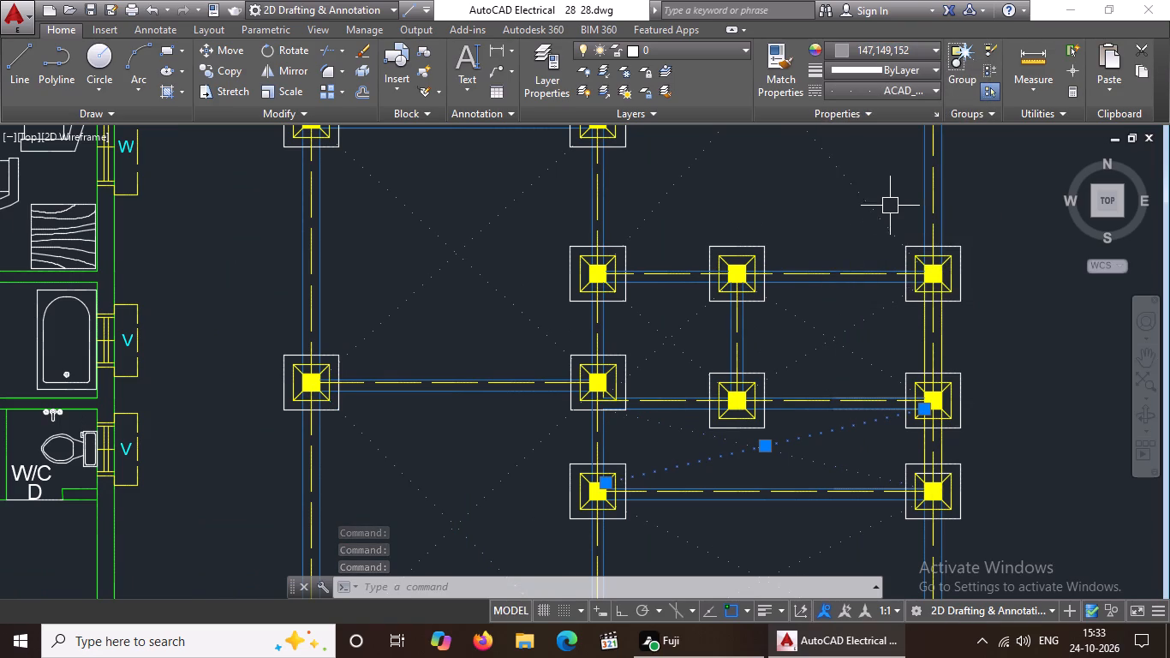
Apply colour 147,149,152 to both dotted diagonals of the bottom-right bay and clear the selection.
{"action": "scroll", "coordinate": [838, 458], "scroll_direction": "down", "scroll_amount": 2}
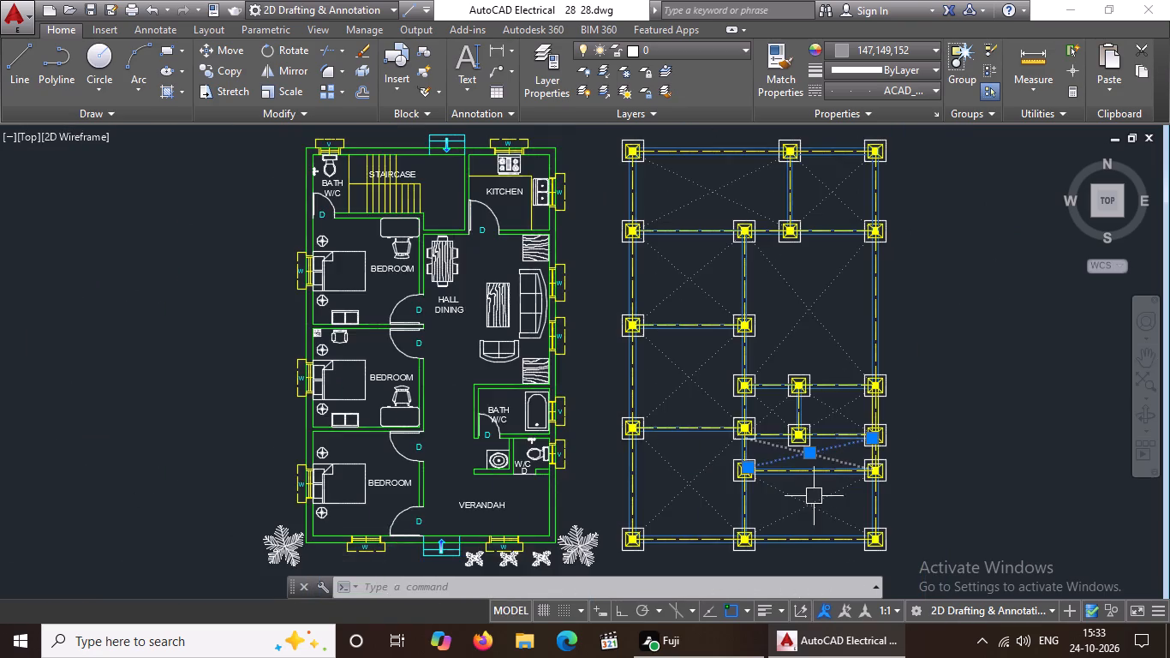
{"action": "scroll", "coordinate": [794, 507], "scroll_direction": "up", "scroll_amount": 3}
{"action": "left_click_drag", "start_coordinate": [781, 473], "coordinate": [784, 465]}
{"action": "left_click", "coordinate": [871, 43]}
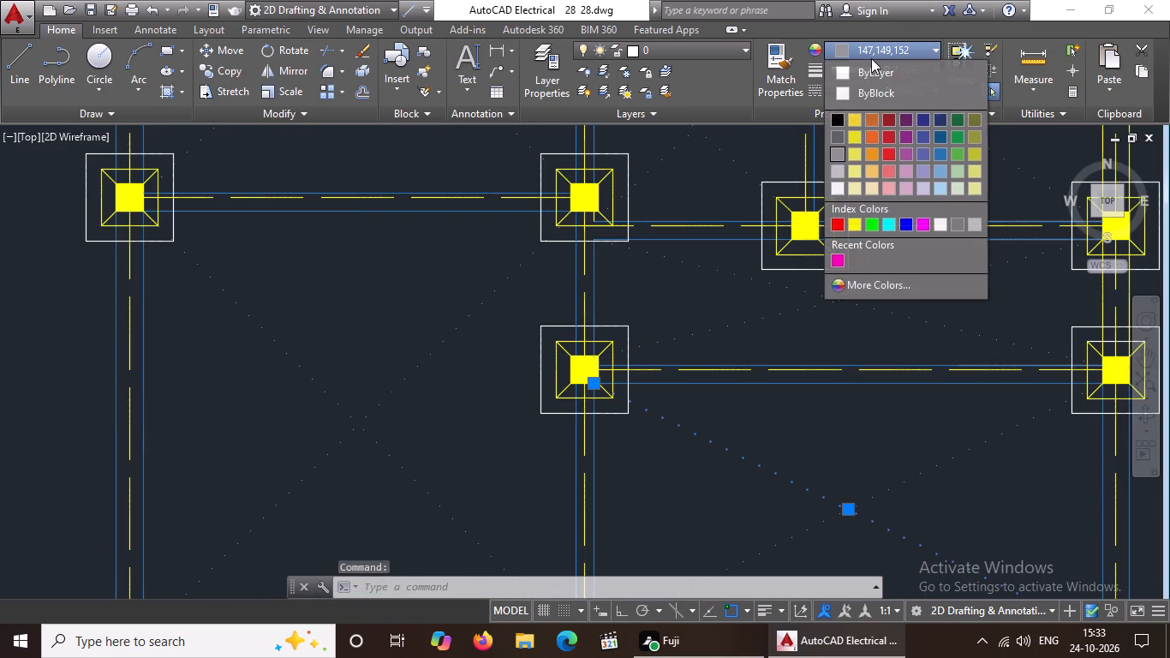
{"action": "left_click", "coordinate": [834, 151]}
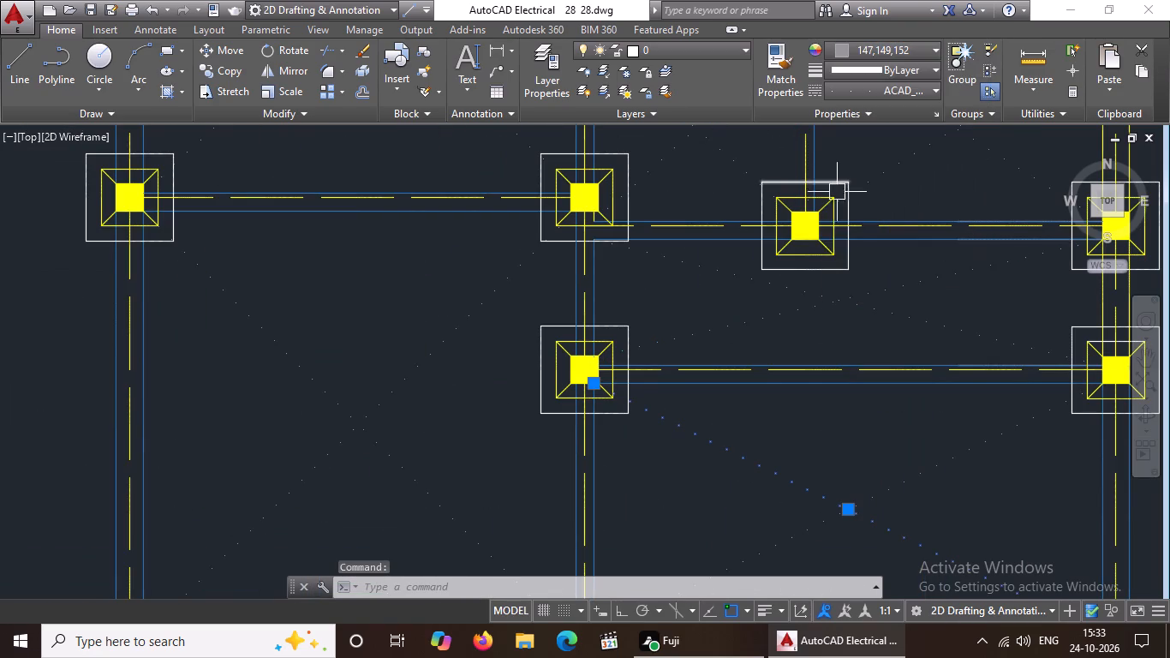
{"action": "scroll", "coordinate": [800, 366], "scroll_direction": "down", "scroll_amount": 3}
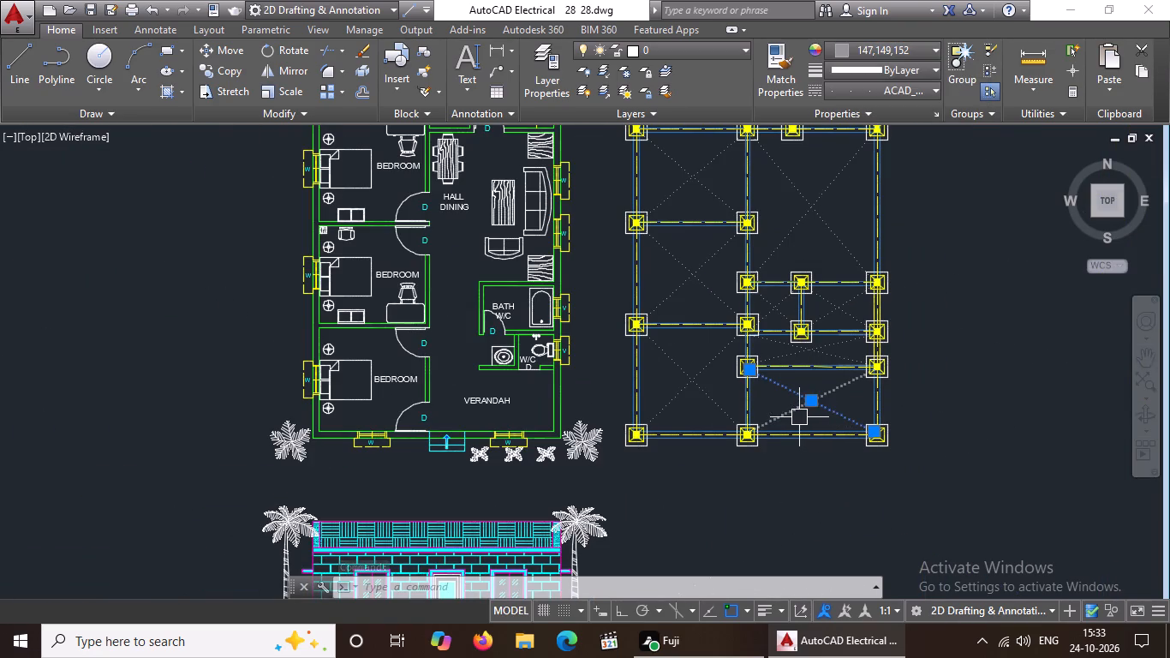
{"action": "left_click", "coordinate": [789, 407]}
{"action": "left_click", "coordinate": [867, 48]}
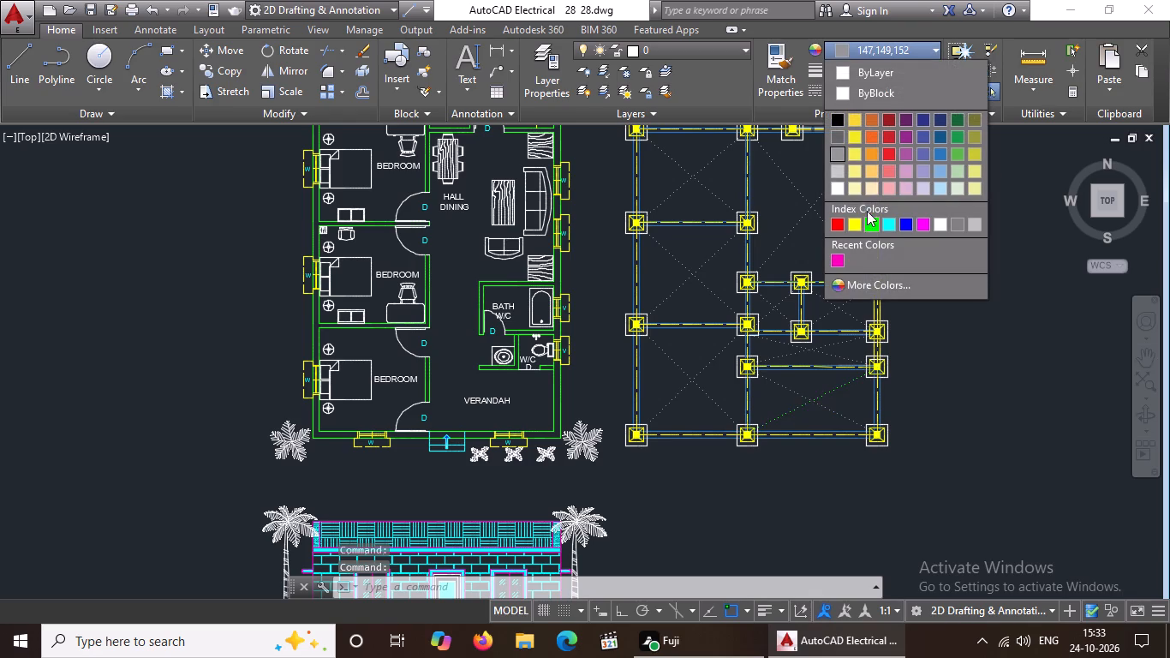
{"action": "left_click", "coordinate": [837, 151]}
{"action": "scroll", "coordinate": [769, 350], "scroll_direction": "down", "scroll_amount": 3}
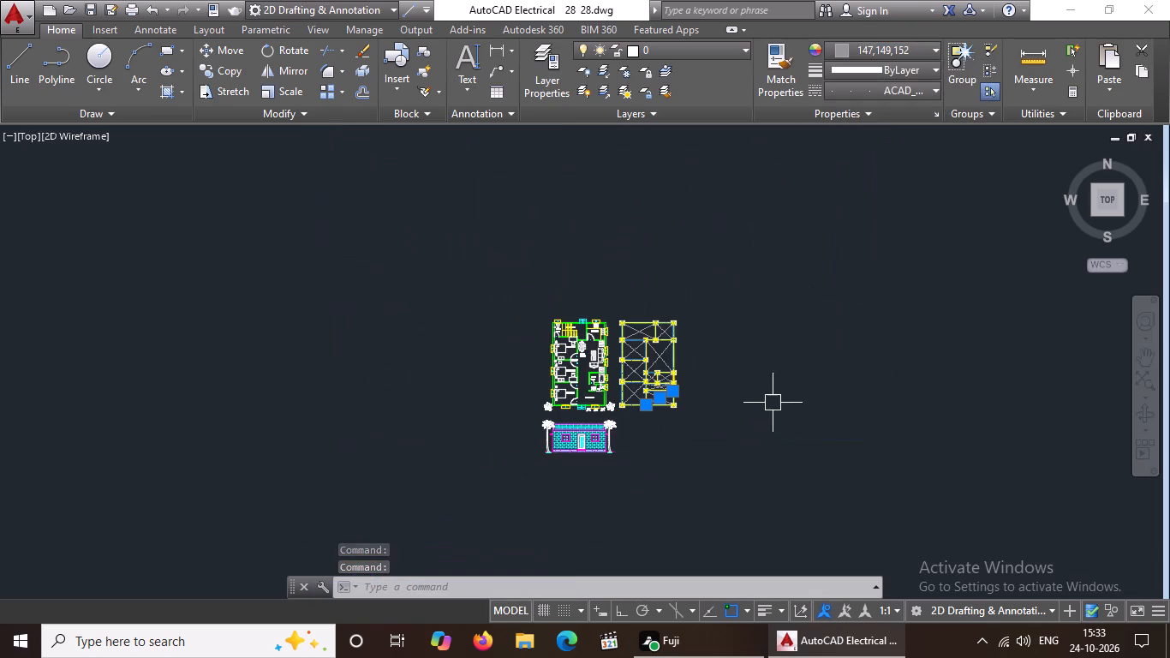
{"action": "scroll", "coordinate": [641, 382], "scroll_direction": "up", "scroll_amount": 3}
{"action": "scroll", "coordinate": [626, 520], "scroll_direction": "up", "scroll_amount": 3}
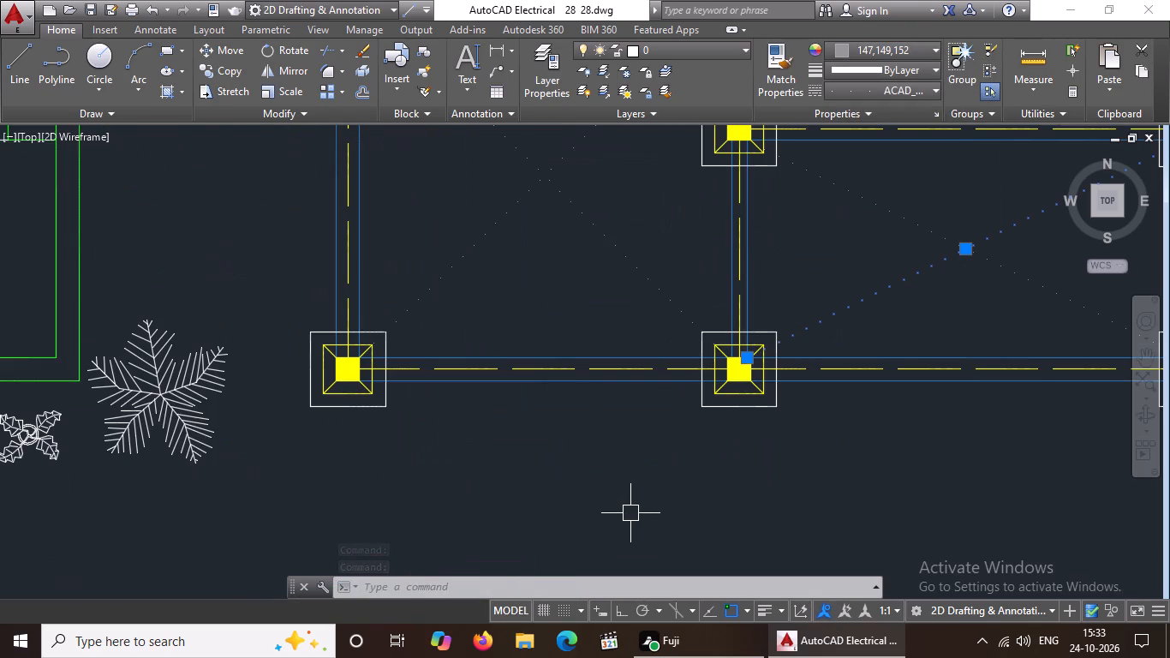
{"action": "key", "text": "Escape"}
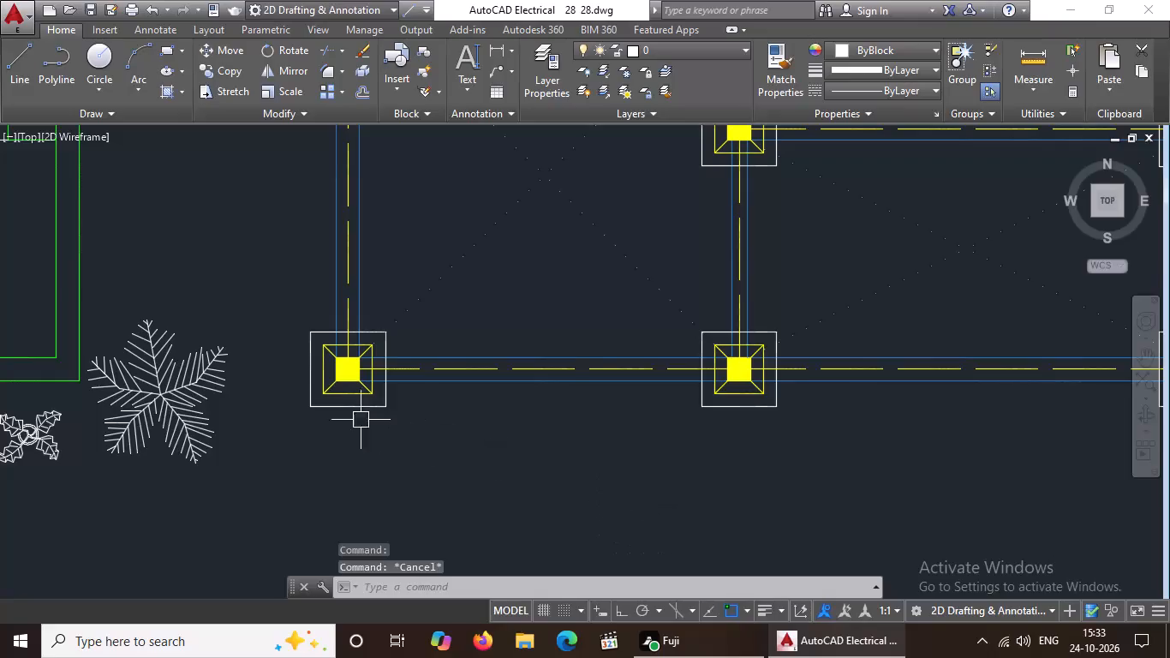
Give the lower edge of the bottom-left footing's outer white square linetype ACAD_ISO02W100 with linetype scale 0.5.
{"action": "scroll", "coordinate": [352, 415], "scroll_direction": "up", "scroll_amount": 2}
{"action": "left_click", "coordinate": [353, 395]}
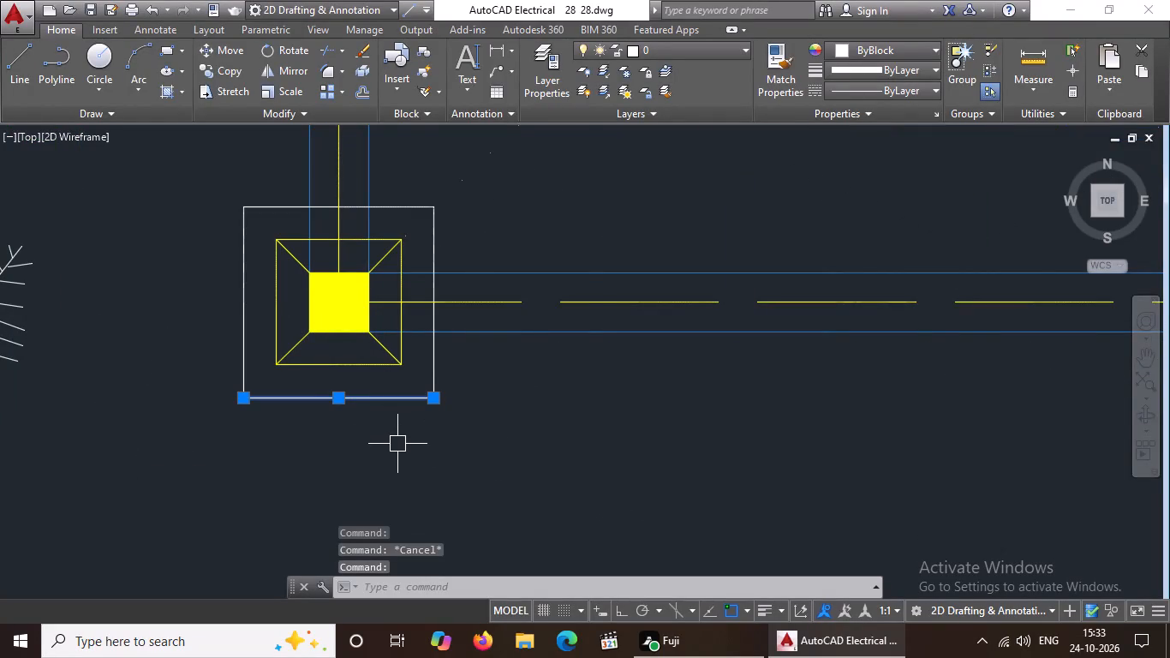
{"action": "right_click", "coordinate": [398, 444]}
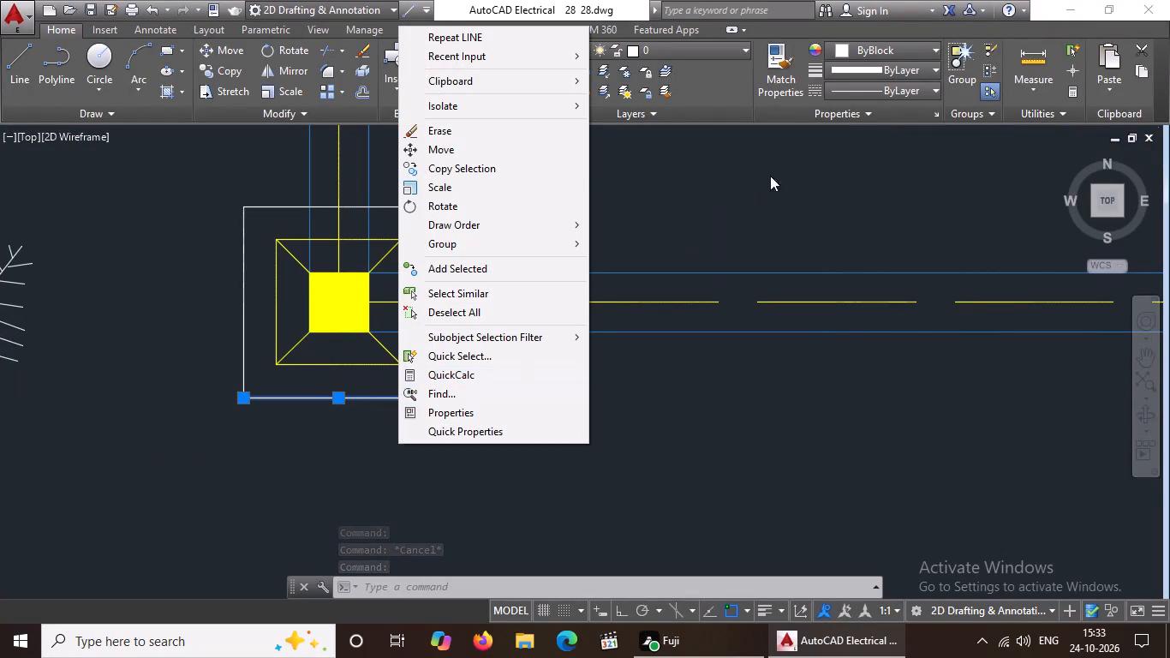
{"action": "left_click", "coordinate": [895, 85]}
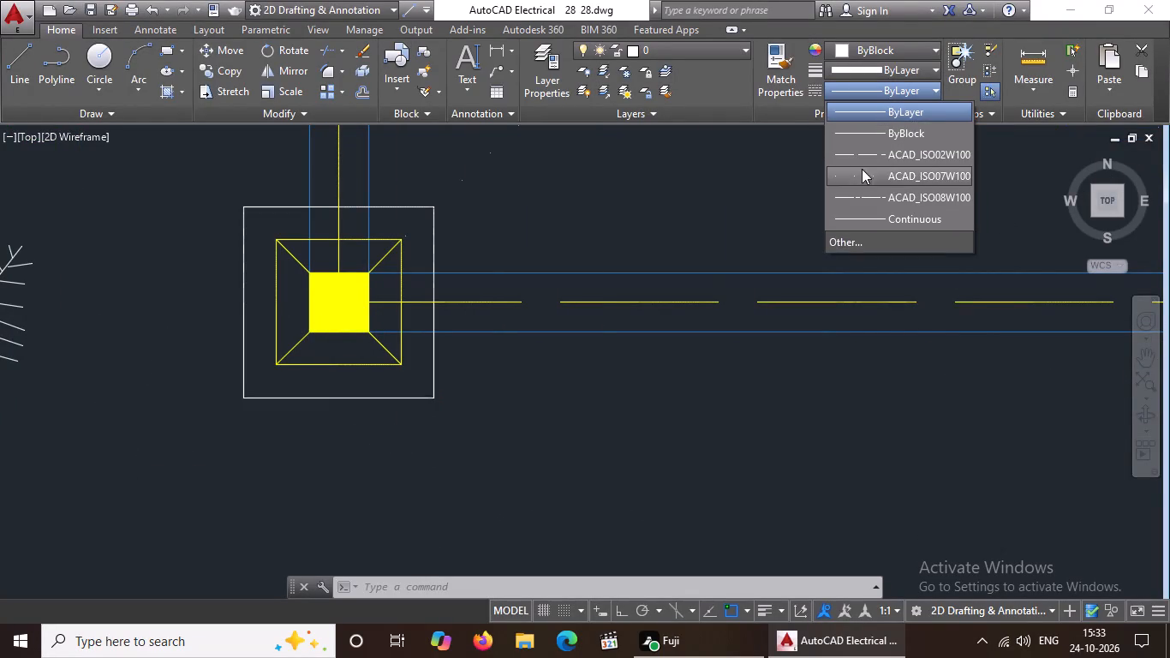
{"action": "left_click", "coordinate": [869, 148]}
{"action": "right_click", "coordinate": [489, 364]}
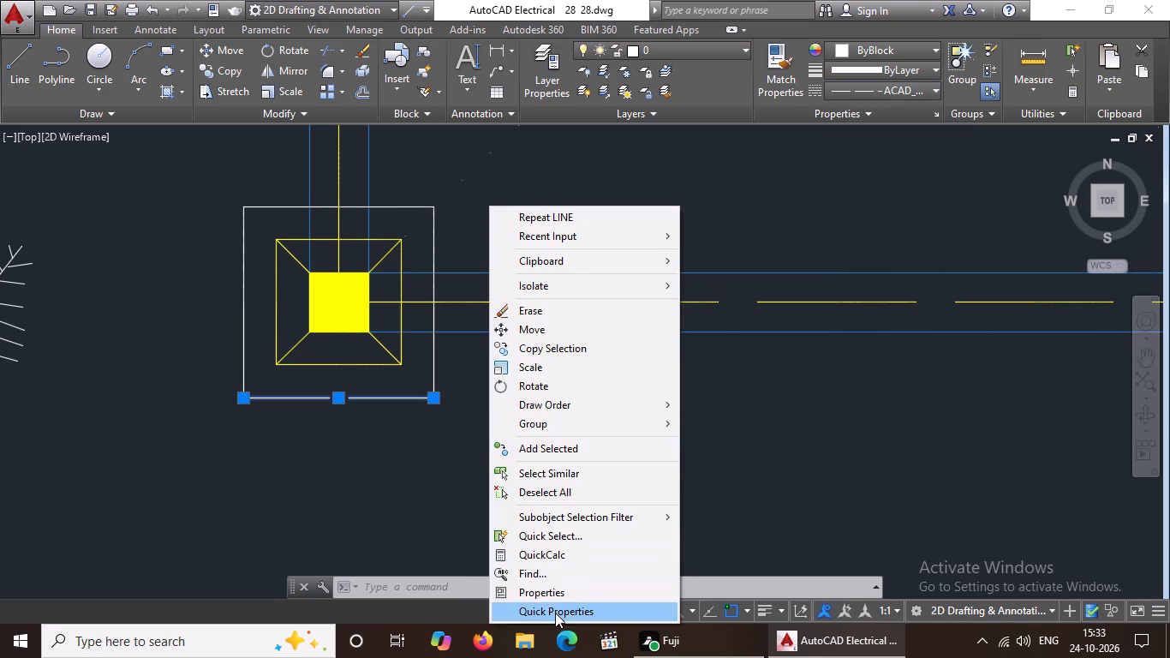
{"action": "left_click", "coordinate": [563, 591]}
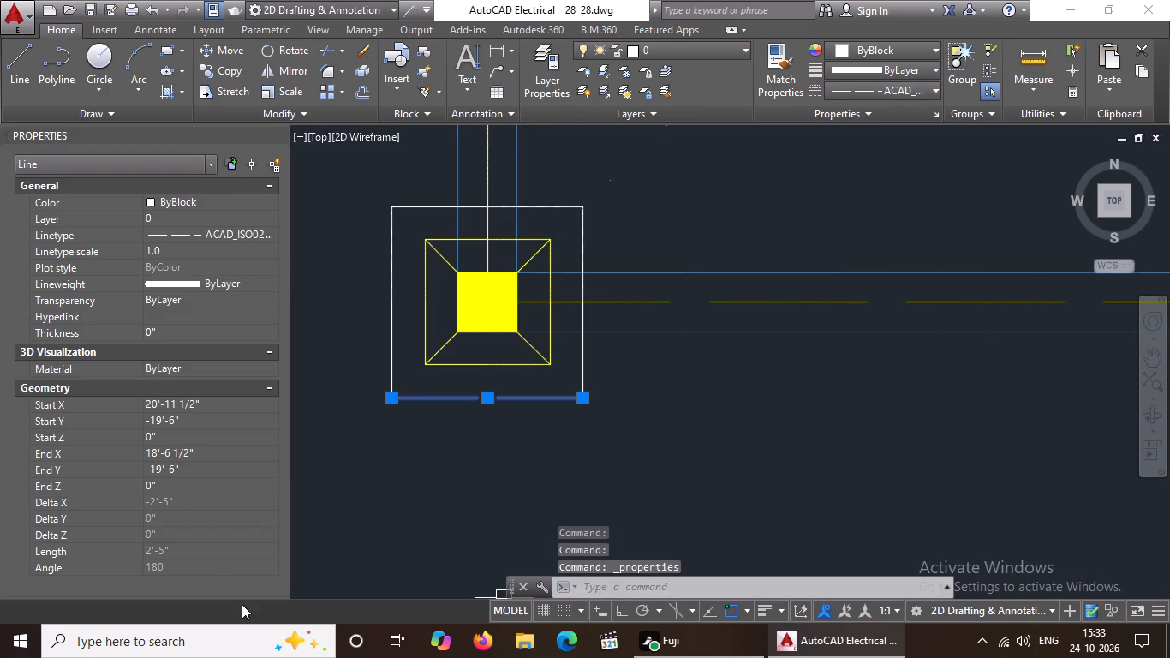
{"action": "left_click", "coordinate": [175, 248]}
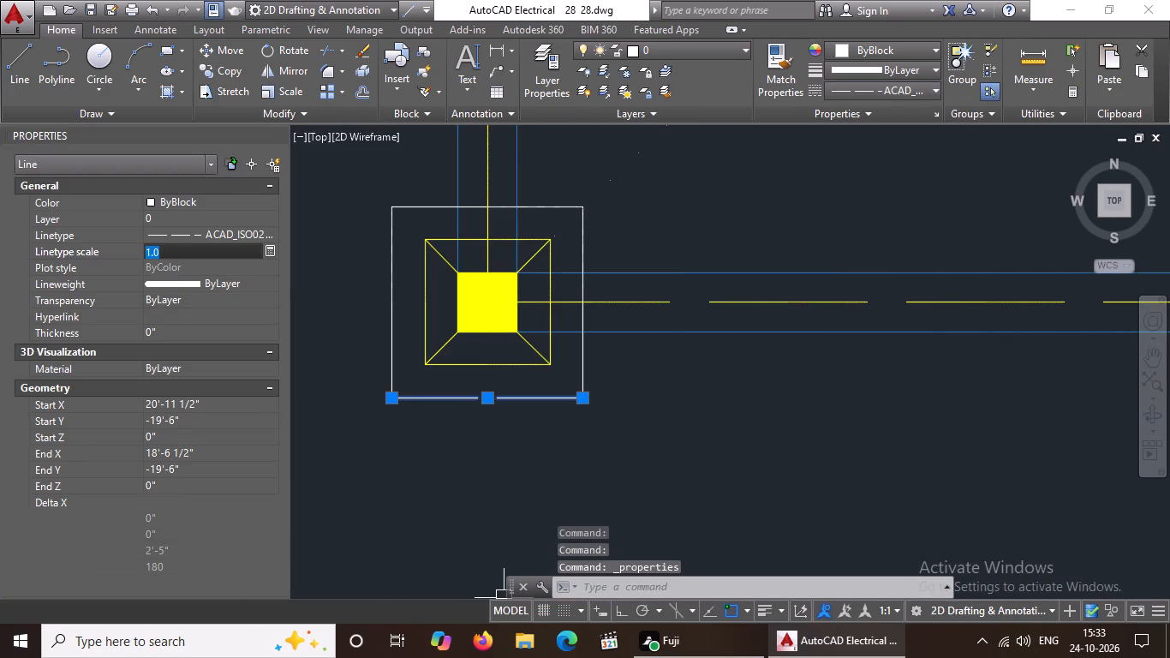
{"action": "key", "text": "BackSpace"}
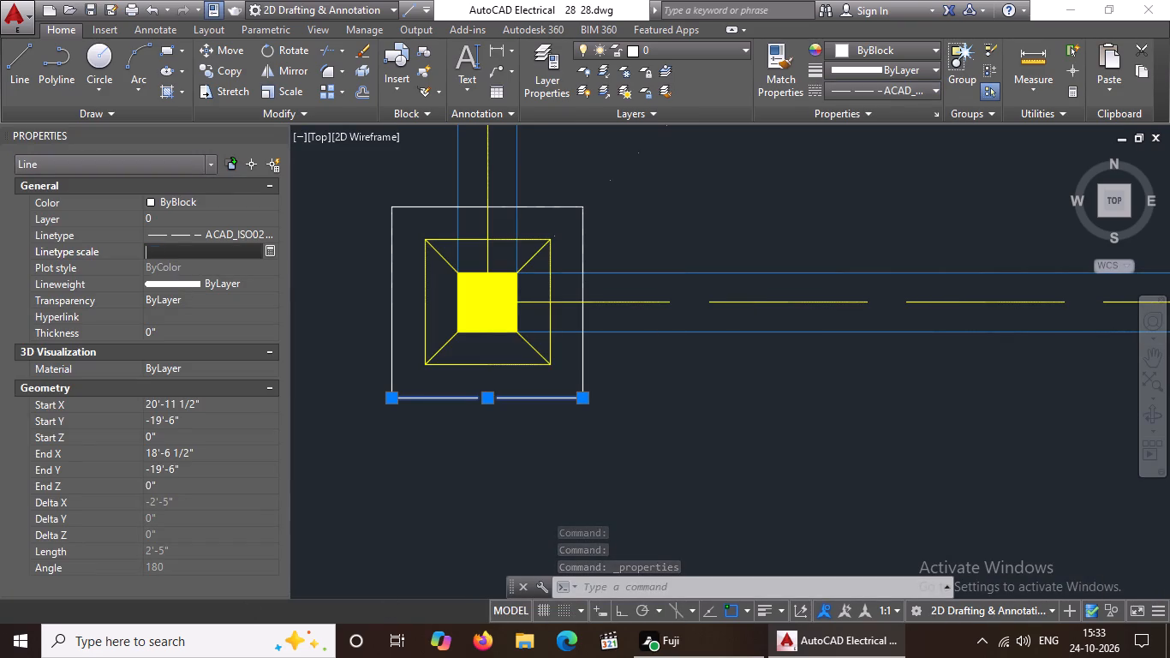
{"action": "key", "text": "BackSpace"}
{"action": "type", "text": "0.5"}
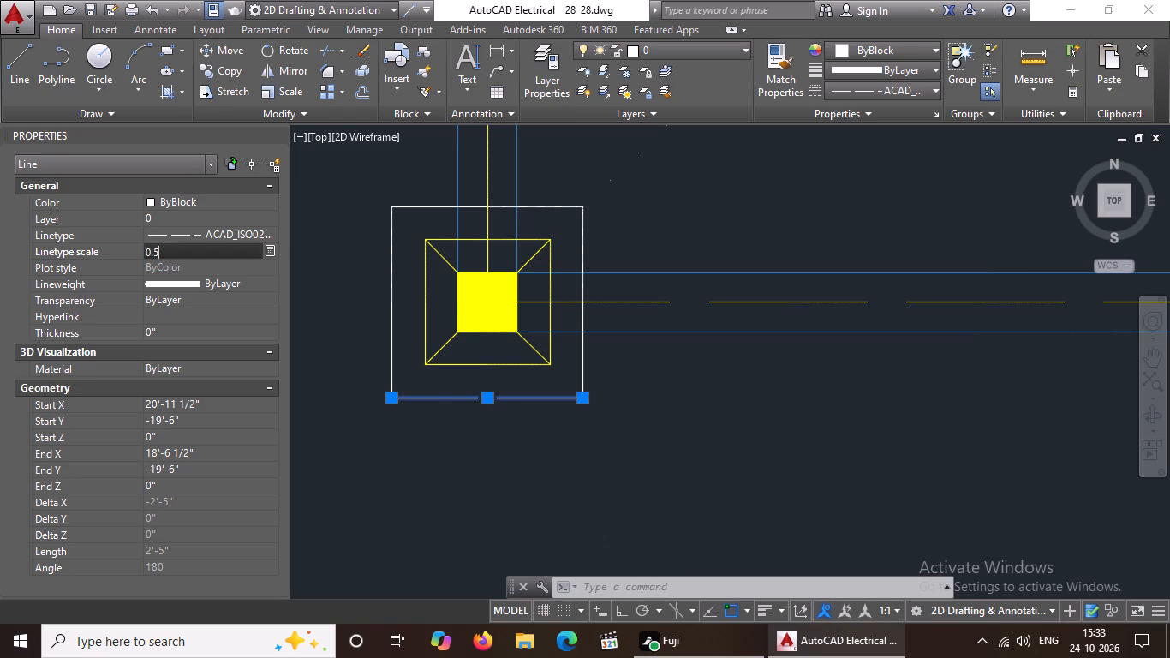
{"action": "key", "text": "Return"}
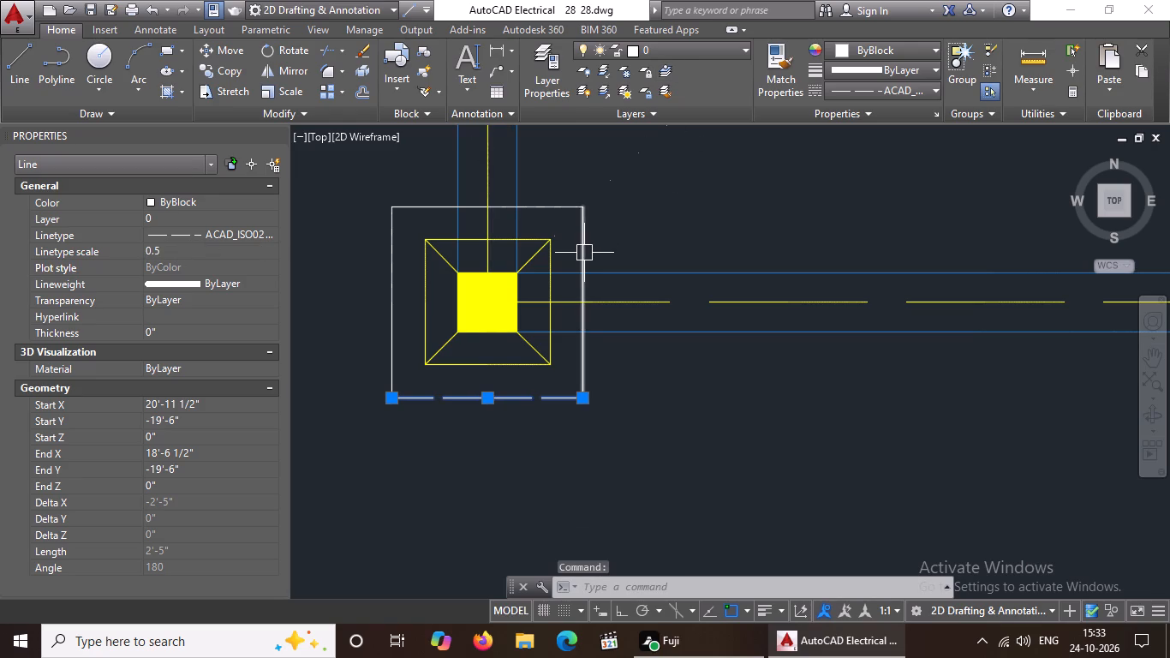
Give the right edge of the bottom-left footing's outer square linetype ACAD_ISO02W100 with linetype scale 0.5.
{"action": "left_click", "coordinate": [584, 253]}
{"action": "left_click", "coordinate": [899, 46]}
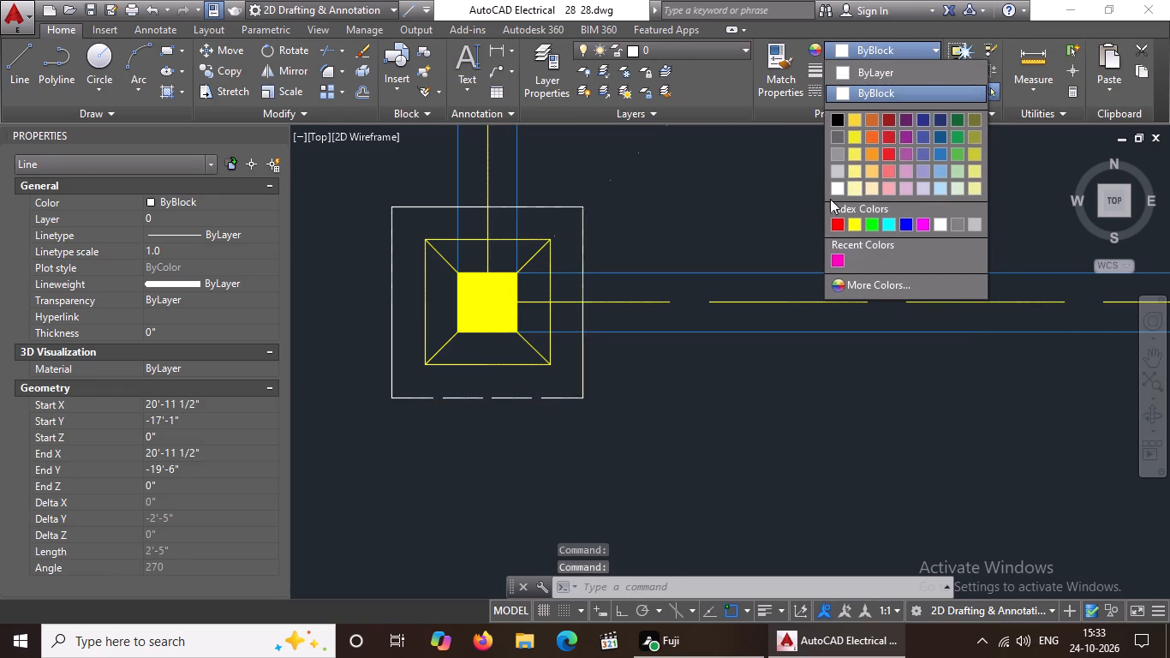
{"action": "left_click", "coordinate": [761, 189]}
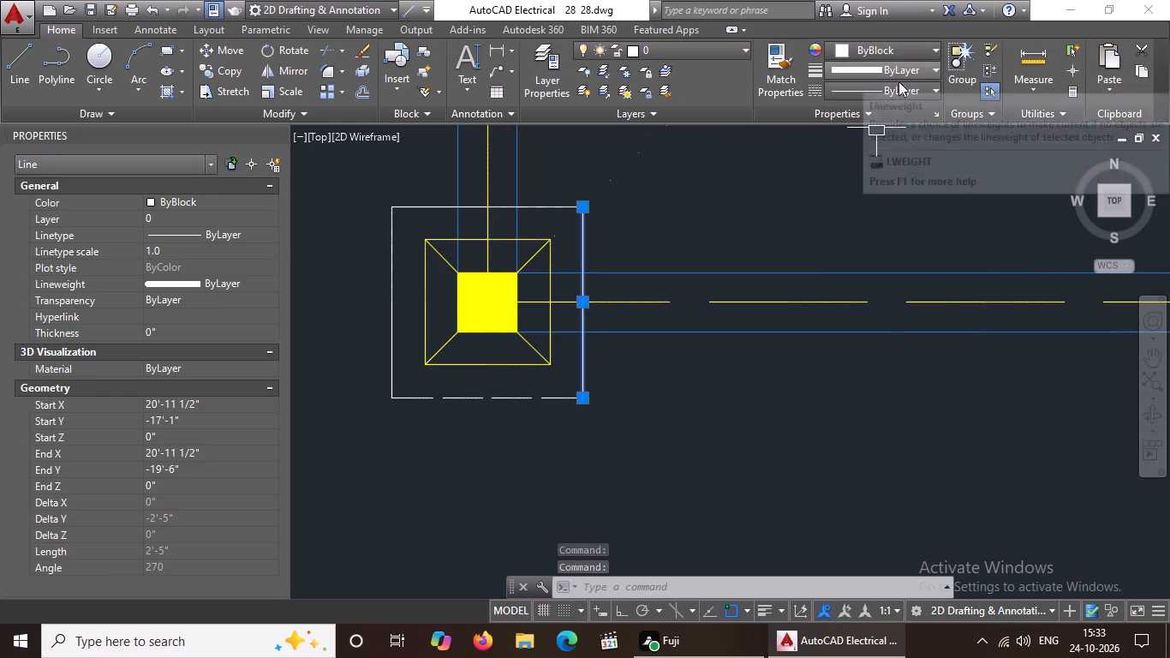
{"action": "left_click", "coordinate": [887, 83]}
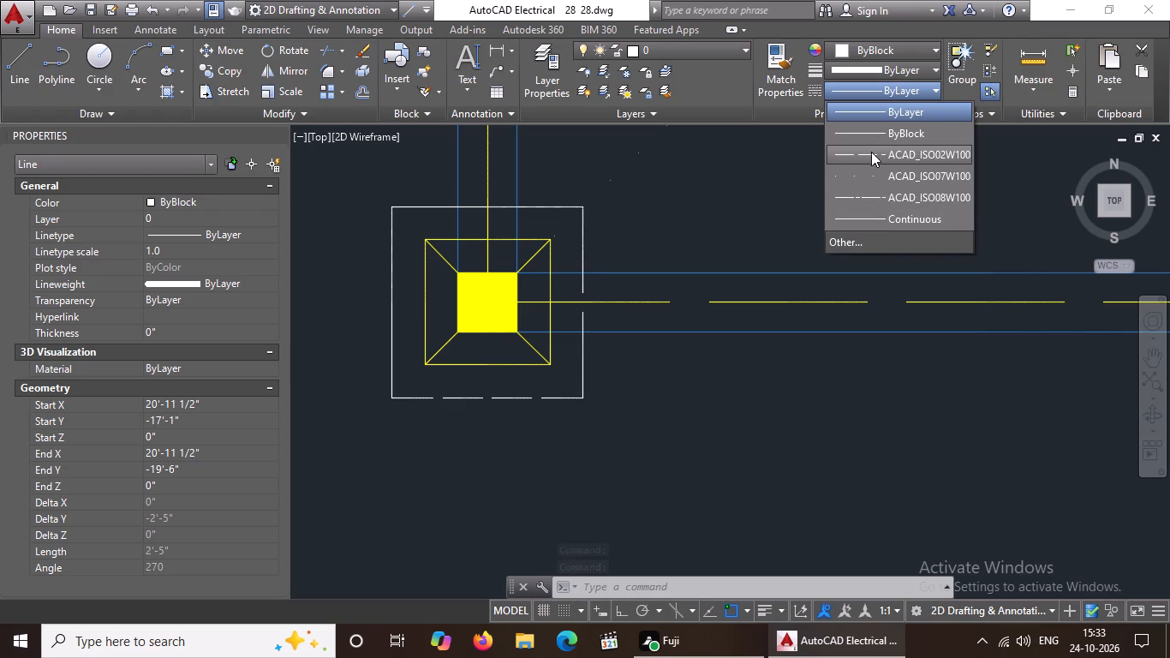
{"action": "left_click", "coordinate": [871, 152]}
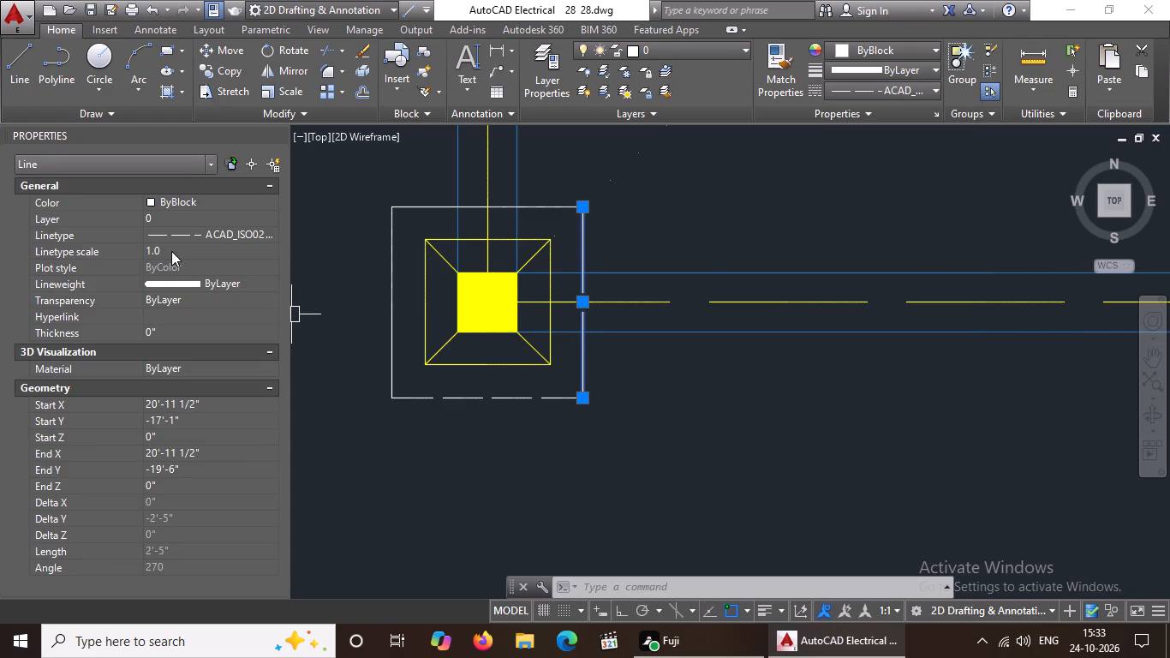
{"action": "left_click", "coordinate": [171, 251]}
{"action": "key", "text": "BackSpace"}
{"action": "key", "text": "BackSpace"}
{"action": "key", "text": "BackSpace"}
{"action": "type", "text": "0.5"}
{"action": "key", "text": "Return"}
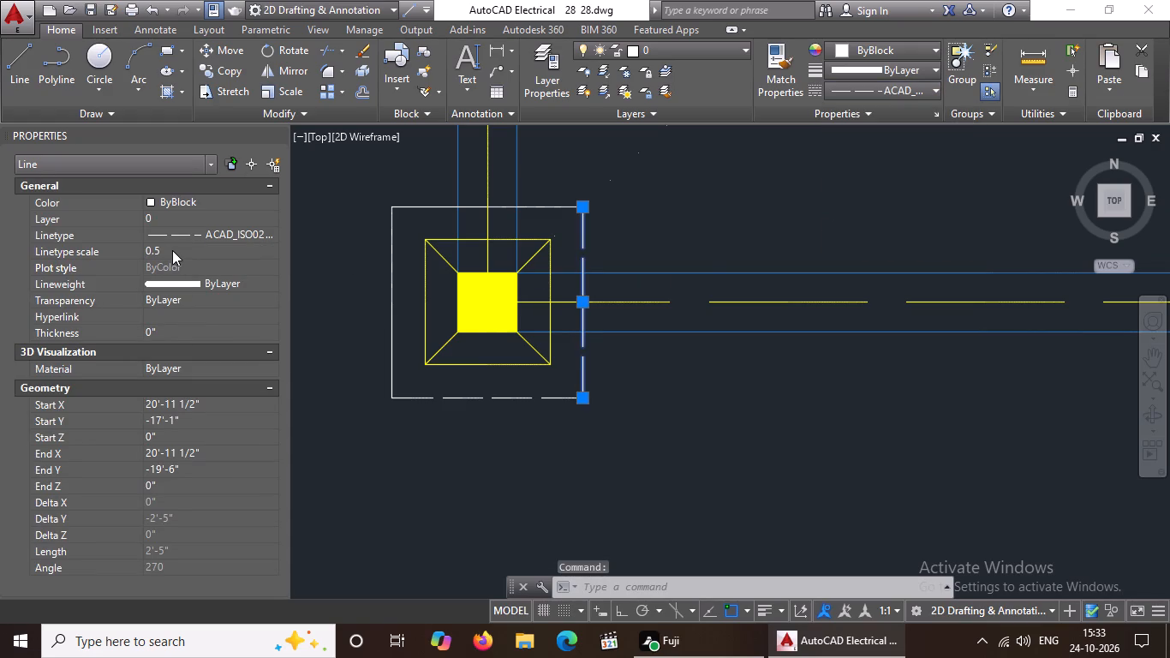
Give the left edge of the bottom-left footing's outer square linetype ACAD_ISO02W100 with linetype scale 0.5.
{"action": "left_click", "coordinate": [394, 312]}
{"action": "left_click", "coordinate": [893, 95]}
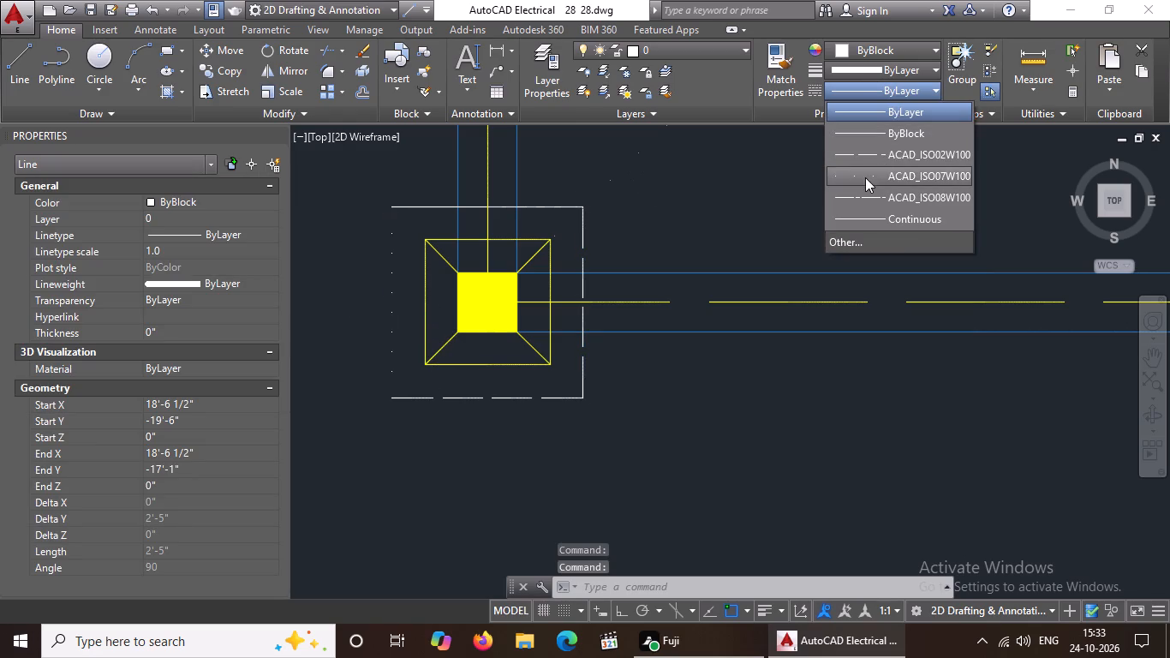
{"action": "left_click", "coordinate": [868, 152]}
{"action": "left_click", "coordinate": [175, 251]}
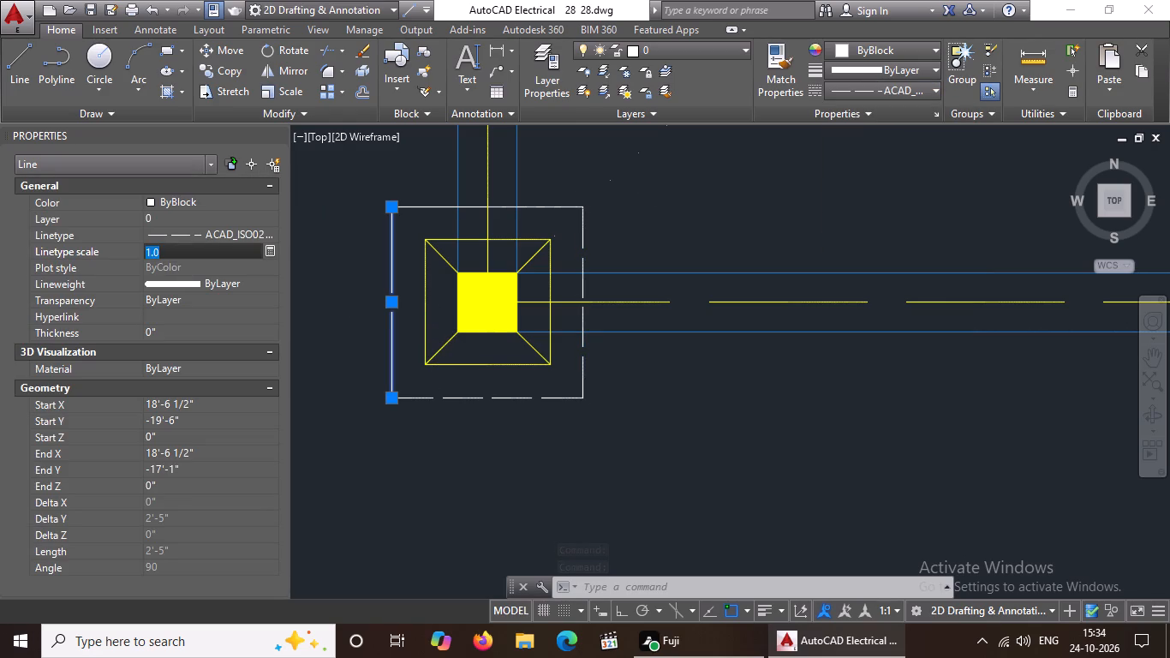
{"action": "key", "text": "BackSpace"}
{"action": "type", "text": "0.5"}
{"action": "key", "text": "Return"}
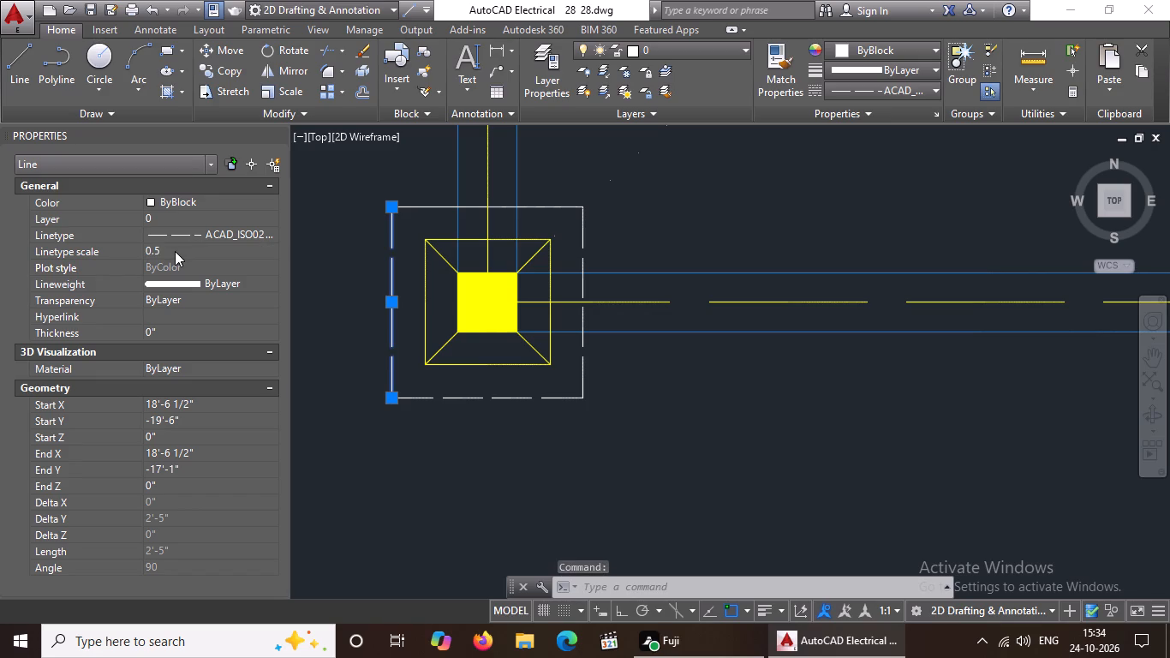
Give the upper edge of the bottom-left footing's outer square linetype ACAD_ISO02W100 with linetype scale 0.5.
{"action": "left_click", "coordinate": [540, 206]}
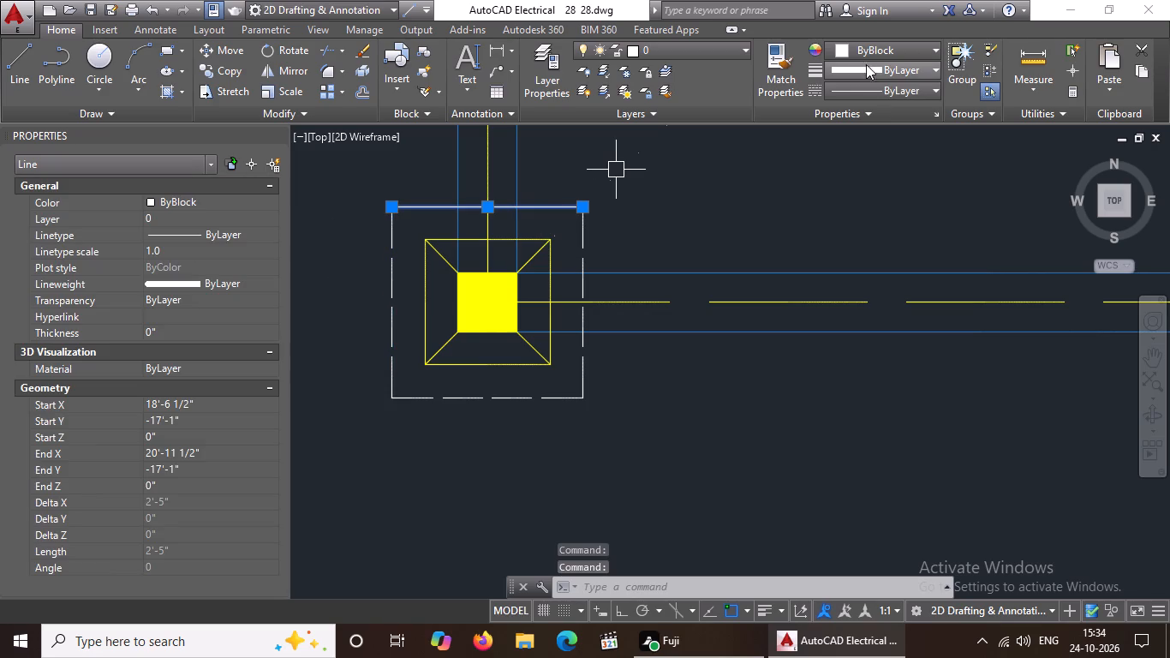
{"action": "left_click", "coordinate": [878, 94]}
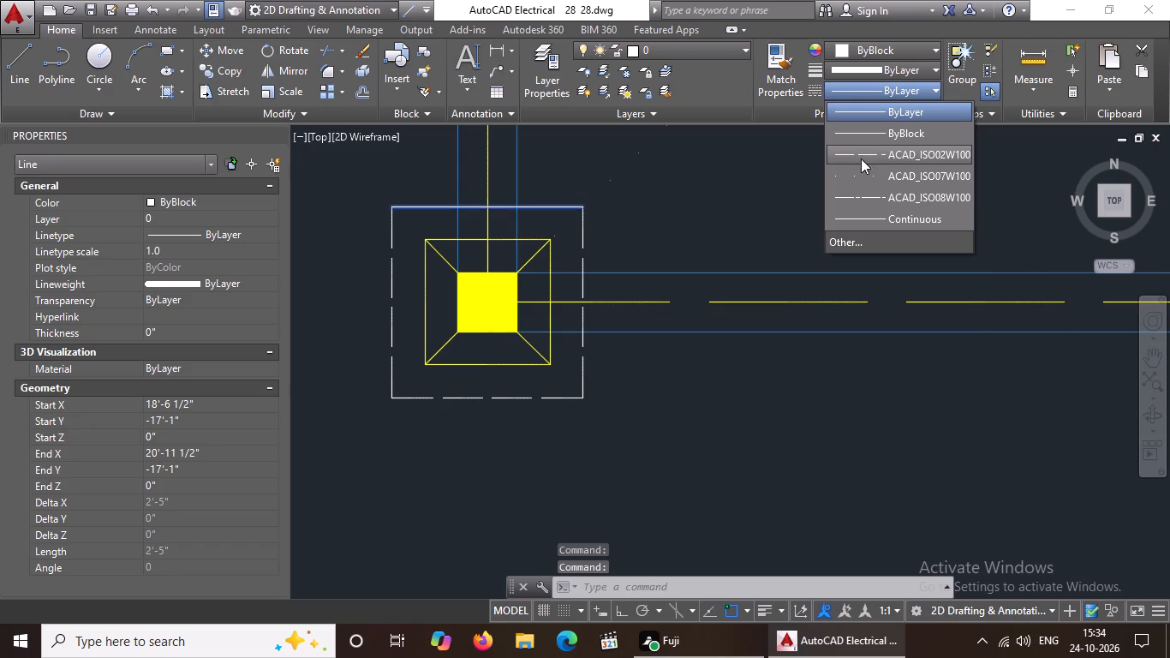
{"action": "left_click", "coordinate": [863, 157]}
{"action": "left_click", "coordinate": [187, 249]}
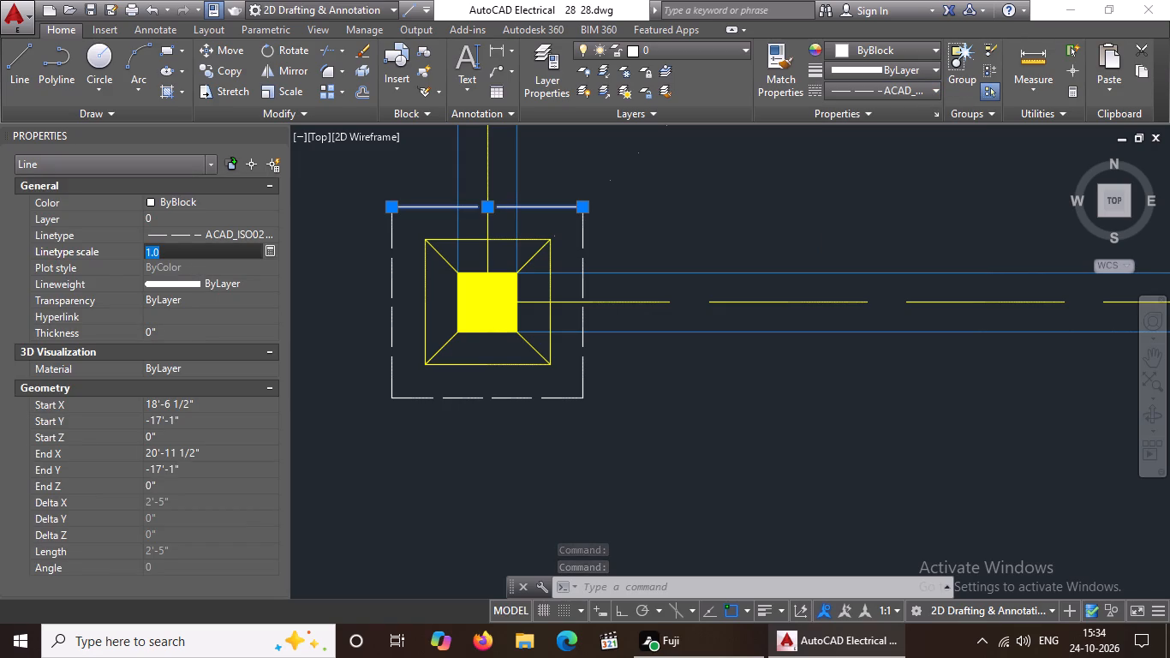
{"action": "key", "text": "BackSpace"}
{"action": "key", "text": "BackSpace"}
{"action": "key", "text": "BackSpace"}
{"action": "key", "text": "BackSpace"}
{"action": "key", "text": "0"}
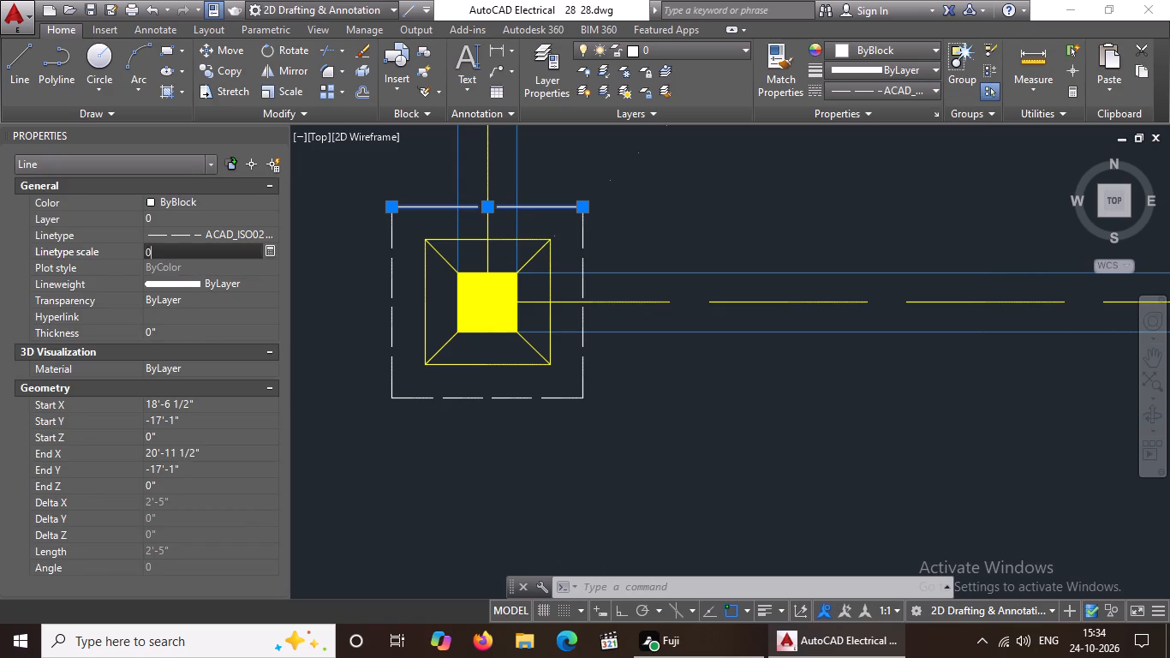
{"action": "type", "text": ".5"}
{"action": "key", "text": "Return"}
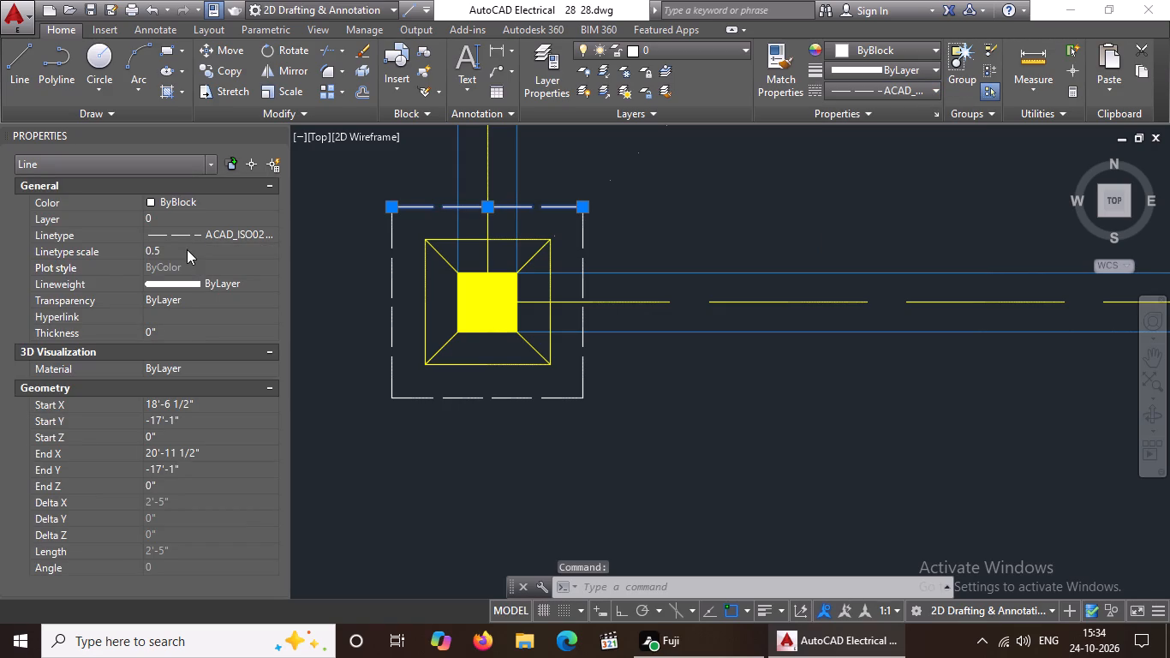
Give the lower edge of the bottom-middle footing's outer white square linetype ACAD_ISO02W100 with linetype scale 0.5.
{"action": "scroll", "coordinate": [770, 380], "scroll_direction": "down", "scroll_amount": 1}
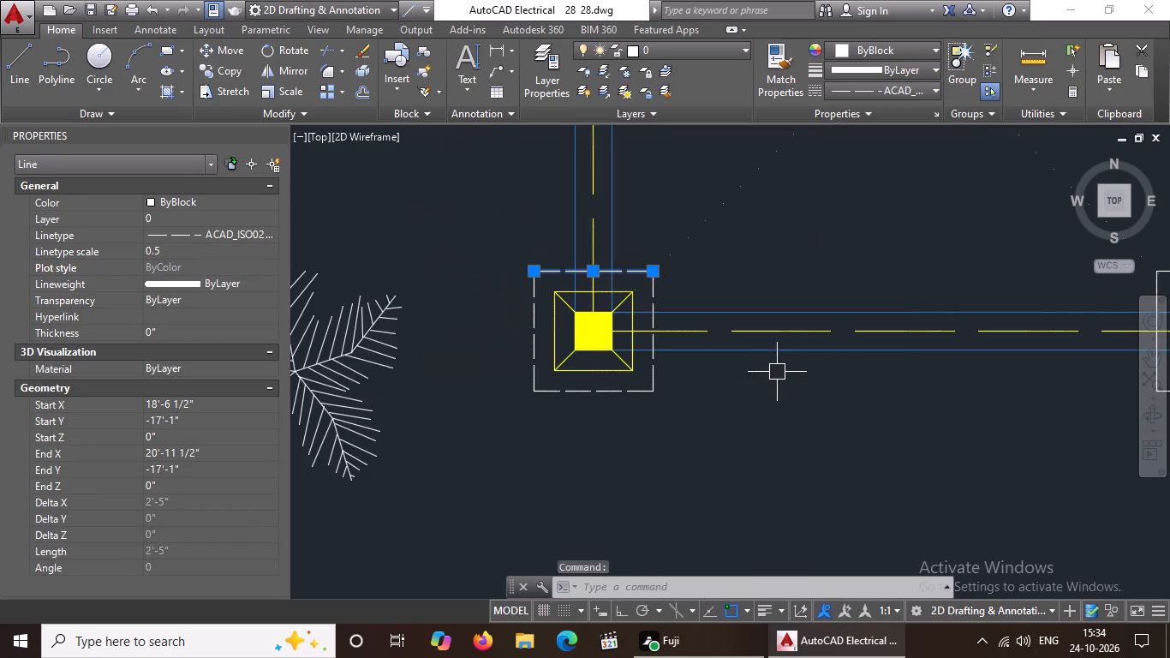
{"action": "scroll", "coordinate": [788, 363], "scroll_direction": "down", "scroll_amount": 3}
{"action": "scroll", "coordinate": [901, 363], "scroll_direction": "up", "scroll_amount": 3}
{"action": "left_click", "coordinate": [876, 390]}
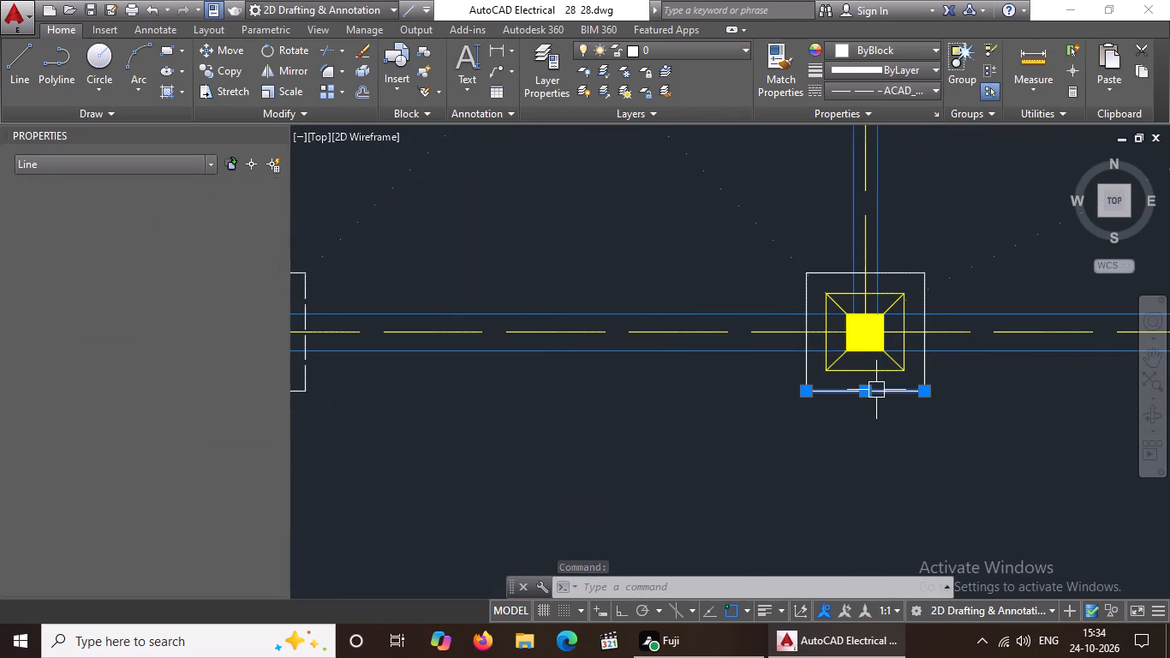
{"action": "scroll", "coordinate": [860, 334], "scroll_direction": "down", "scroll_amount": 3}
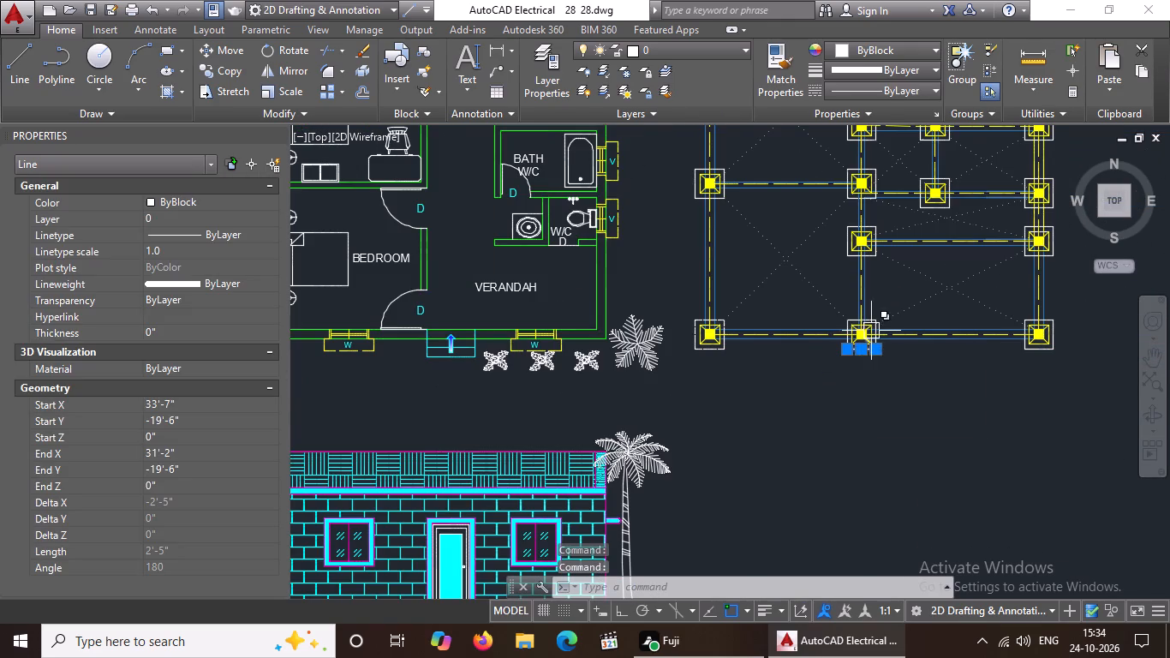
{"action": "scroll", "coordinate": [873, 329], "scroll_direction": "up", "scroll_amount": 3}
{"action": "left_click", "coordinate": [916, 52]}
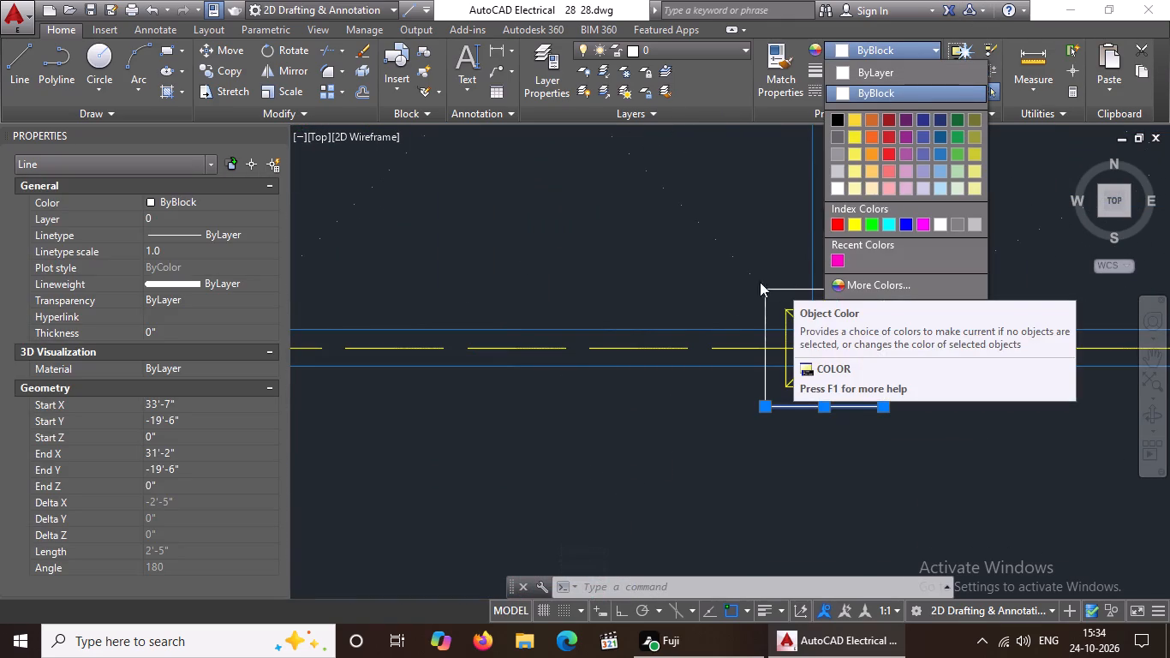
{"action": "left_click", "coordinate": [743, 210]}
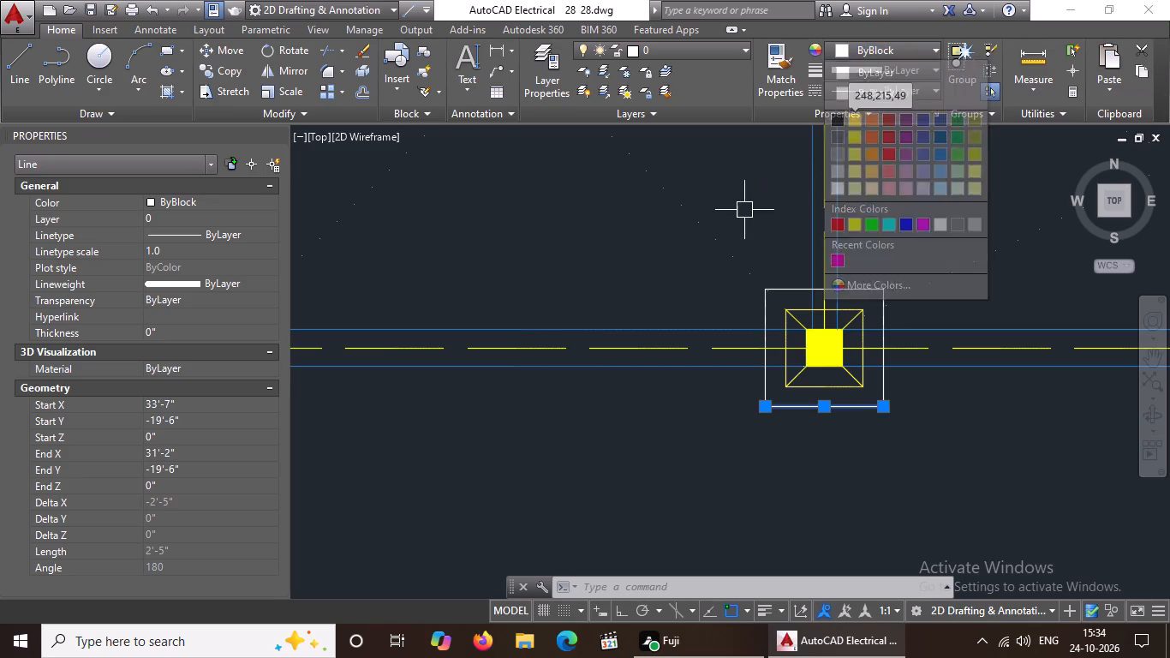
{"action": "left_click", "coordinate": [872, 87]}
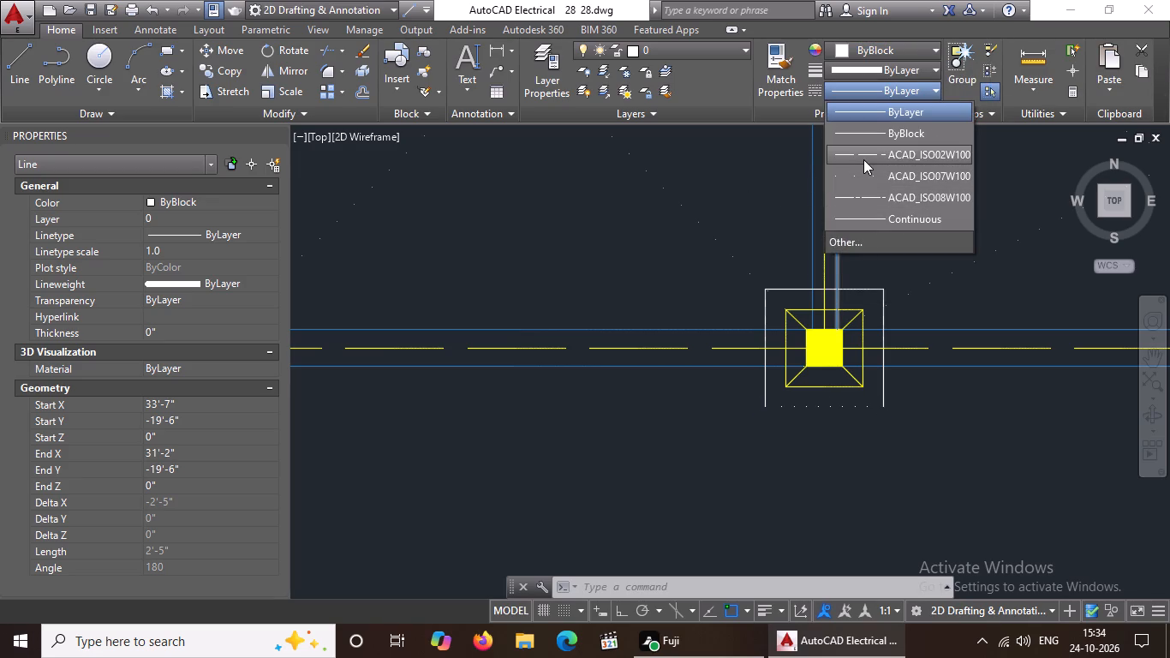
{"action": "left_click", "coordinate": [863, 157]}
{"action": "left_click", "coordinate": [182, 244]}
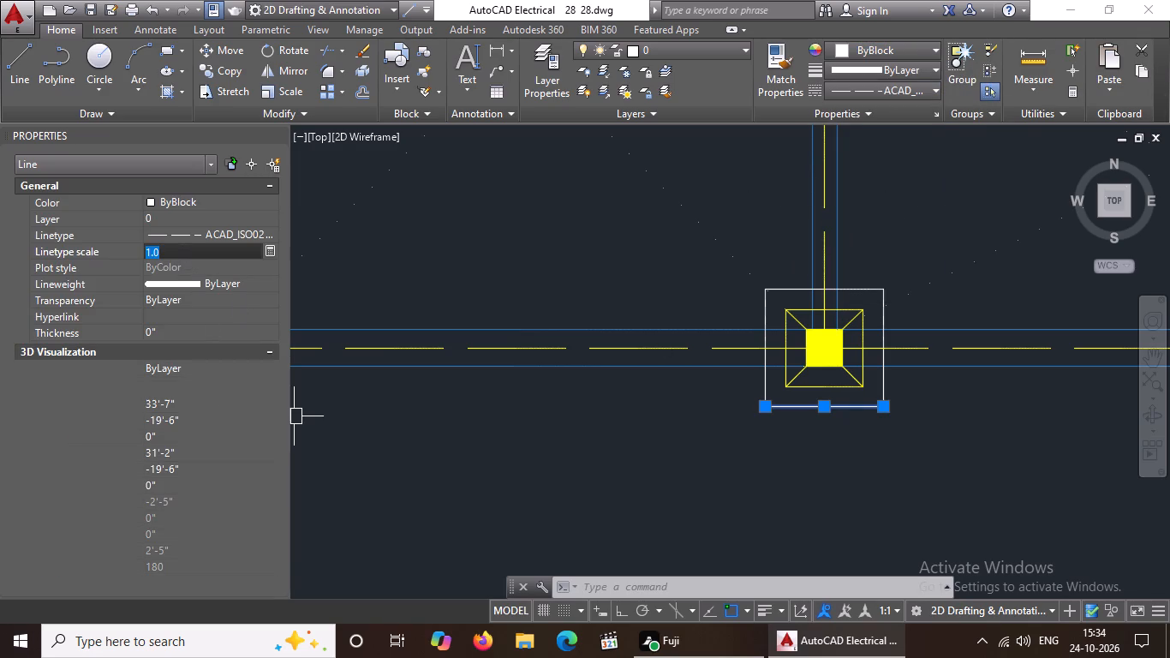
{"action": "key", "text": "BackSpace"}
{"action": "key", "text": "BackSpace"}
{"action": "type", "text": "0.5"}
{"action": "key", "text": "Return"}
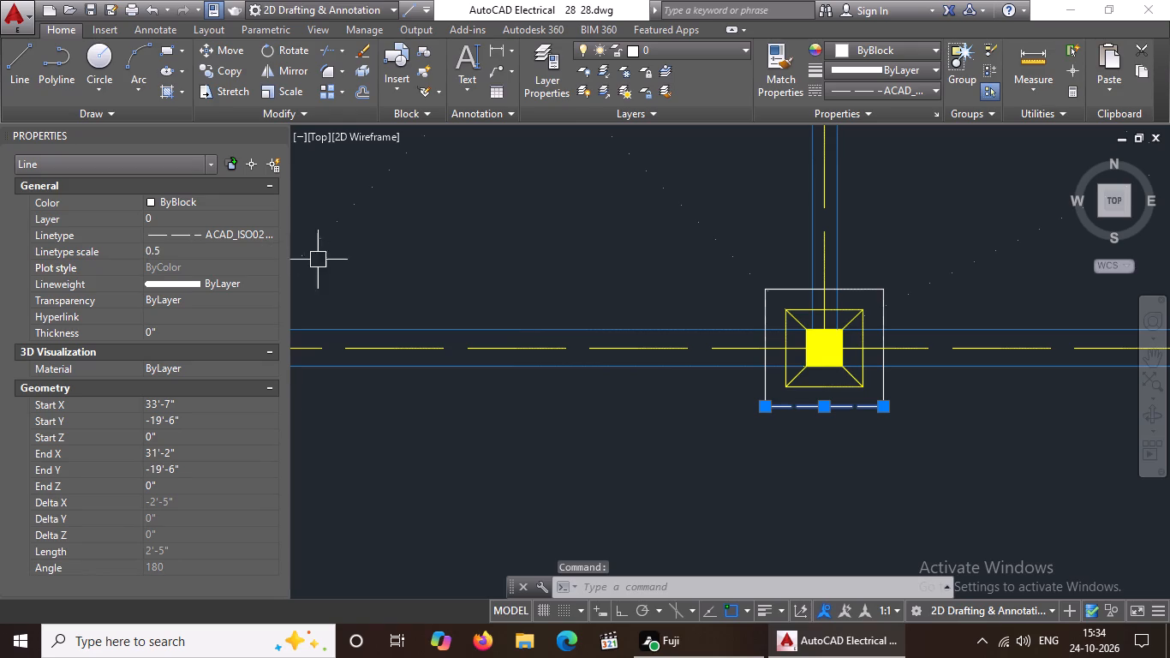
Give the left edge of the bottom-middle footing's outer square linetype ACAD_ISO02W100 with linetype scale 0.5.
{"action": "left_click", "coordinate": [767, 311]}
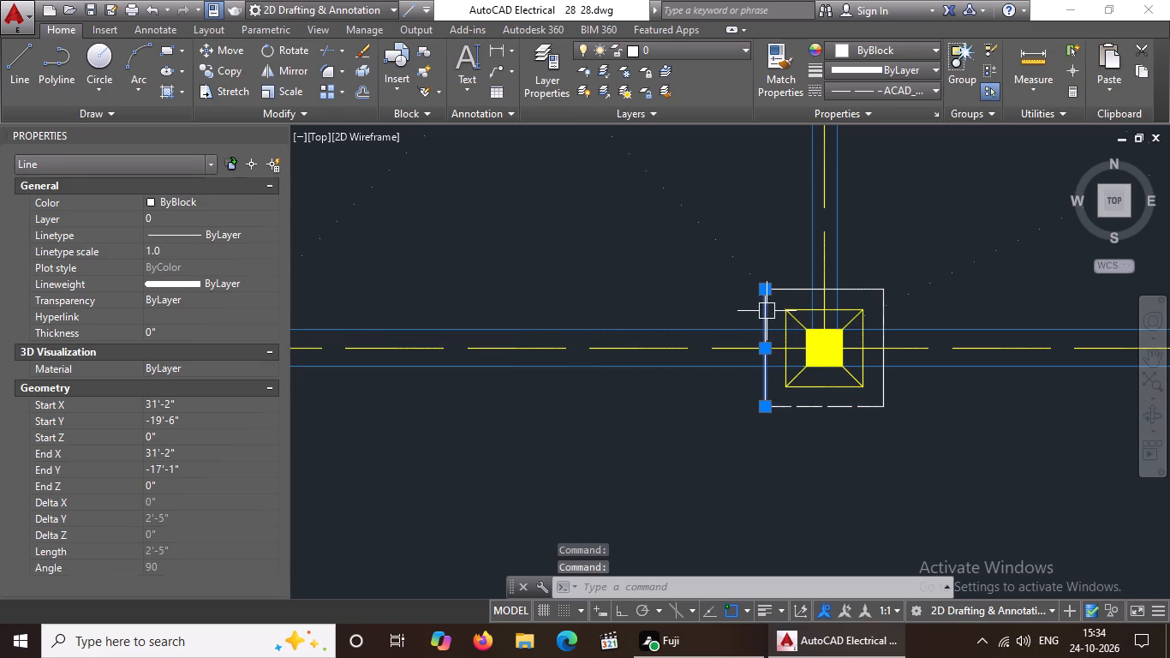
{"action": "left_click", "coordinate": [880, 93]}
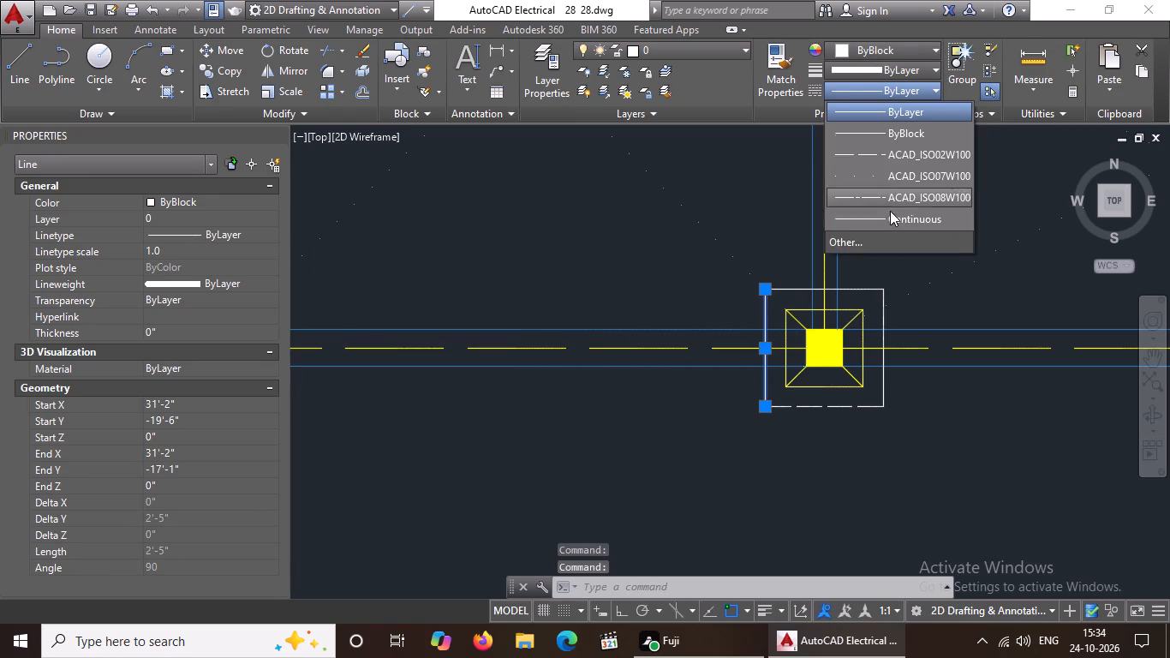
{"action": "left_click", "coordinate": [872, 153]}
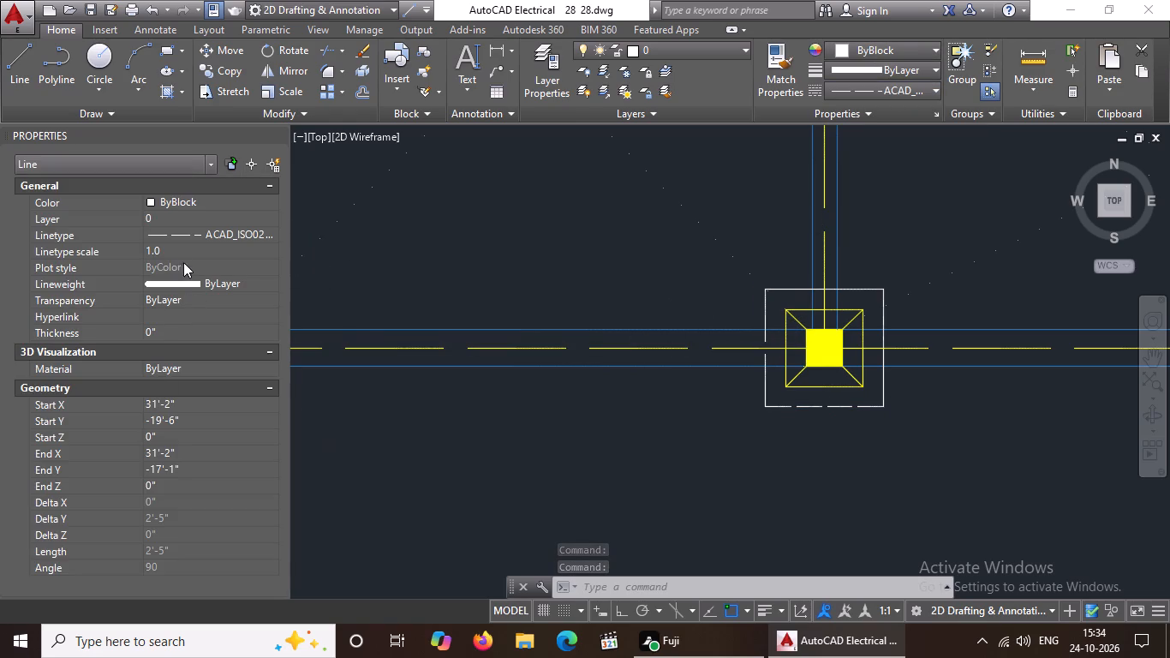
{"action": "left_click", "coordinate": [180, 249]}
{"action": "key", "text": "BackSpace"}
{"action": "key", "text": "BackSpace"}
{"action": "key", "text": "BackSpace"}
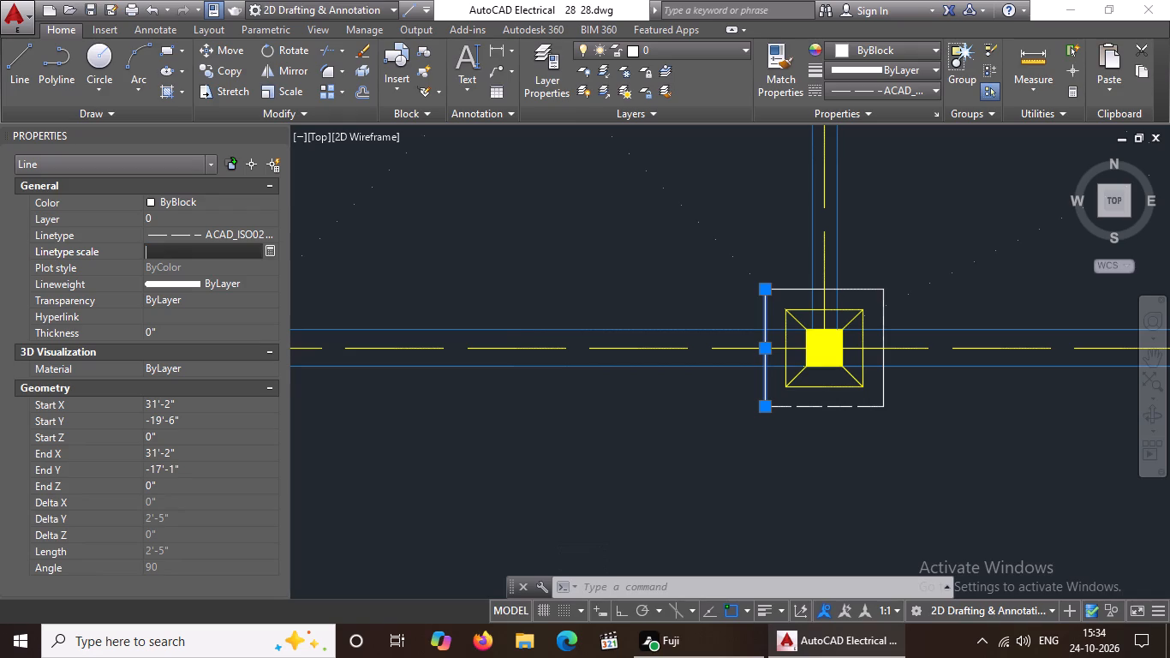
{"action": "type", "text": "0.5"}
{"action": "key", "text": "Return"}
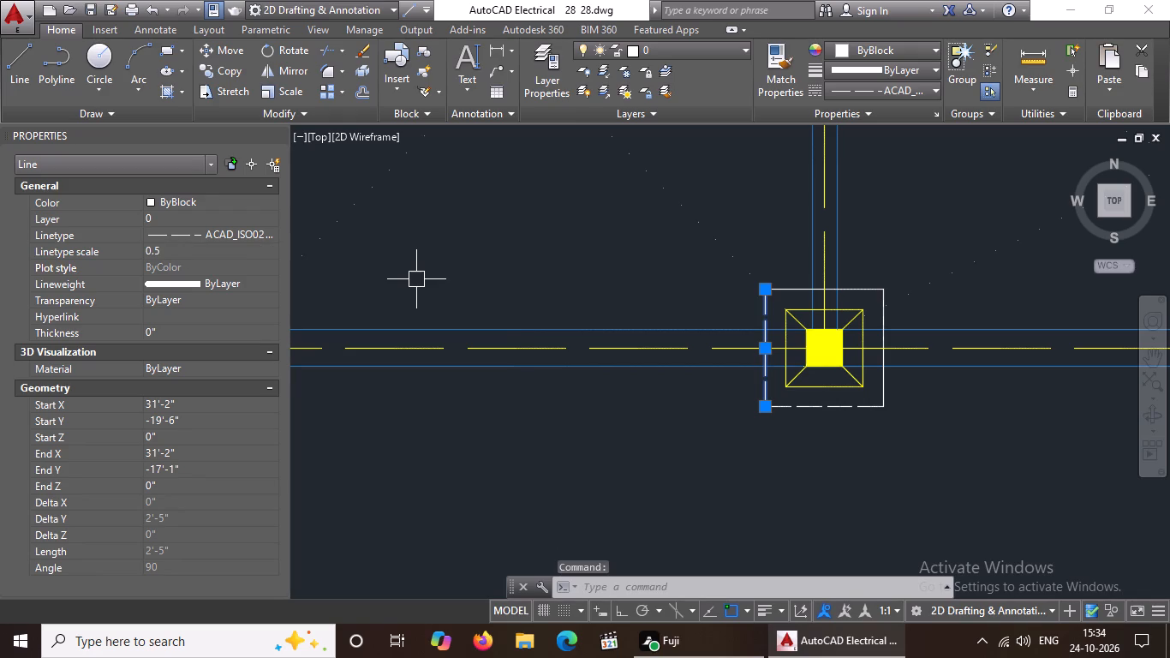
Give the upper edge of the bottom-middle footing's outer square linetype ACAD_ISO02W100 with linetype scale 0.5.
{"action": "scroll", "coordinate": [890, 298], "scroll_direction": "up", "scroll_amount": 1}
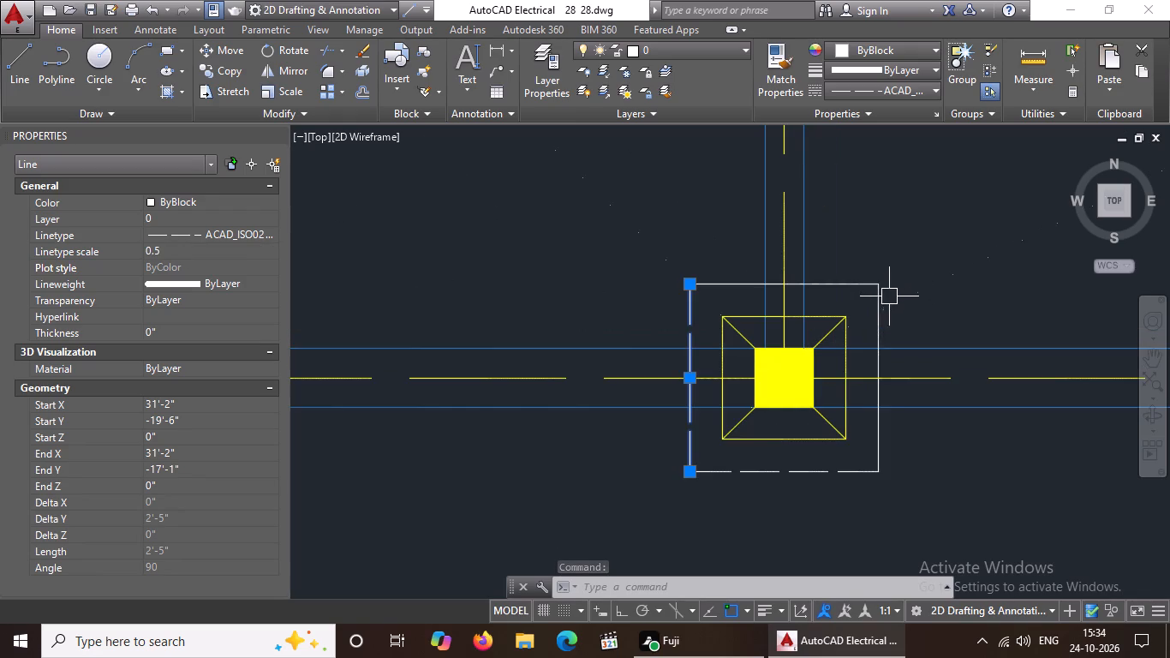
{"action": "left_click", "coordinate": [843, 281]}
{"action": "left_click", "coordinate": [869, 42]}
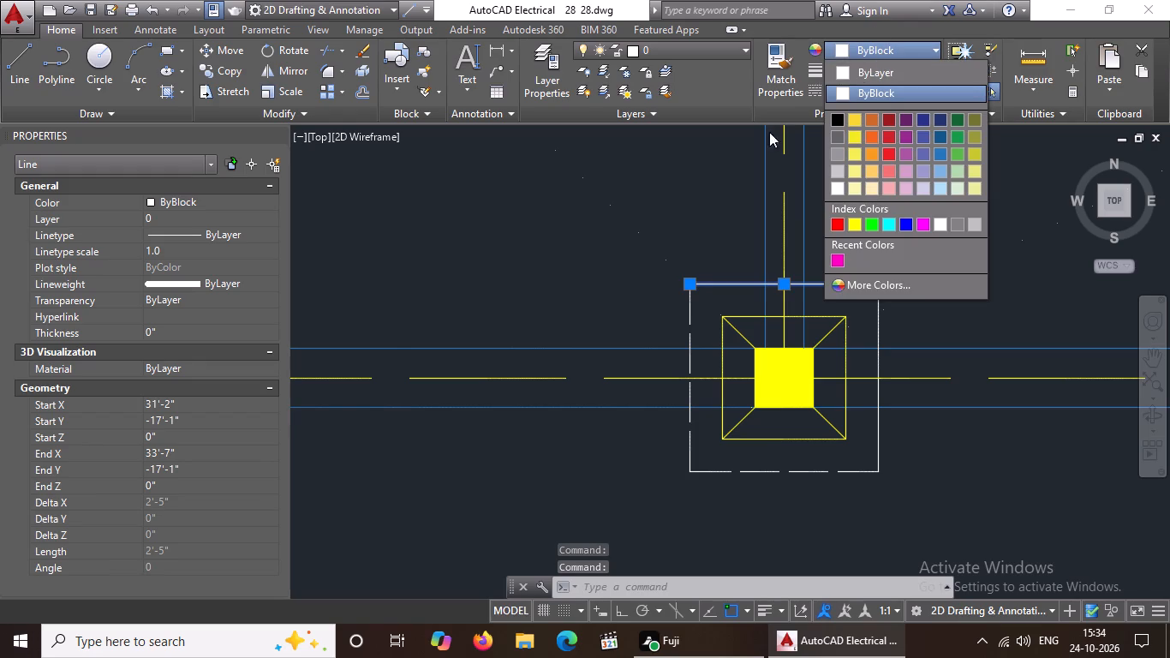
{"action": "left_click", "coordinate": [928, 47]}
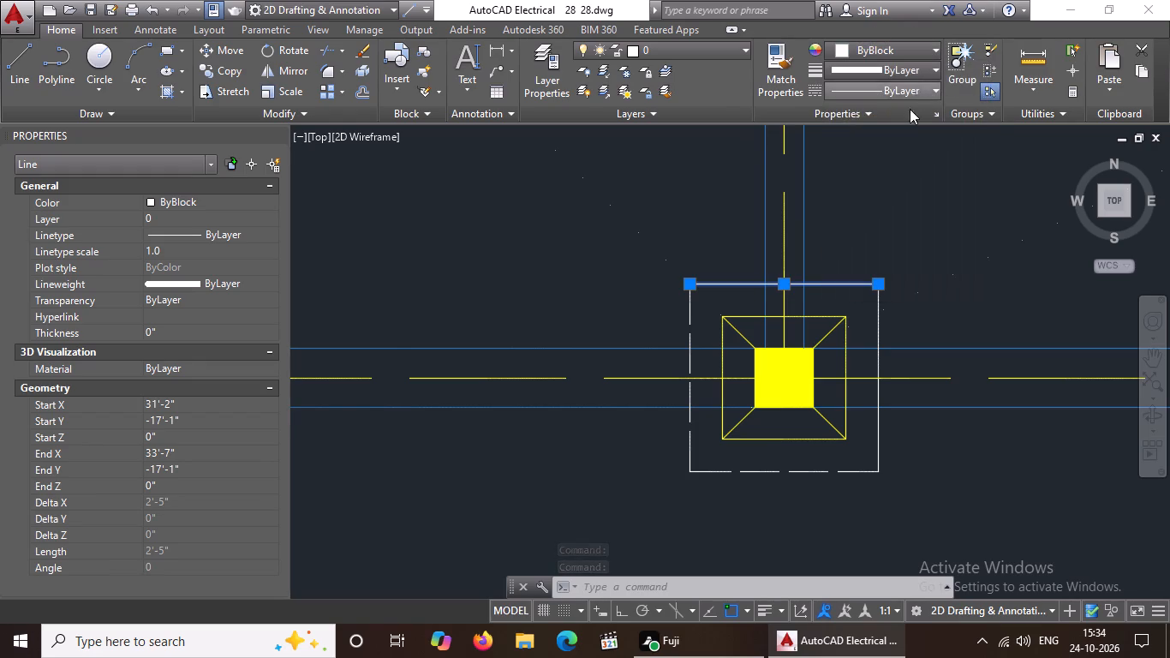
{"action": "left_click", "coordinate": [916, 84]}
{"action": "left_click", "coordinate": [885, 157]}
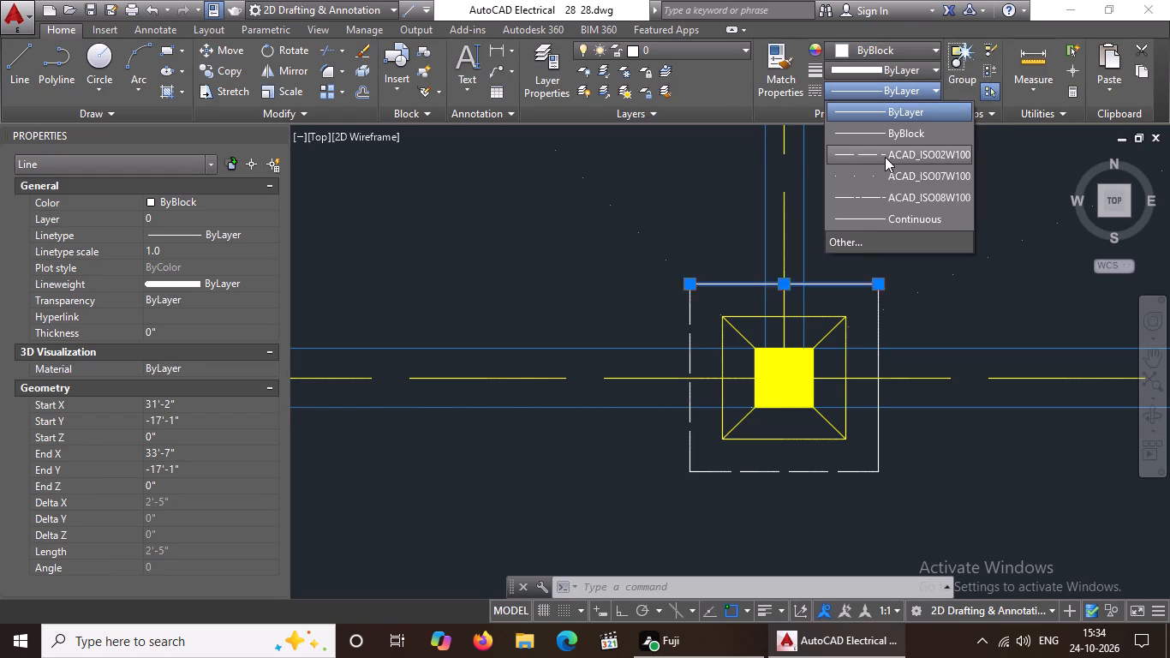
{"action": "left_click", "coordinate": [174, 247]}
{"action": "key", "text": "BackSpace"}
{"action": "key", "text": "BackSpace"}
{"action": "key", "text": "BackSpace"}
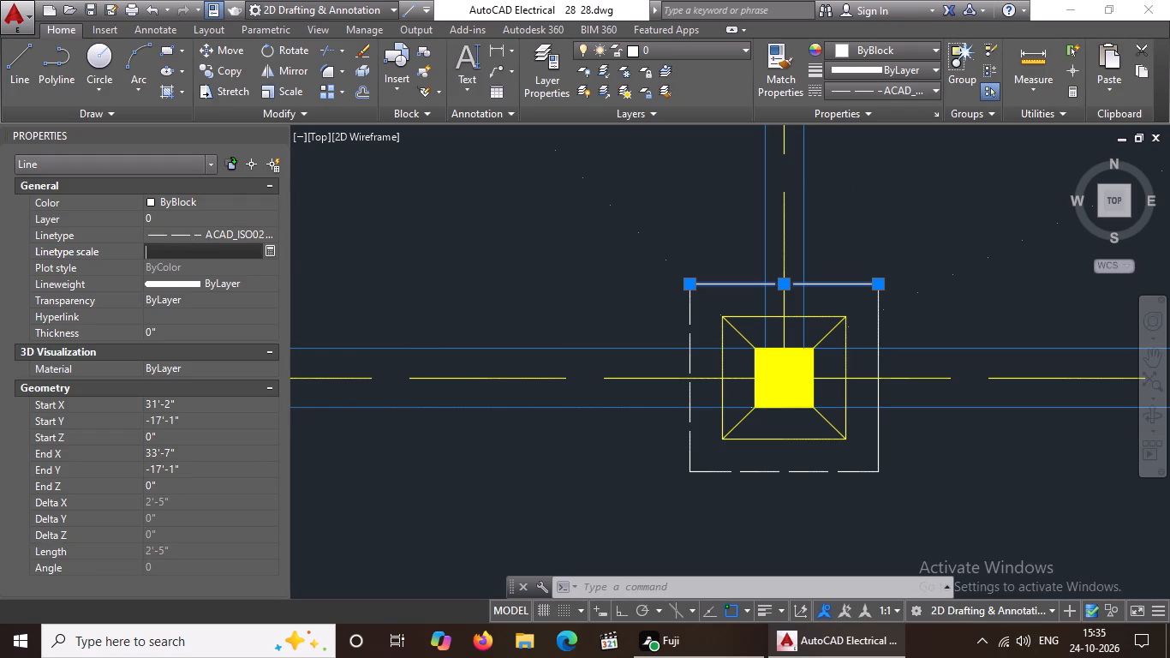
{"action": "key", "text": "BackSpace"}
{"action": "type", "text": "0.5"}
{"action": "key", "text": "Return"}
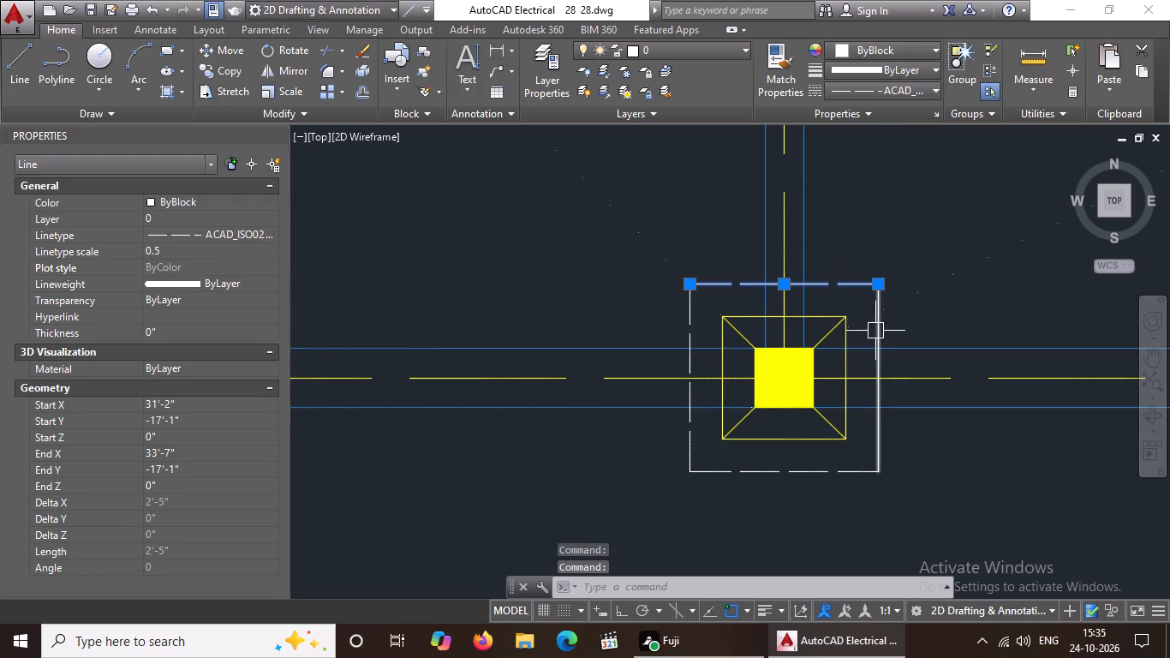
Give the right edge of the bottom-middle footing's outer square linetype ACAD_ISO02W100 with linetype scale 0.5.
{"action": "left_click", "coordinate": [881, 449]}
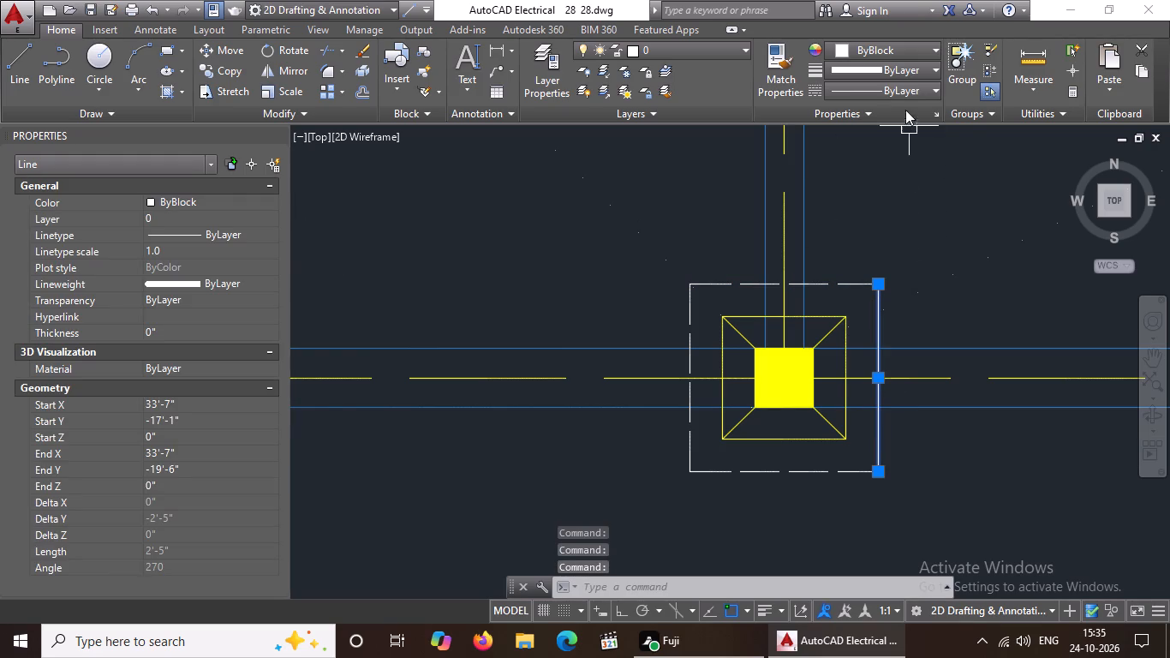
{"action": "left_click", "coordinate": [901, 90]}
{"action": "left_click_drag", "start_coordinate": [880, 151], "coordinate": [879, 162]}
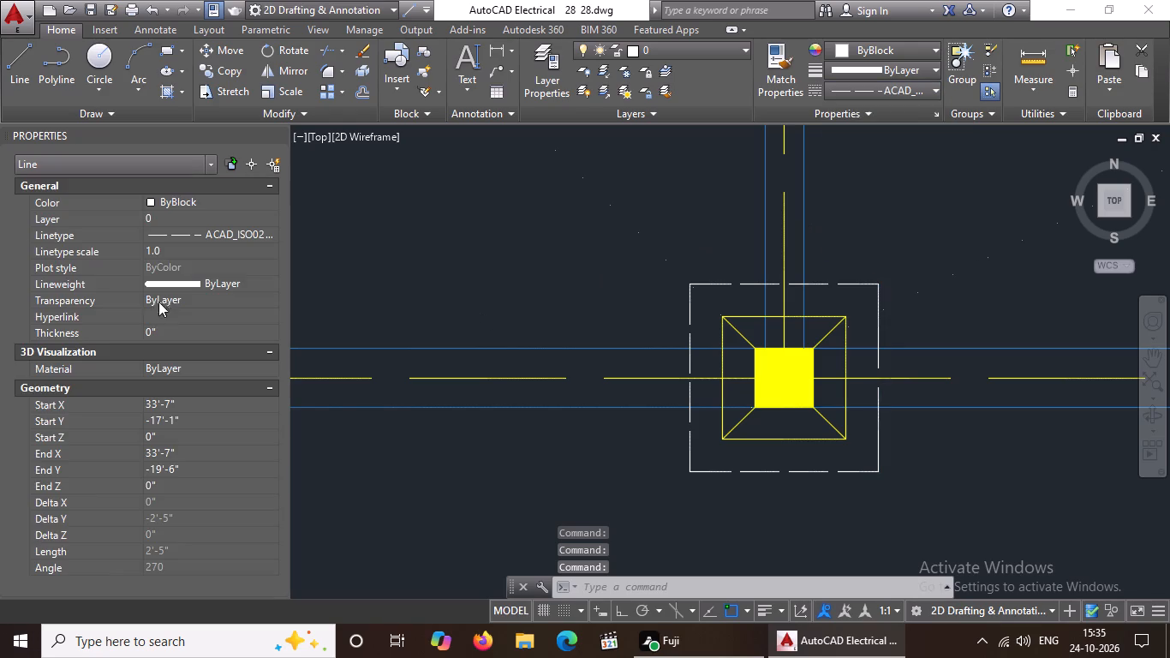
{"action": "left_click", "coordinate": [169, 248]}
{"action": "key", "text": "BackSpace"}
{"action": "key", "text": "BackSpace"}
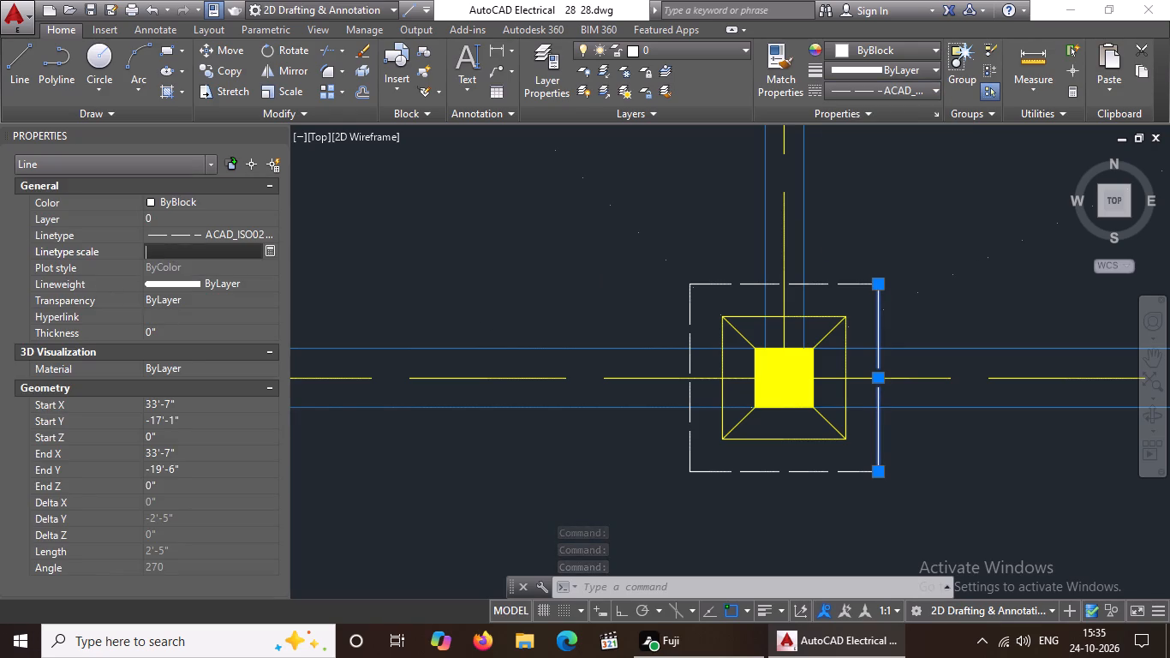
{"action": "type", "text": "0.5"}
{"action": "key", "text": "Return"}
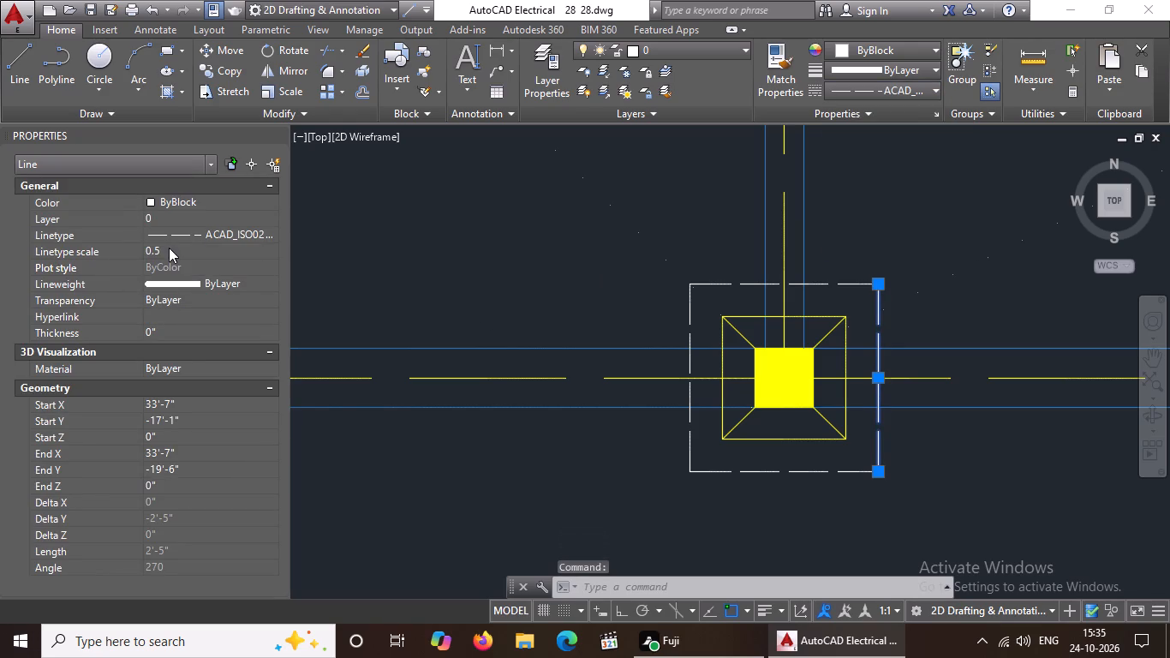
Give the lower edge of the bottom-right footing's outer white square linetype ACAD_ISO02W100 with linetype scale 0.5.
{"action": "scroll", "coordinate": [600, 254], "scroll_direction": "down", "scroll_amount": 1}
{"action": "scroll", "coordinate": [679, 322], "scroll_direction": "down", "scroll_amount": 3}
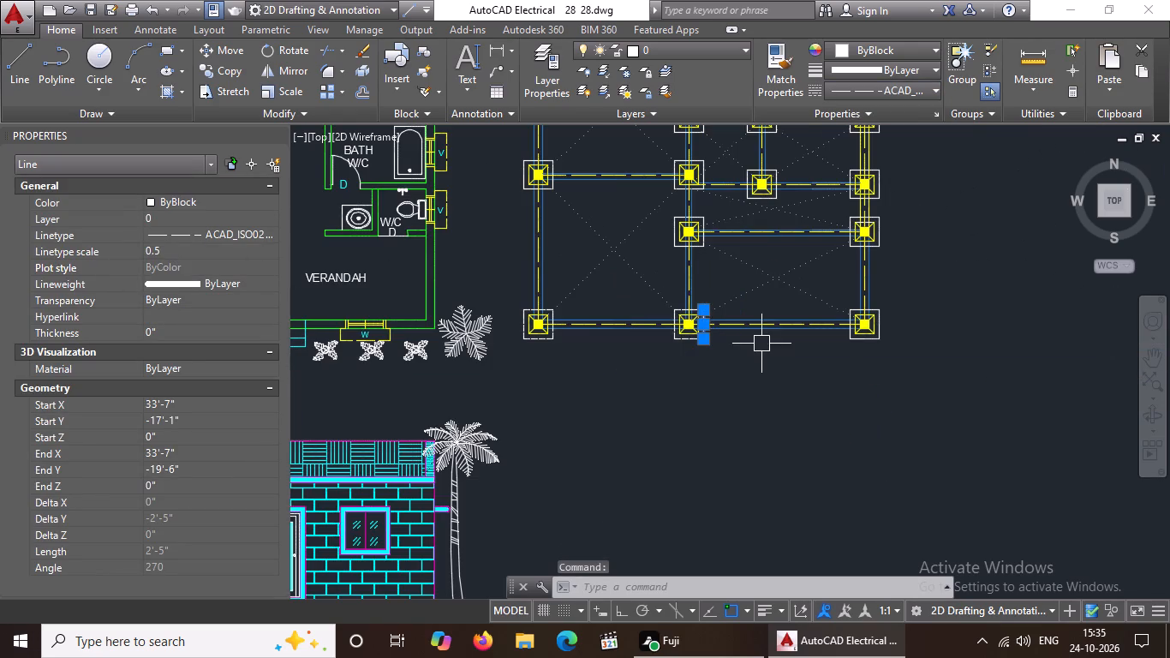
{"action": "scroll", "coordinate": [836, 317], "scroll_direction": "up", "scroll_amount": 3}
{"action": "scroll", "coordinate": [889, 403], "scroll_direction": "up", "scroll_amount": 2}
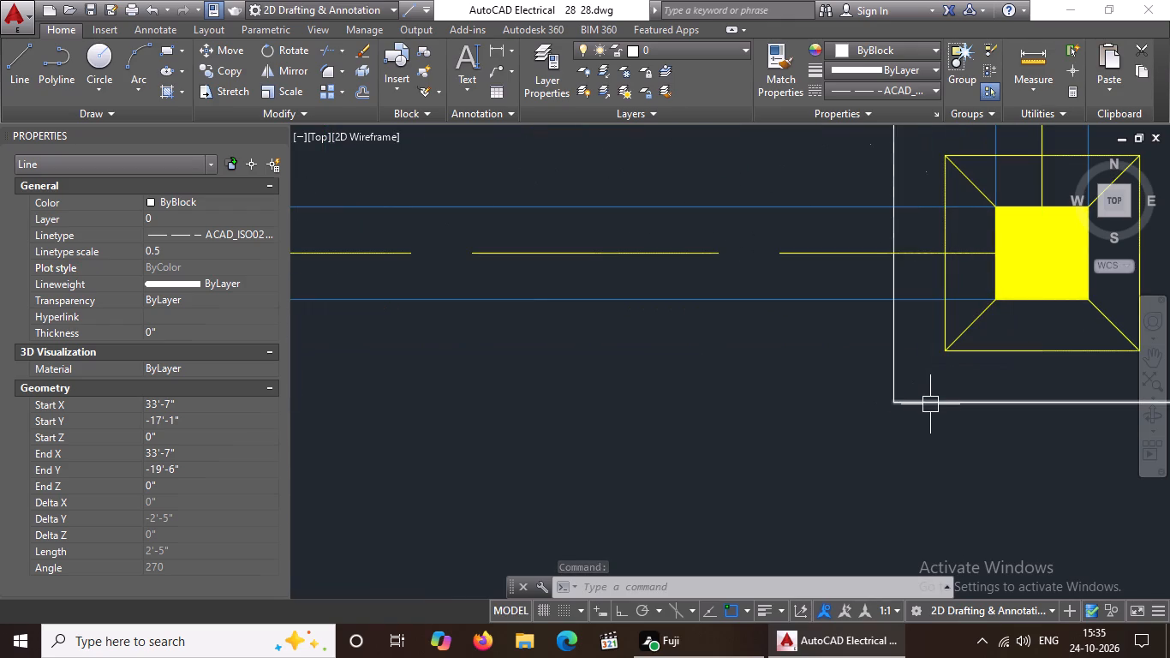
{"action": "left_click", "coordinate": [930, 404]}
{"action": "left_click", "coordinate": [865, 91]}
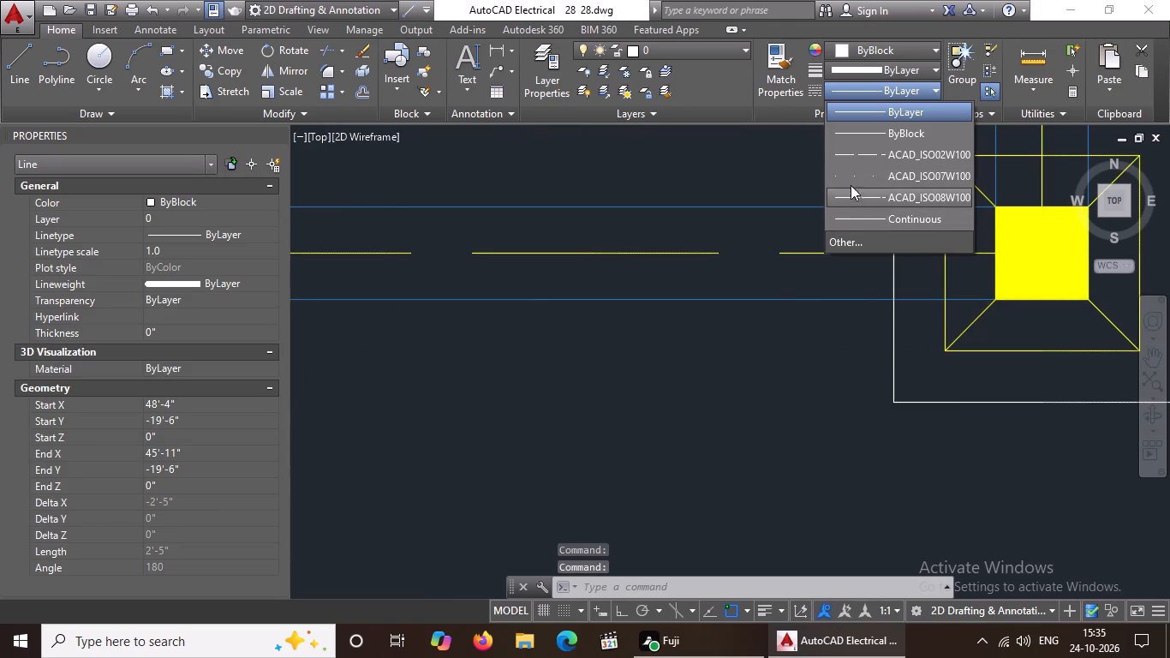
{"action": "left_click", "coordinate": [863, 150]}
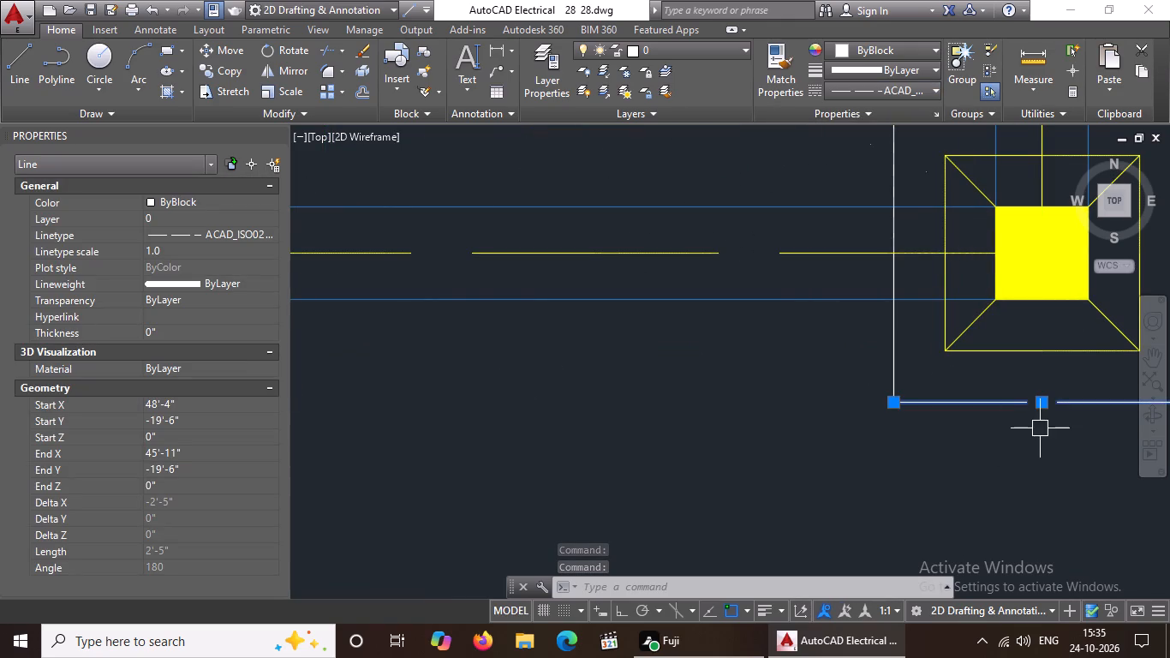
{"action": "scroll", "coordinate": [1040, 428], "scroll_direction": "down", "scroll_amount": 3}
{"action": "left_click", "coordinate": [178, 249]}
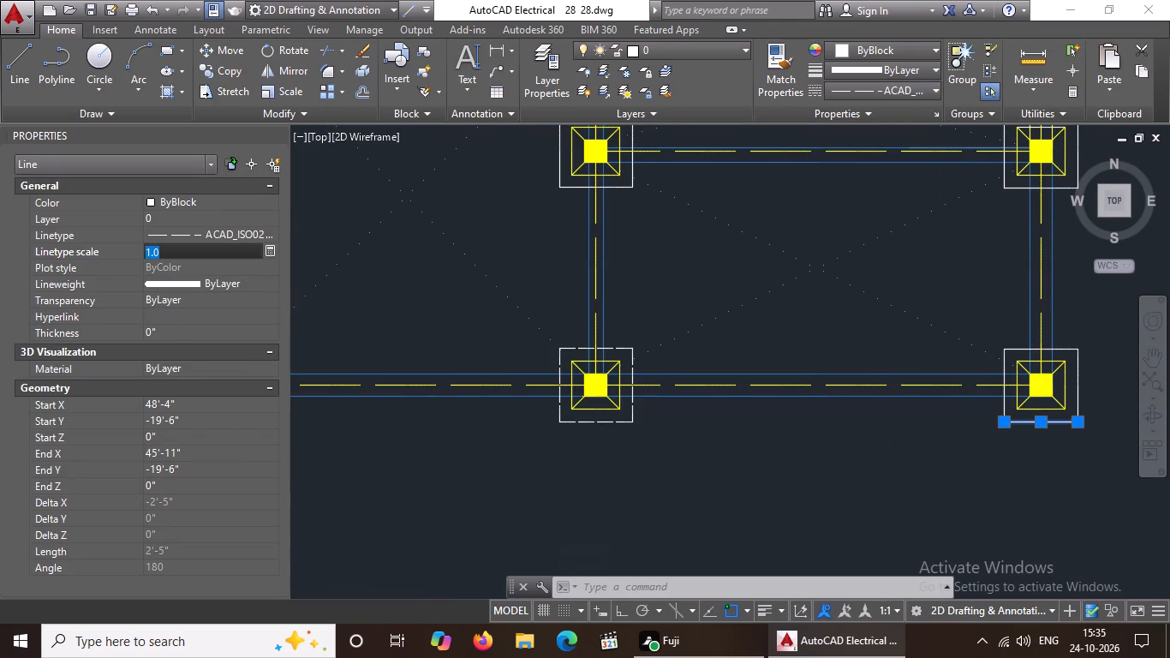
{"action": "key", "text": "BackSpace"}
{"action": "key", "text": "BackSpace"}
{"action": "key", "text": "BackSpace"}
{"action": "key", "text": "BackSpace"}
{"action": "type", "text": "0.5"}
{"action": "key", "text": "Return"}
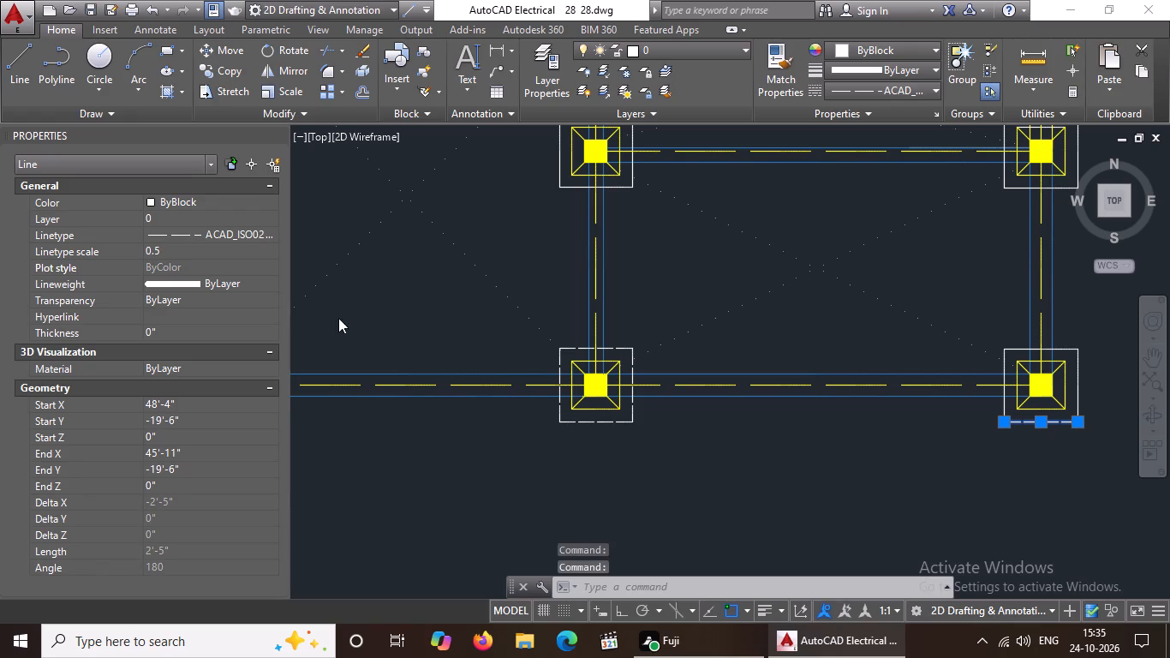
Give the right edge of the bottom-right footing's outer square linetype ACAD_ISO02W100 with linetype scale 0.5.
{"action": "scroll", "coordinate": [1122, 414], "scroll_direction": "down", "scroll_amount": 1}
{"action": "scroll", "coordinate": [1131, 400], "scroll_direction": "up", "scroll_amount": 2}
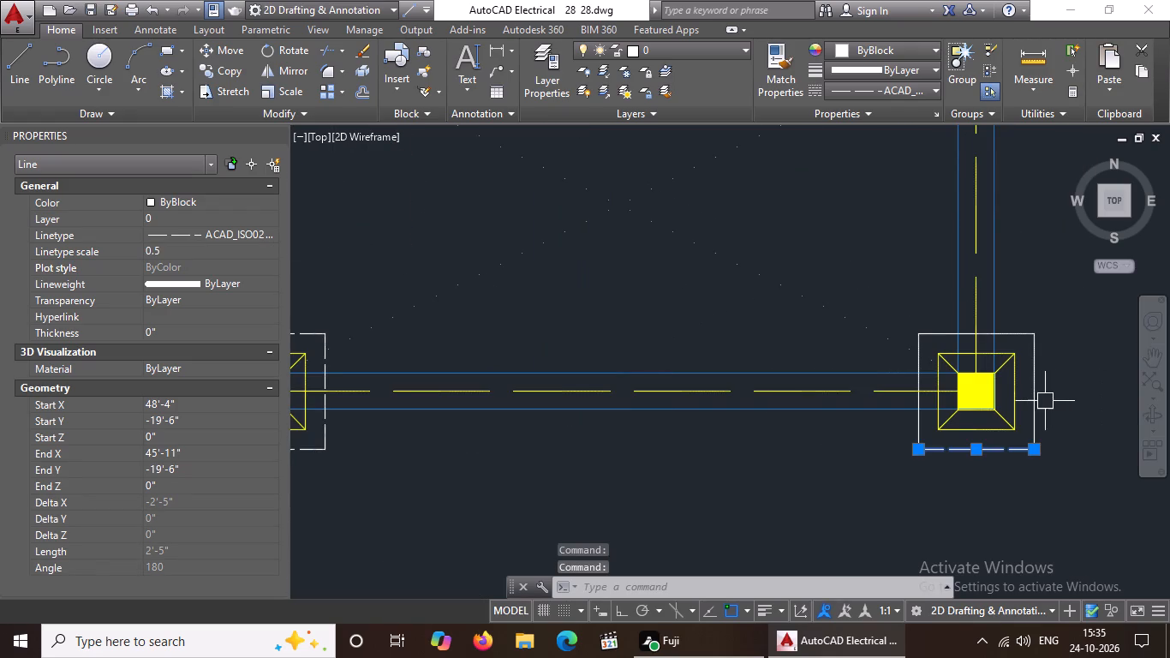
{"action": "left_click", "coordinate": [1040, 401]}
{"action": "left_click", "coordinate": [895, 92]}
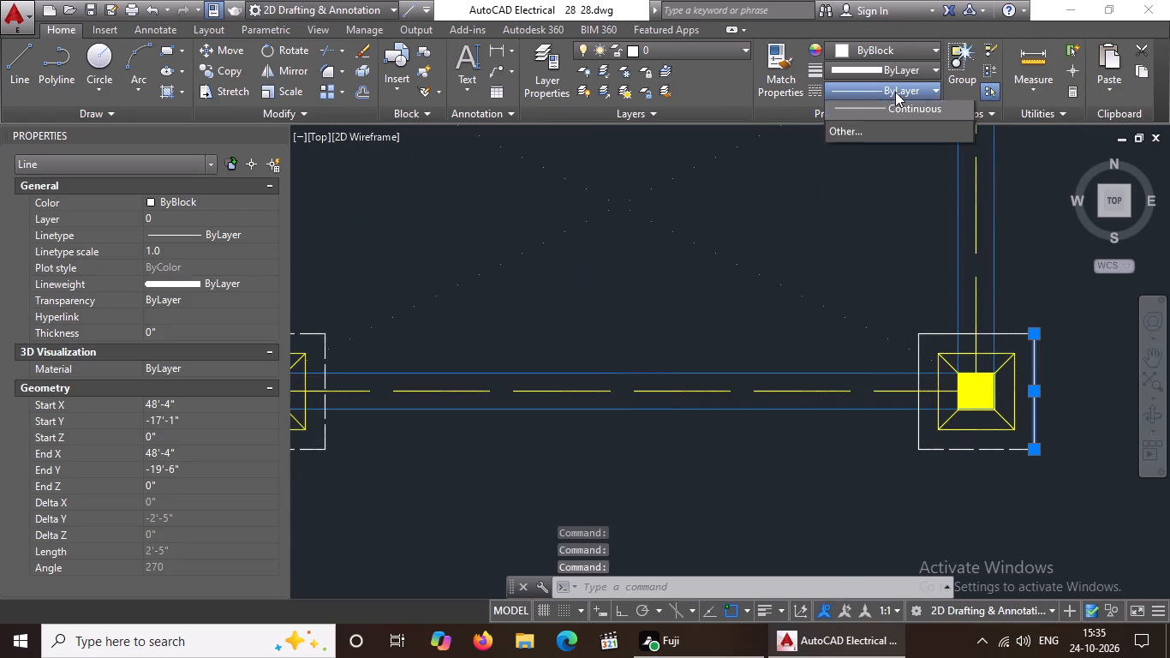
{"action": "left_click", "coordinate": [875, 156]}
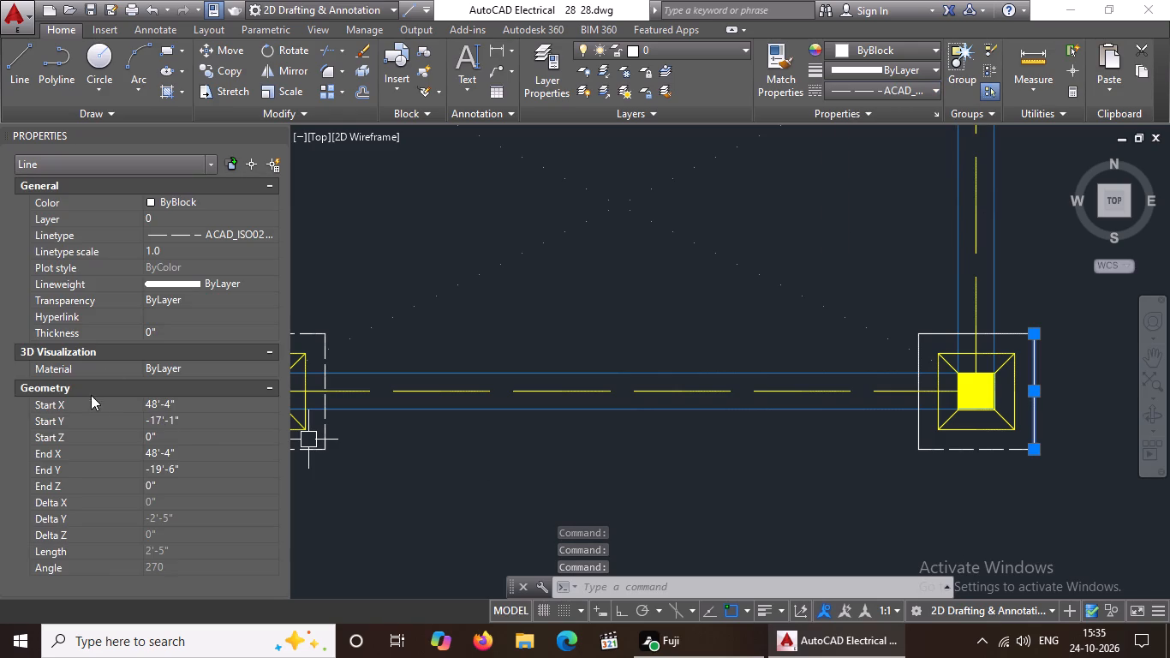
{"action": "left_click", "coordinate": [179, 248]}
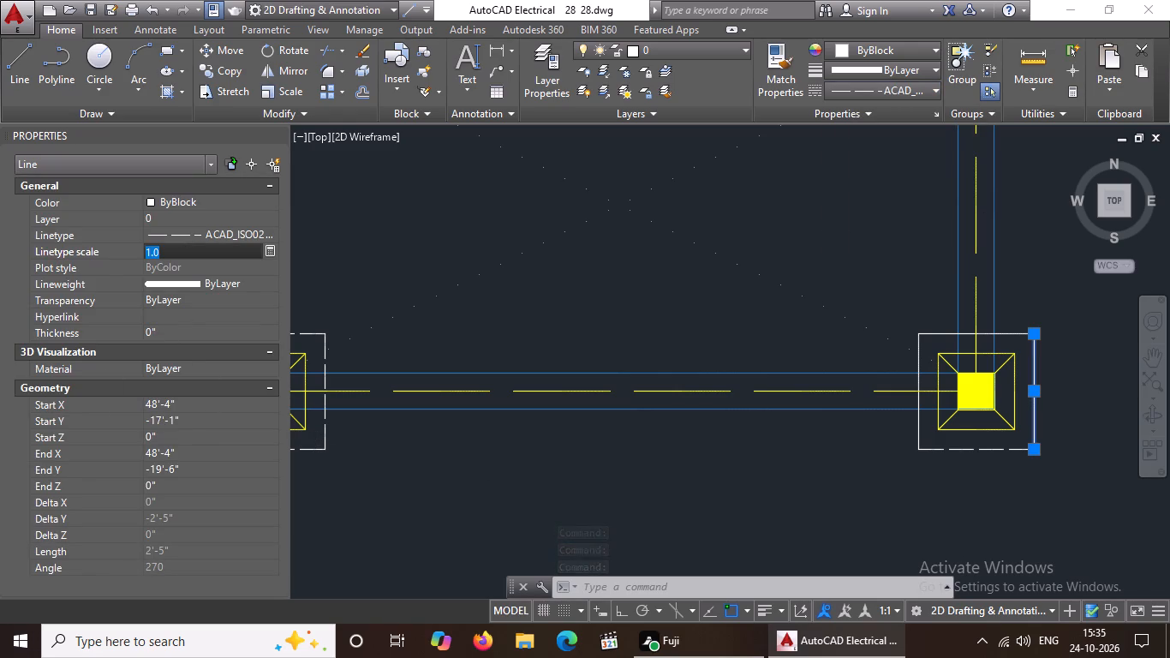
{"action": "key", "text": "BackSpace"}
{"action": "key", "text": "BackSpace"}
{"action": "key", "text": "BackSpace"}
{"action": "key", "text": "0"}
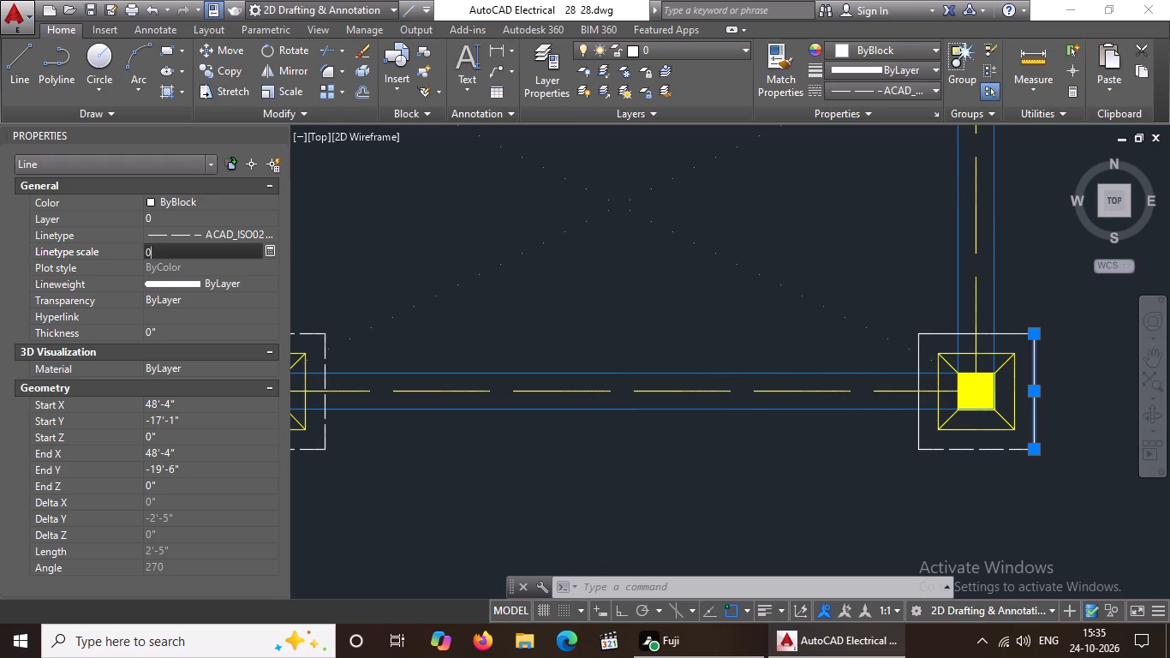
{"action": "type", "text": ".5"}
{"action": "key", "text": "Return"}
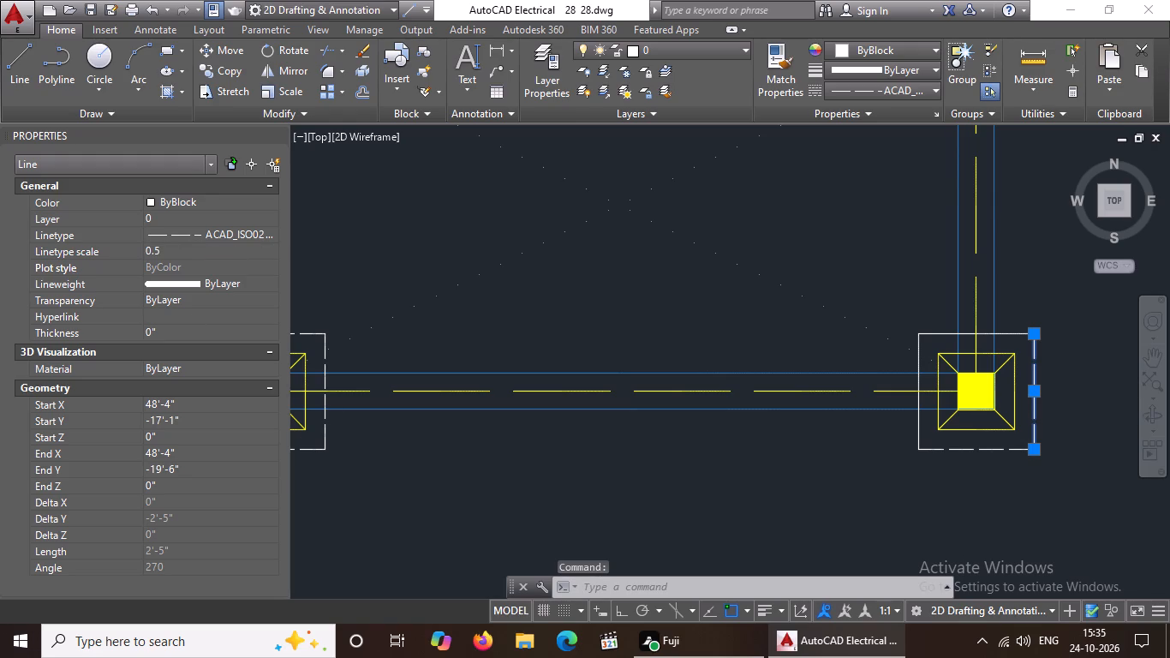
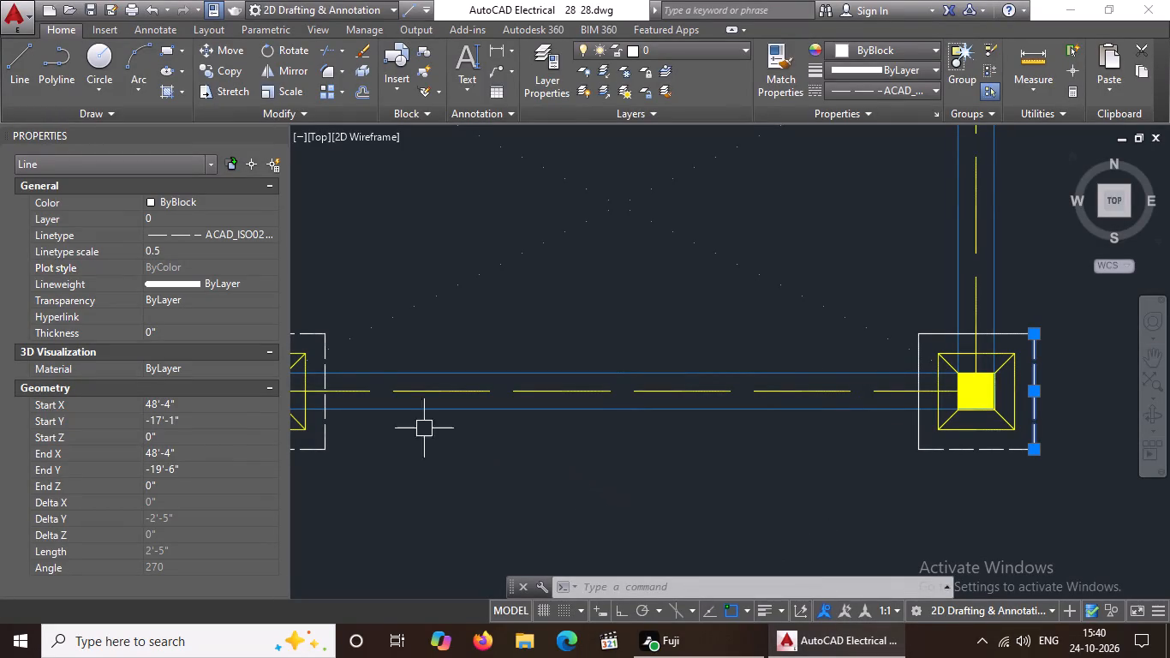
Examine the foundation plan's footings to check which outer squares are dashed and which still have solid edges.
{"action": "scroll", "coordinate": [463, 334], "scroll_direction": "down", "scroll_amount": 1}
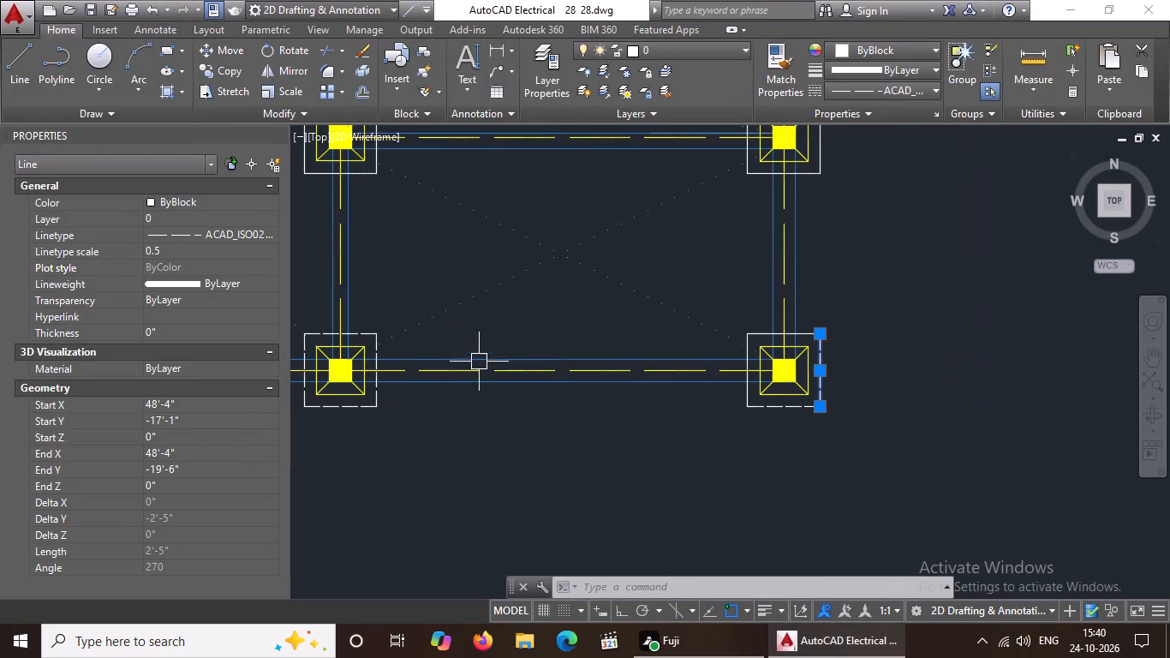
{"action": "key", "text": "Escape"}
{"action": "left_click", "coordinate": [279, 135]}
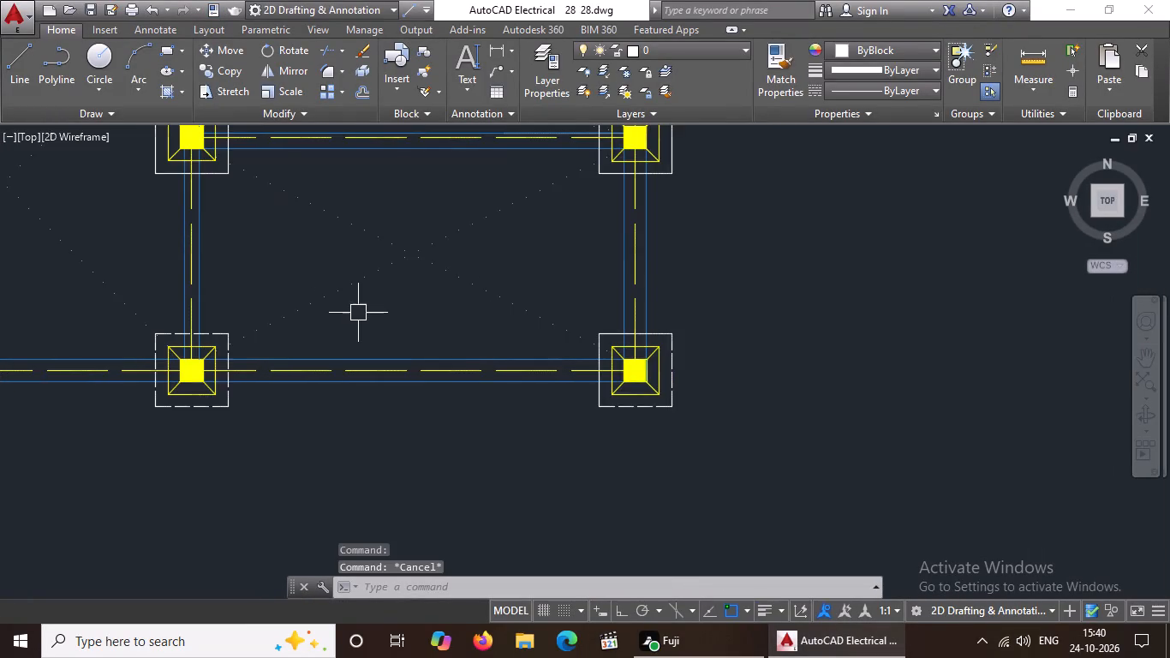
{"action": "scroll", "coordinate": [362, 320], "scroll_direction": "down", "scroll_amount": 3}
{"action": "middle_click_drag", "start_coordinate": [369, 335], "coordinate": [379, 380]}
{"action": "key", "text": "Escape"}
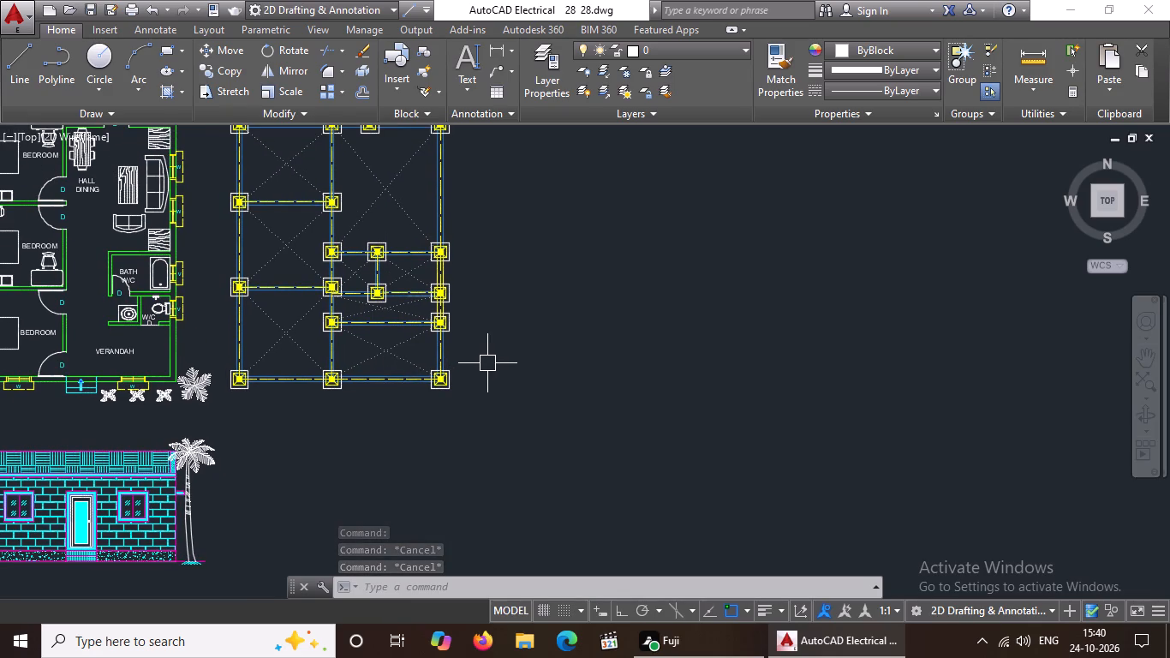
{"action": "scroll", "coordinate": [410, 374], "scroll_direction": "up", "scroll_amount": 1}
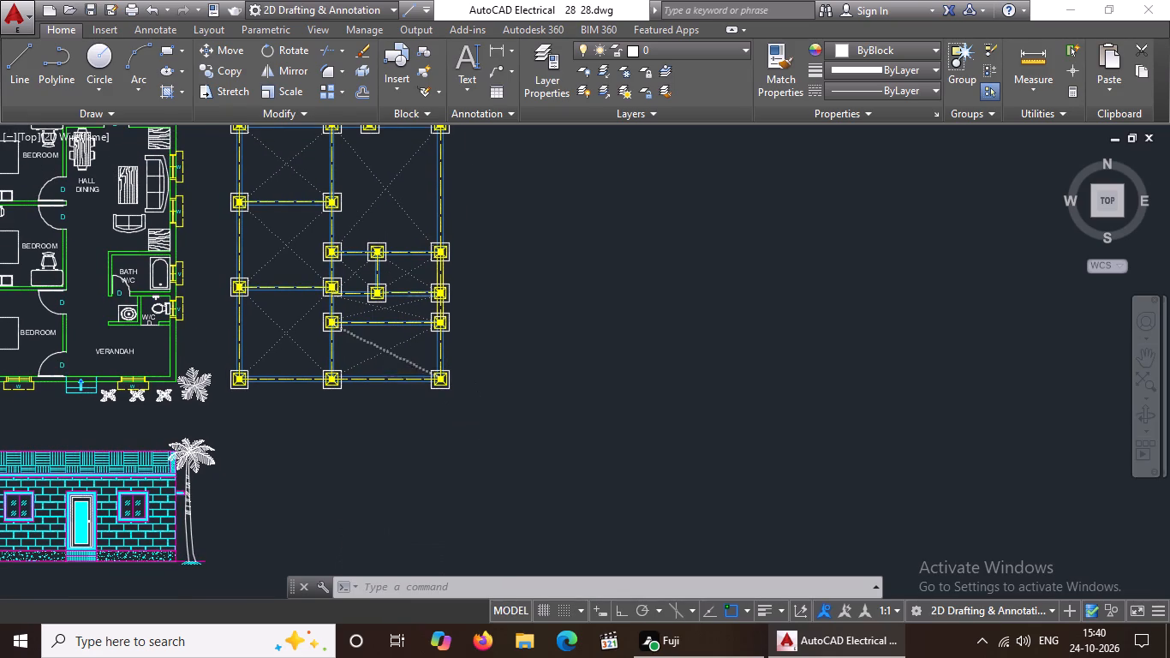
{"action": "middle_click_drag", "start_coordinate": [357, 405], "coordinate": [469, 481]}
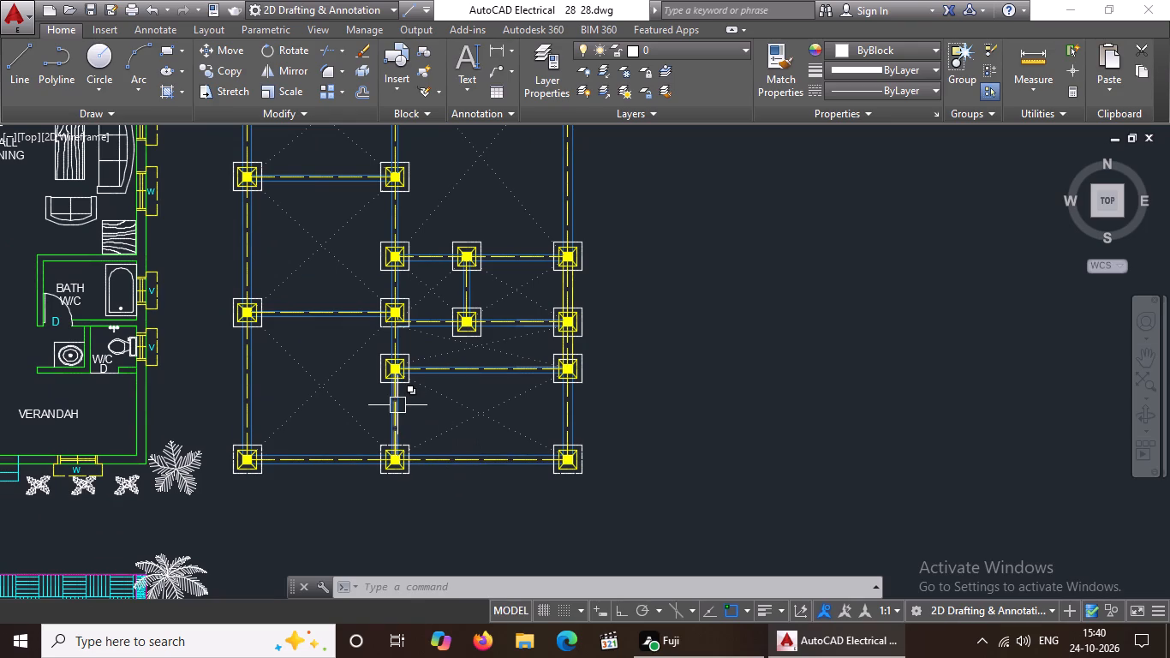
{"action": "scroll", "coordinate": [379, 476], "scroll_direction": "up", "scroll_amount": 1}
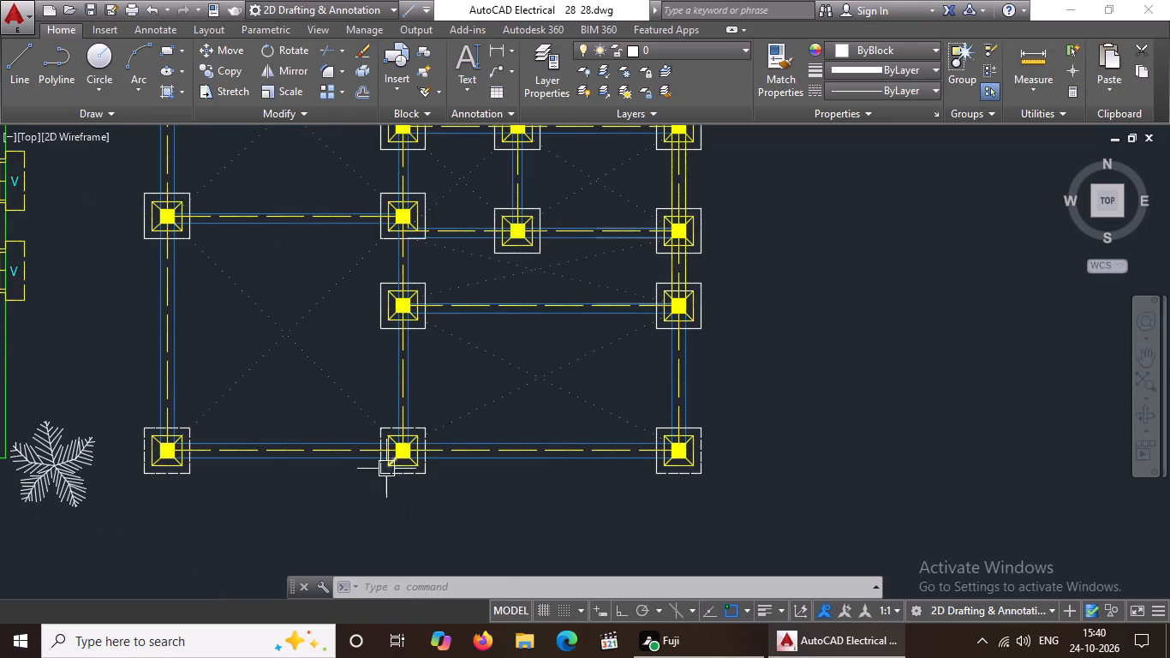
{"action": "scroll", "coordinate": [515, 410], "scroll_direction": "down", "scroll_amount": 1}
{"action": "middle_click_drag", "start_coordinate": [510, 356], "coordinate": [531, 450]}
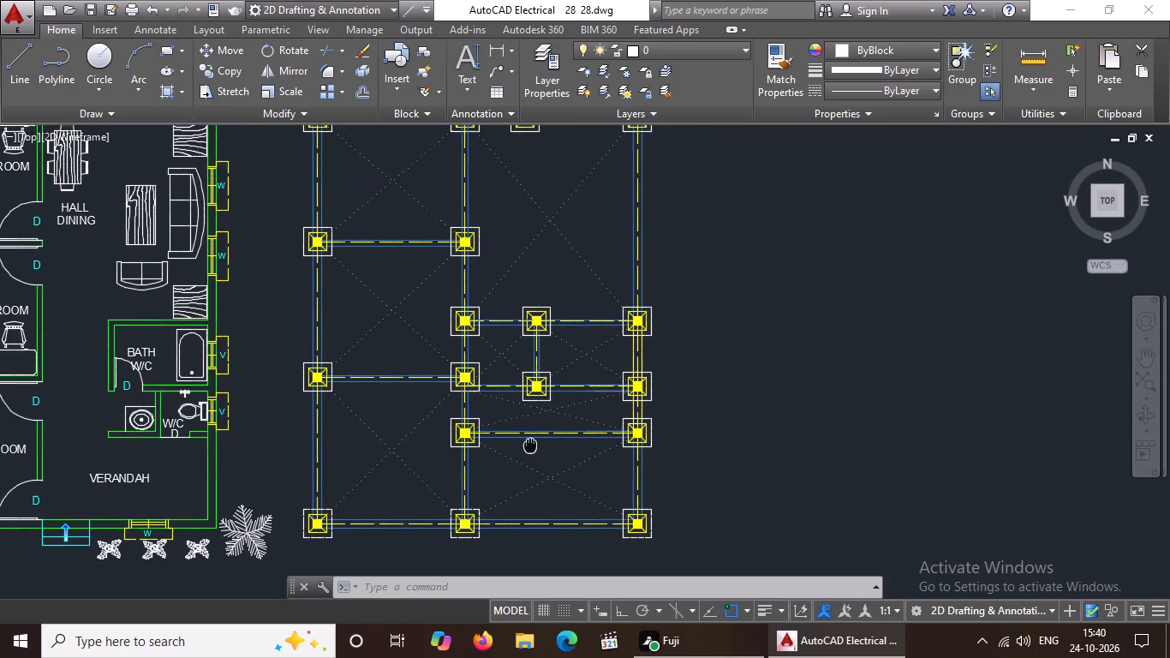
{"action": "middle_click_drag", "start_coordinate": [531, 450], "coordinate": [534, 455]}
{"action": "middle_click_drag", "start_coordinate": [542, 358], "coordinate": [561, 460]}
{"action": "middle_click_drag", "start_coordinate": [538, 422], "coordinate": [548, 476]}
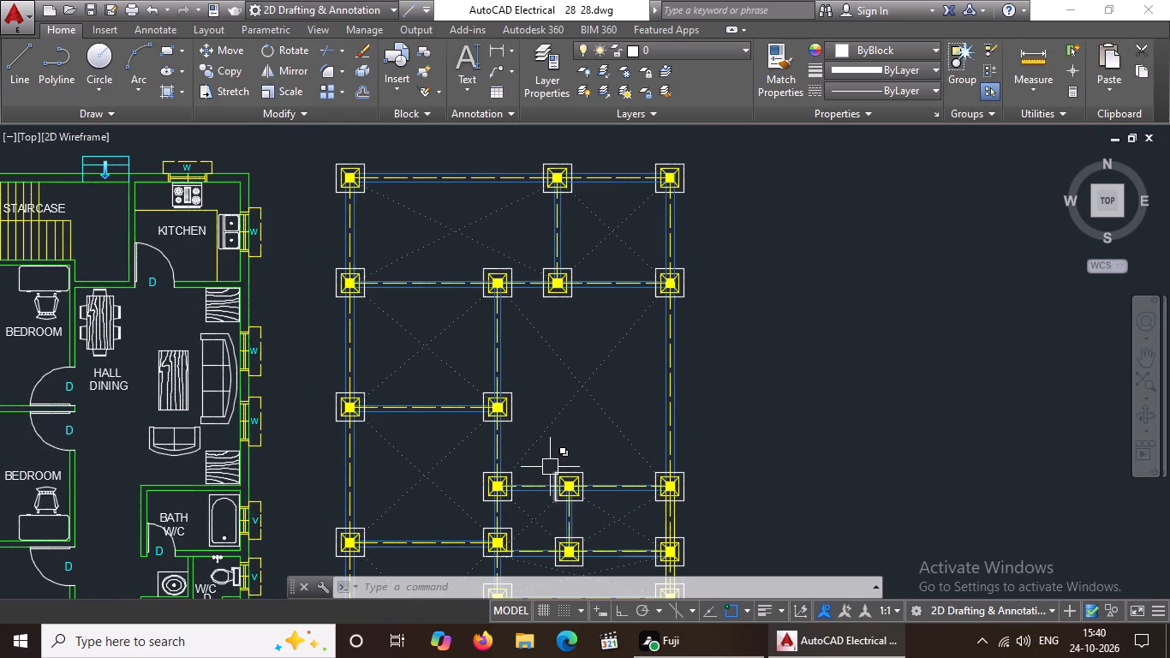
{"action": "middle_click_drag", "start_coordinate": [501, 439], "coordinate": [528, 341]}
{"action": "scroll", "coordinate": [530, 333], "scroll_direction": "up", "scroll_amount": 1}
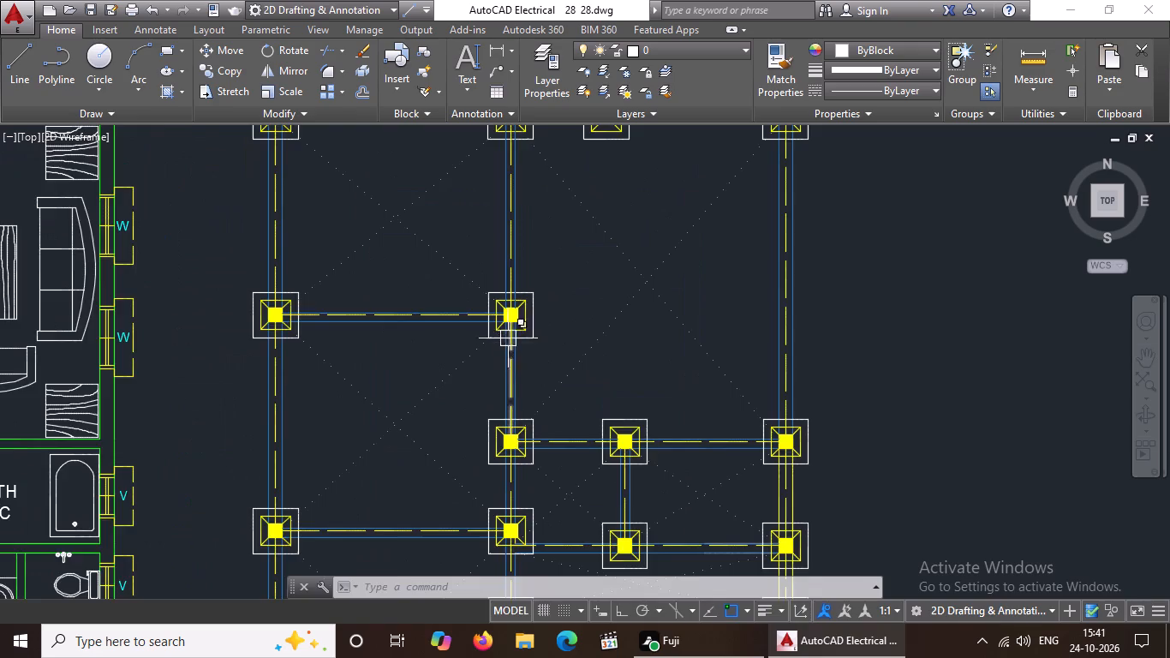
{"action": "scroll", "coordinate": [508, 338], "scroll_direction": "down", "scroll_amount": 6}
{"action": "scroll", "coordinate": [496, 426], "scroll_direction": "up", "scroll_amount": 3}
{"action": "scroll", "coordinate": [423, 361], "scroll_direction": "up", "scroll_amount": 3}
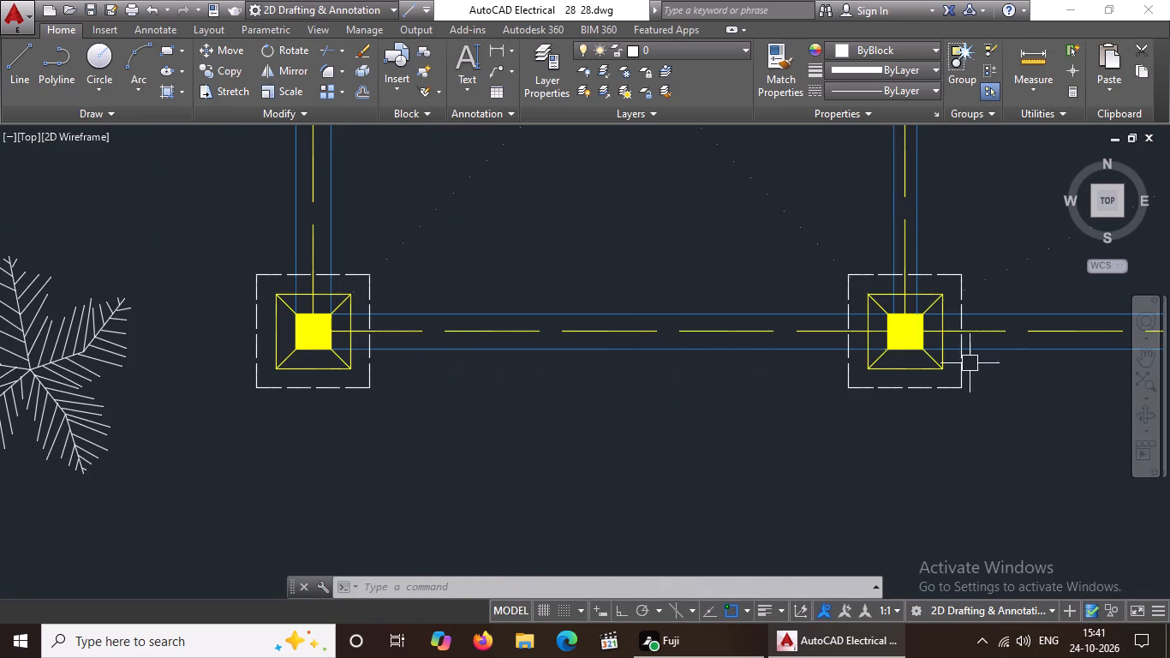
Give the upper edge of the bottom-right footing's outer white square linetype ACAD_ISO02W100 with linetype scale 0.5.
{"action": "scroll", "coordinate": [953, 343], "scroll_direction": "down", "scroll_amount": 4}
{"action": "scroll", "coordinate": [1098, 352], "scroll_direction": "up", "scroll_amount": 3}
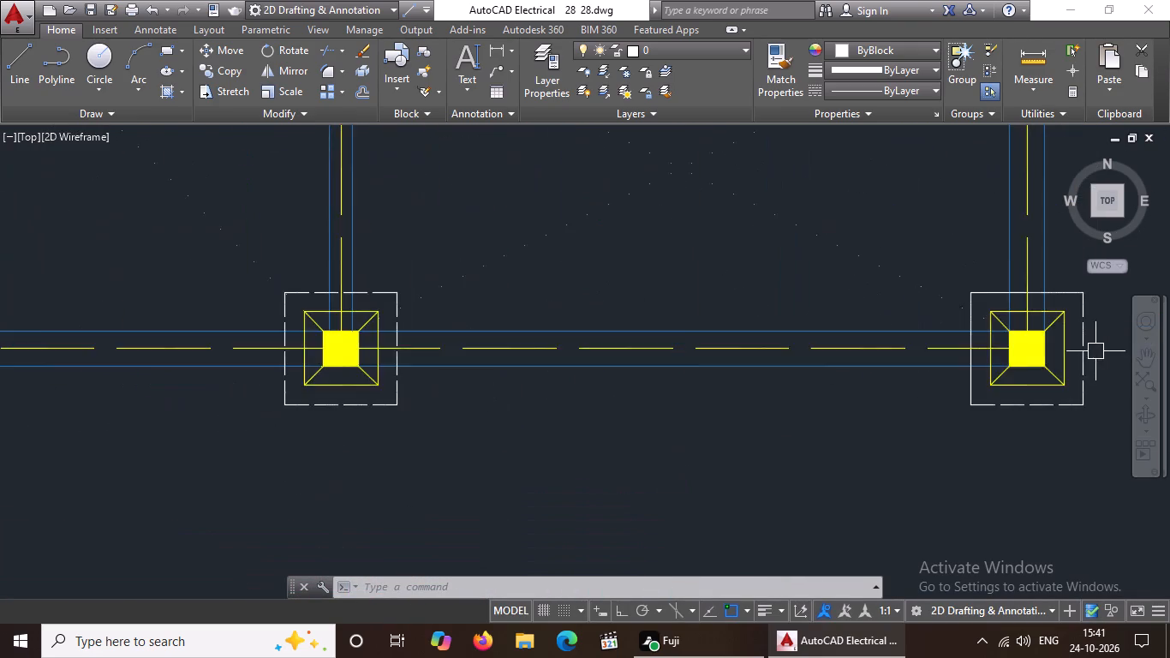
{"action": "scroll", "coordinate": [1095, 345], "scroll_direction": "up", "scroll_amount": 3}
{"action": "scroll", "coordinate": [1009, 250], "scroll_direction": "down", "scroll_amount": 2}
{"action": "left_click", "coordinate": [987, 208]}
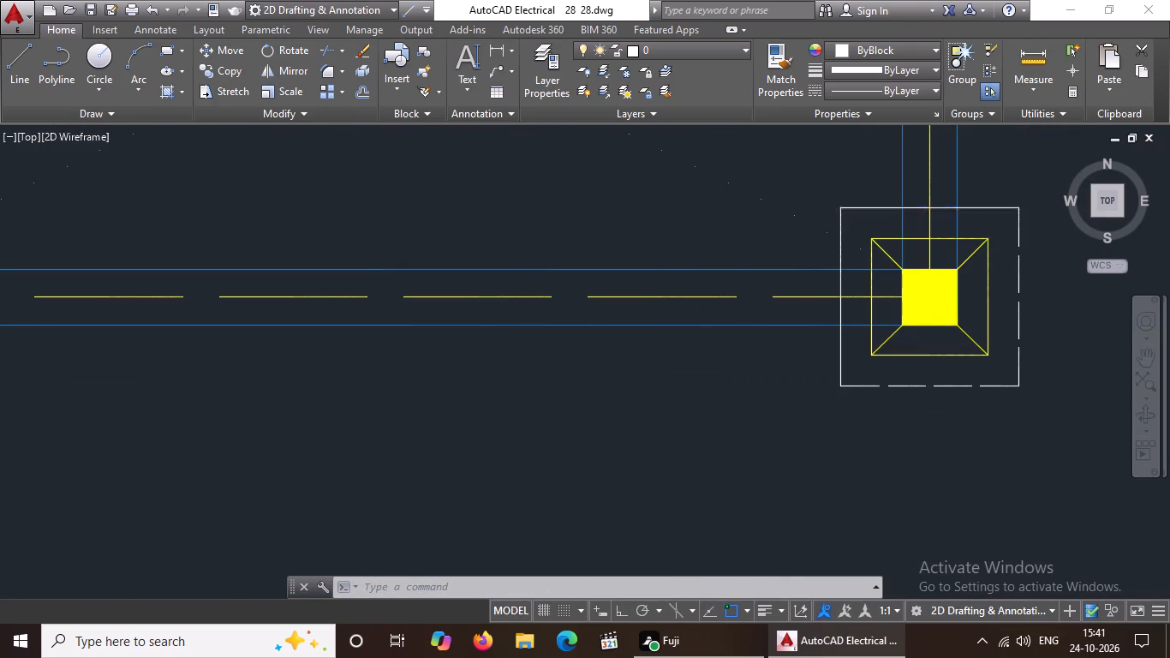
{"action": "right_click", "coordinate": [936, 284]}
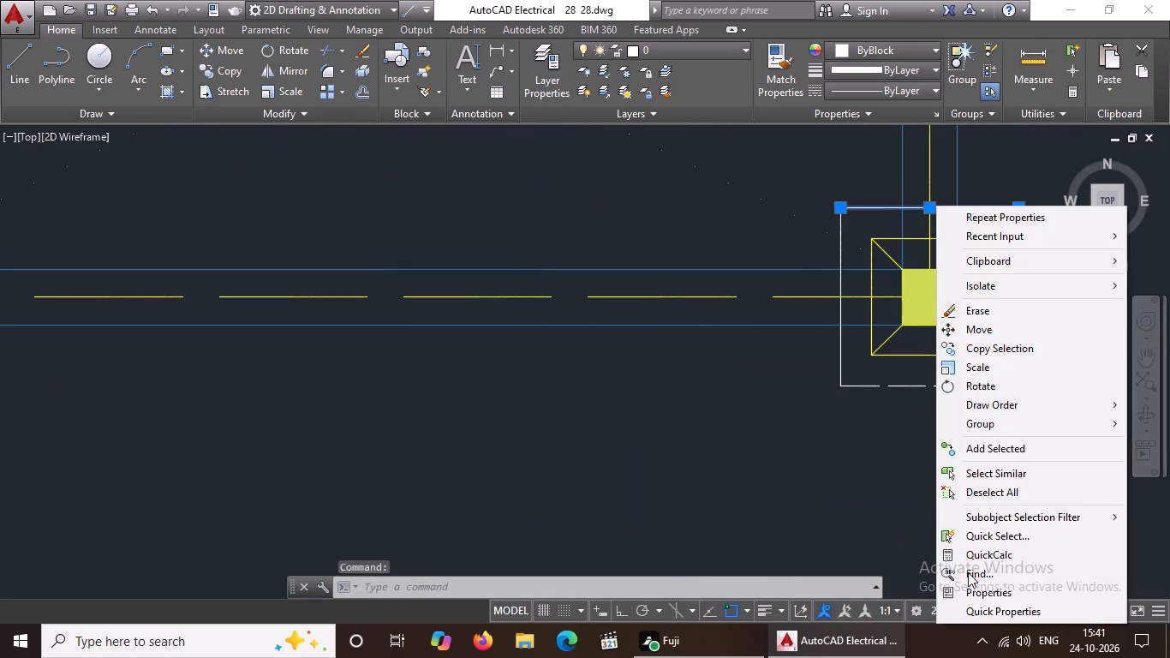
{"action": "left_click", "coordinate": [966, 584]}
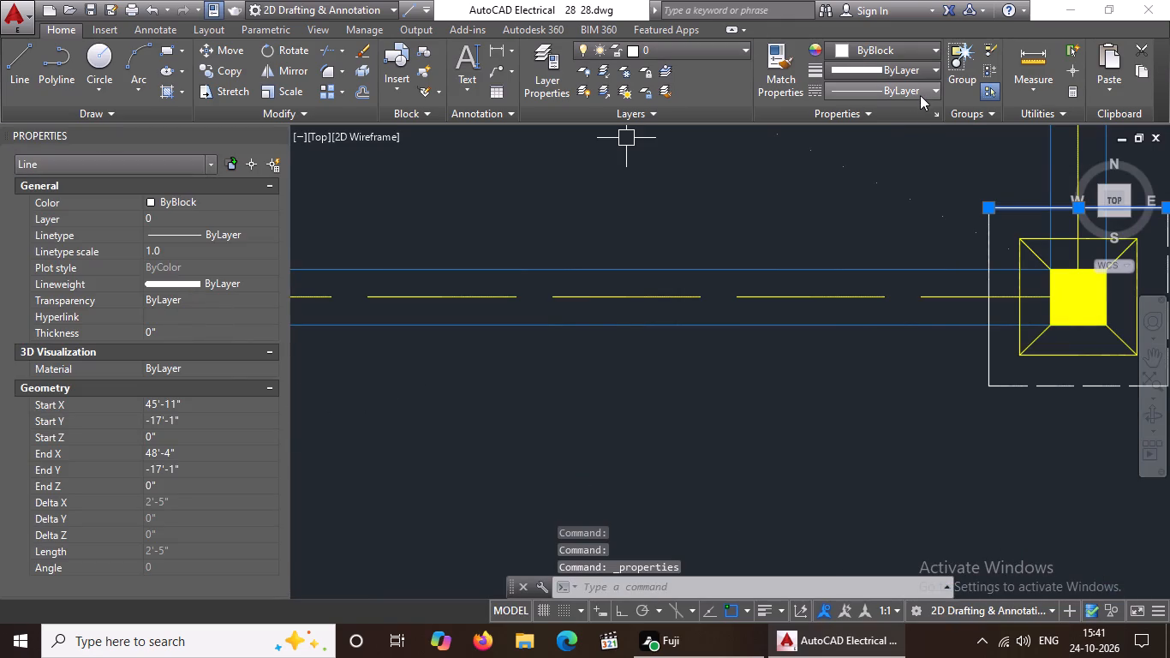
{"action": "left_click", "coordinate": [920, 93]}
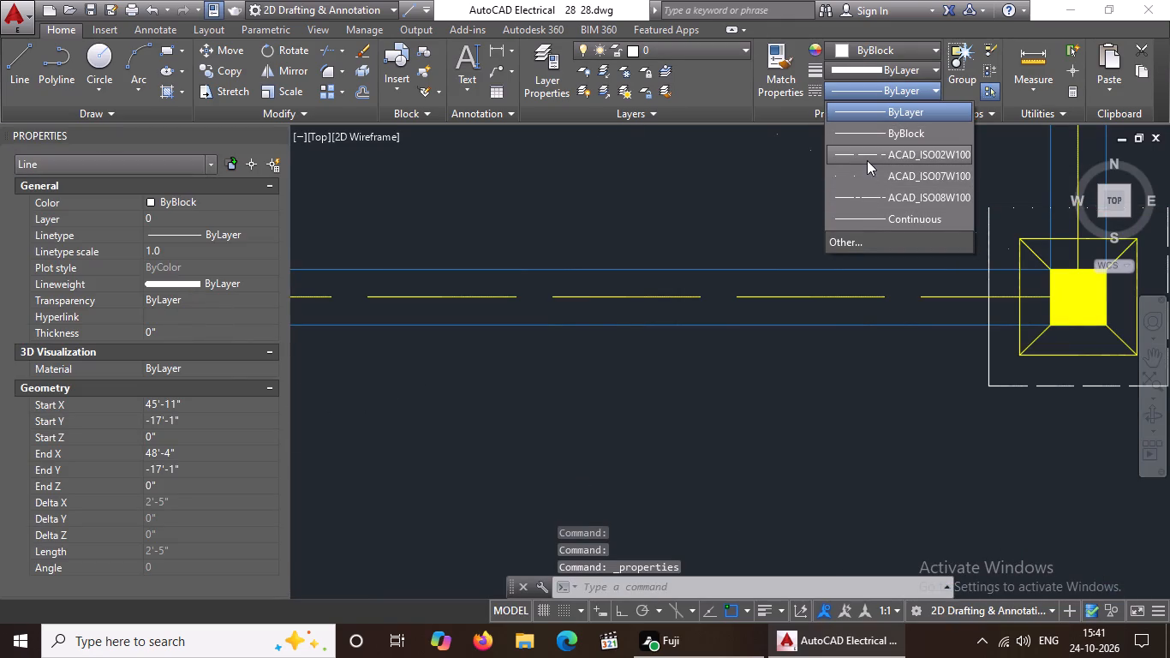
{"action": "left_click", "coordinate": [868, 159]}
{"action": "left_click", "coordinate": [172, 249]}
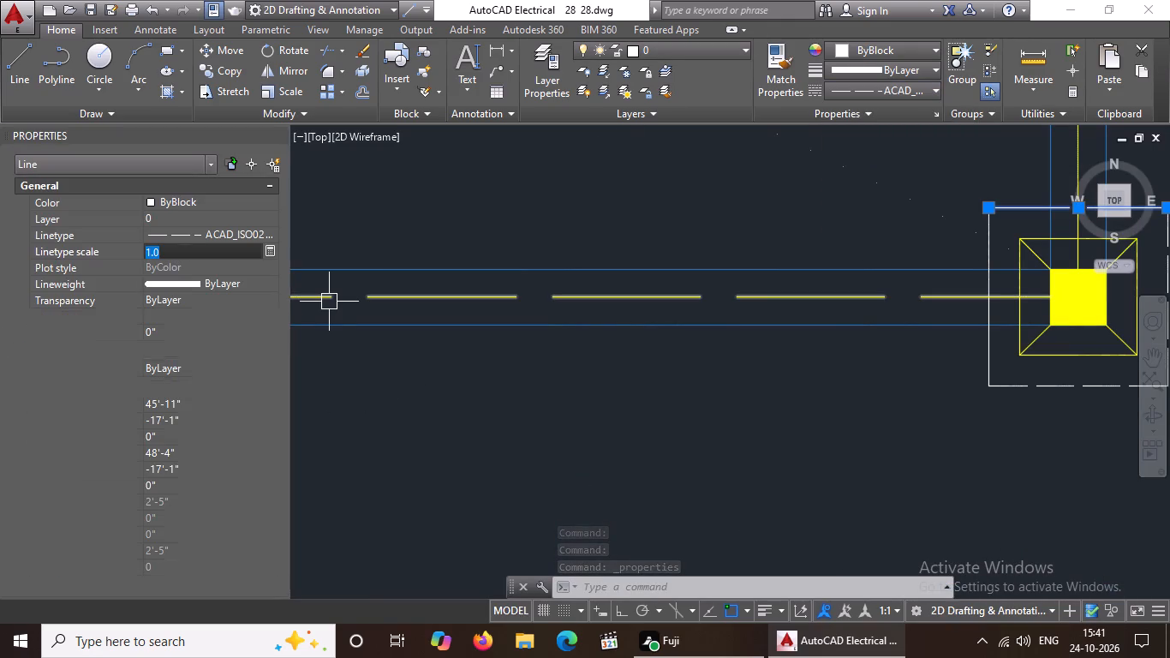
{"action": "key", "text": "BackSpace"}
{"action": "key", "text": "BackSpace"}
{"action": "type", "text": "0.5"}
{"action": "key", "text": "Return"}
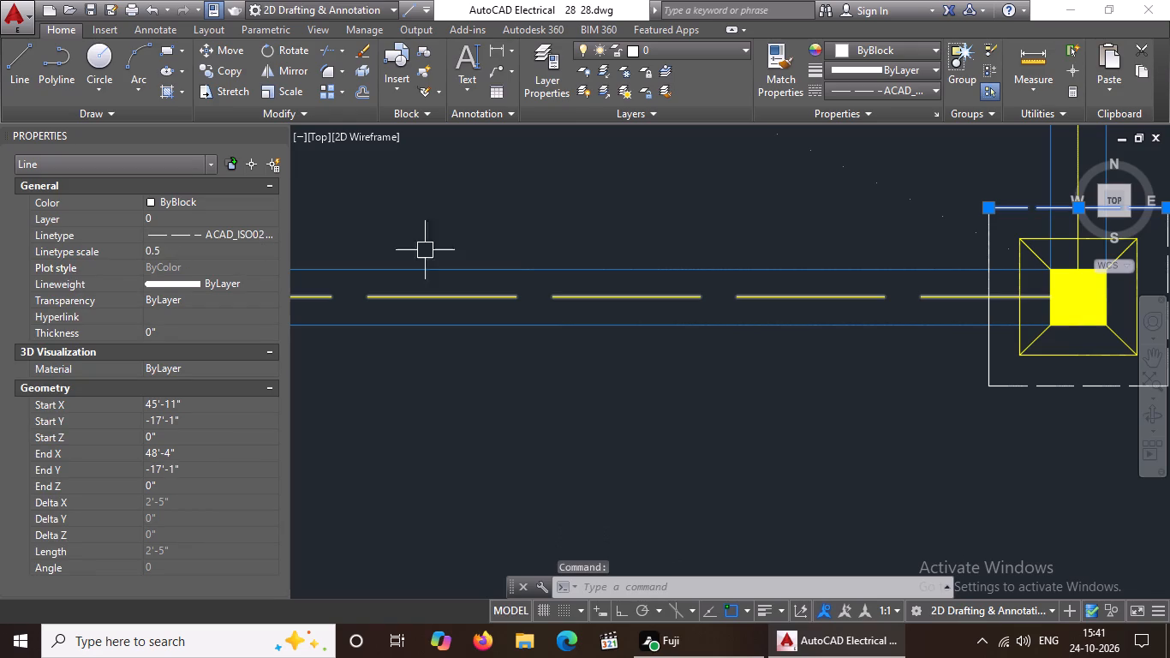
Give the left edge of the bottom-right footing's outer white square linetype ACAD_ISO02W100 with linetype scale 0.5.
{"action": "left_click", "coordinate": [991, 350]}
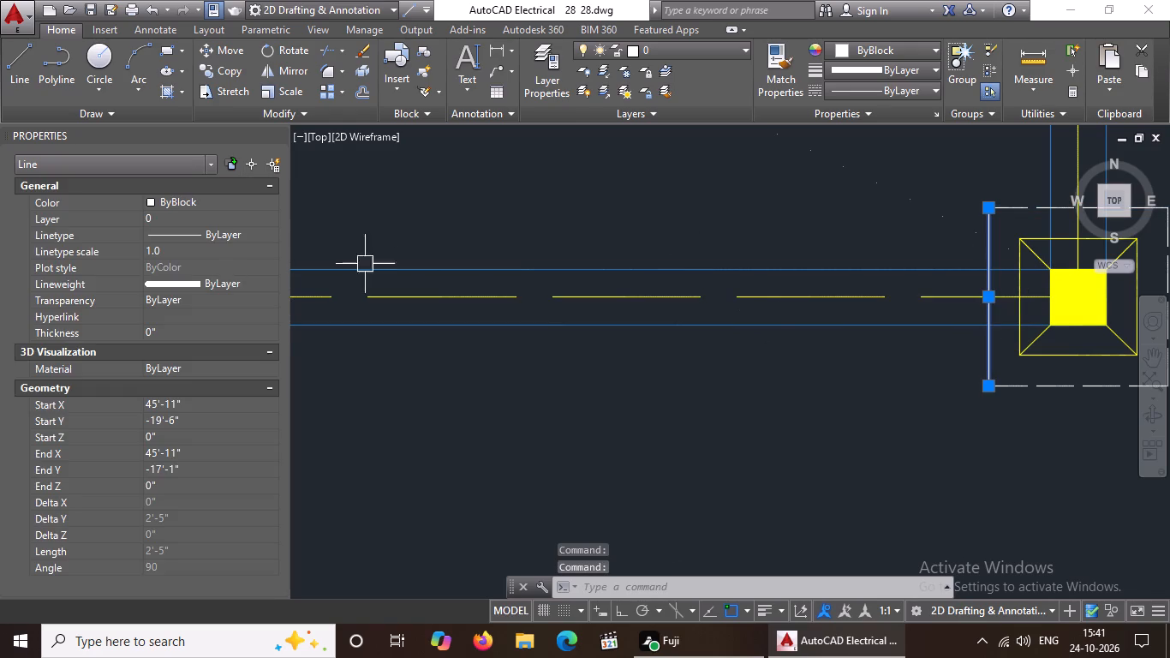
{"action": "left_click", "coordinate": [874, 89]}
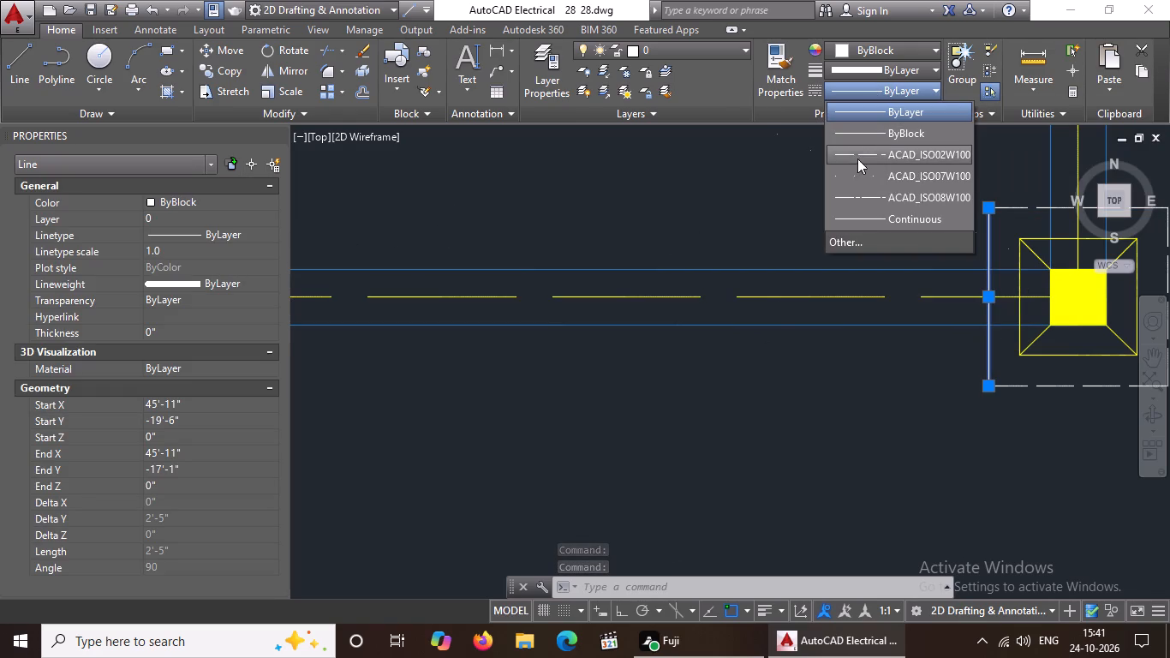
{"action": "left_click", "coordinate": [864, 155]}
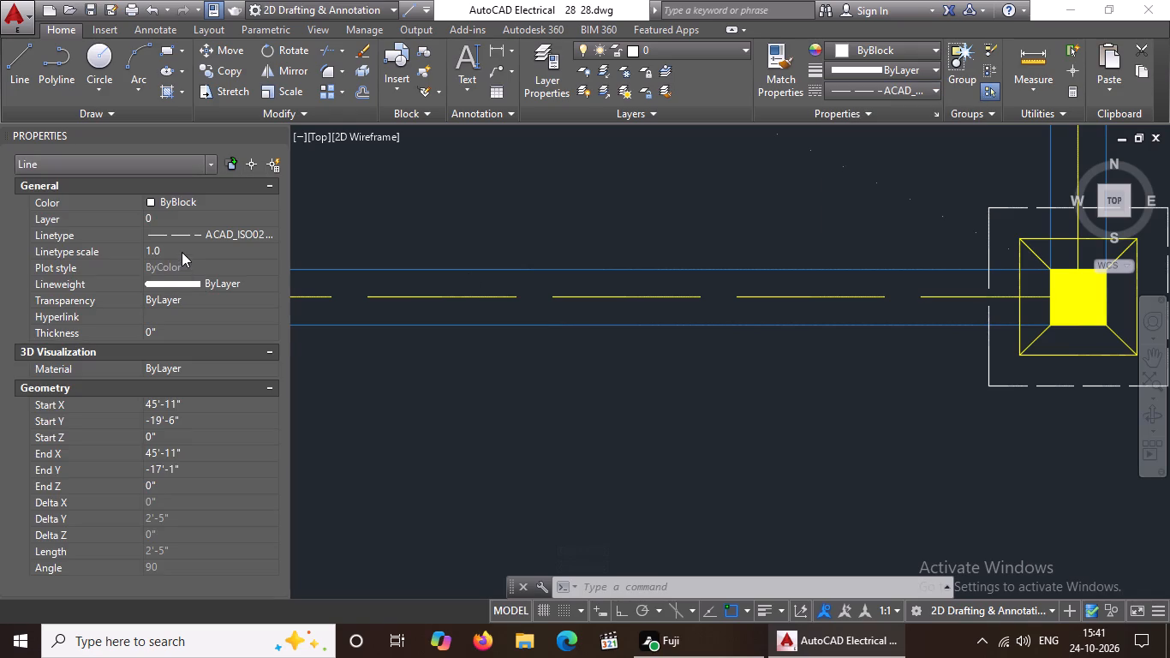
{"action": "left_click", "coordinate": [182, 251]}
{"action": "key", "text": "BackSpace"}
{"action": "key", "text": "BackSpace"}
{"action": "key", "text": "BackSpace"}
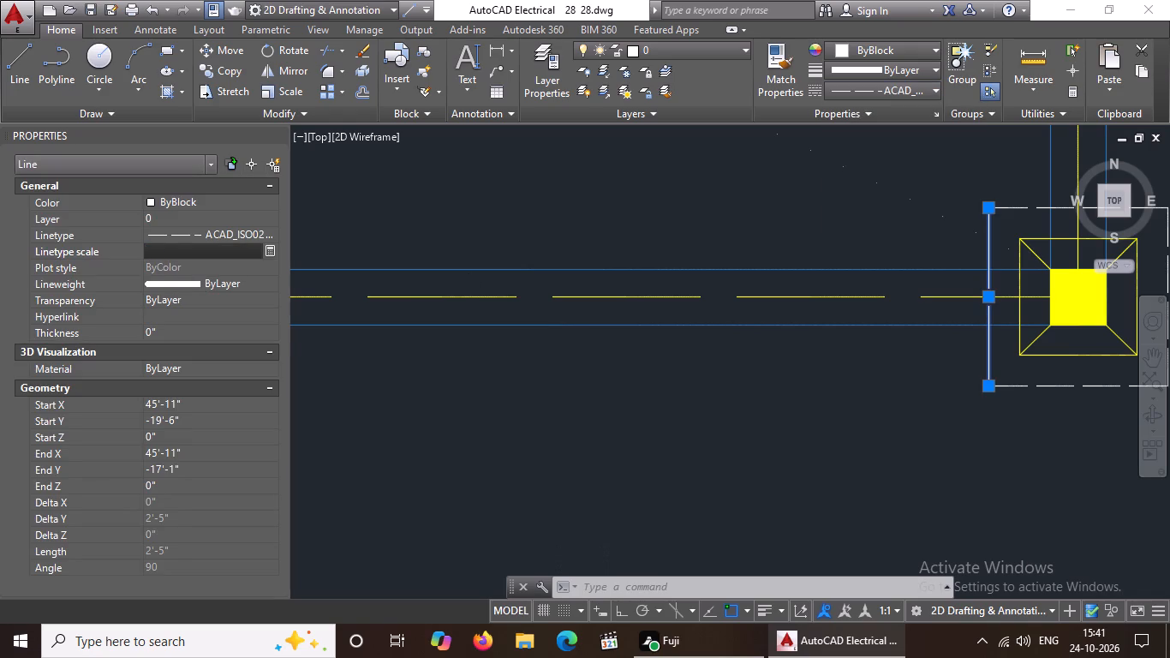
{"action": "type", "text": "0.5"}
{"action": "key", "text": "Return"}
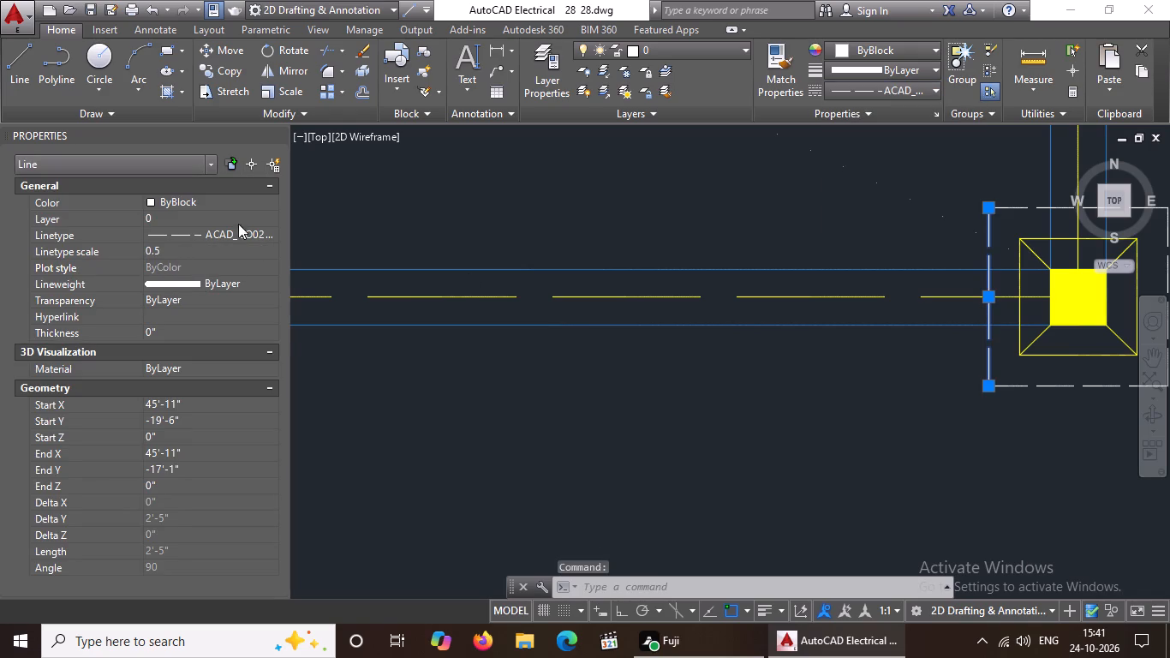
Give the lower edge of the outer white square on the footing directly above the bottom-right one linetype ACAD_ISO02W100.
{"action": "scroll", "coordinate": [931, 414], "scroll_direction": "down", "scroll_amount": 2}
{"action": "scroll", "coordinate": [704, 401], "scroll_direction": "down", "scroll_amount": 2}
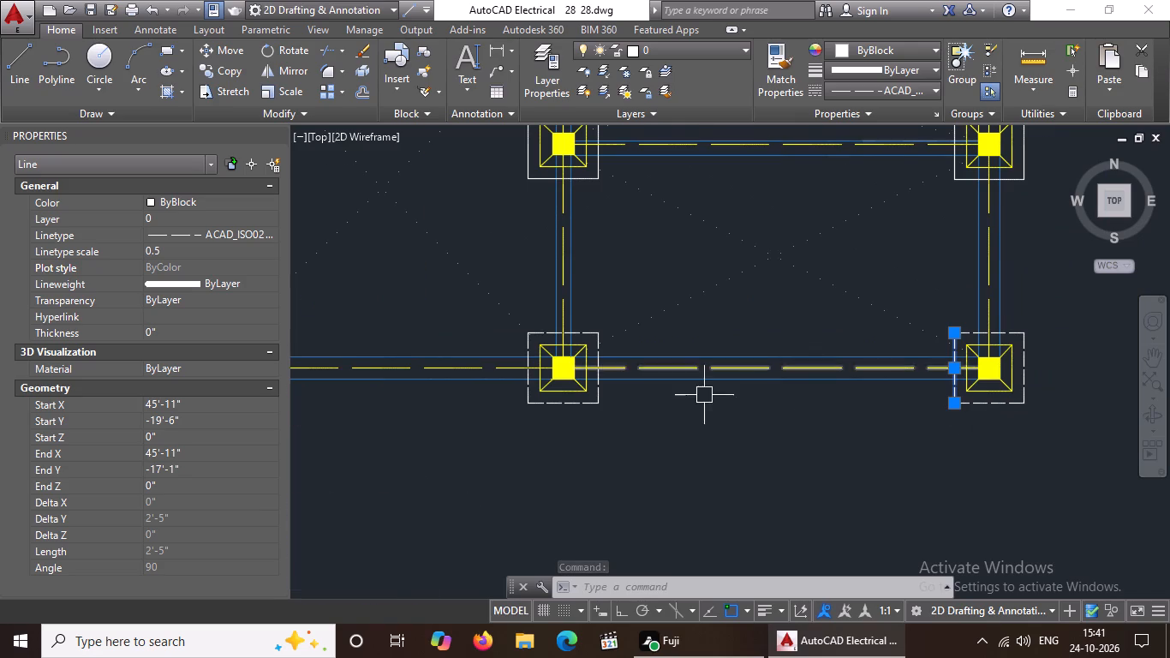
{"action": "scroll", "coordinate": [704, 395], "scroll_direction": "down", "scroll_amount": 1}
{"action": "scroll", "coordinate": [654, 388], "scroll_direction": "up", "scroll_amount": 3}
{"action": "scroll", "coordinate": [654, 386], "scroll_direction": "down", "scroll_amount": 3}
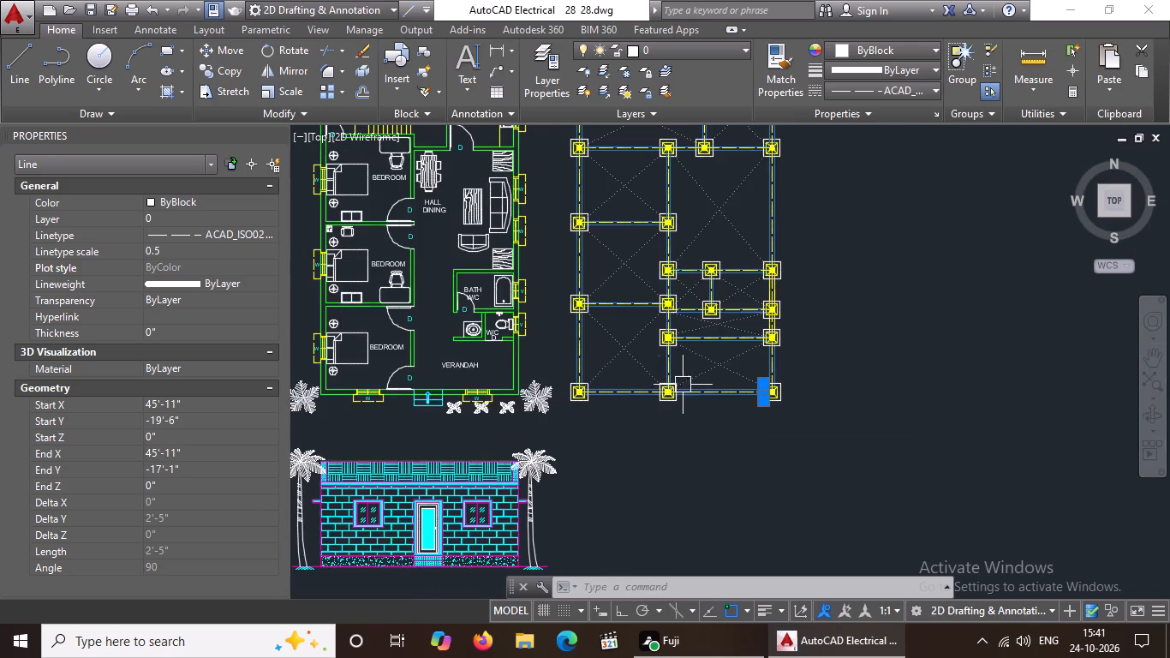
{"action": "scroll", "coordinate": [711, 360], "scroll_direction": "up", "scroll_amount": 3}
{"action": "scroll", "coordinate": [1011, 302], "scroll_direction": "up", "scroll_amount": 2}
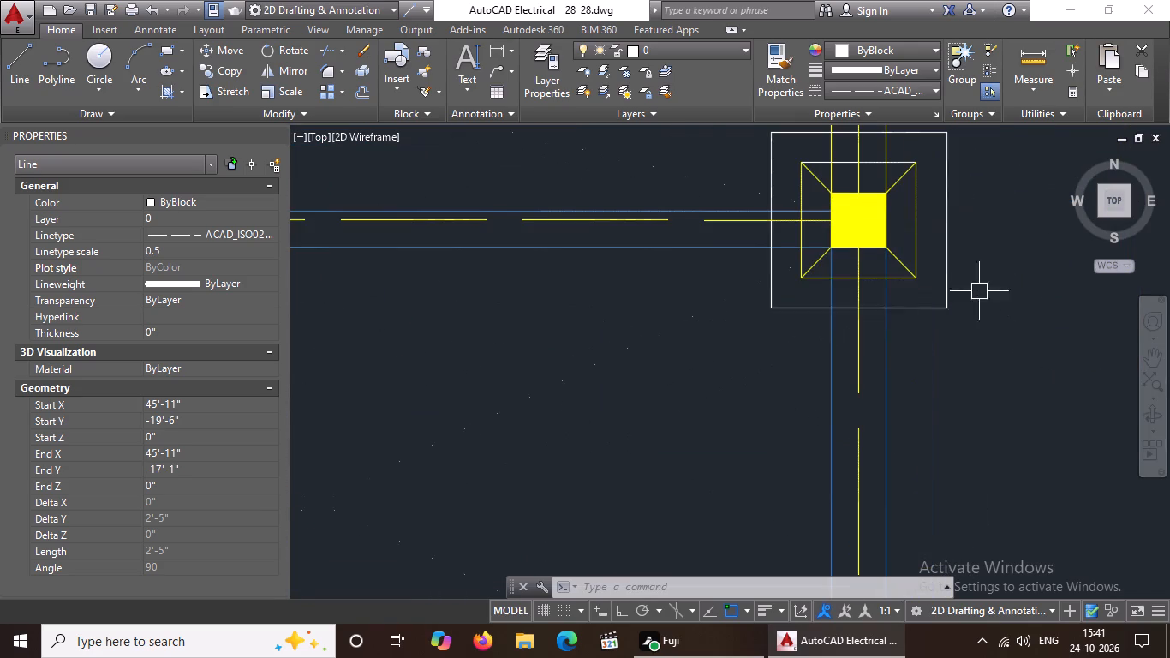
{"action": "left_click", "coordinate": [938, 313]}
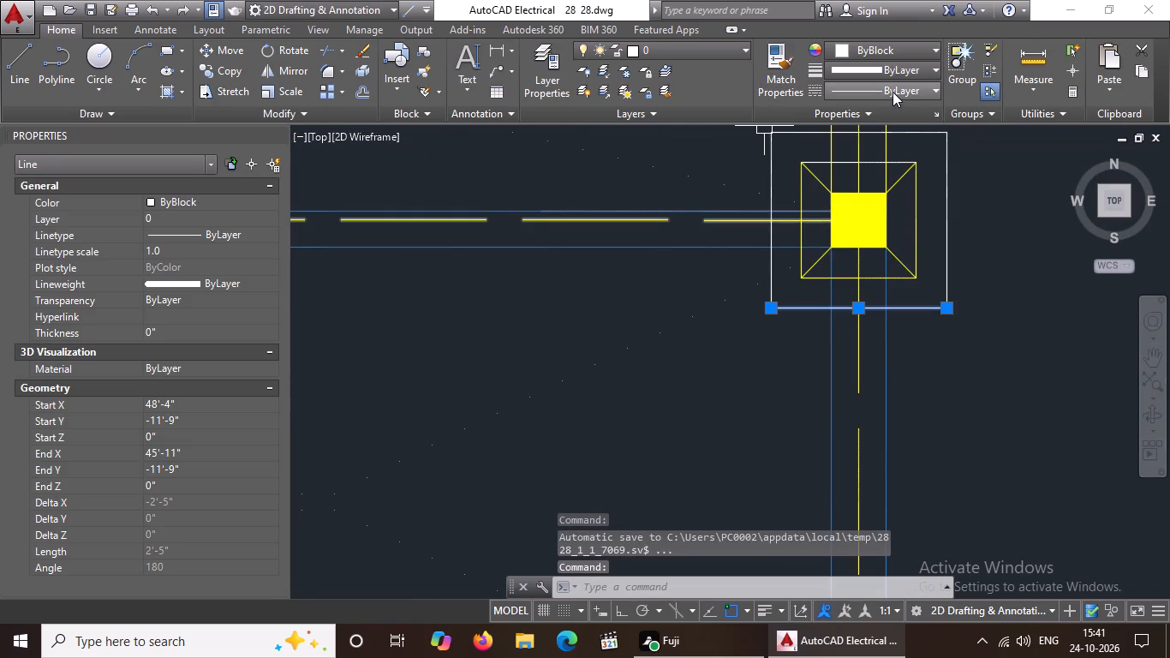
{"action": "left_click", "coordinate": [892, 92]}
{"action": "left_click", "coordinate": [881, 155]}
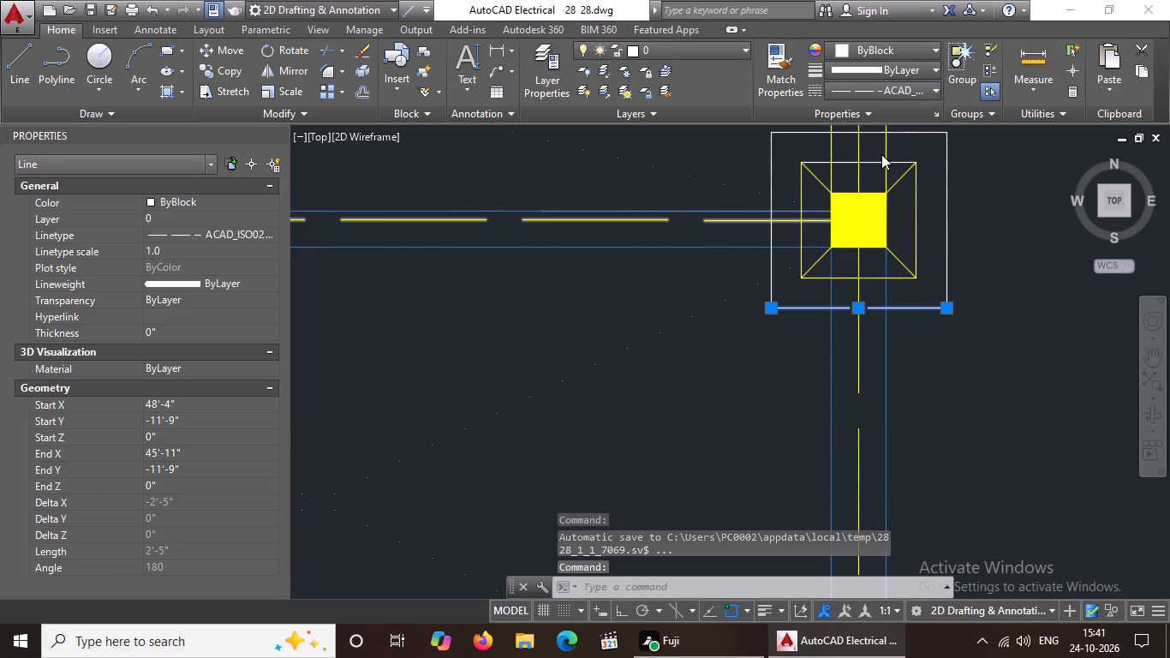
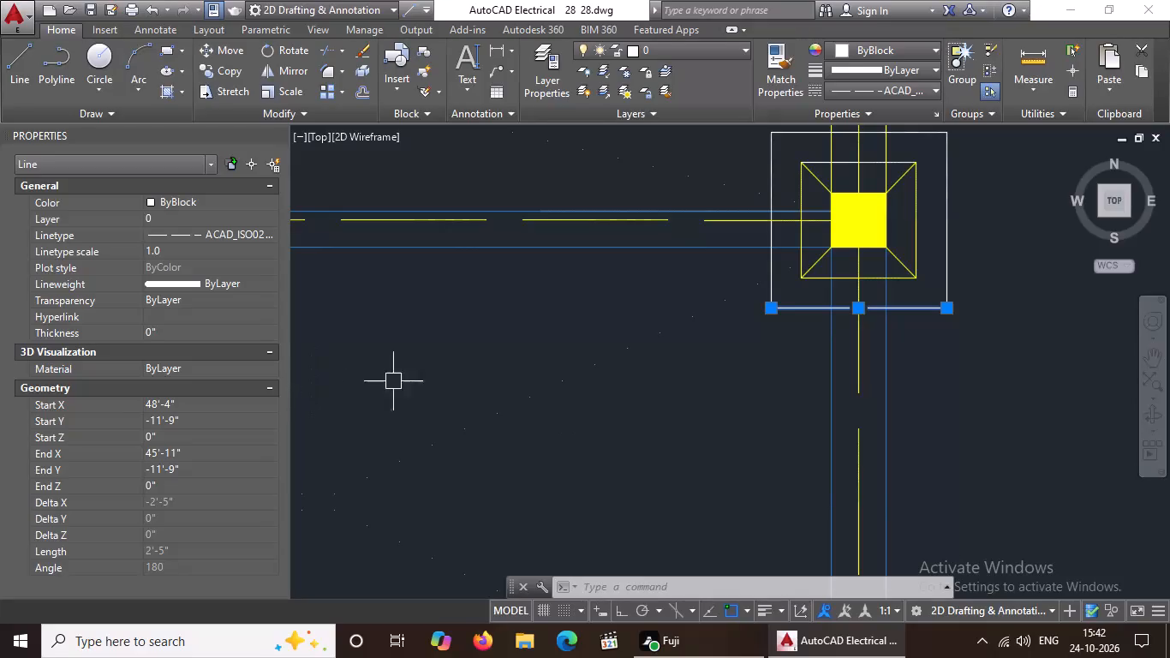
Set the linetype scale to 0.5 for the outer square's lower edge on the footing directly above the bottom-right one.
{"action": "scroll", "coordinate": [725, 250], "scroll_direction": "down", "scroll_amount": 1}
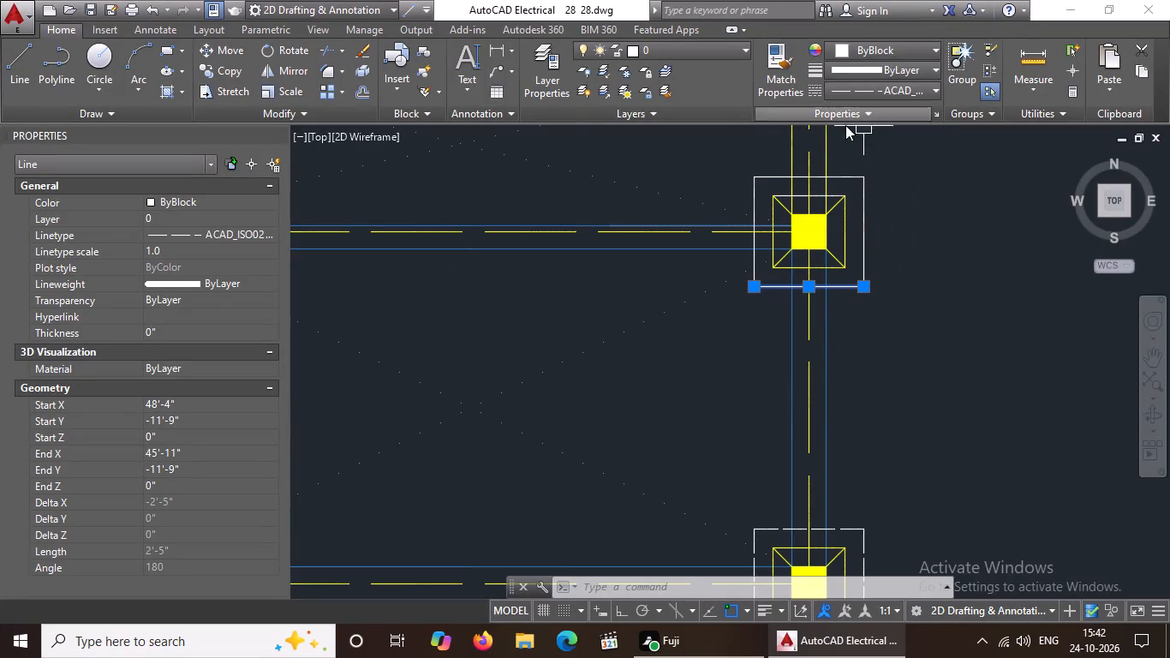
{"action": "left_click", "coordinate": [187, 248]}
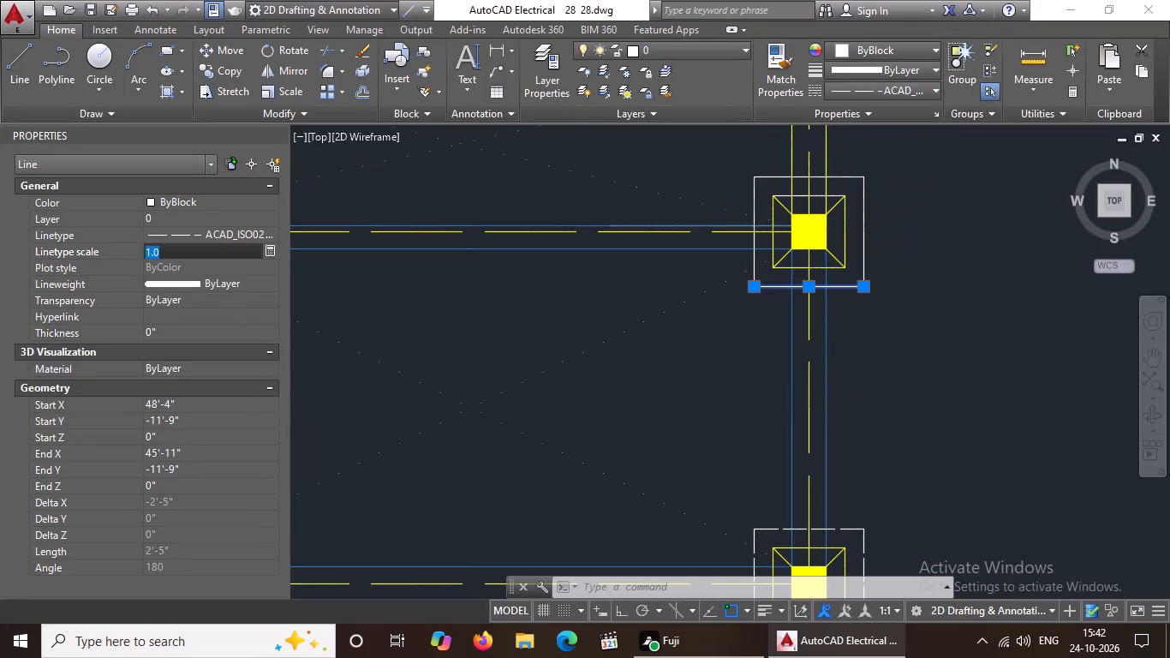
{"action": "key", "text": "BackSpace"}
{"action": "key", "text": "BackSpace"}
{"action": "key", "text": "BackSpace"}
{"action": "type", "text": "0.5"}
{"action": "key", "text": "Return"}
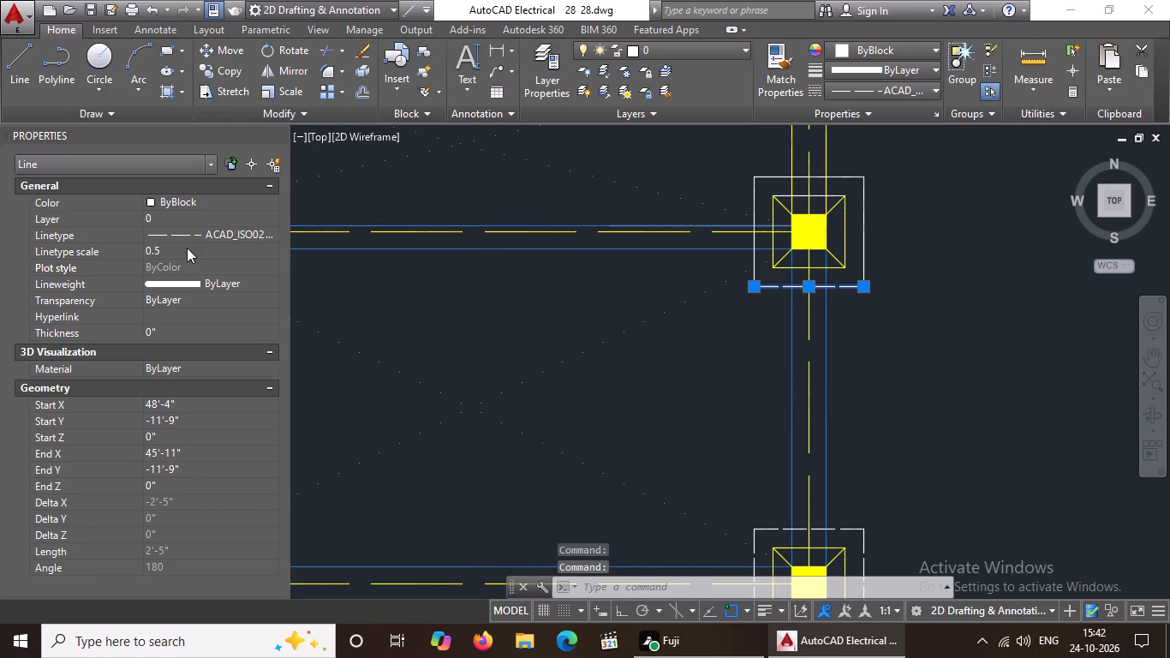
Give the right edge of that same footing's outer white square linetype ACAD_ISO02W100 with linetype scale 0.5.
{"action": "scroll", "coordinate": [606, 369], "scroll_direction": "down", "scroll_amount": 4}
{"action": "scroll", "coordinate": [554, 348], "scroll_direction": "up", "scroll_amount": 3}
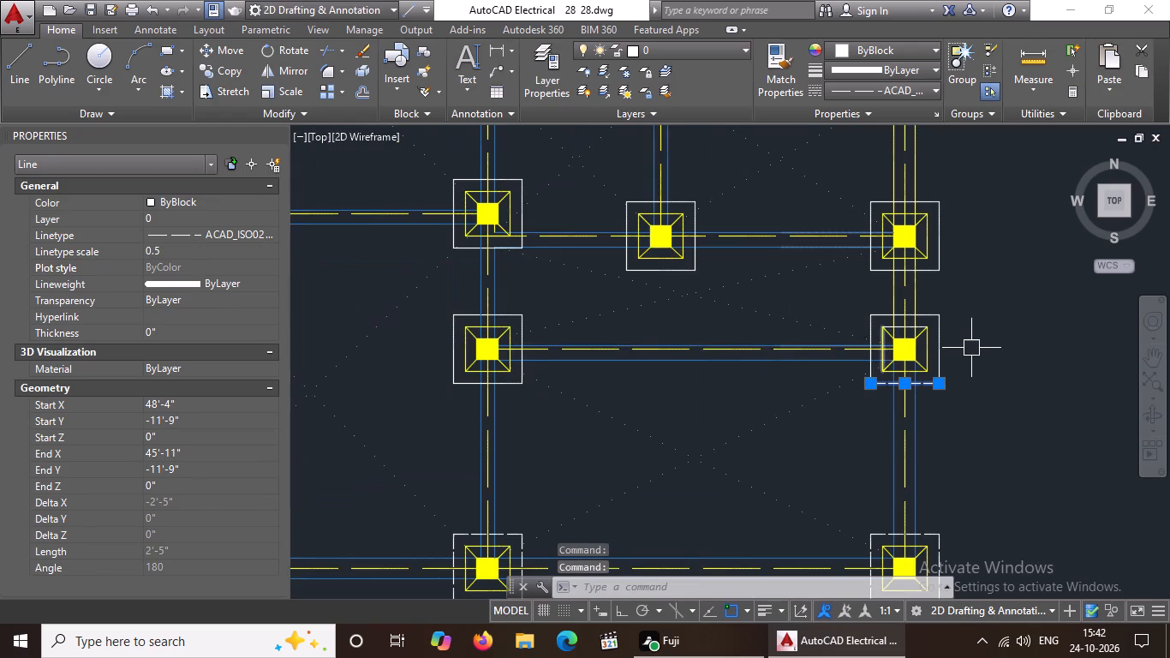
{"action": "scroll", "coordinate": [968, 349], "scroll_direction": "up", "scroll_amount": 1}
{"action": "left_click", "coordinate": [921, 344]}
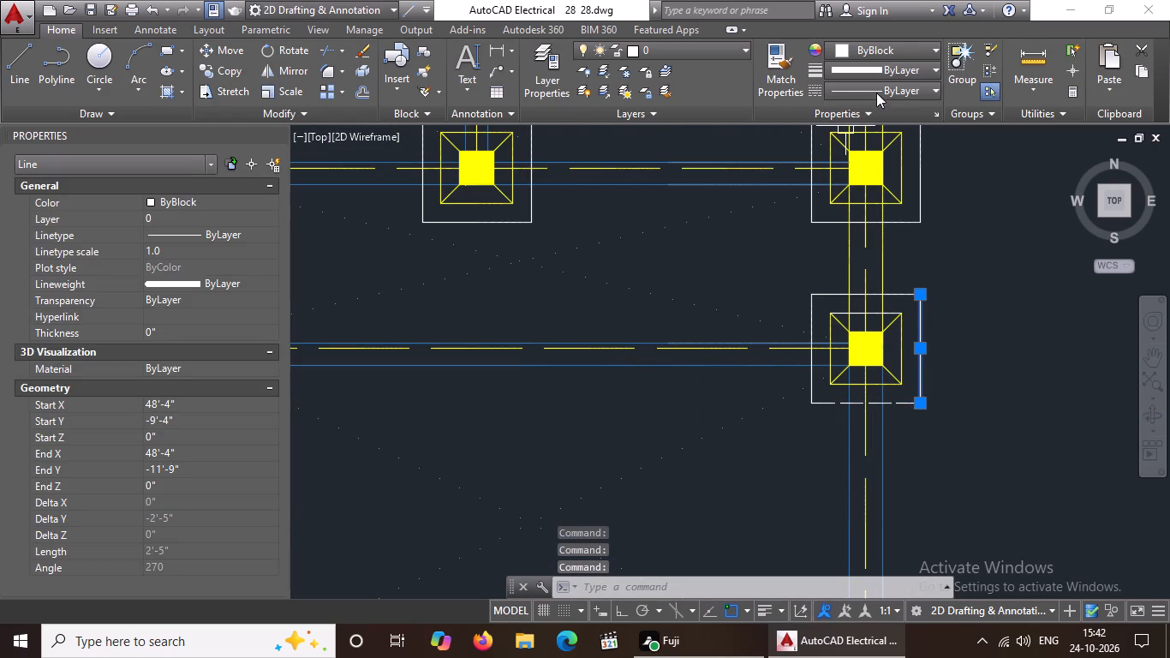
{"action": "left_click_drag", "start_coordinate": [877, 92], "coordinate": [875, 108]}
{"action": "left_click", "coordinate": [885, 93]}
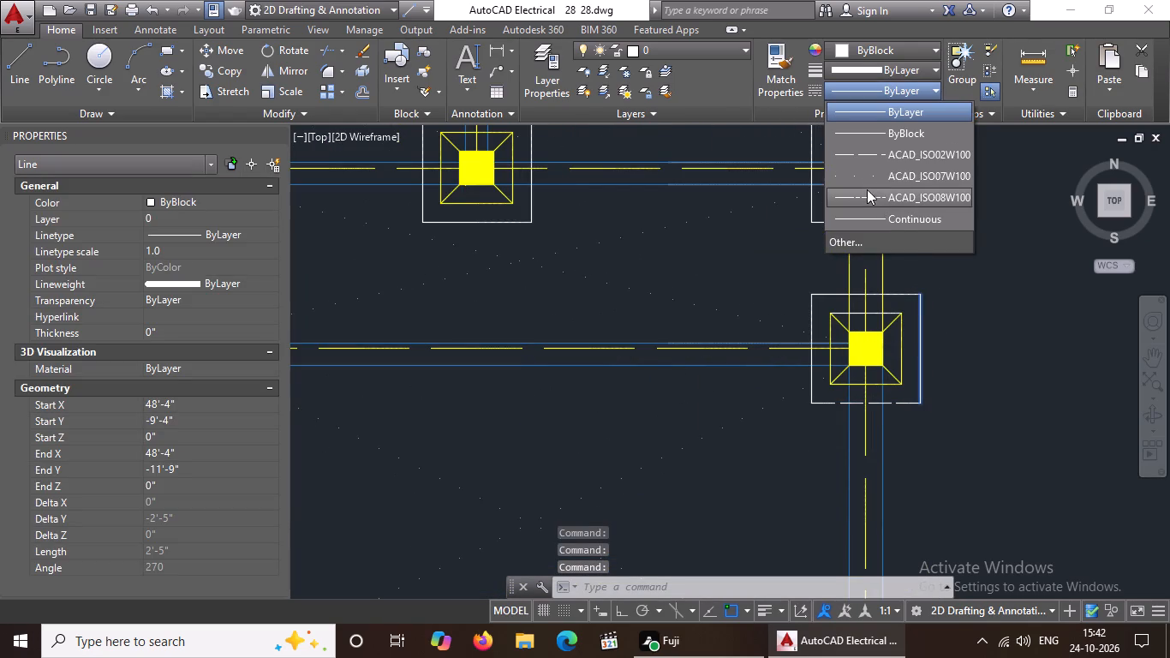
{"action": "left_click", "coordinate": [865, 153]}
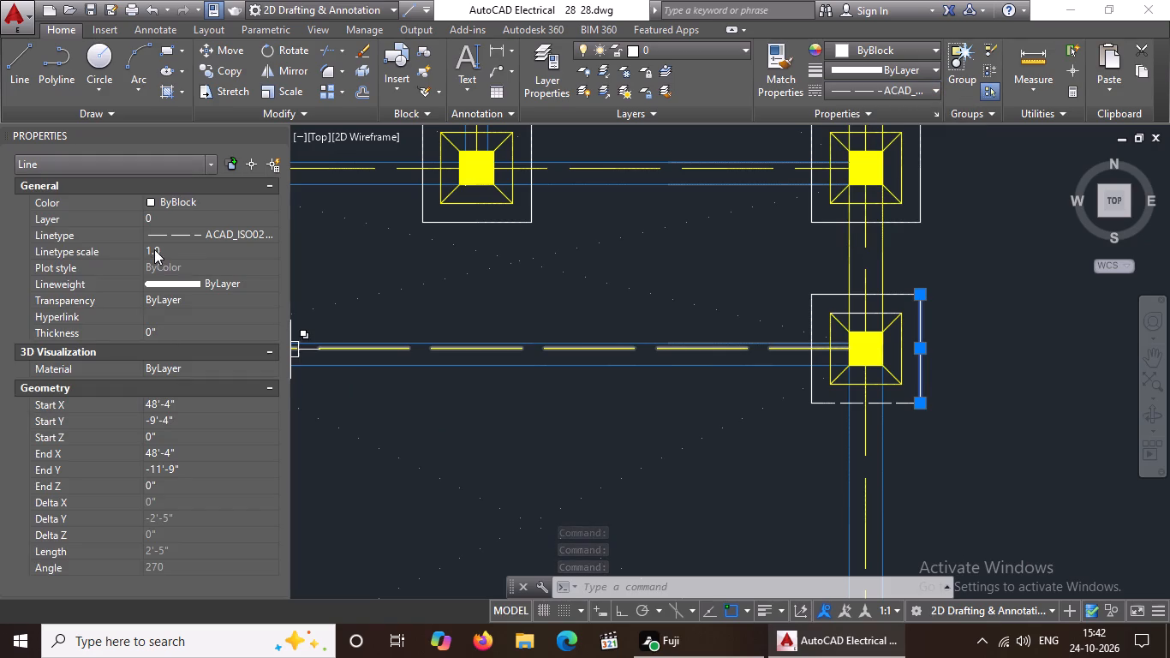
{"action": "left_click", "coordinate": [182, 247]}
{"action": "key", "text": "BackSpace"}
{"action": "key", "text": "BackSpace"}
{"action": "key", "text": "BackSpace"}
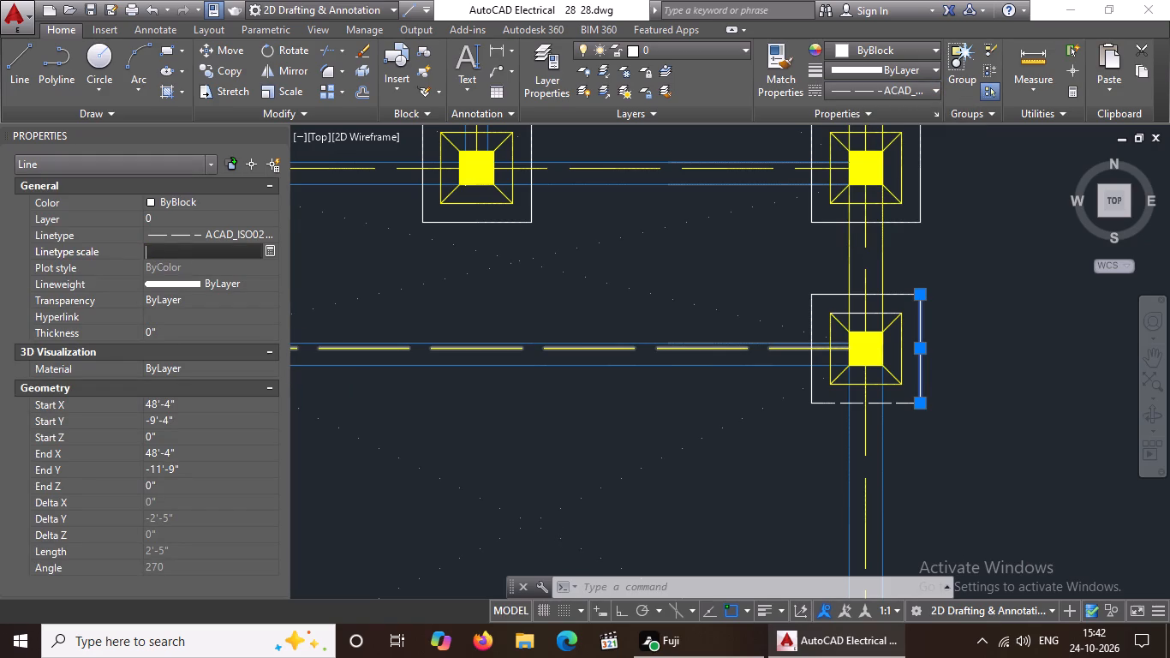
{"action": "type", "text": "0.5"}
{"action": "key", "text": "Return"}
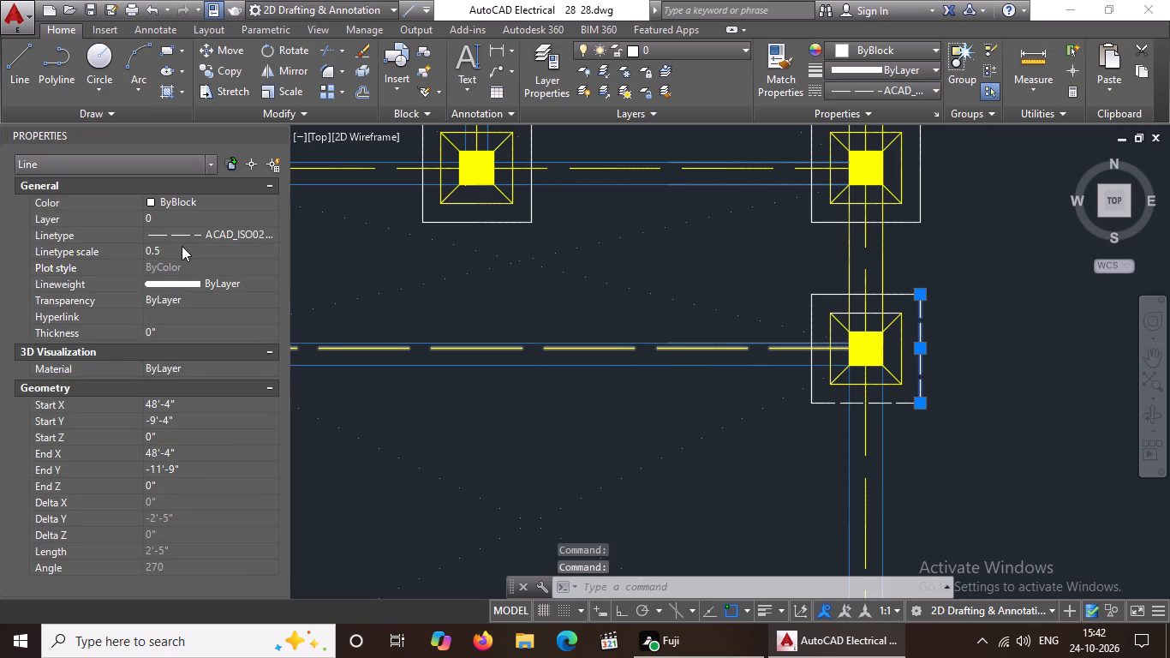
Give the upper edge of the same footing's outer white square linetype ACAD_ISO02W100 with linetype scale 0.5.
{"action": "left_click", "coordinate": [830, 292]}
{"action": "left_click", "coordinate": [927, 93]}
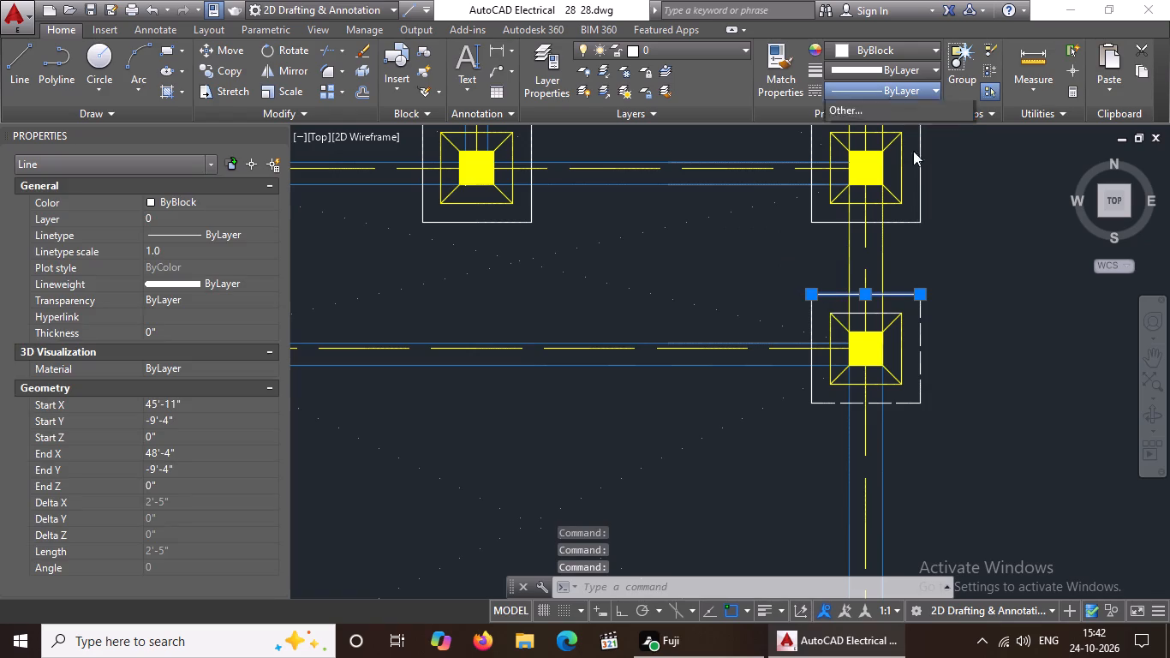
{"action": "left_click", "coordinate": [857, 145]}
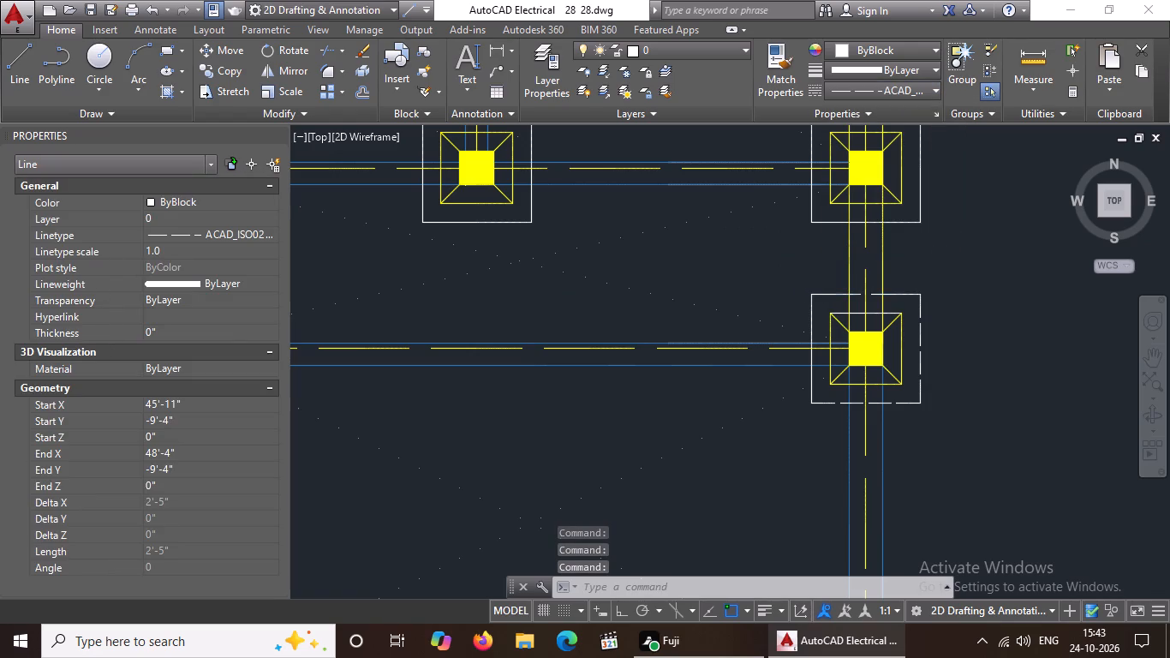
{"action": "left_click", "coordinate": [182, 248]}
{"action": "key", "text": "BackSpace"}
{"action": "key", "text": "BackSpace"}
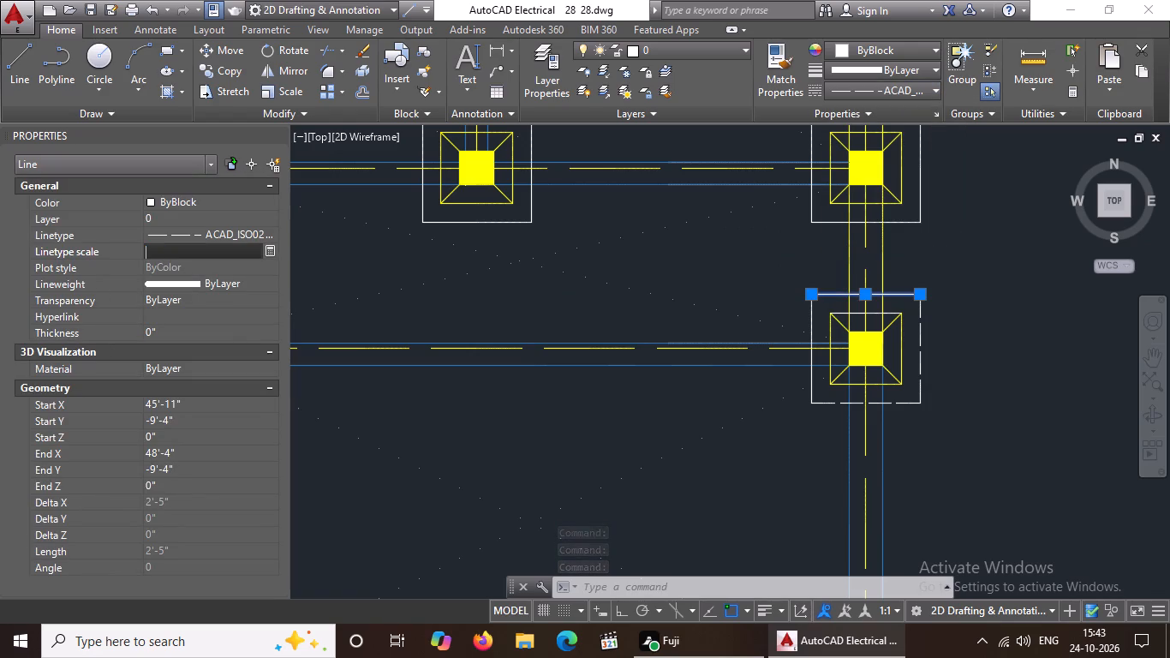
{"action": "type", "text": "0.5"}
{"action": "key", "text": "Return"}
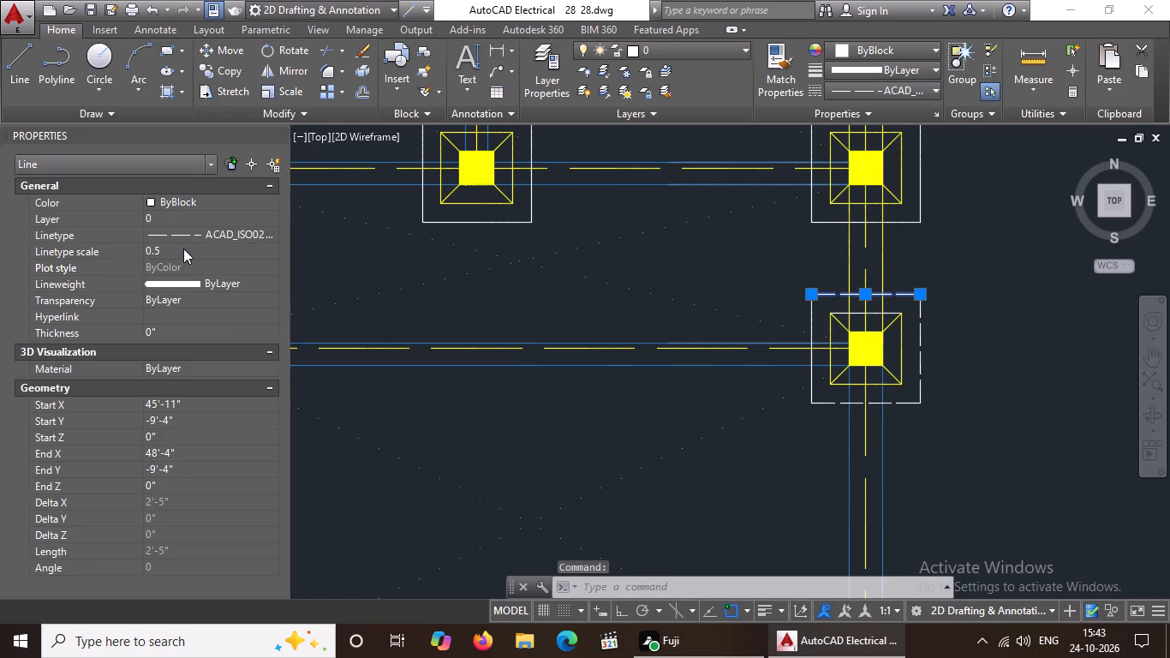
Give the left edge of the same footing's outer white square linetype ACAD_ISO02W100 with linetype scale 0.5.
{"action": "scroll", "coordinate": [805, 370], "scroll_direction": "up", "scroll_amount": 3}
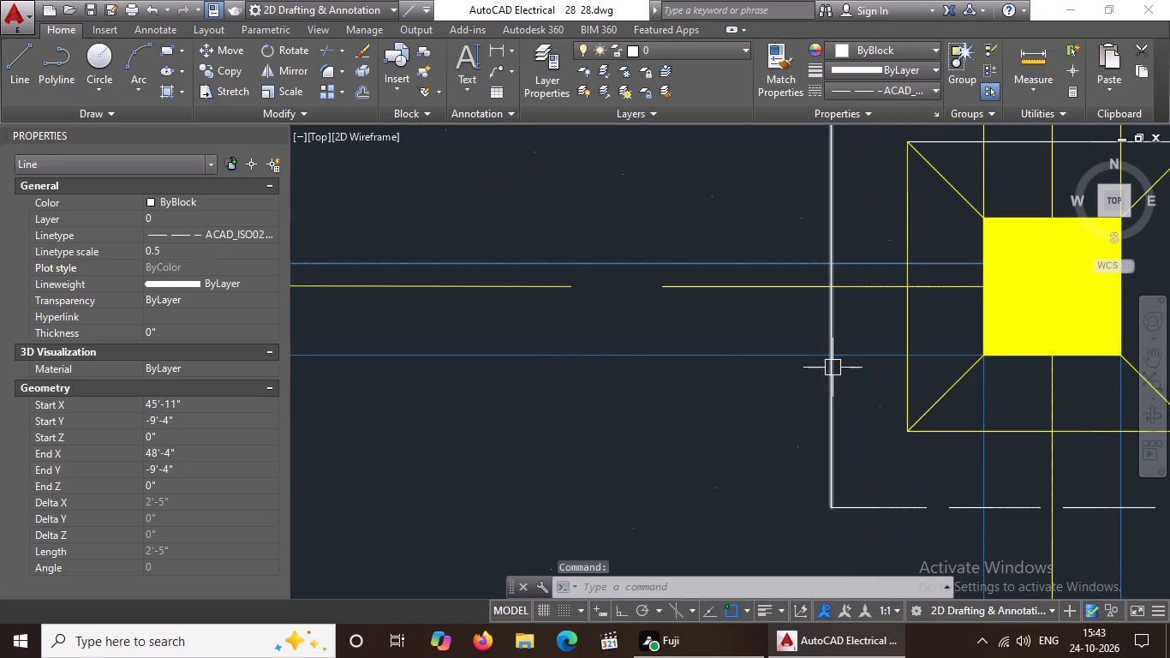
{"action": "left_click", "coordinate": [833, 368]}
{"action": "left_click", "coordinate": [896, 93]}
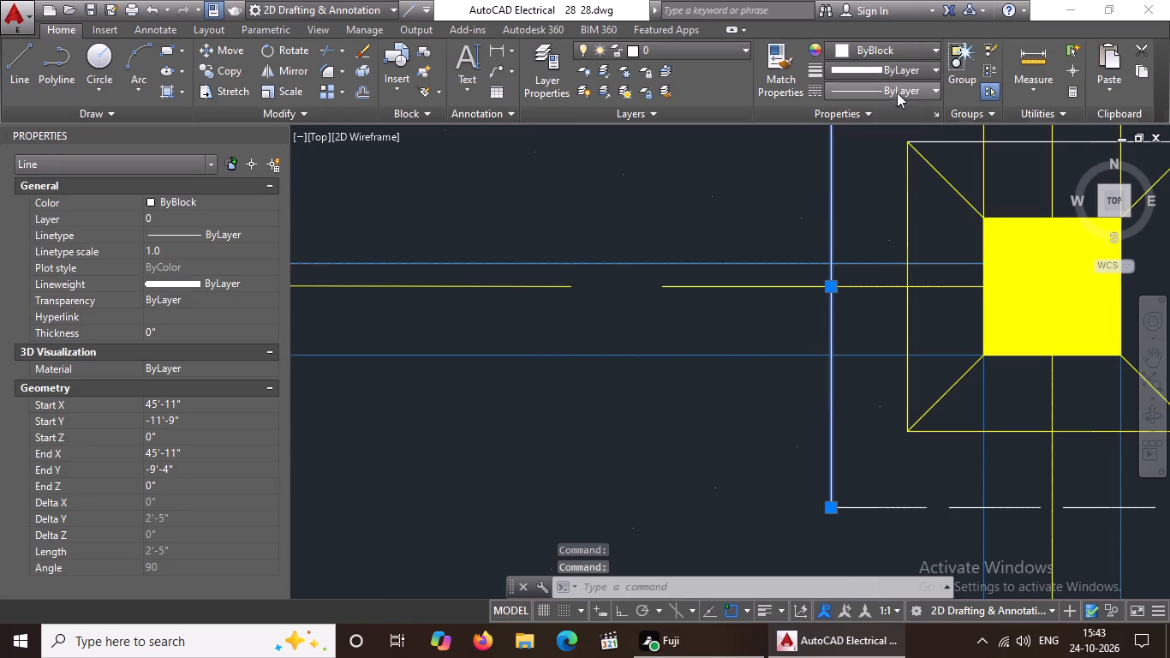
{"action": "left_click", "coordinate": [857, 153]}
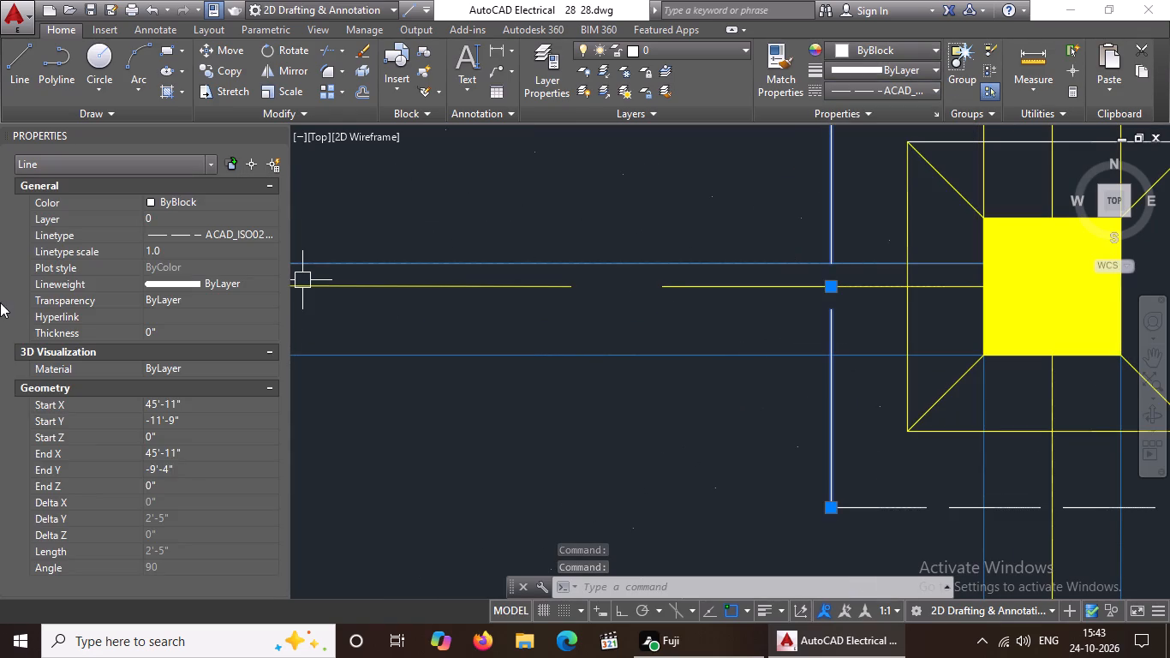
{"action": "left_click", "coordinate": [191, 244]}
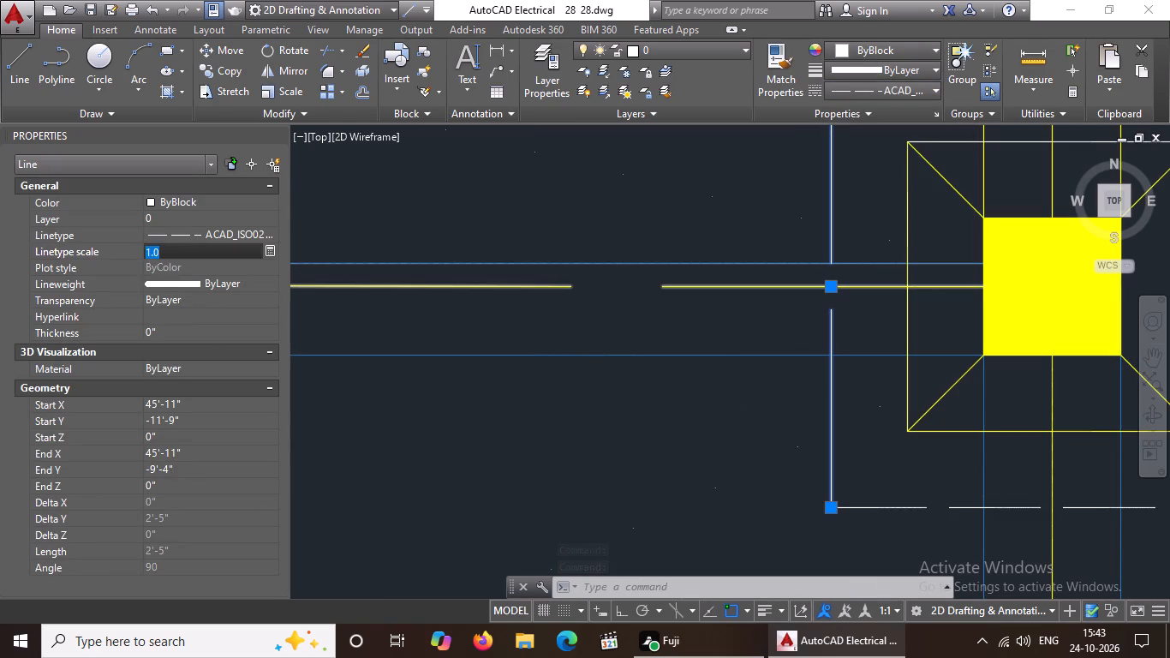
{"action": "key", "text": "BackSpace"}
{"action": "key", "text": "BackSpace"}
{"action": "key", "text": "BackSpace"}
{"action": "type", "text": "0.5"}
{"action": "key", "text": "Return"}
On the middle-column footing directly above the bottom-middle one, give the outer white square's lower edge linetype ACAD_ISO02W100 with linetype scale 0.5.
{"action": "scroll", "coordinate": [691, 525], "scroll_direction": "down", "scroll_amount": 4}
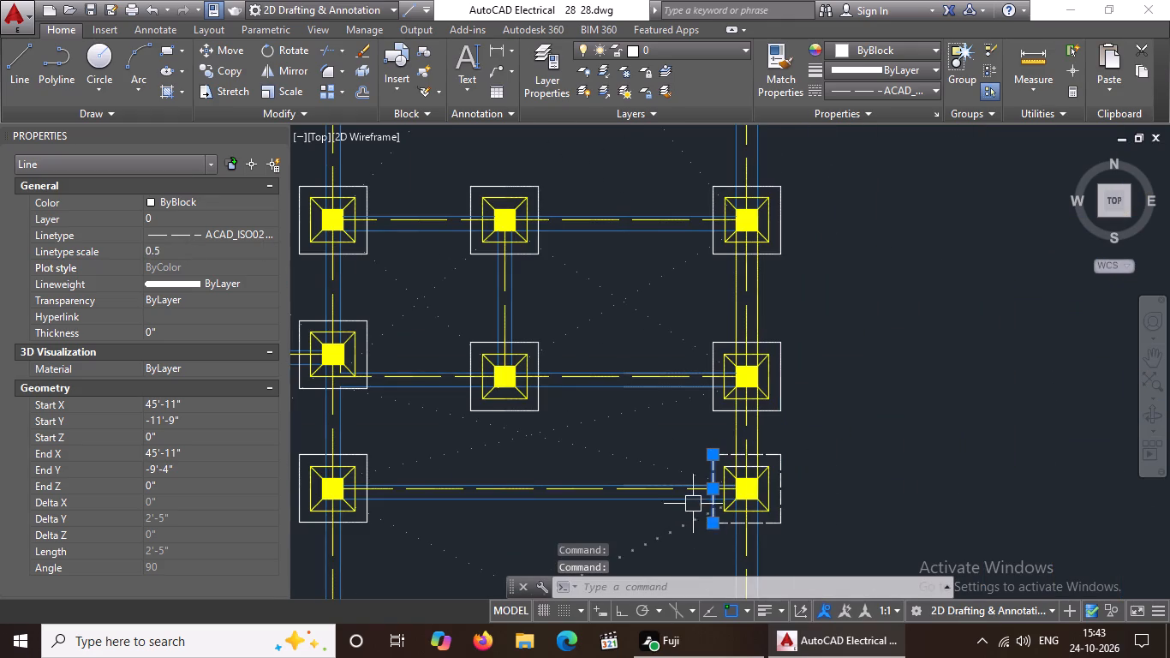
{"action": "scroll", "coordinate": [693, 501], "scroll_direction": "down", "scroll_amount": 1}
{"action": "middle_click_drag", "start_coordinate": [689, 514], "coordinate": [701, 439]}
{"action": "scroll", "coordinate": [701, 452], "scroll_direction": "down", "scroll_amount": 1}
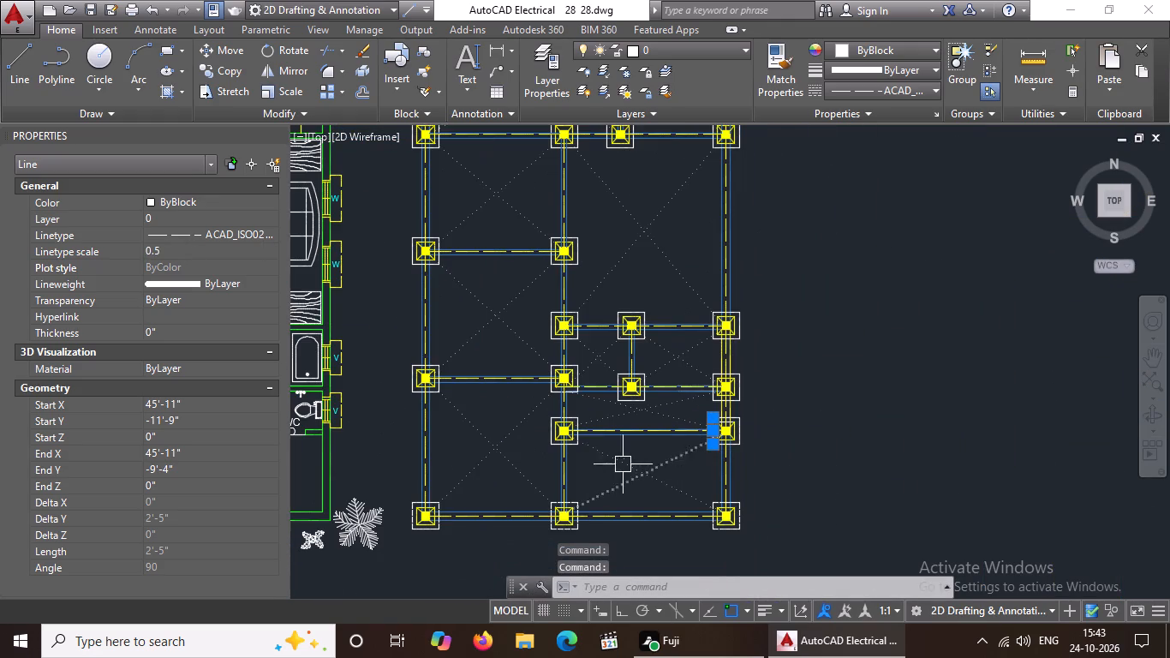
{"action": "scroll", "coordinate": [711, 445], "scroll_direction": "up", "scroll_amount": 2}
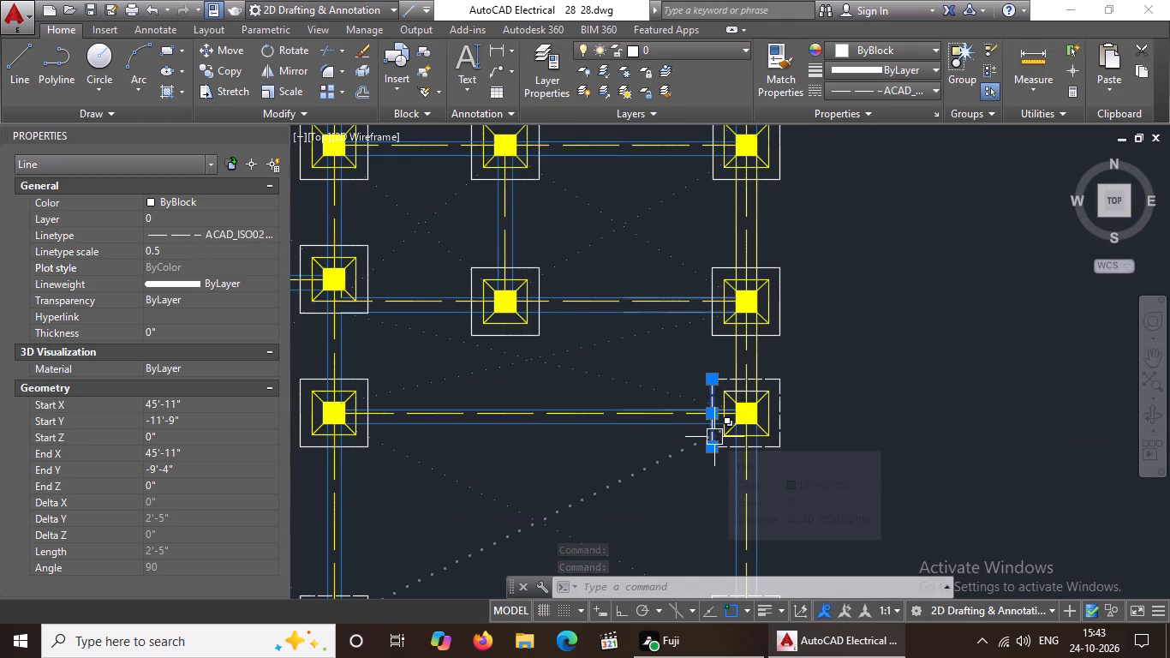
{"action": "scroll", "coordinate": [714, 437], "scroll_direction": "down", "scroll_amount": 3}
{"action": "scroll", "coordinate": [612, 445], "scroll_direction": "up", "scroll_amount": 6}
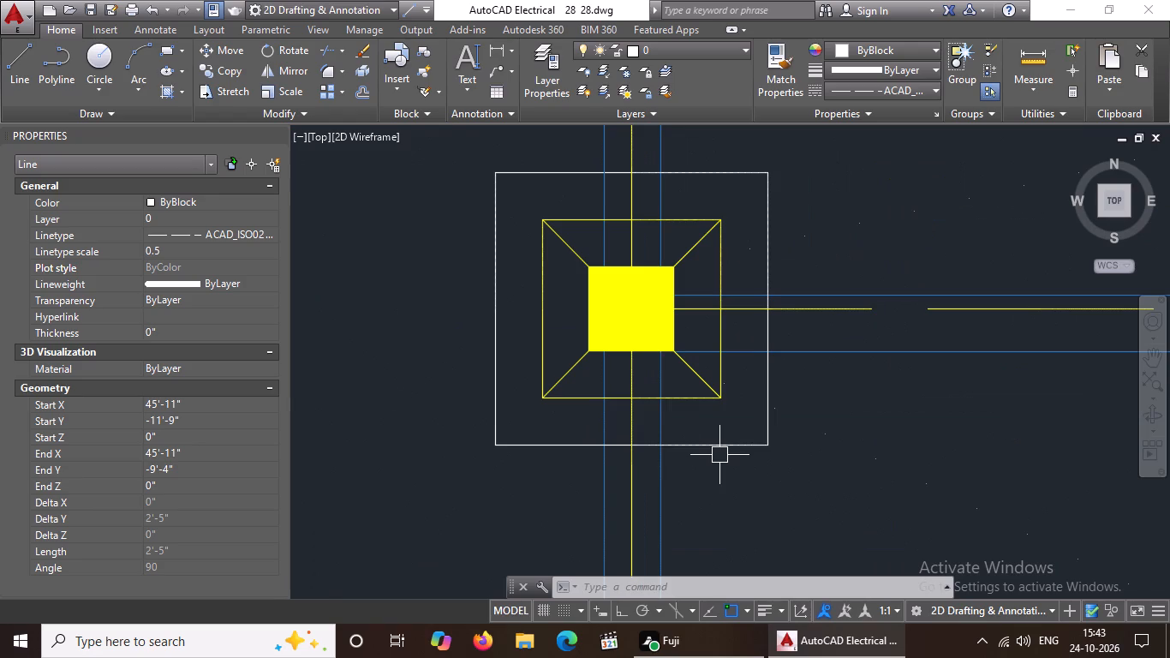
{"action": "left_click", "coordinate": [709, 448]}
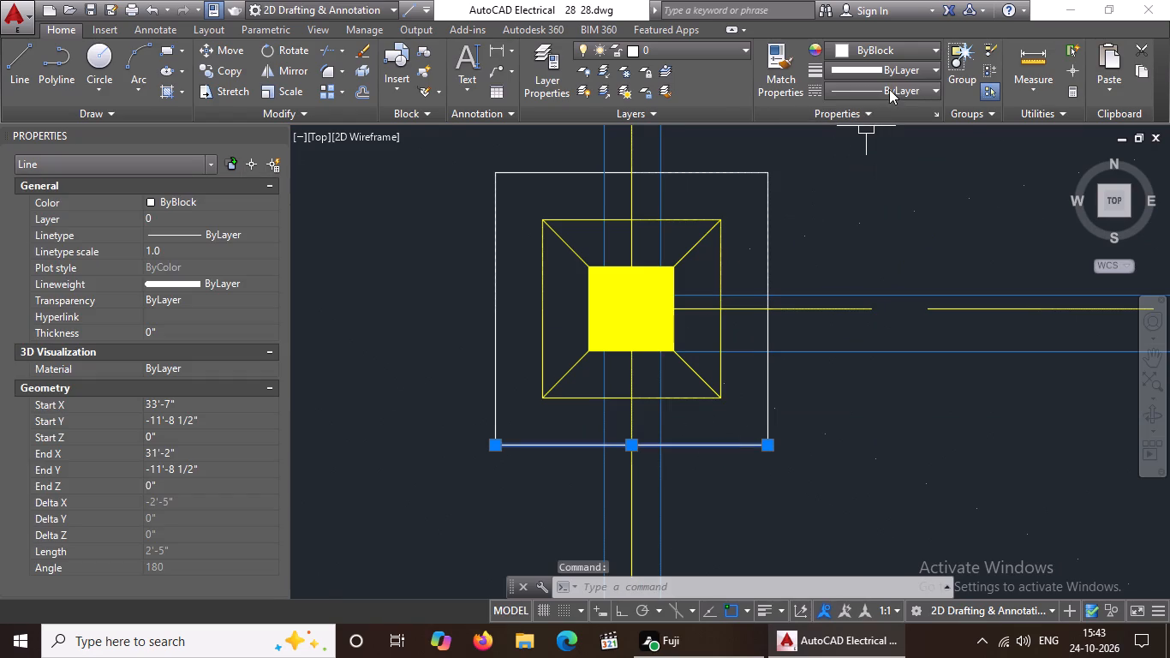
{"action": "left_click", "coordinate": [889, 89]}
{"action": "left_click", "coordinate": [878, 149]}
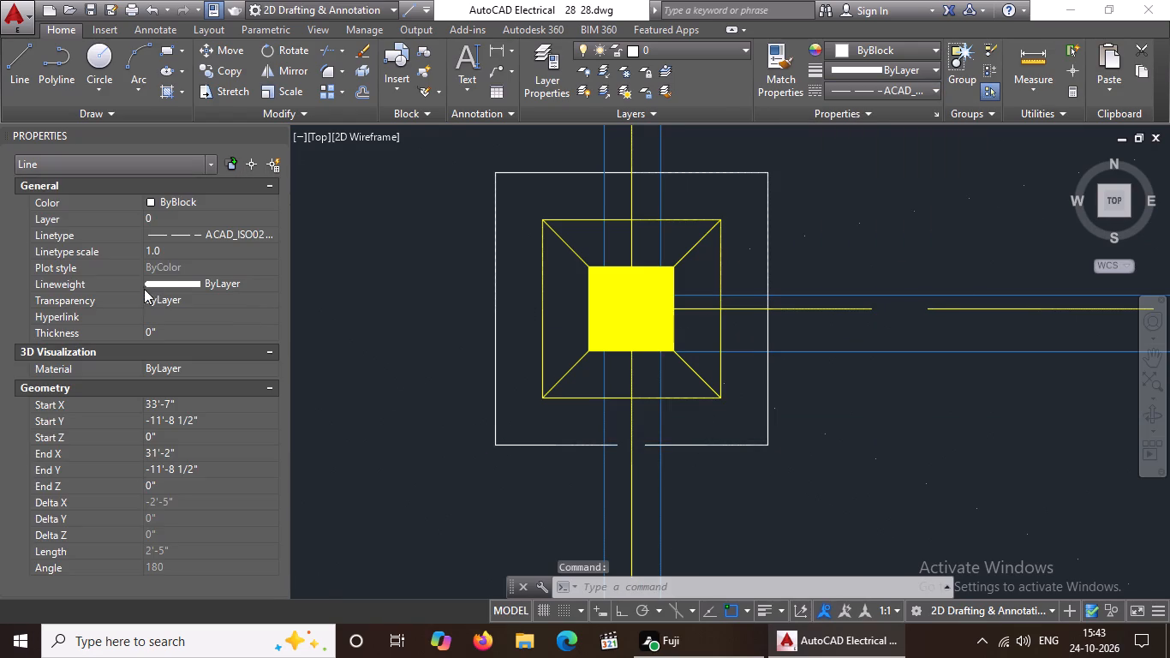
{"action": "left_click", "coordinate": [183, 248]}
{"action": "key", "text": "BackSpace"}
{"action": "key", "text": "BackSpace"}
{"action": "key", "text": "BackSpace"}
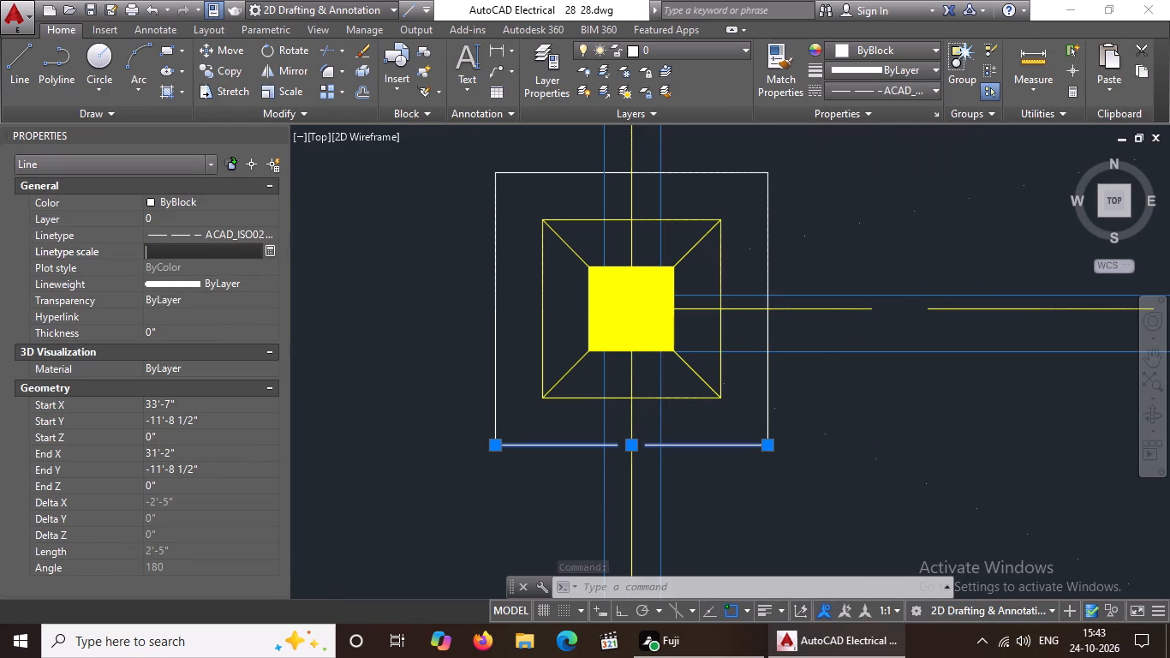
{"action": "type", "text": "0.5"}
{"action": "key", "text": "Return"}
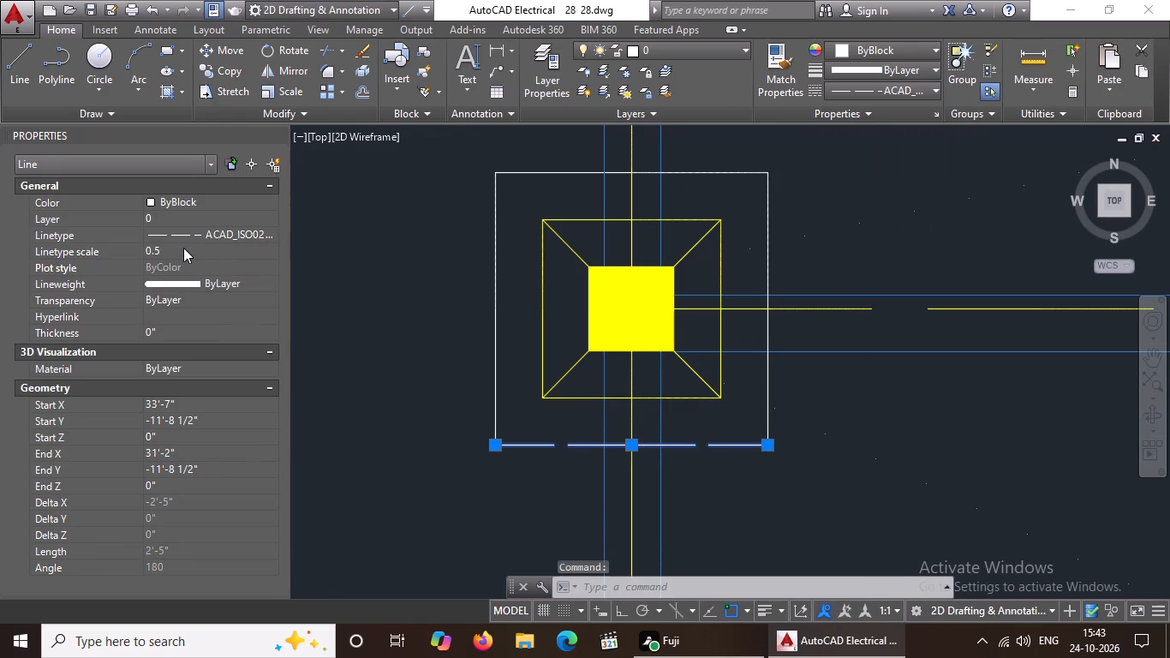
Give the left edge of this middle-column footing's outer white square linetype ACAD_ISO02W100 with linetype scale 0.5.
{"action": "left_click", "coordinate": [498, 278]}
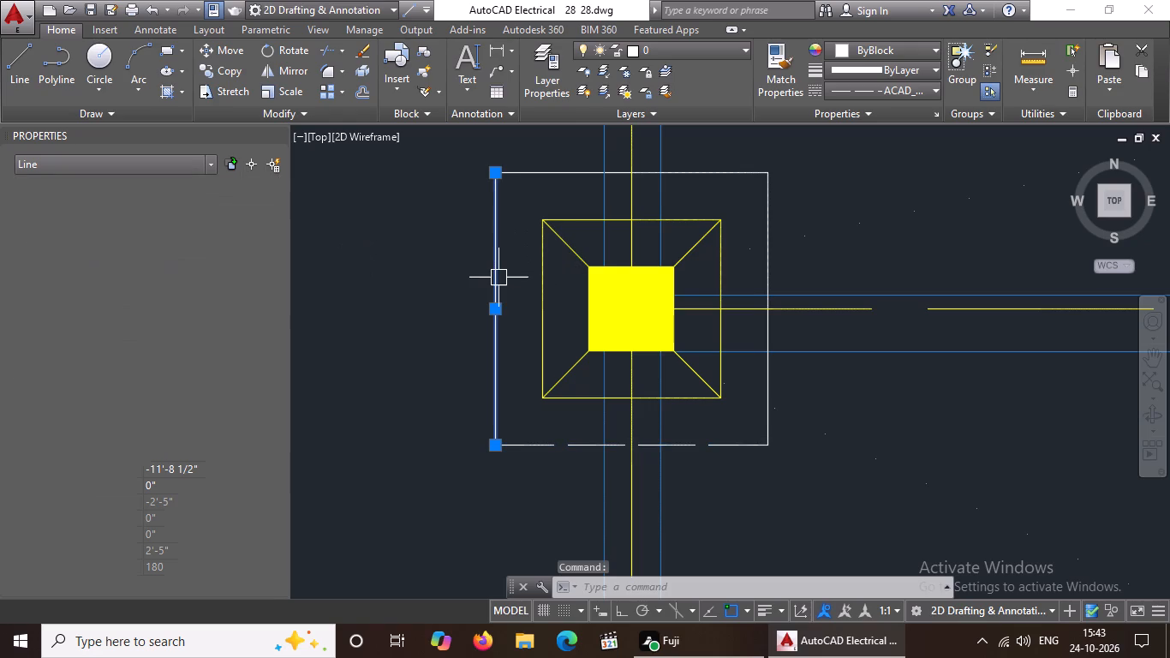
{"action": "left_click", "coordinate": [884, 91]}
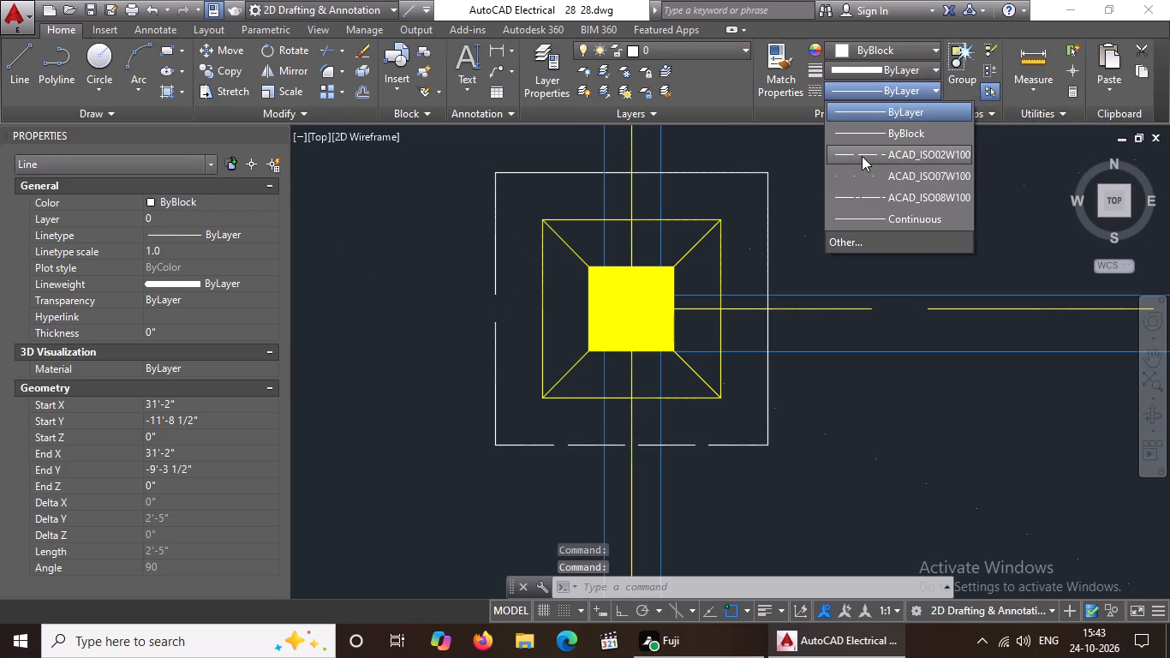
{"action": "left_click", "coordinate": [862, 156]}
{"action": "left_click", "coordinate": [173, 256]}
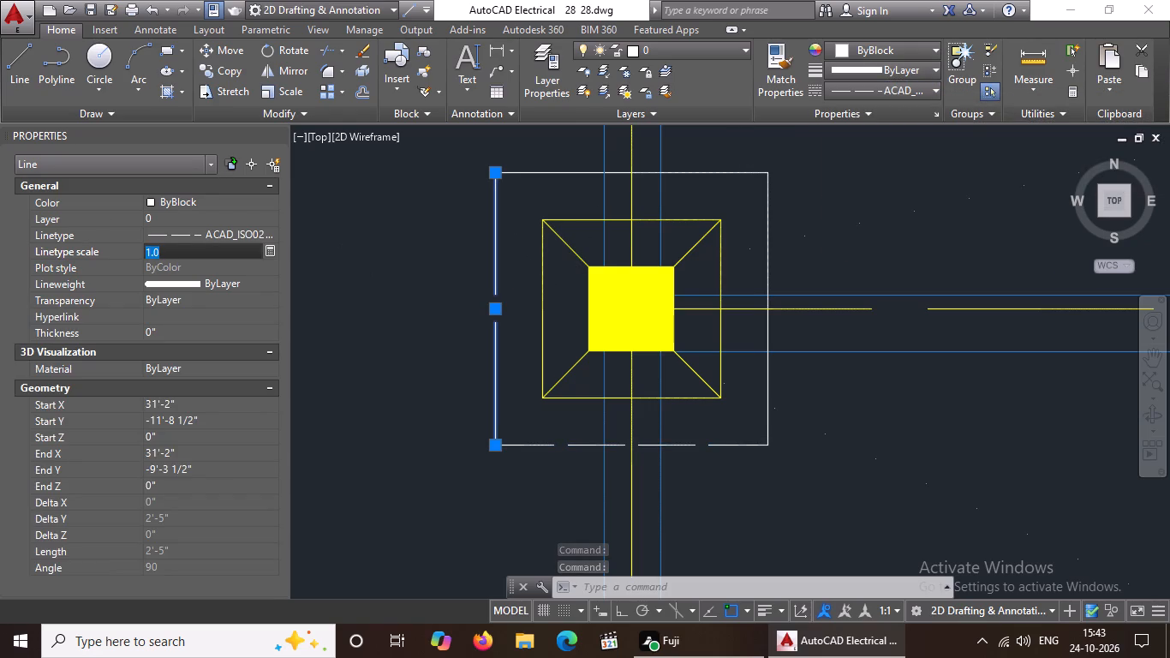
{"action": "key", "text": "BackSpace"}
{"action": "key", "text": "BackSpace"}
{"action": "type", "text": "0.5"}
{"action": "key", "text": "Return"}
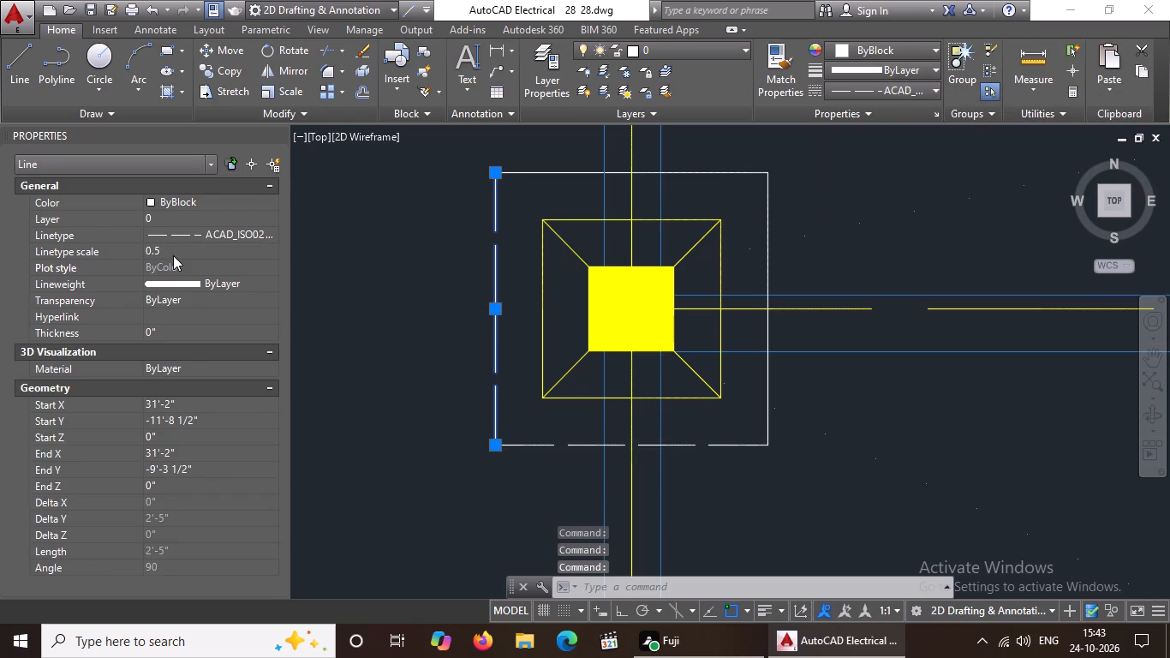
Give the upper edge of this middle-column footing's outer white square linetype ACAD_ISO02W100 with linetype scale 0.5.
{"action": "left_click", "coordinate": [582, 170]}
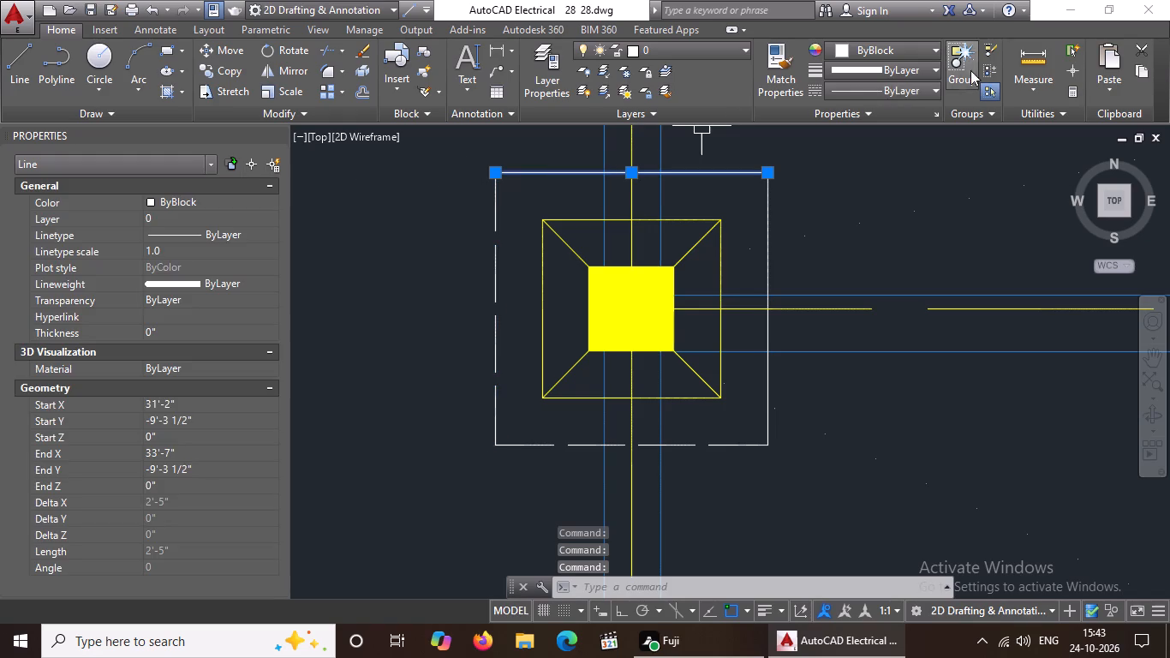
{"action": "left_click", "coordinate": [892, 88]}
{"action": "left_click", "coordinate": [885, 156]}
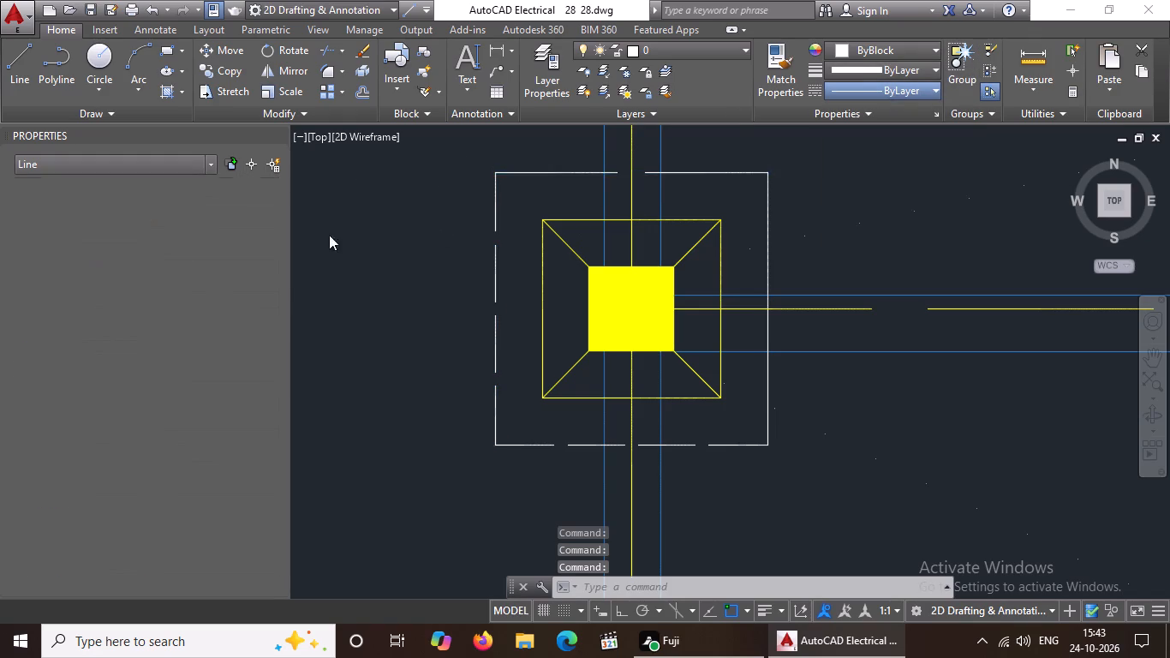
{"action": "left_click", "coordinate": [181, 252]}
{"action": "key", "text": "BackSpace"}
{"action": "key", "text": "BackSpace"}
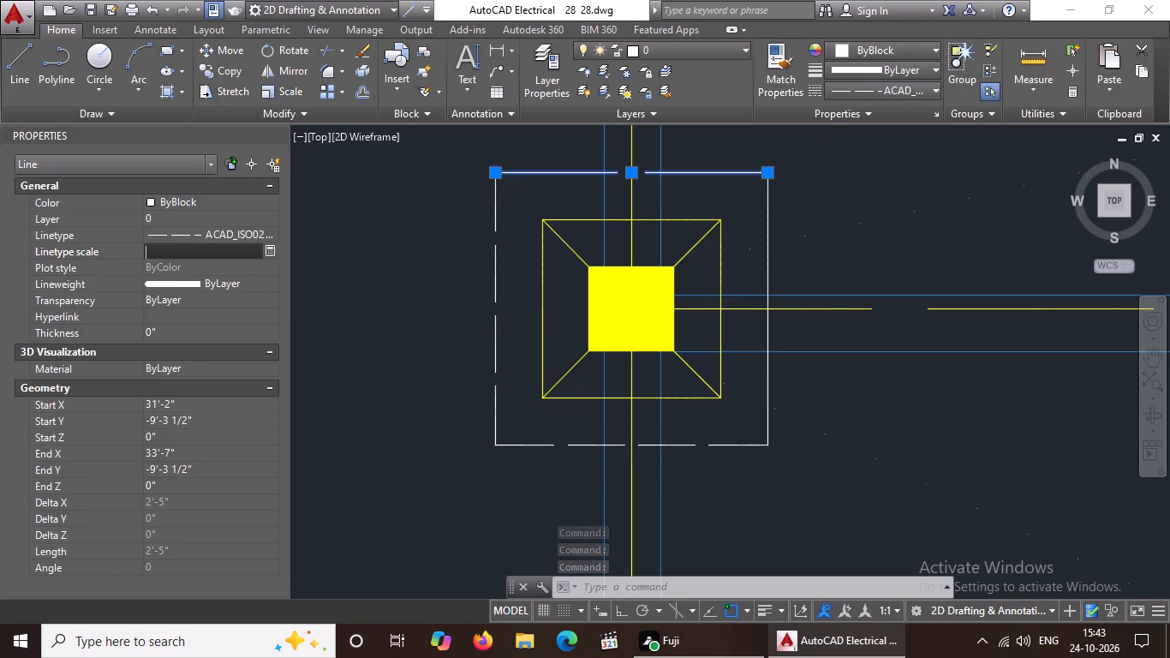
{"action": "type", "text": "0.5"}
{"action": "key", "text": "Return"}
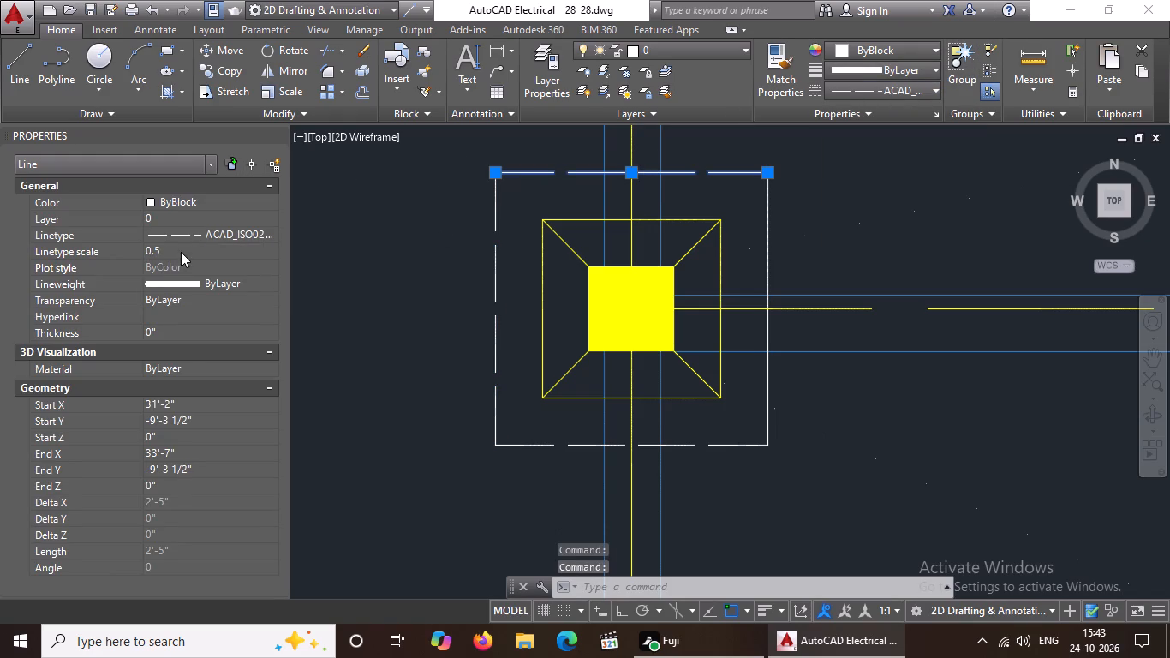
Give the right edge of this middle-column footing's outer white square linetype ACAD_ISO02W100 with linetype scale 0.5.
{"action": "left_click", "coordinate": [772, 201]}
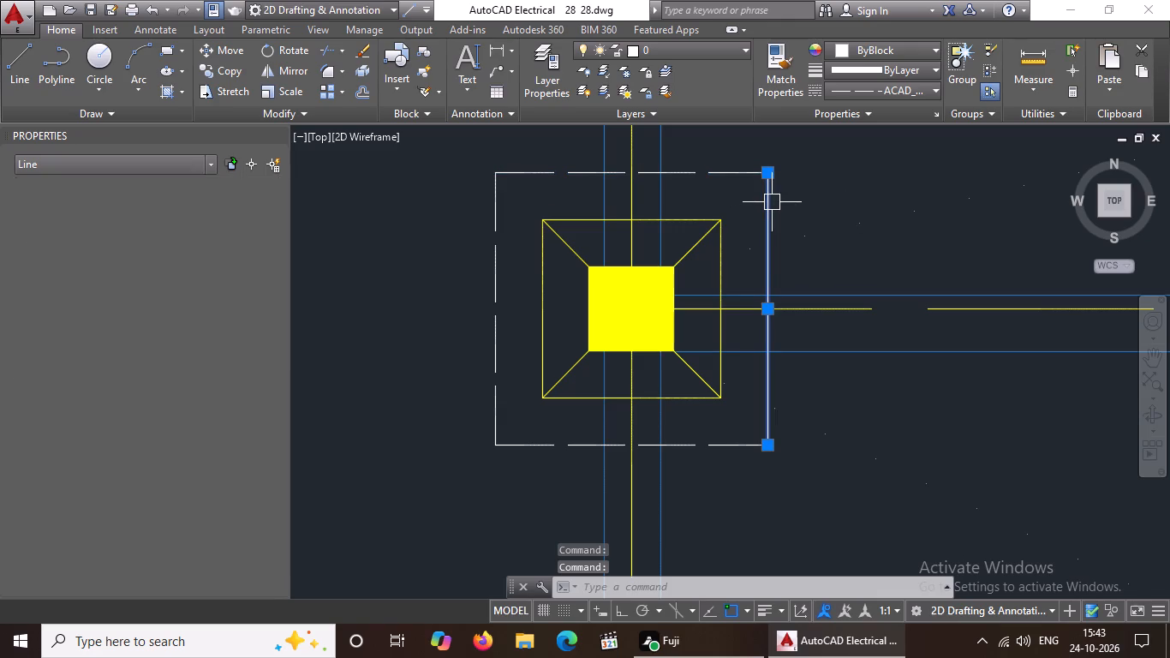
{"action": "left_click", "coordinate": [902, 93]}
{"action": "left_click", "coordinate": [854, 147]}
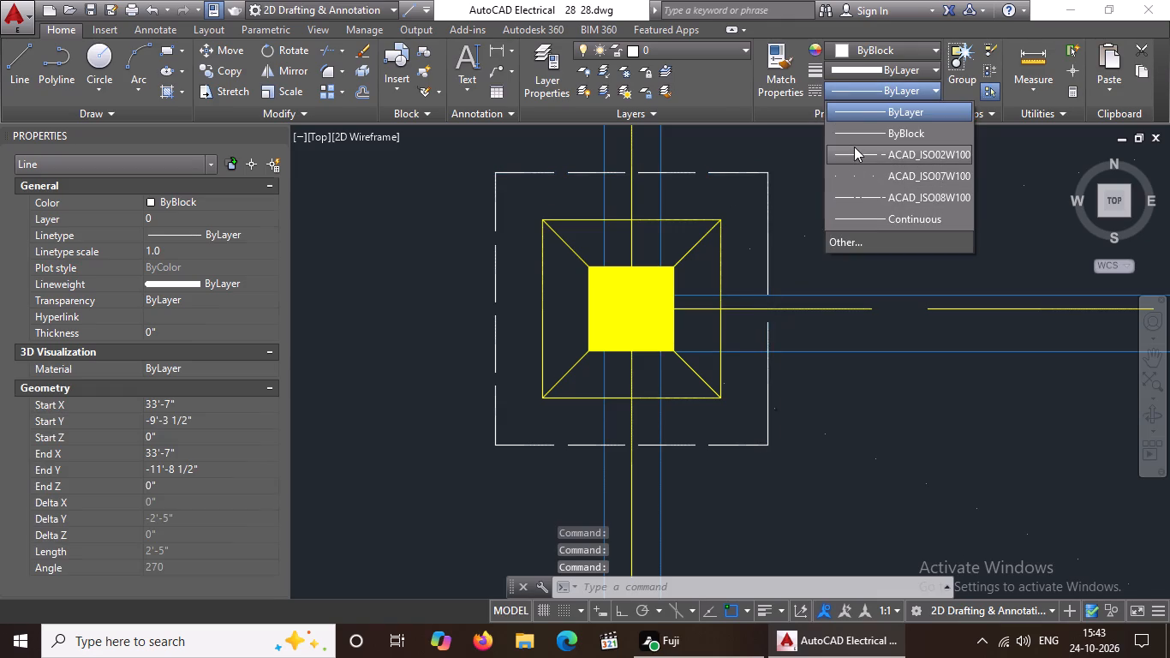
{"action": "left_click", "coordinate": [181, 248]}
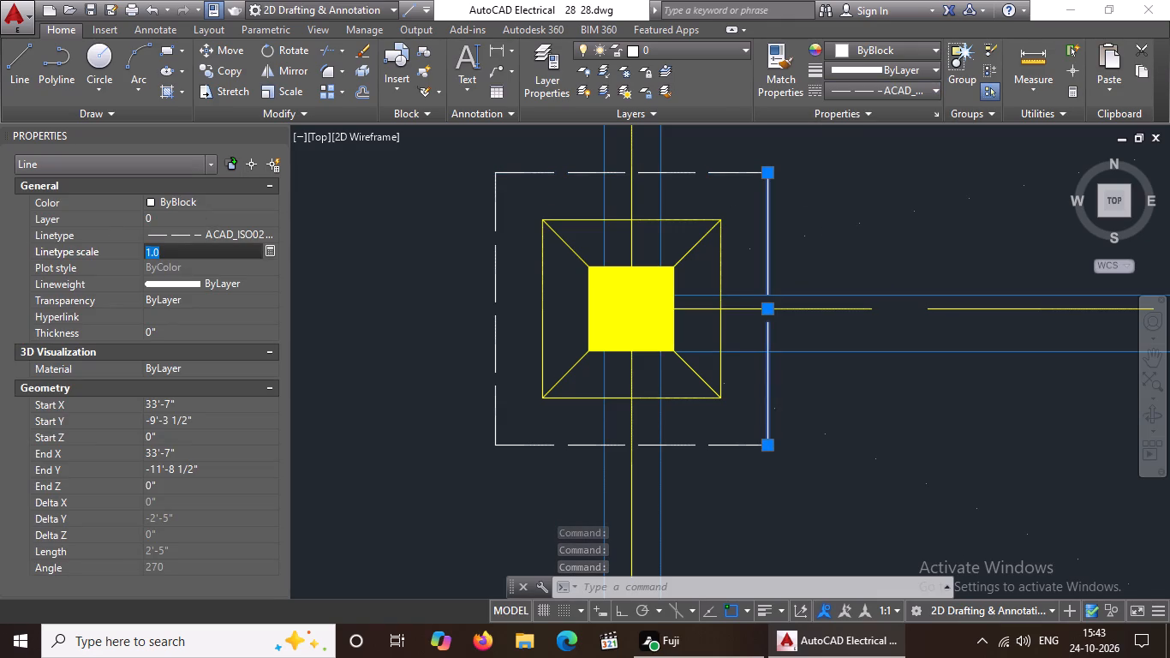
{"action": "key", "text": "BackSpace"}
{"action": "key", "text": "BackSpace"}
{"action": "key", "text": "BackSpace"}
{"action": "type", "text": "0.5"}
{"action": "key", "text": "Return"}
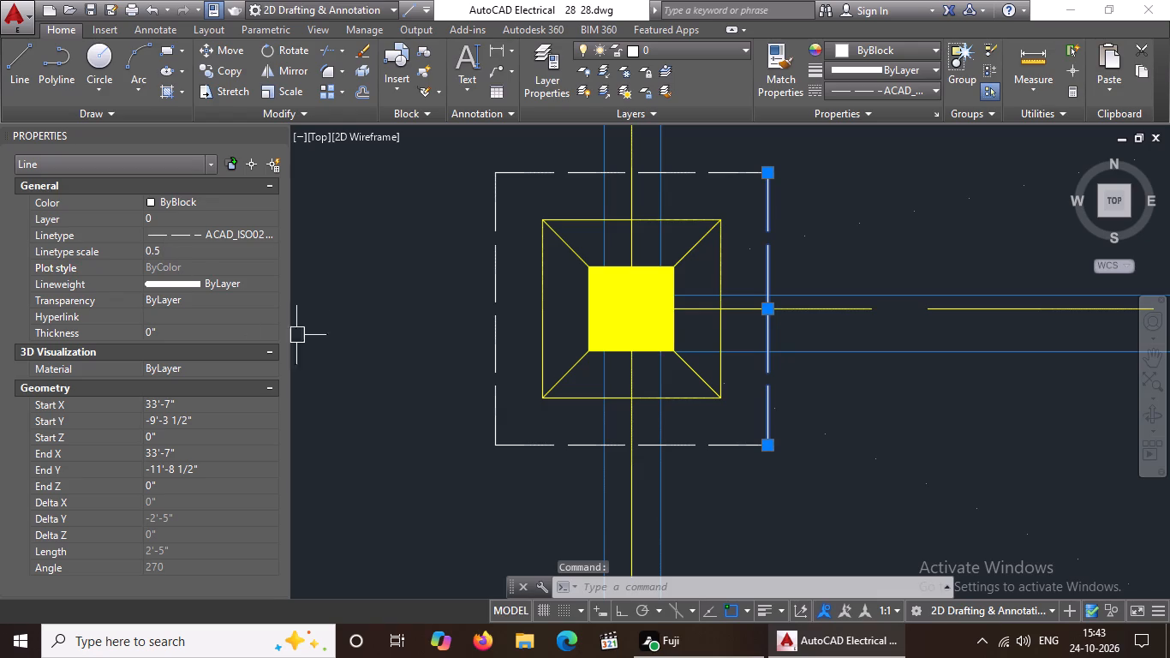
On the left-column footing directly above the bottom-left one, give the outer white square's lower edge linetype ACAD_ISO02W100 with linetype scale 0.5.
{"action": "scroll", "coordinate": [511, 341], "scroll_direction": "down", "scroll_amount": 6}
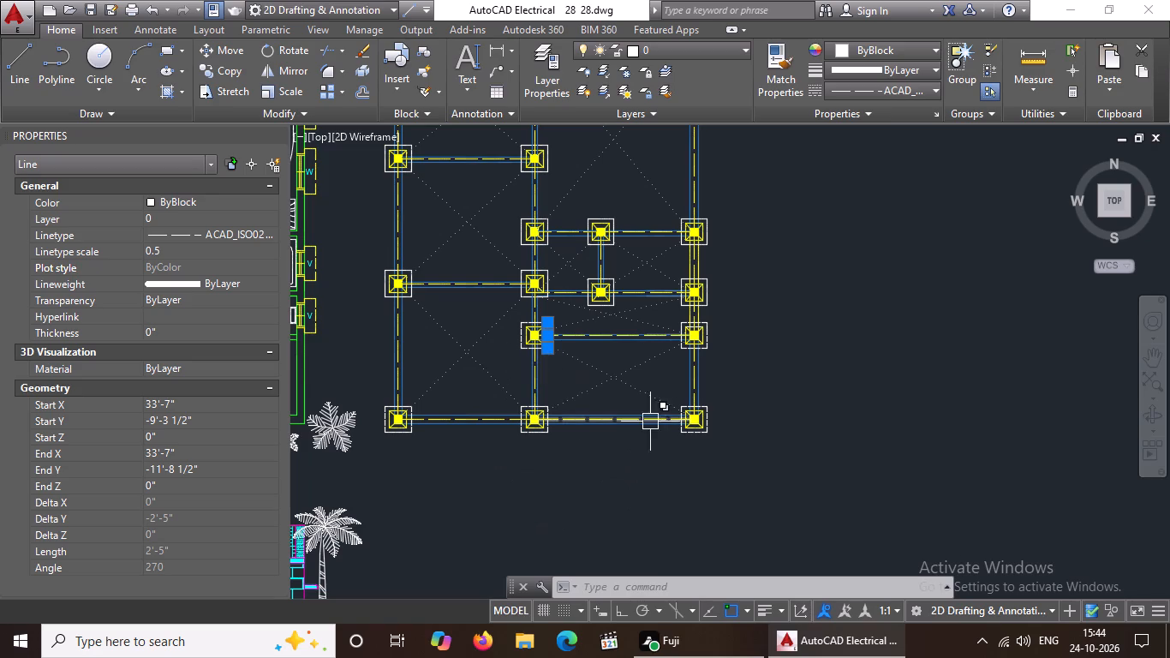
{"action": "scroll", "coordinate": [631, 367], "scroll_direction": "up", "scroll_amount": 2}
{"action": "scroll", "coordinate": [631, 367], "scroll_direction": "down", "scroll_amount": 2}
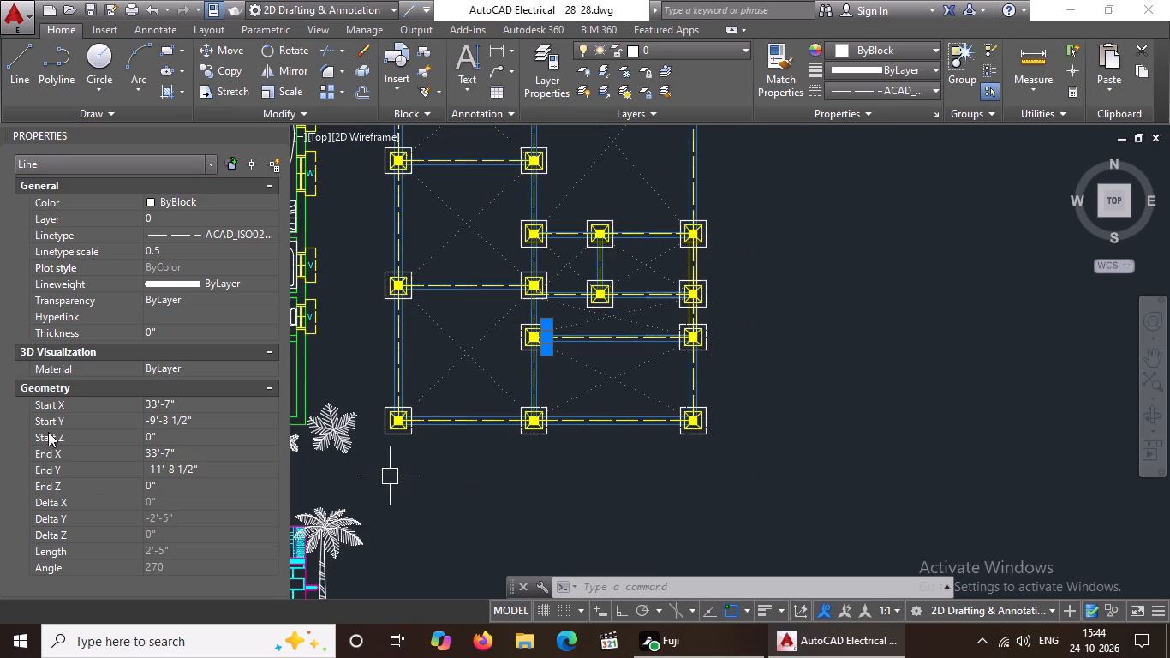
{"action": "scroll", "coordinate": [394, 314], "scroll_direction": "up", "scroll_amount": 2}
{"action": "scroll", "coordinate": [355, 248], "scroll_direction": "up", "scroll_amount": 2}
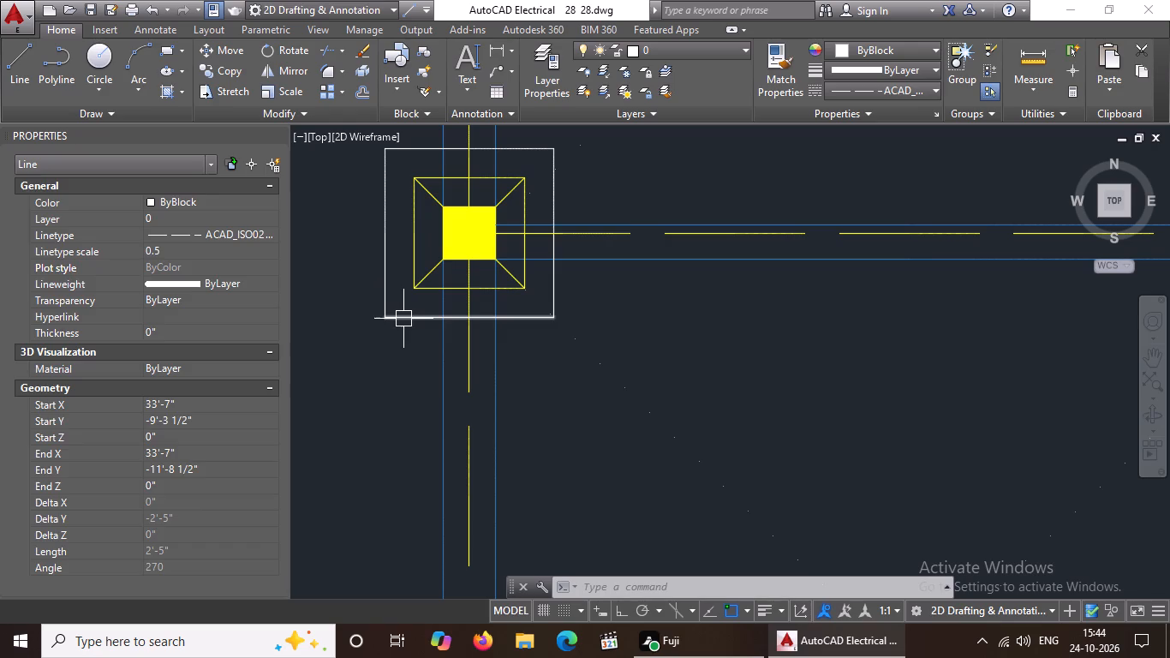
{"action": "left_click", "coordinate": [403, 319]}
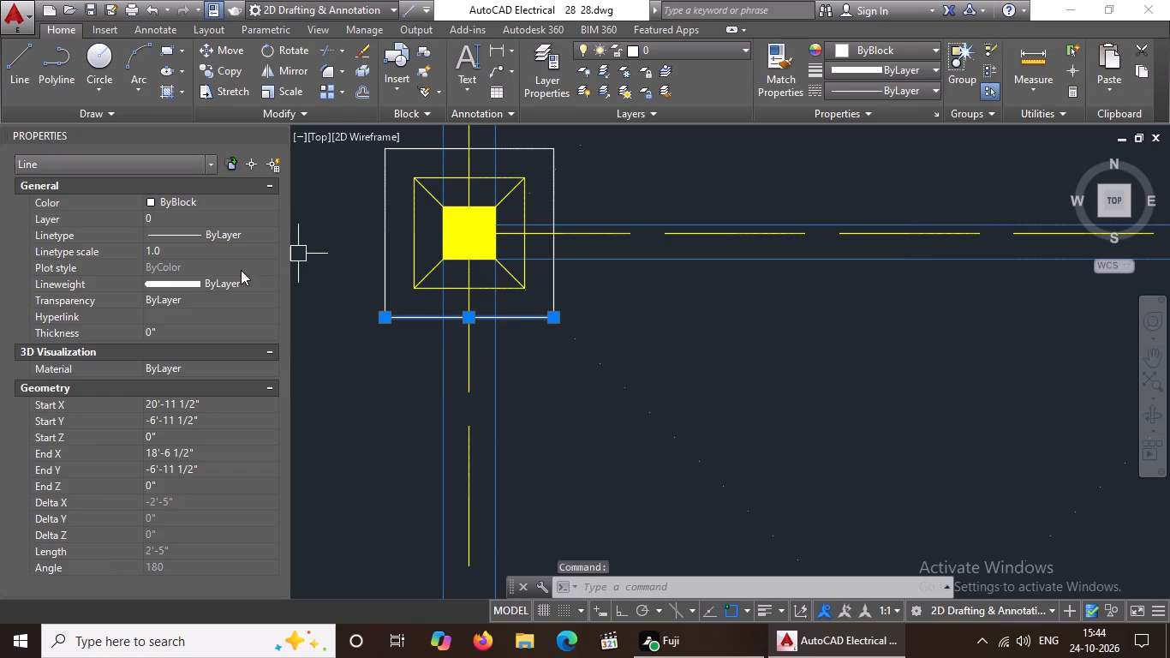
{"action": "left_click", "coordinate": [895, 89]}
{"action": "left_click", "coordinate": [879, 151]}
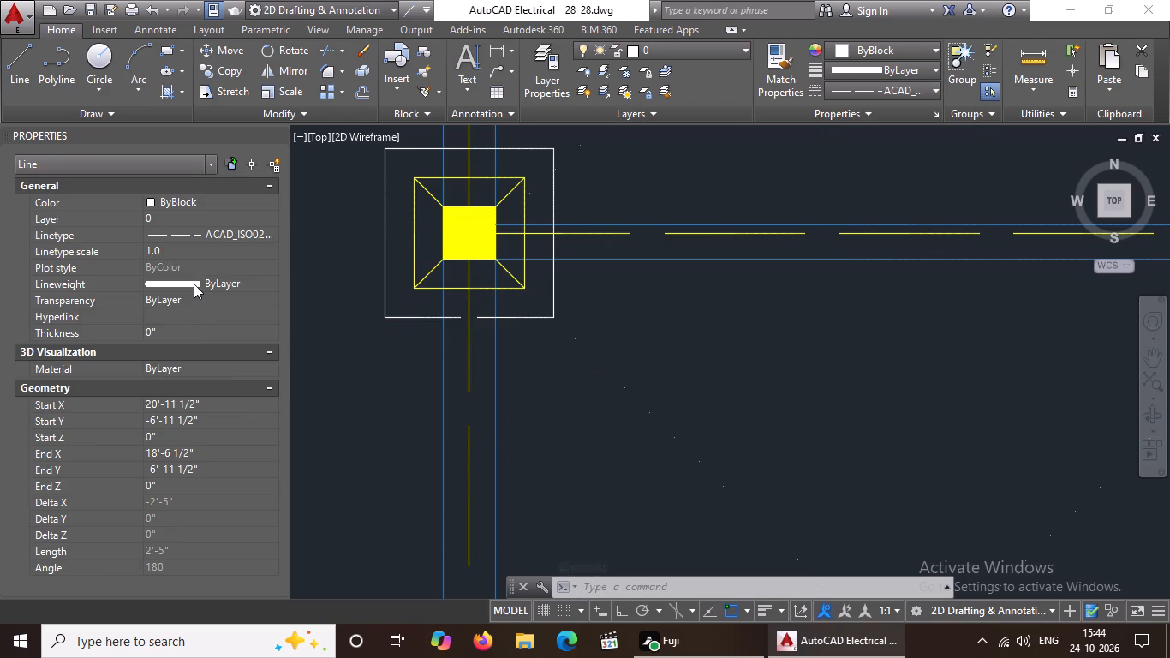
{"action": "left_click", "coordinate": [183, 244]}
{"action": "key", "text": "BackSpace"}
{"action": "key", "text": "BackSpace"}
{"action": "key", "text": "BackSpace"}
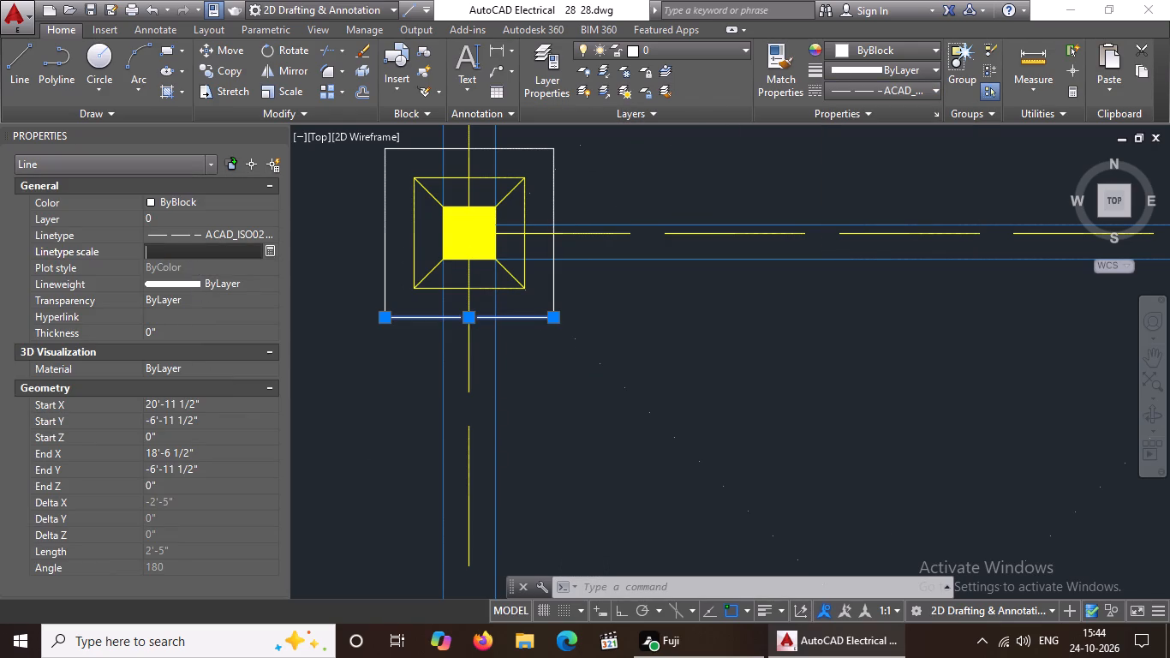
{"action": "type", "text": "0.5"}
{"action": "key", "text": "Return"}
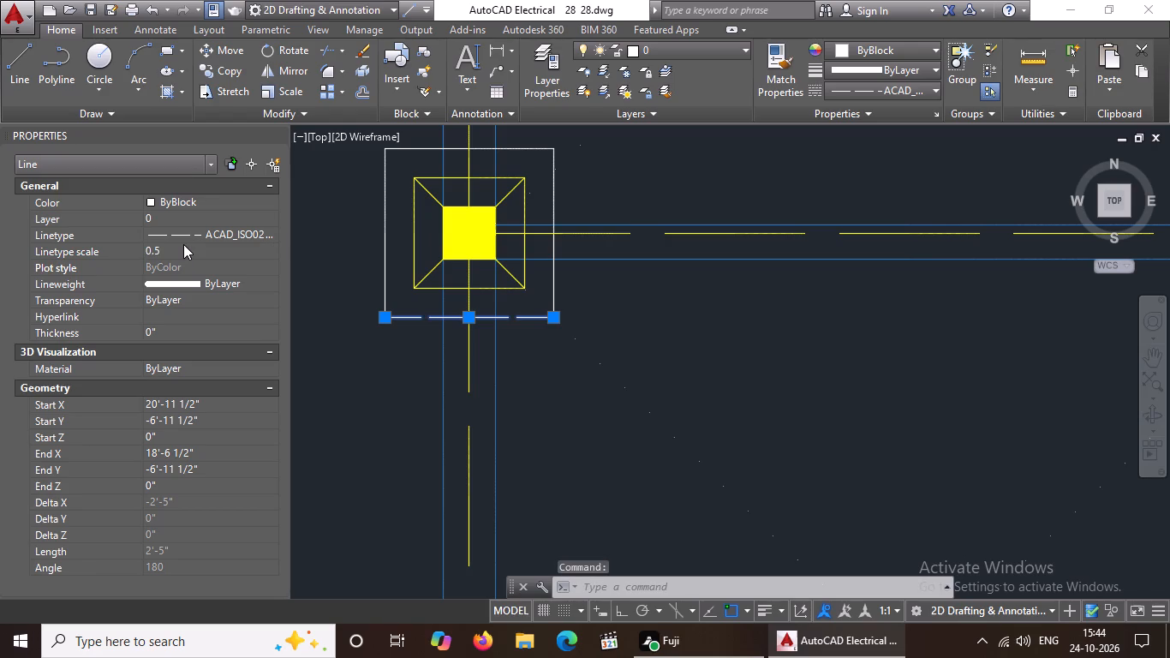
Give the left edge of this left-column footing's outer white square linetype ACAD_ISO02W100 with linetype scale 0.5.
{"action": "left_click_drag", "start_coordinate": [390, 228], "coordinate": [403, 224]}
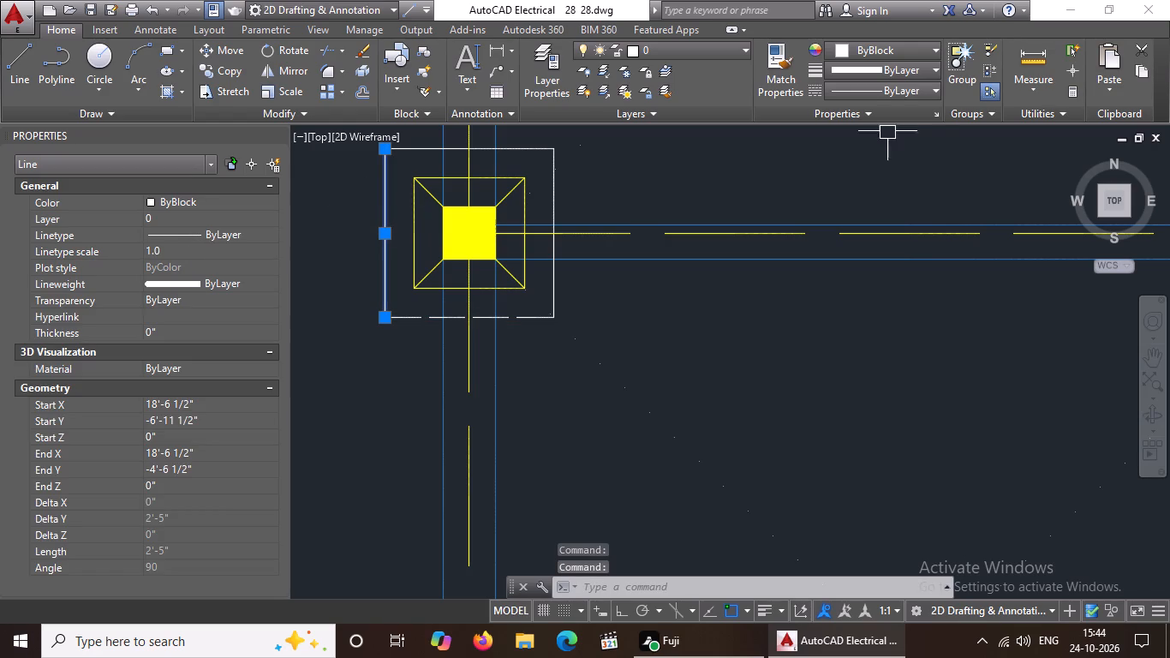
{"action": "left_click", "coordinate": [926, 88]}
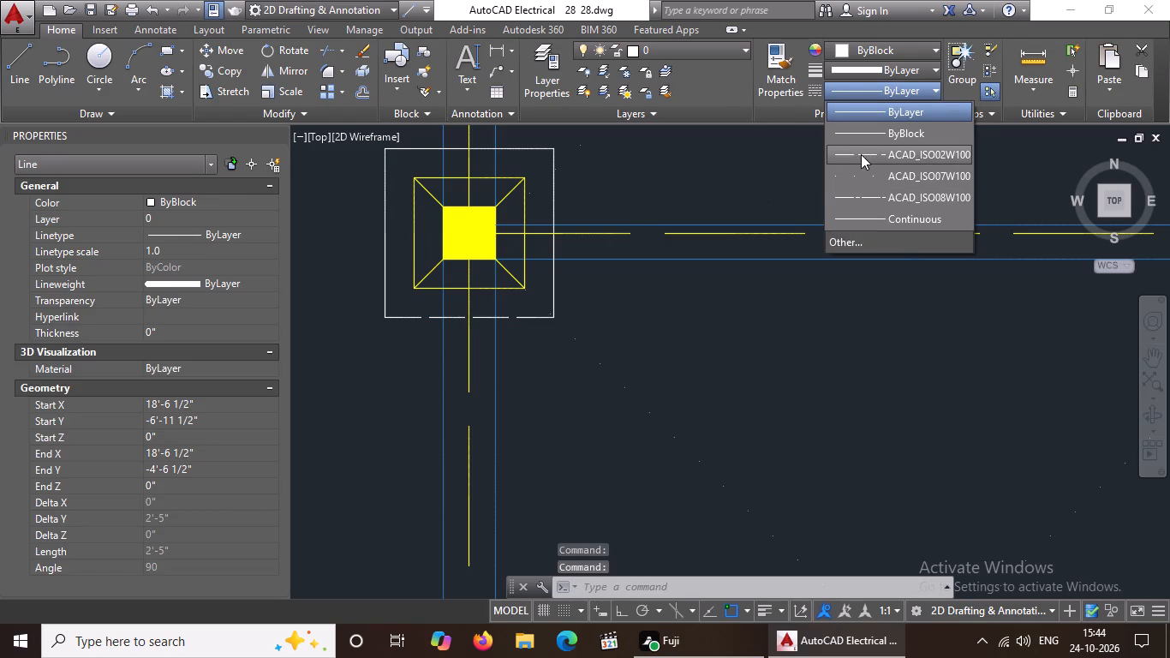
{"action": "left_click", "coordinate": [861, 154]}
{"action": "left_click", "coordinate": [166, 250]}
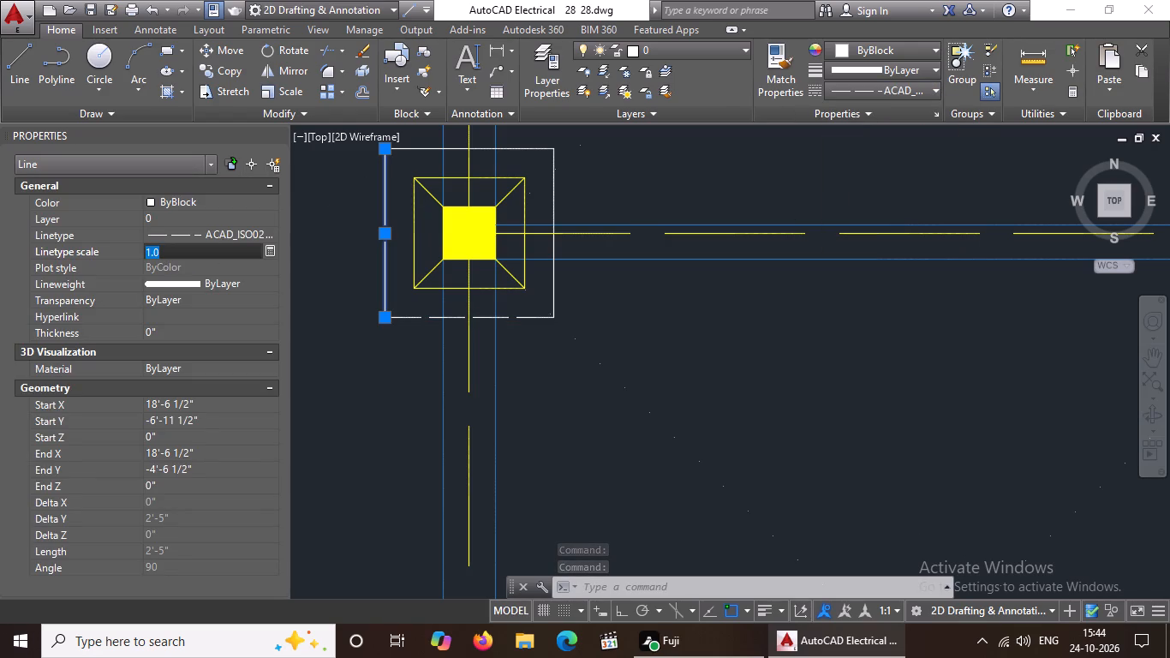
{"action": "key", "text": "BackSpace"}
{"action": "key", "text": "BackSpace"}
{"action": "key", "text": "BackSpace"}
{"action": "type", "text": "0.5"}
{"action": "key", "text": "Return"}
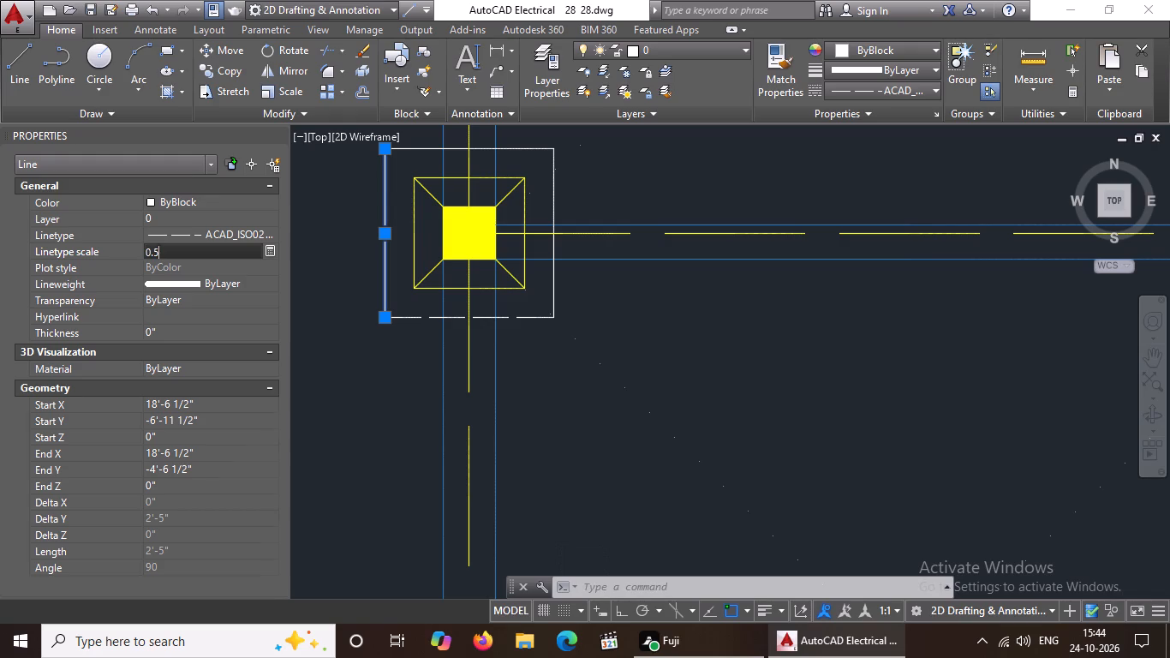
Give the right edge of this left-column footing's outer white square linetype ACAD_ISO02W100 with linetype scale 0.5.
{"action": "left_click", "coordinate": [557, 202]}
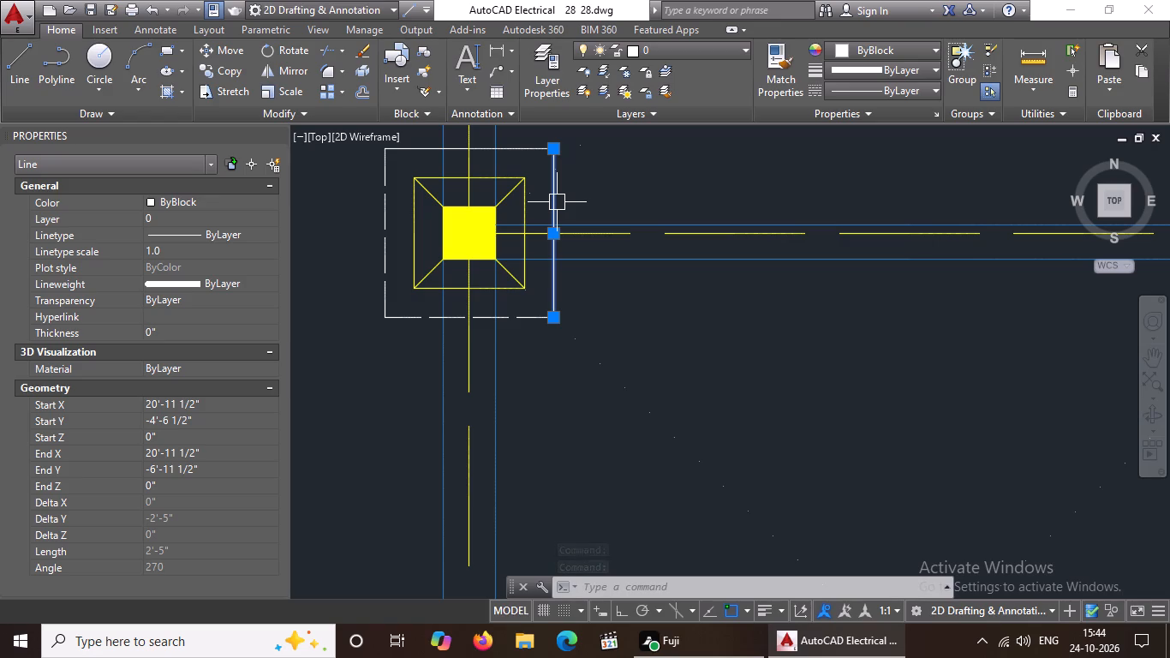
{"action": "scroll", "coordinate": [557, 202], "scroll_direction": "up", "scroll_amount": 1}
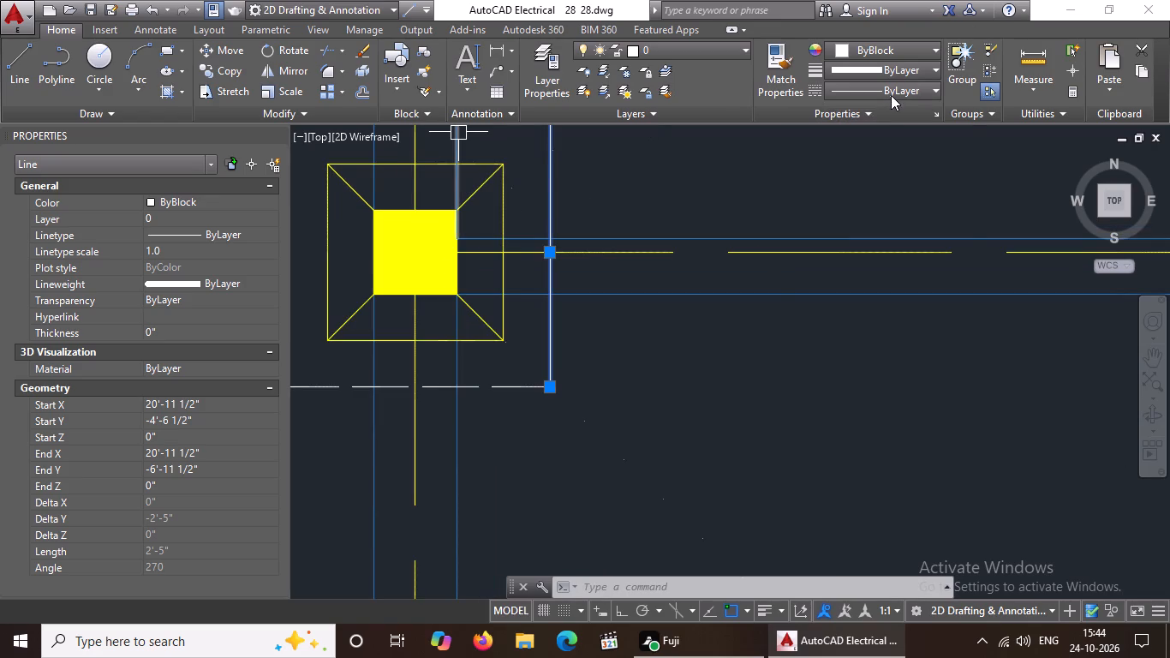
{"action": "left_click", "coordinate": [892, 93]}
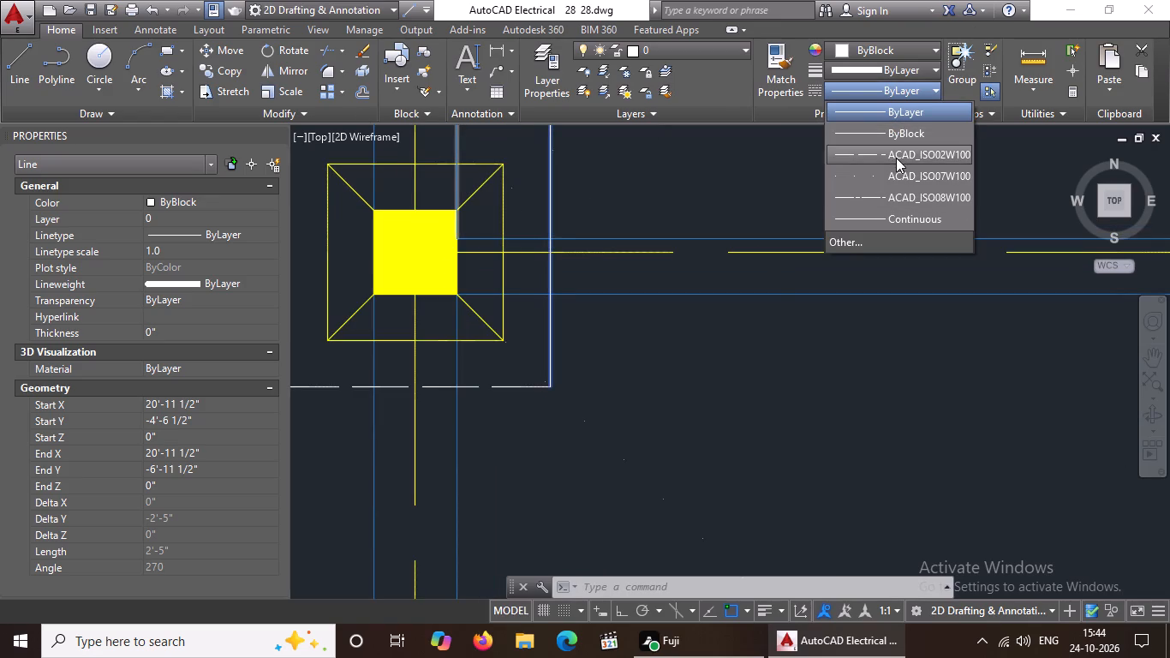
{"action": "left_click", "coordinate": [896, 158]}
{"action": "left_click", "coordinate": [156, 249]}
{"action": "key", "text": "BackSpace"}
{"action": "key", "text": "BackSpace"}
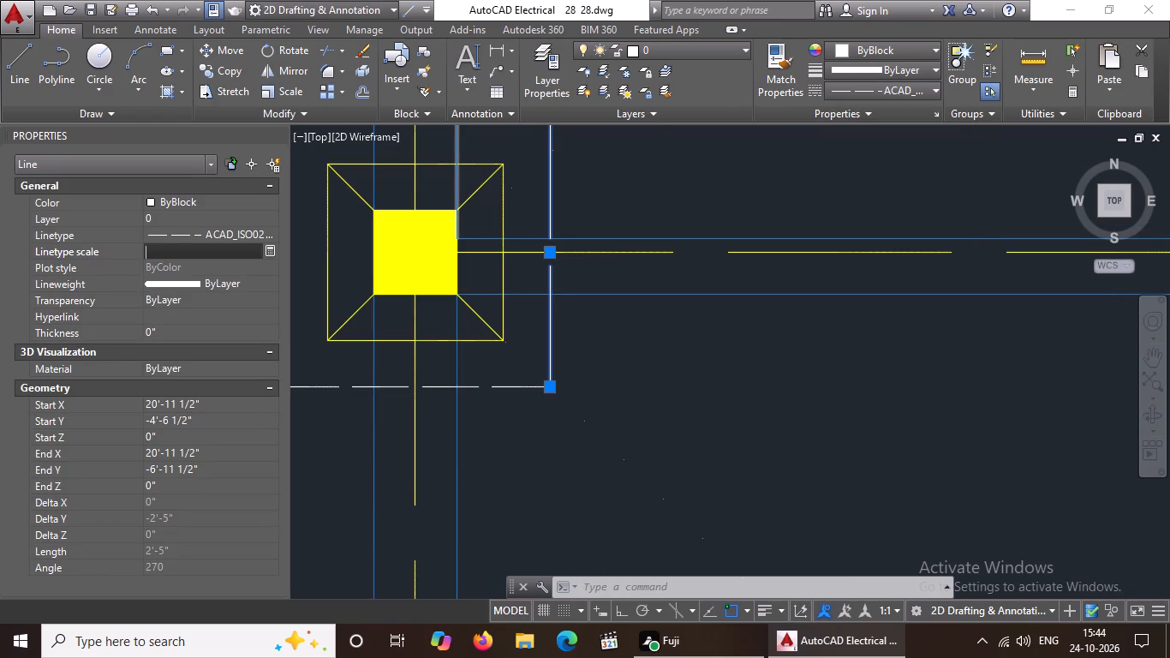
{"action": "type", "text": "0."}
{"action": "key", "text": "5"}
{"action": "key", "text": "Return"}
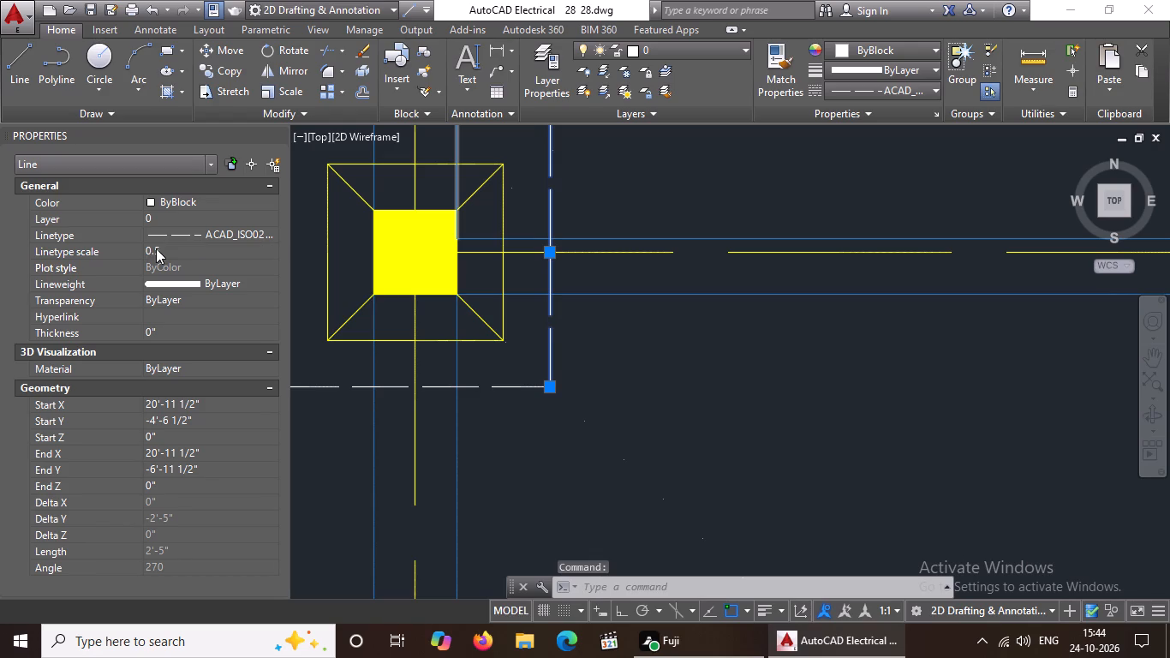
Give the upper edge of this left-column footing's outer white square linetype ACAD_ISO02W100 with linetype scale 0.5.
{"action": "scroll", "coordinate": [475, 415], "scroll_direction": "down", "scroll_amount": 2}
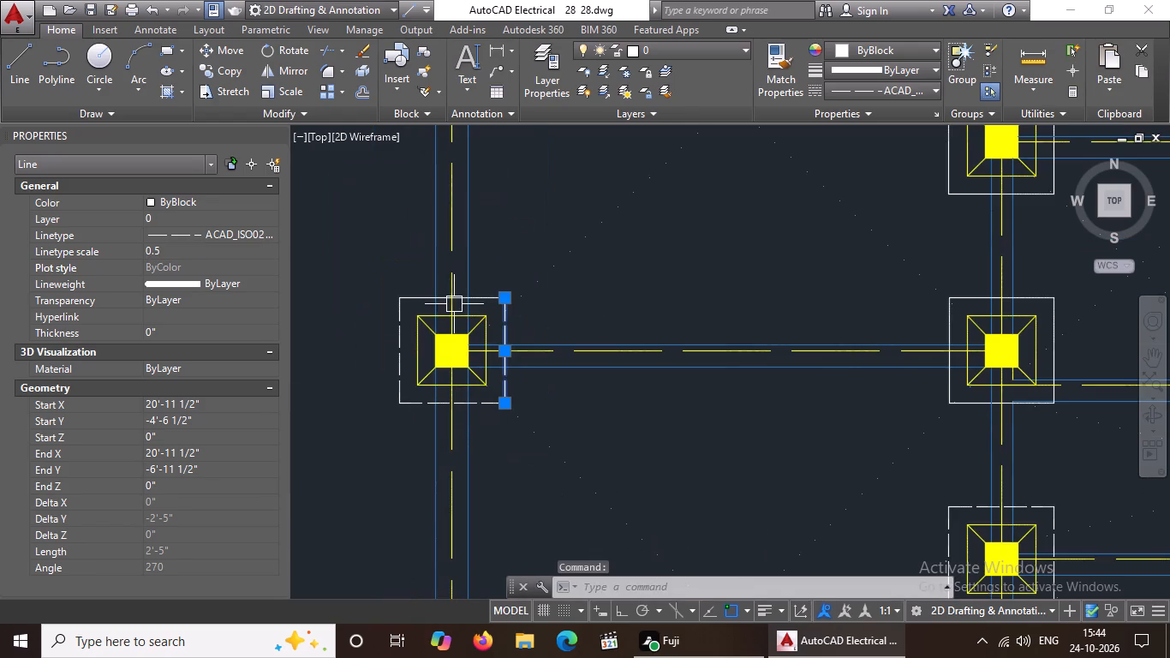
{"action": "scroll", "coordinate": [452, 303], "scroll_direction": "up", "scroll_amount": 1}
{"action": "left_click", "coordinate": [409, 299]}
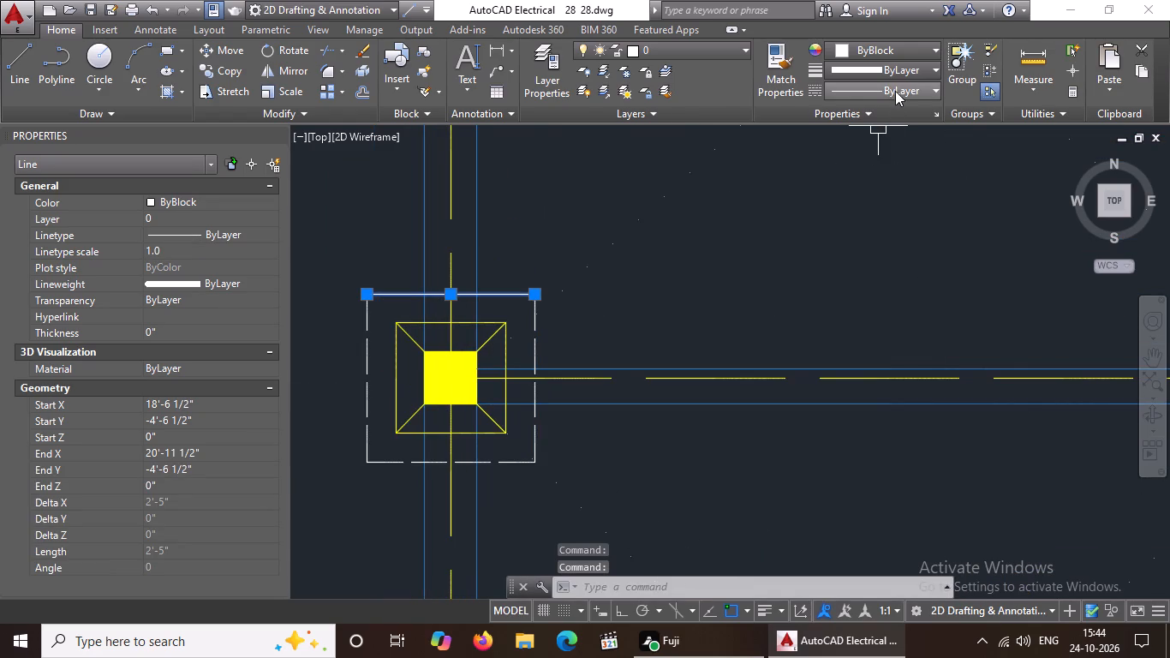
{"action": "left_click", "coordinate": [896, 89]}
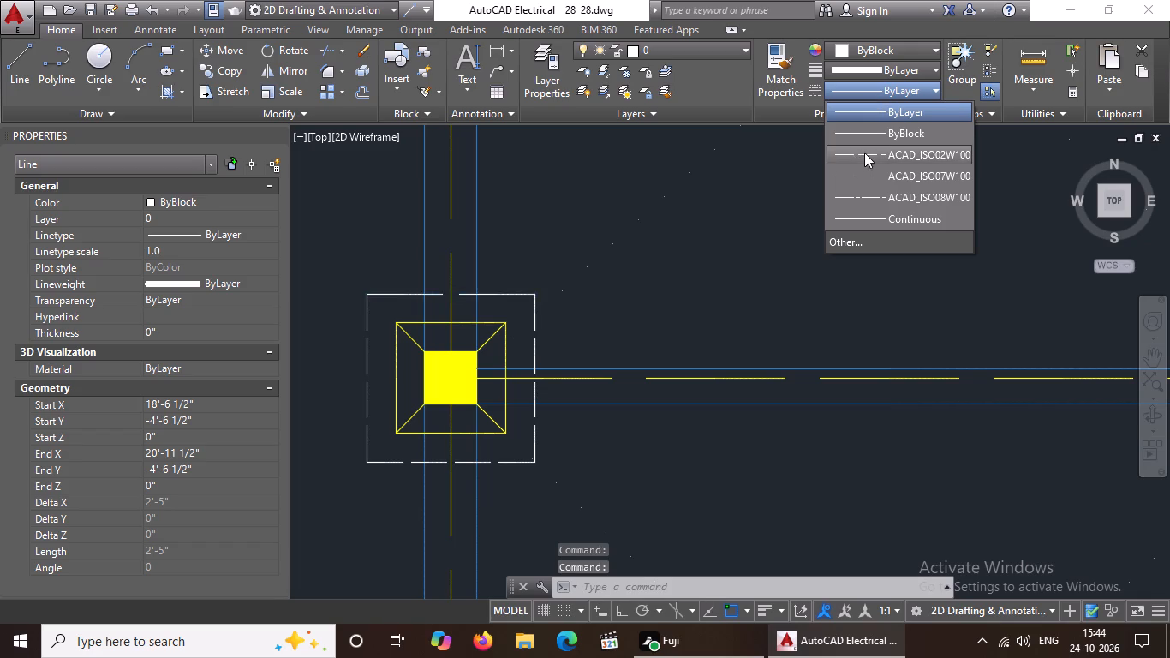
{"action": "left_click", "coordinate": [863, 153]}
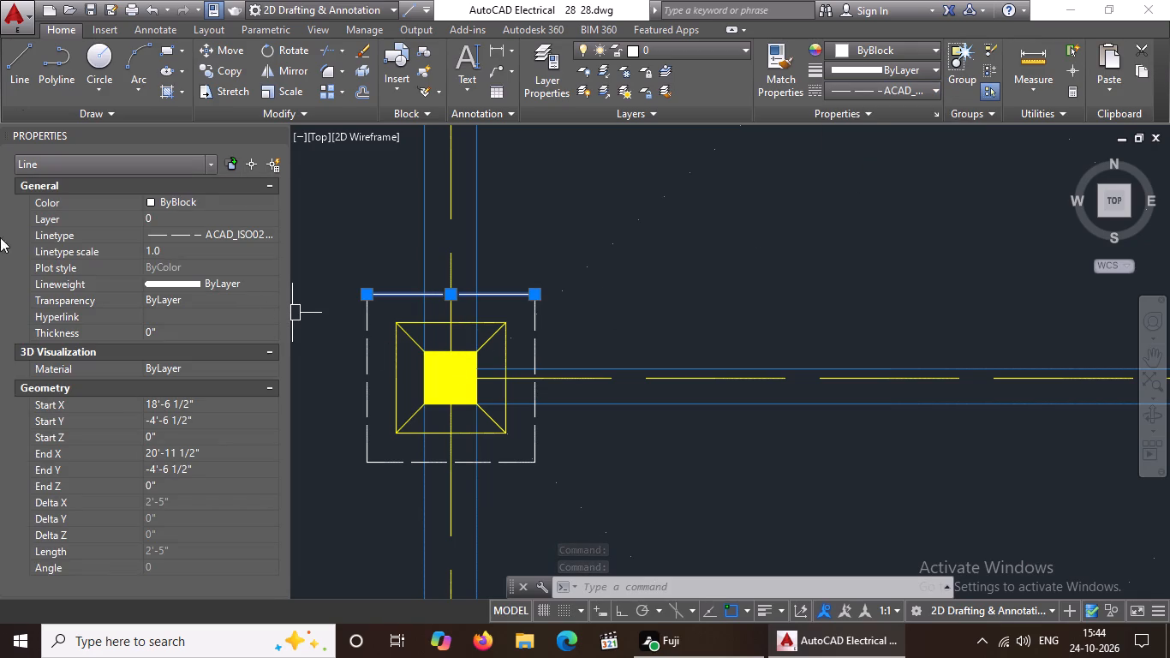
{"action": "left_click", "coordinate": [179, 246]}
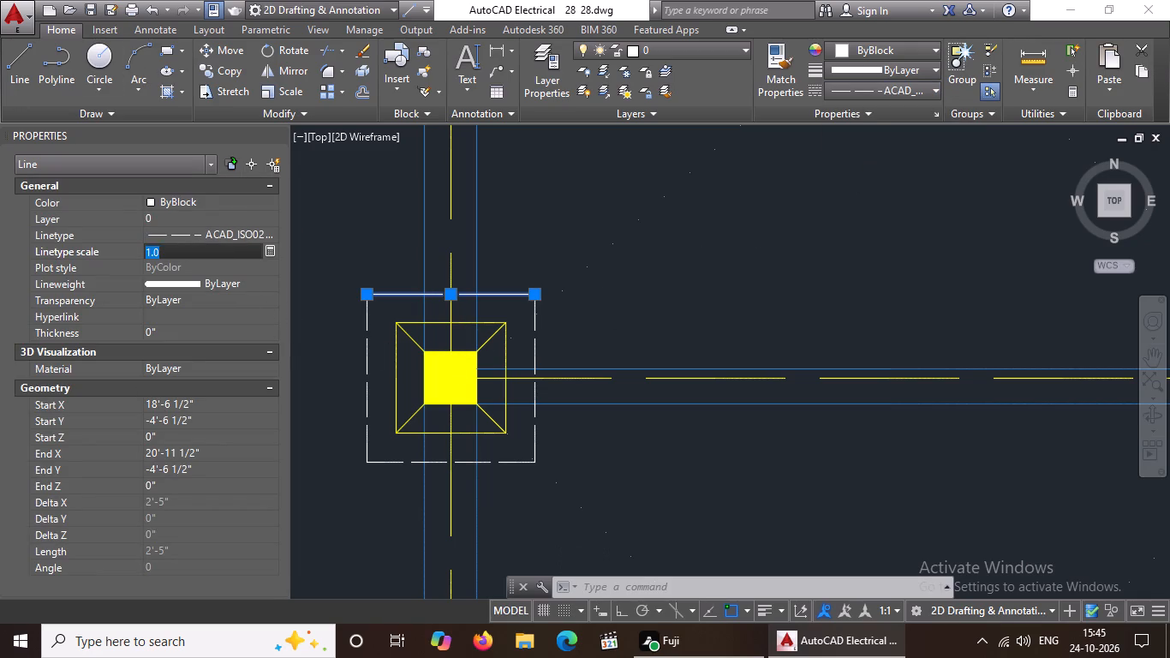
{"action": "key", "text": "BackSpace"}
{"action": "key", "text": "BackSpace"}
{"action": "key", "text": "BackSpace"}
{"action": "key", "text": "0"}
{"action": "type", "text": ".5"}
{"action": "key", "text": "Return"}
On the third middle-column footing from the bottom, give the outer white square's left edge linetype ACAD_ISO02W100 with linetype scale 0.5.
{"action": "scroll", "coordinate": [419, 333], "scroll_direction": "down", "scroll_amount": 3}
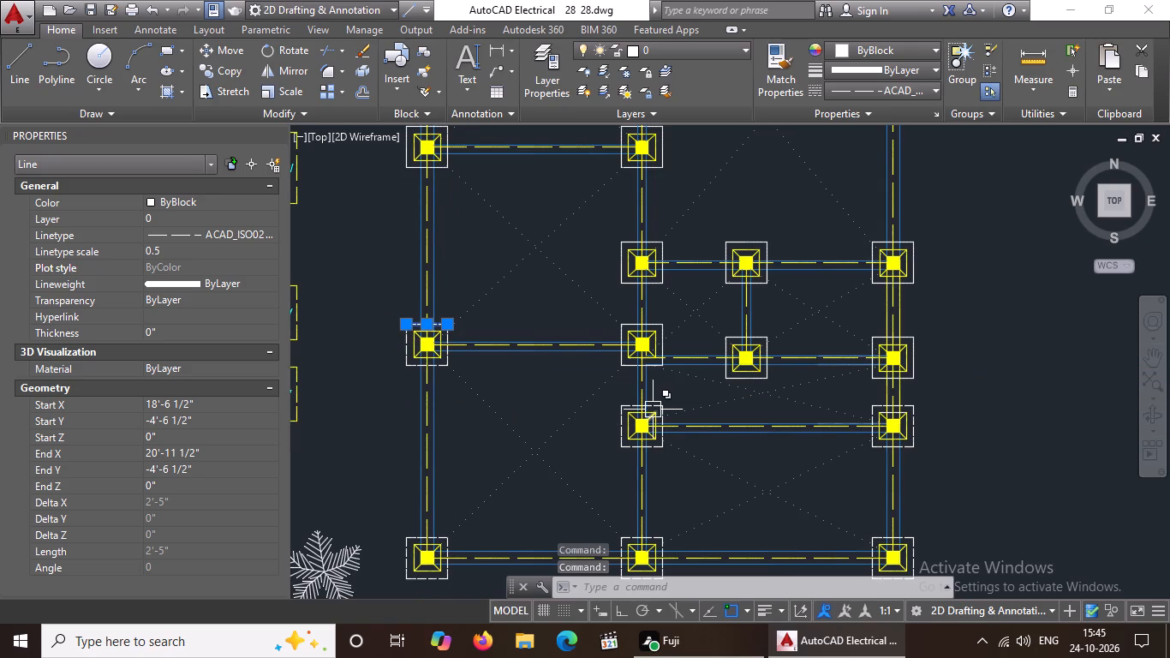
{"action": "scroll", "coordinate": [646, 384], "scroll_direction": "up", "scroll_amount": 3}
{"action": "scroll", "coordinate": [565, 319], "scroll_direction": "down", "scroll_amount": 4}
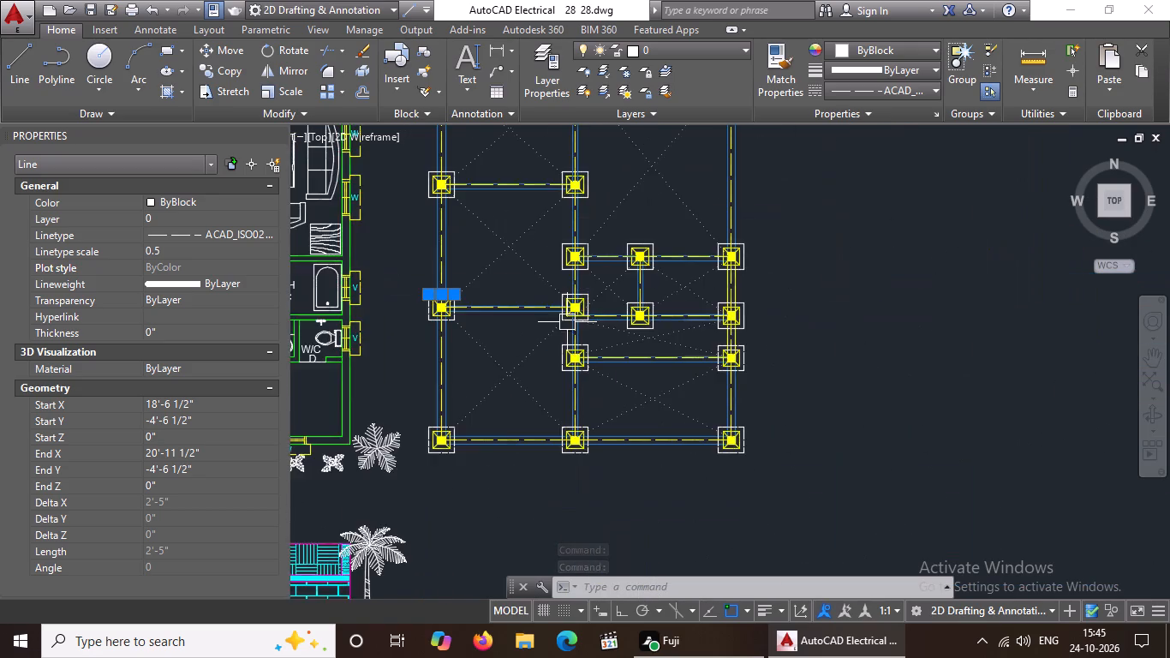
{"action": "scroll", "coordinate": [562, 292], "scroll_direction": "up", "scroll_amount": 5}
{"action": "left_click", "coordinate": [510, 340]}
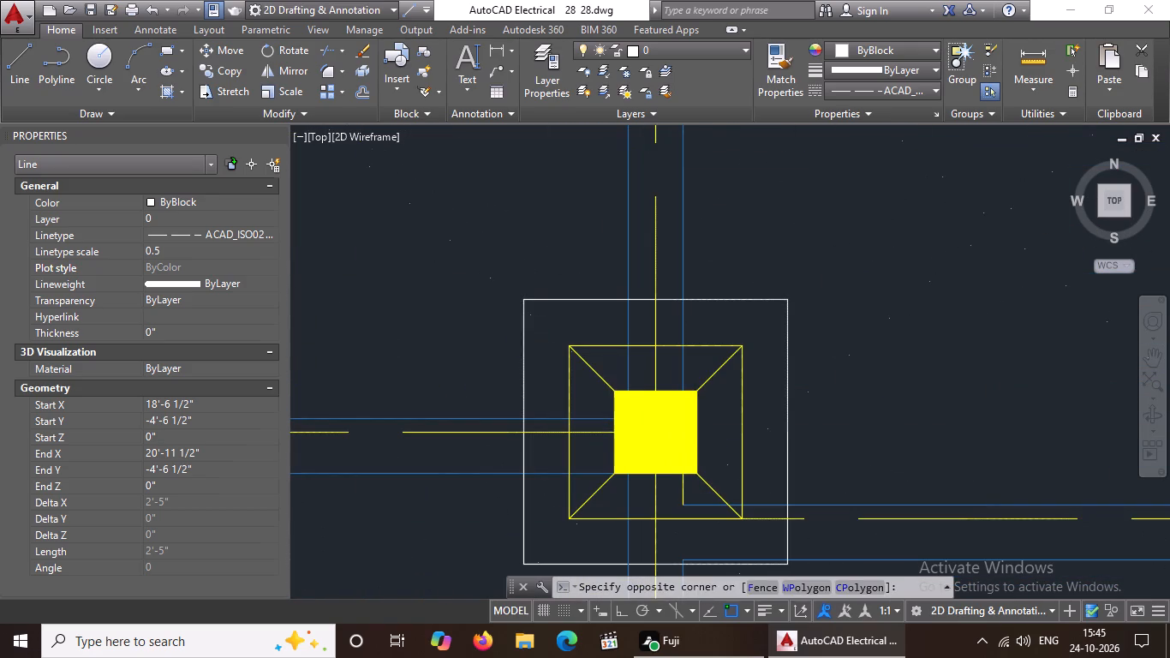
{"action": "left_click", "coordinate": [522, 348]}
{"action": "left_click", "coordinate": [526, 349]}
{"action": "left_click", "coordinate": [892, 92]}
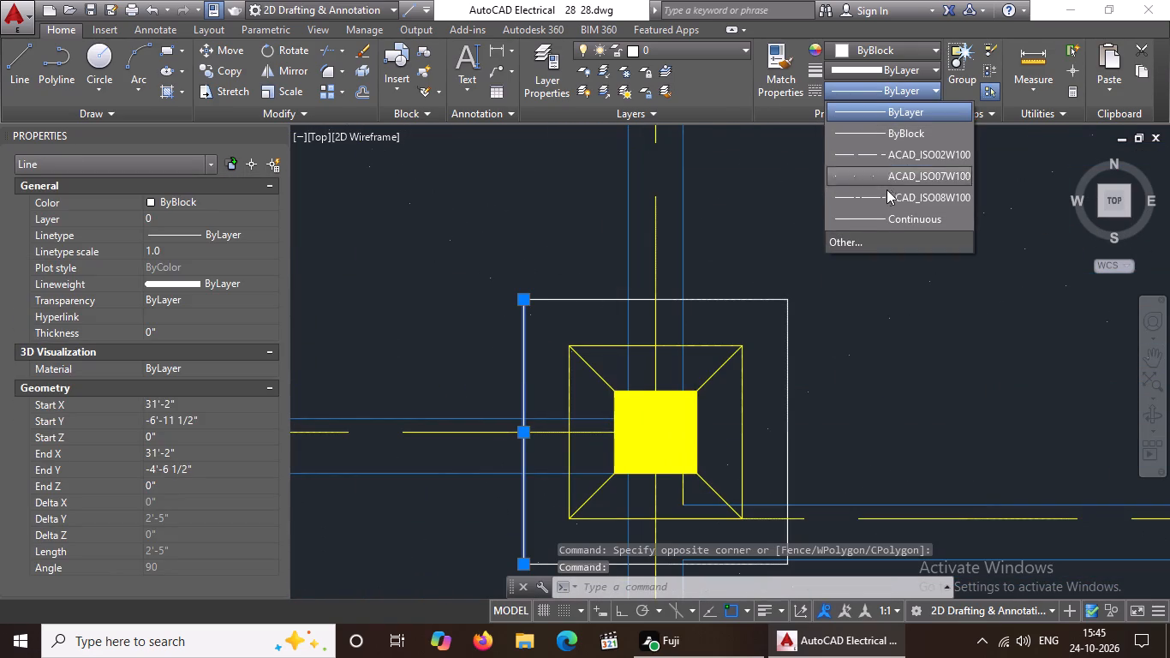
{"action": "left_click", "coordinate": [875, 159]}
{"action": "left_click", "coordinate": [177, 248]}
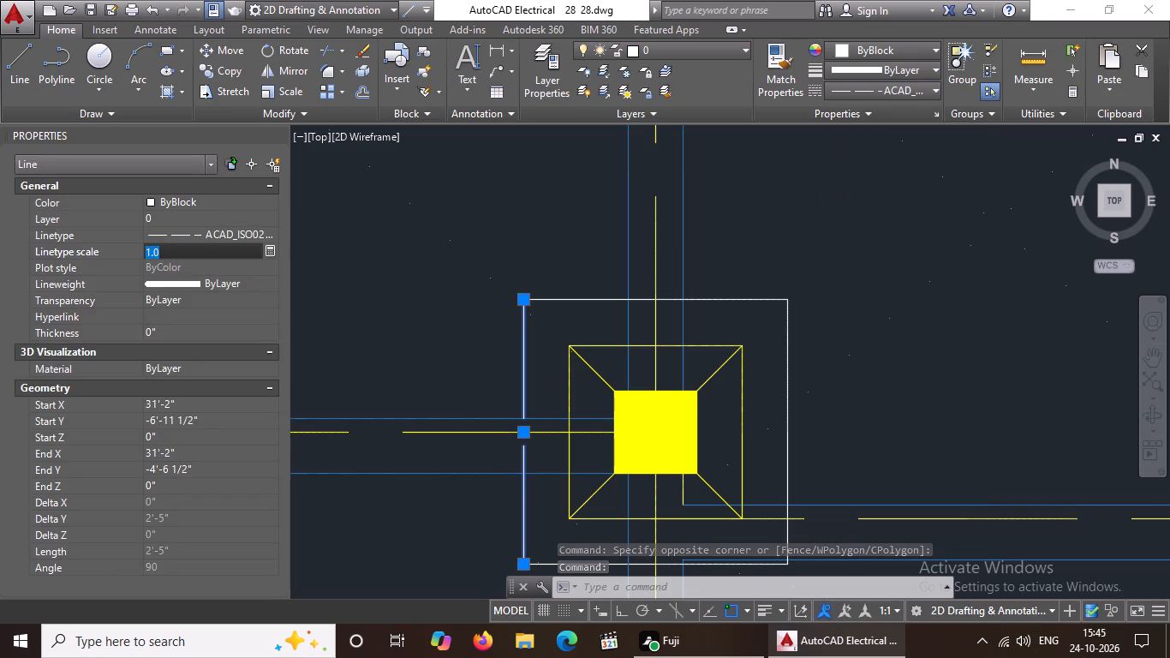
{"action": "key", "text": "BackSpace"}
{"action": "key", "text": "BackSpace"}
{"action": "key", "text": "BackSpace"}
{"action": "type", "text": "0.5"}
{"action": "key", "text": "Return"}
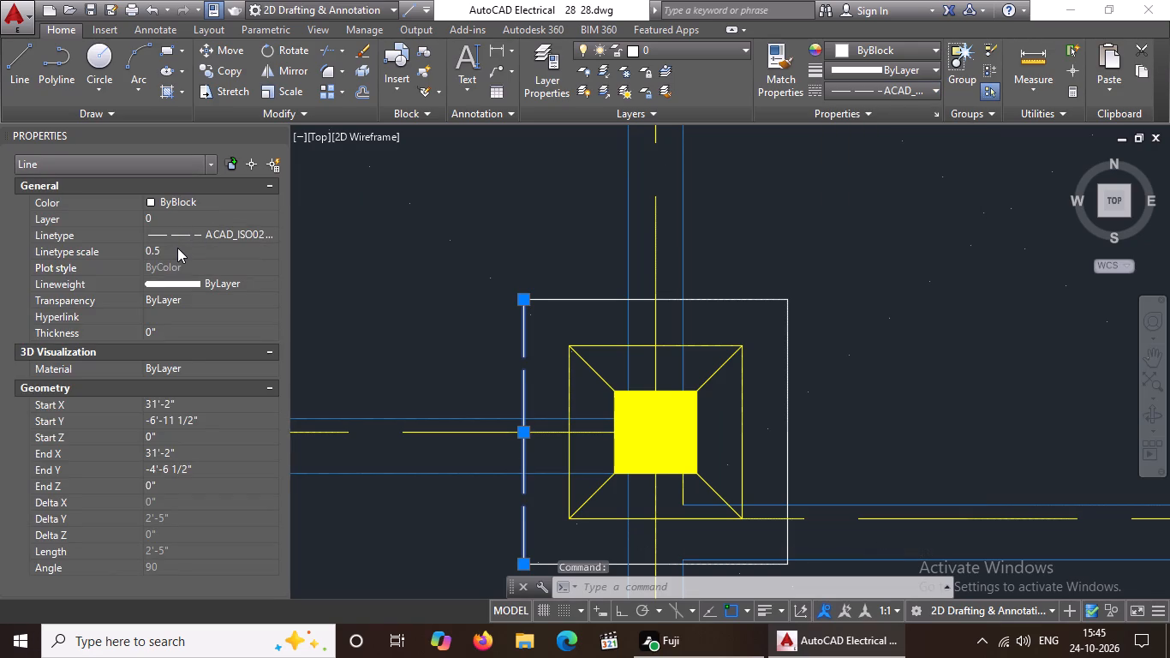
Give the upper edge of this middle-column footing's outer white square linetype ACAD_ISO02W100 with linetype scale 0.5.
{"action": "scroll", "coordinate": [176, 248], "scroll_direction": "up", "scroll_amount": 1}
{"action": "left_click", "coordinate": [576, 295]}
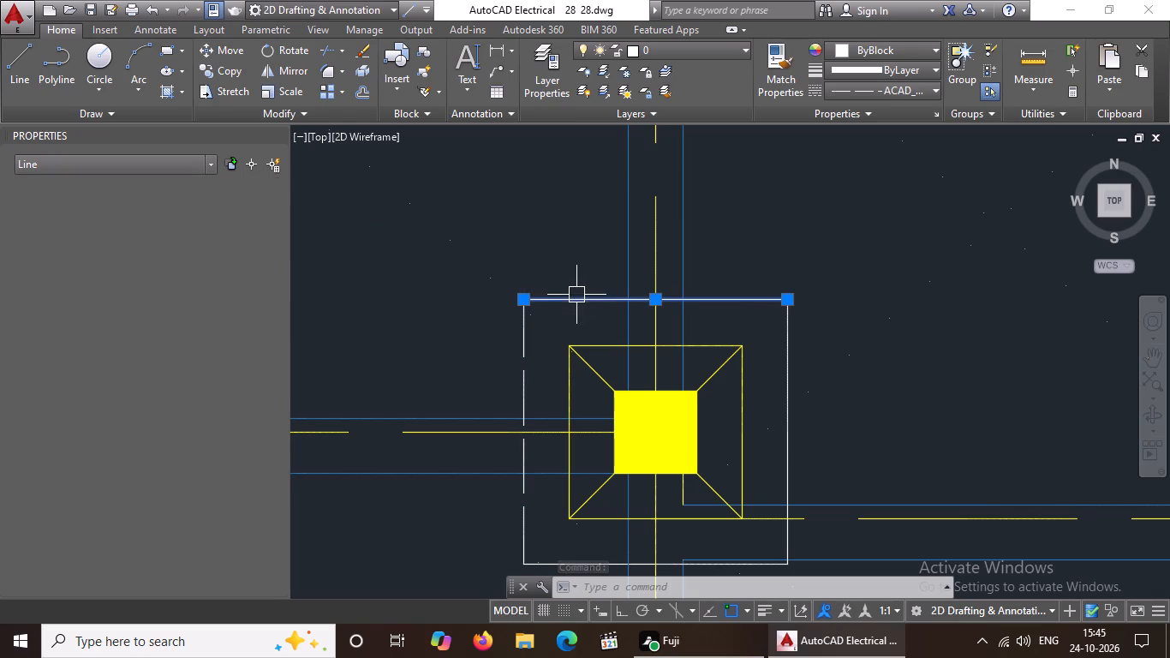
{"action": "left_click", "coordinate": [857, 97]}
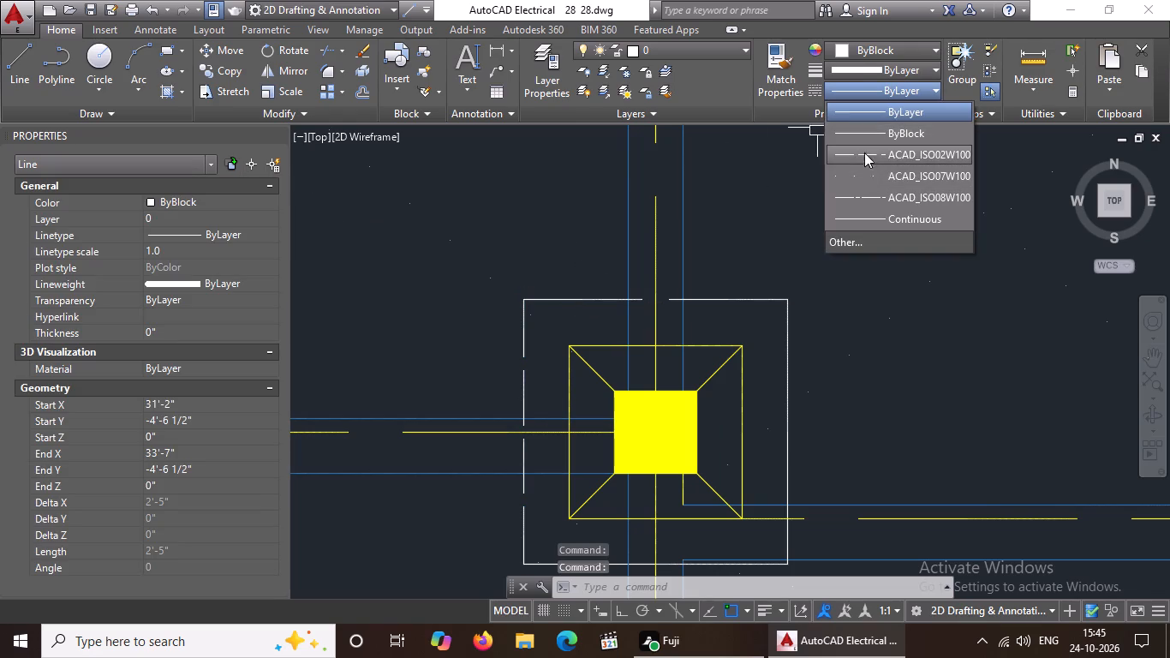
{"action": "left_click", "coordinate": [865, 151]}
{"action": "left_click", "coordinate": [188, 250]}
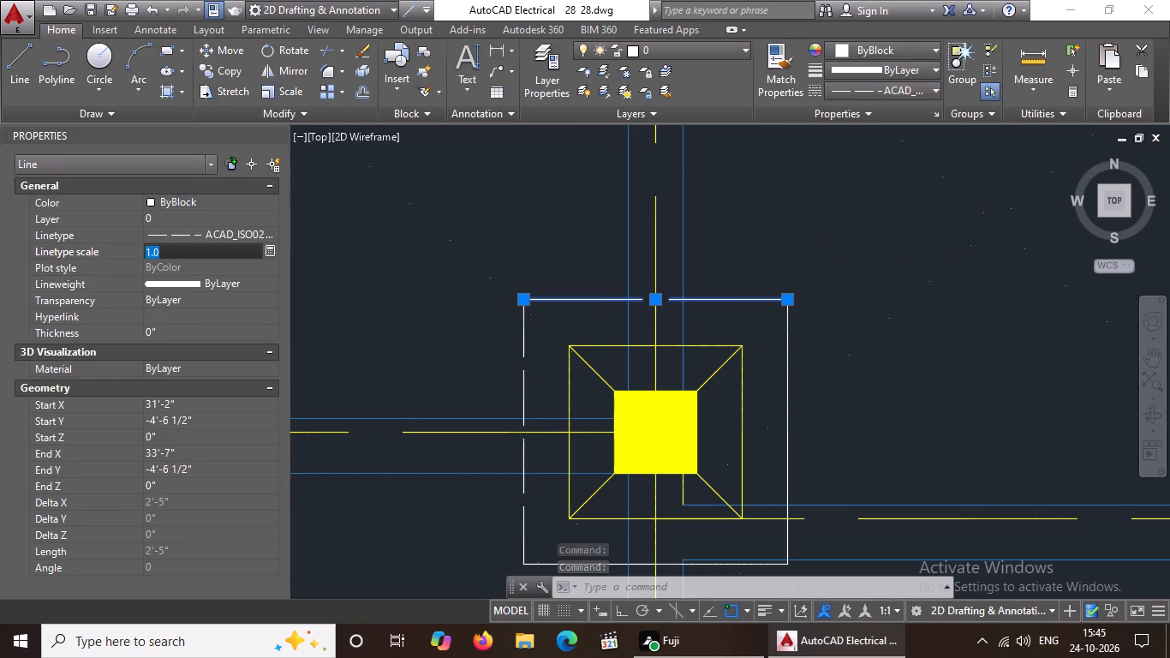
{"action": "key", "text": "BackSpace"}
{"action": "key", "text": "BackSpace"}
{"action": "key", "text": "BackSpace"}
{"action": "type", "text": "0.5"}
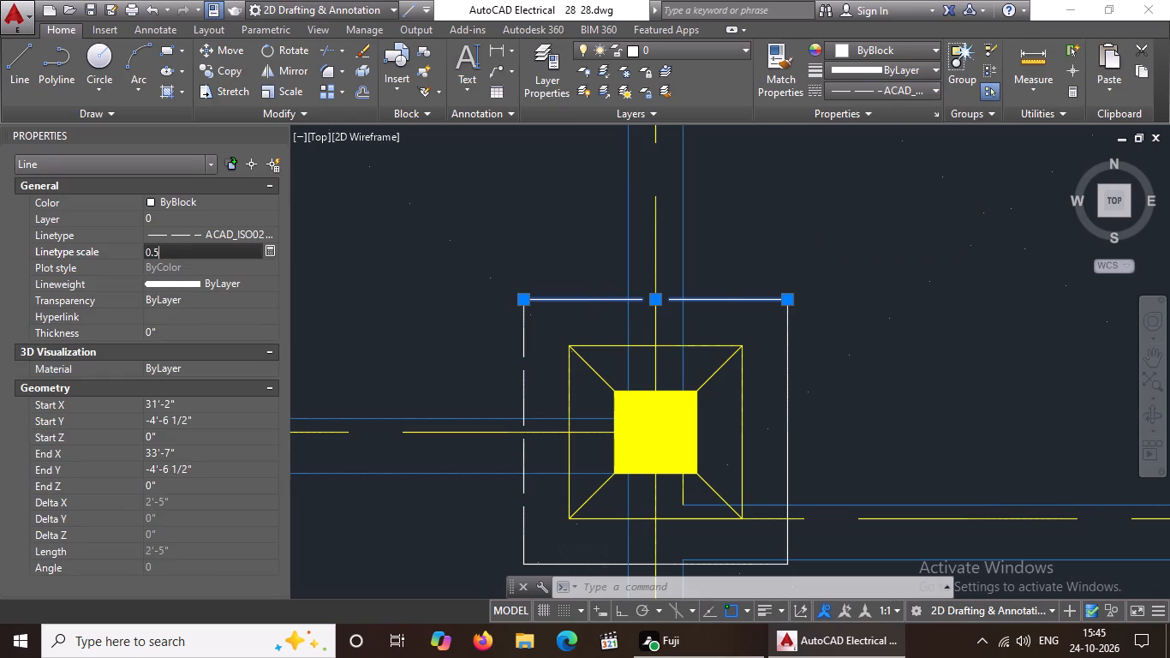
{"action": "key", "text": "Return"}
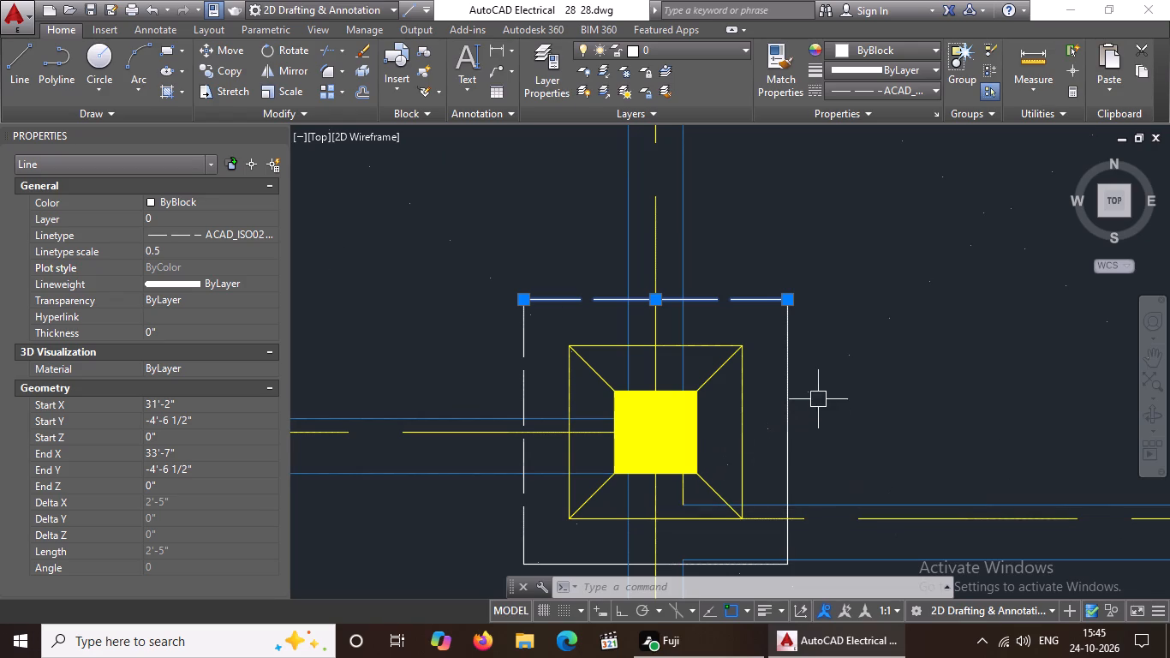
Give the right edge of this middle-column footing's outer white square linetype ACAD_ISO02W100 with linetype scale 0.5.
{"action": "left_click", "coordinate": [778, 364]}
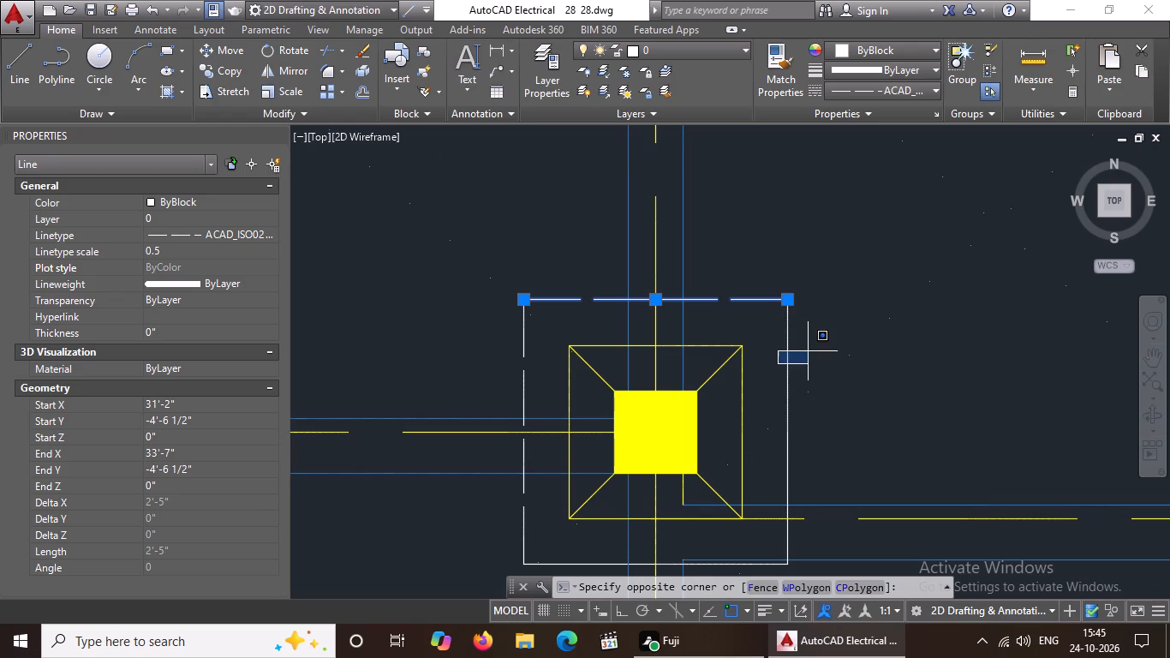
{"action": "left_click", "coordinate": [781, 348]}
{"action": "left_click", "coordinate": [786, 350]}
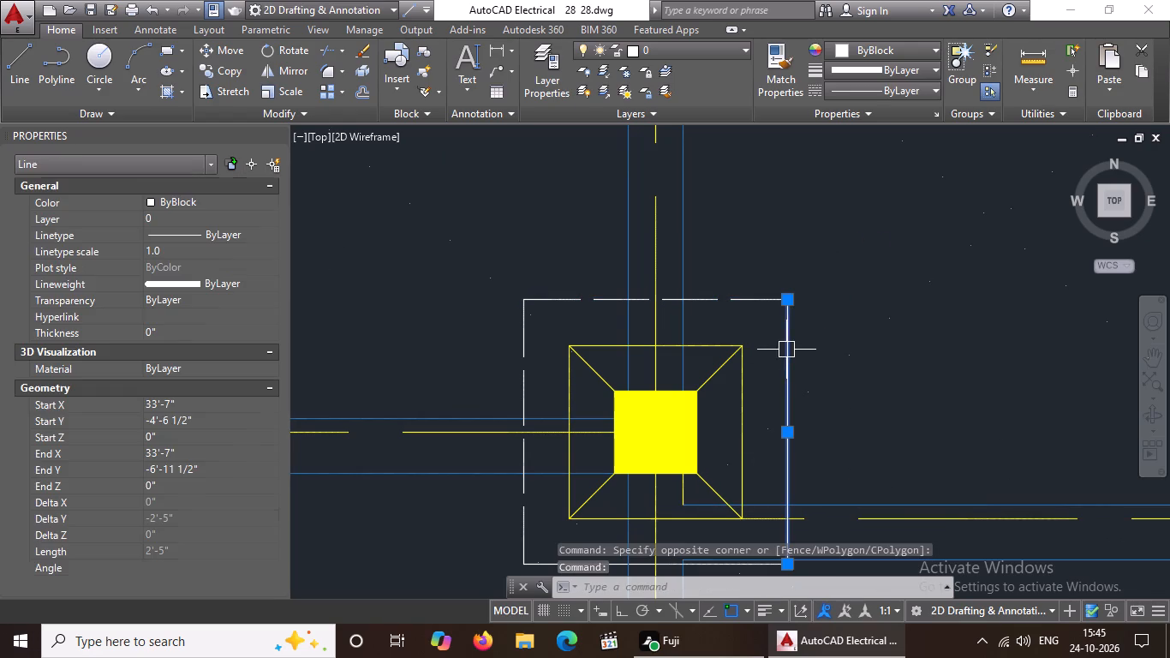
{"action": "left_click", "coordinate": [916, 51]}
{"action": "left_click", "coordinate": [763, 206]}
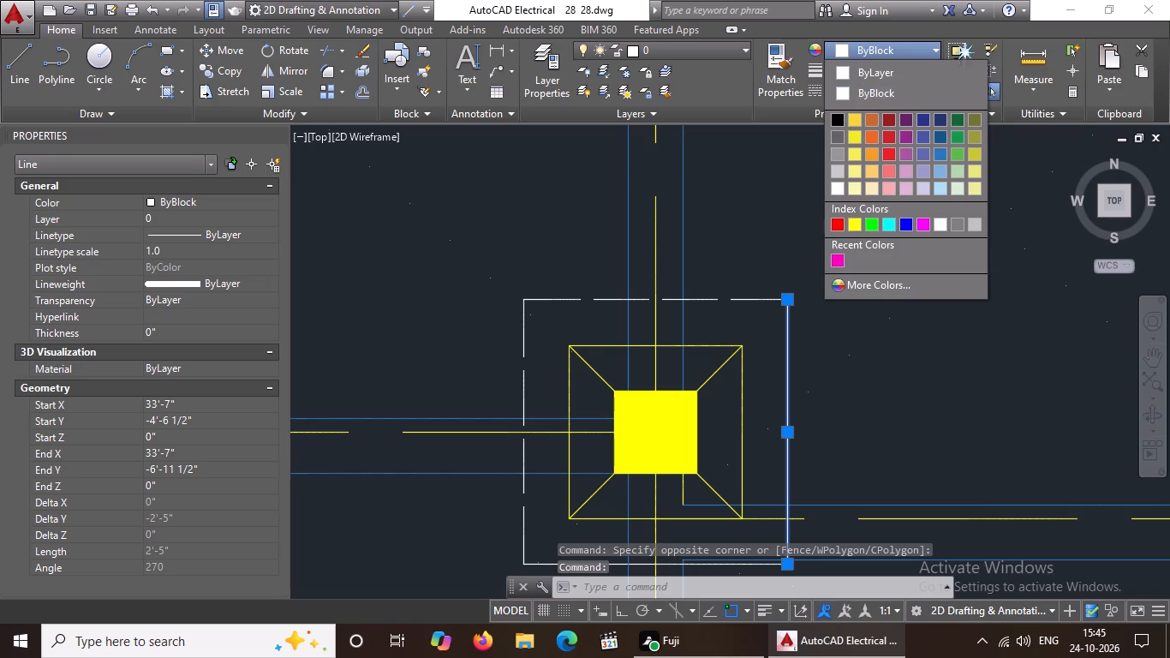
{"action": "left_click", "coordinate": [907, 90]}
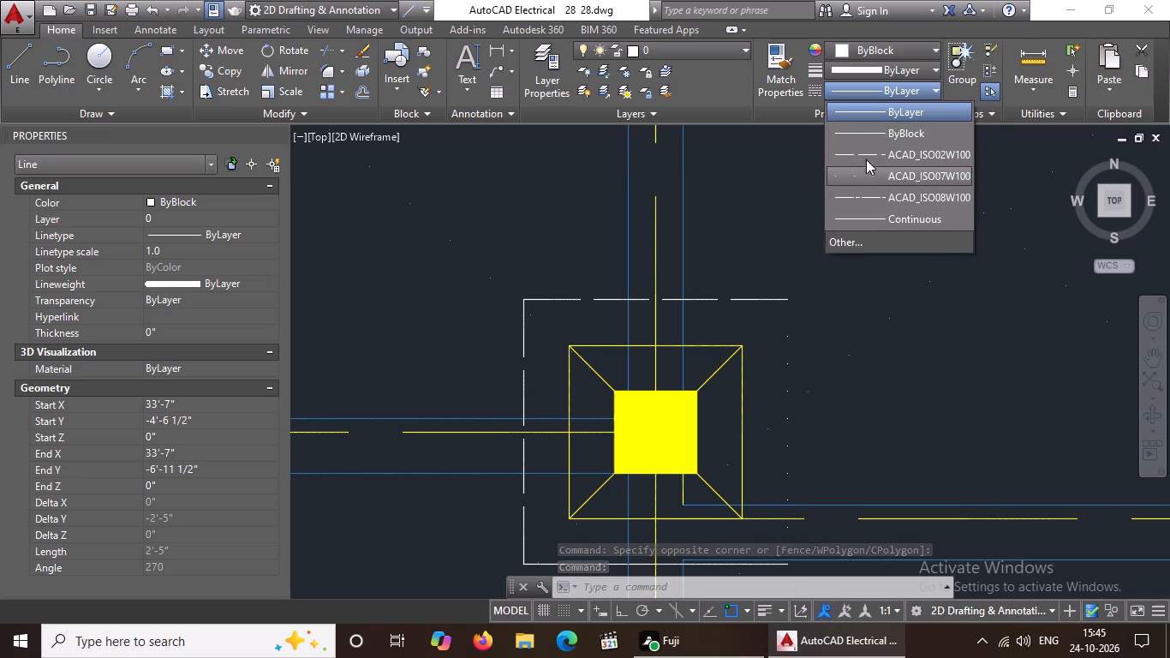
{"action": "left_click", "coordinate": [867, 157]}
{"action": "left_click", "coordinate": [186, 250]}
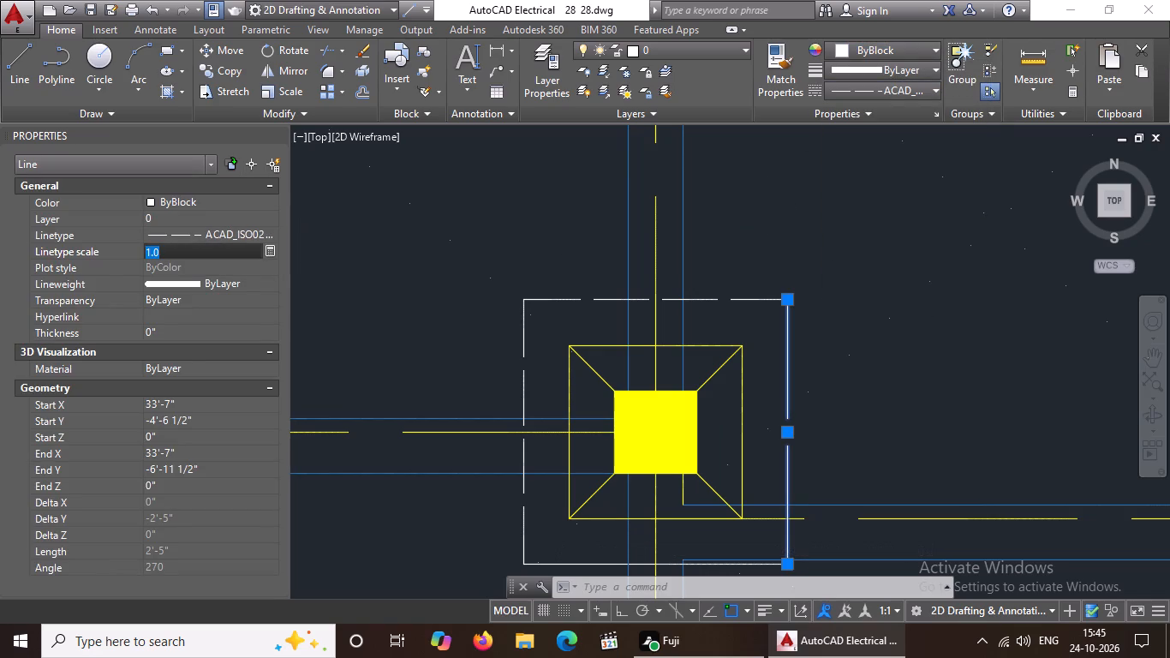
{"action": "key", "text": "BackSpace"}
{"action": "key", "text": "BackSpace"}
{"action": "key", "text": "BackSpace"}
{"action": "type", "text": "0.5"}
{"action": "key", "text": "Return"}
{"action": "scroll", "coordinate": [469, 267], "scroll_direction": "down", "scroll_amount": 3}
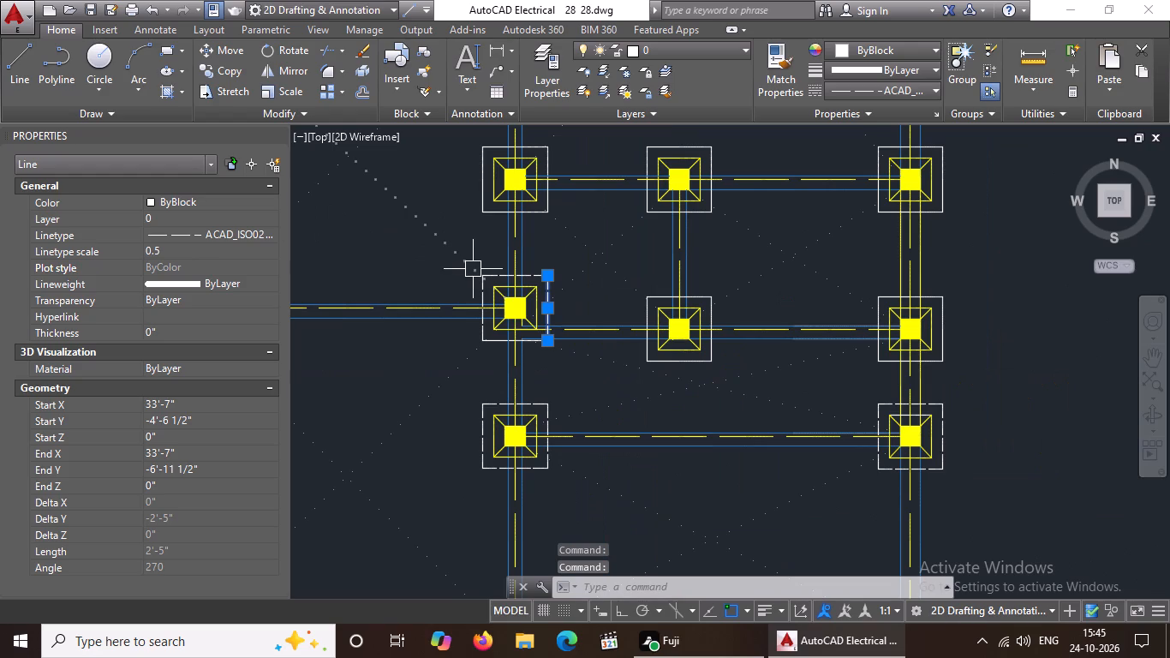
{"action": "key", "text": "Escape"}
On the lower footing between the middle and right columns, give the outer white square's lower edge linetype ACAD_ISO02W100 with linetype scale 0.5.
{"action": "scroll", "coordinate": [552, 314], "scroll_direction": "down", "scroll_amount": 4}
{"action": "scroll", "coordinate": [516, 309], "scroll_direction": "up", "scroll_amount": 2}
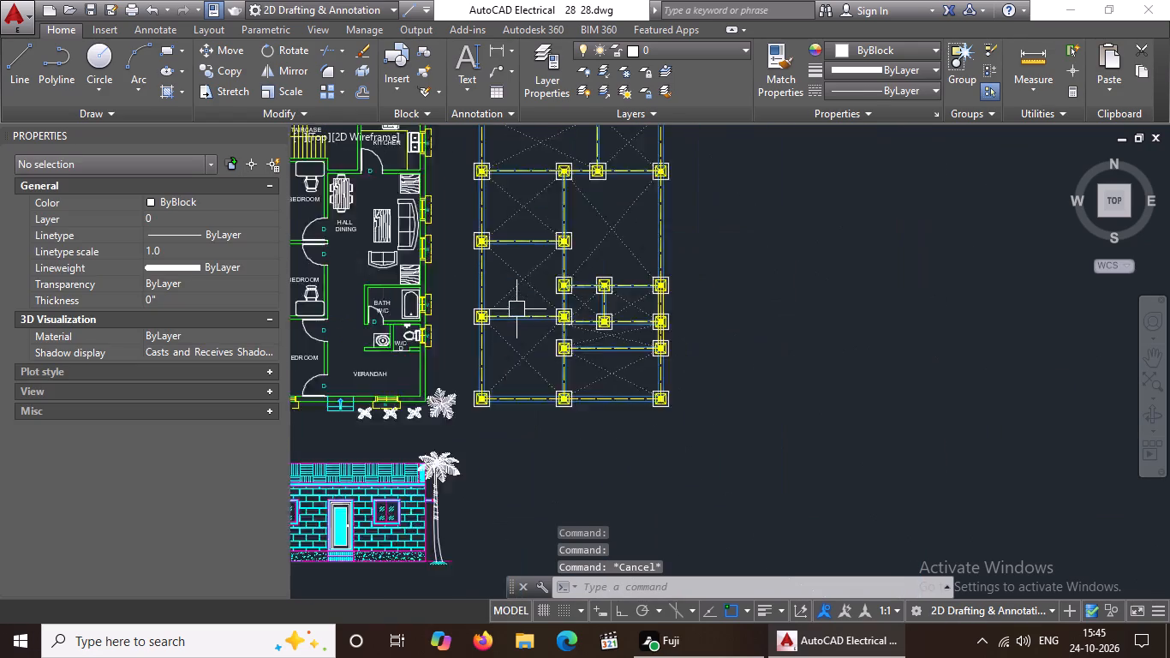
{"action": "scroll", "coordinate": [639, 341], "scroll_direction": "up", "scroll_amount": 3}
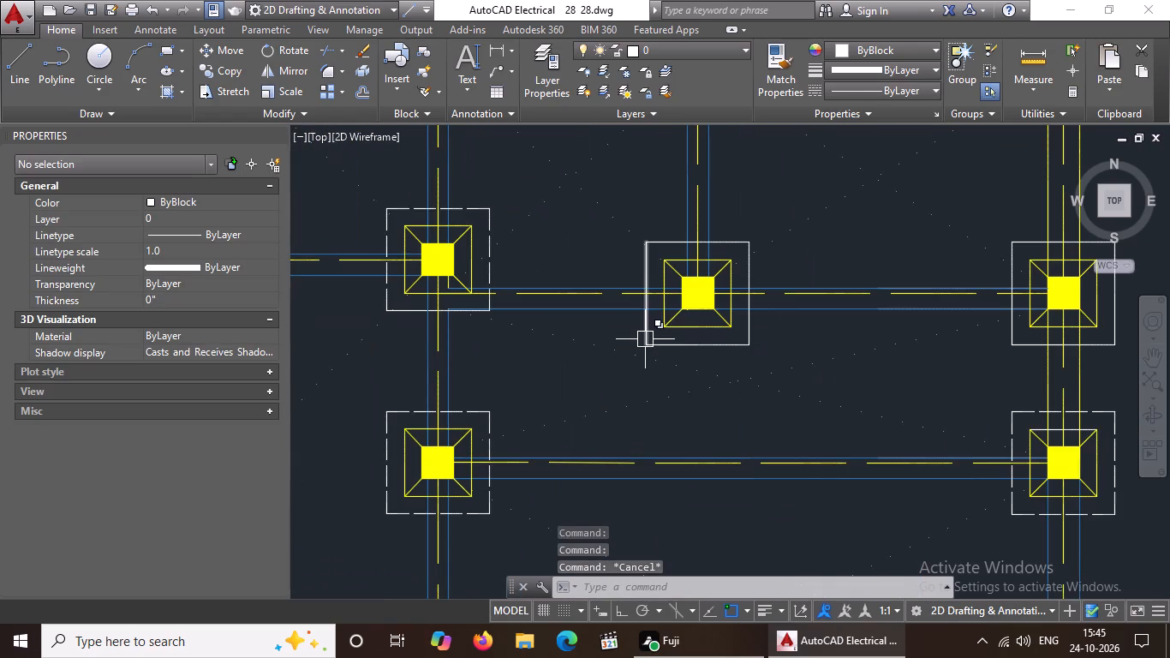
{"action": "scroll", "coordinate": [692, 336], "scroll_direction": "up", "scroll_amount": 3}
{"action": "left_click", "coordinate": [697, 361]}
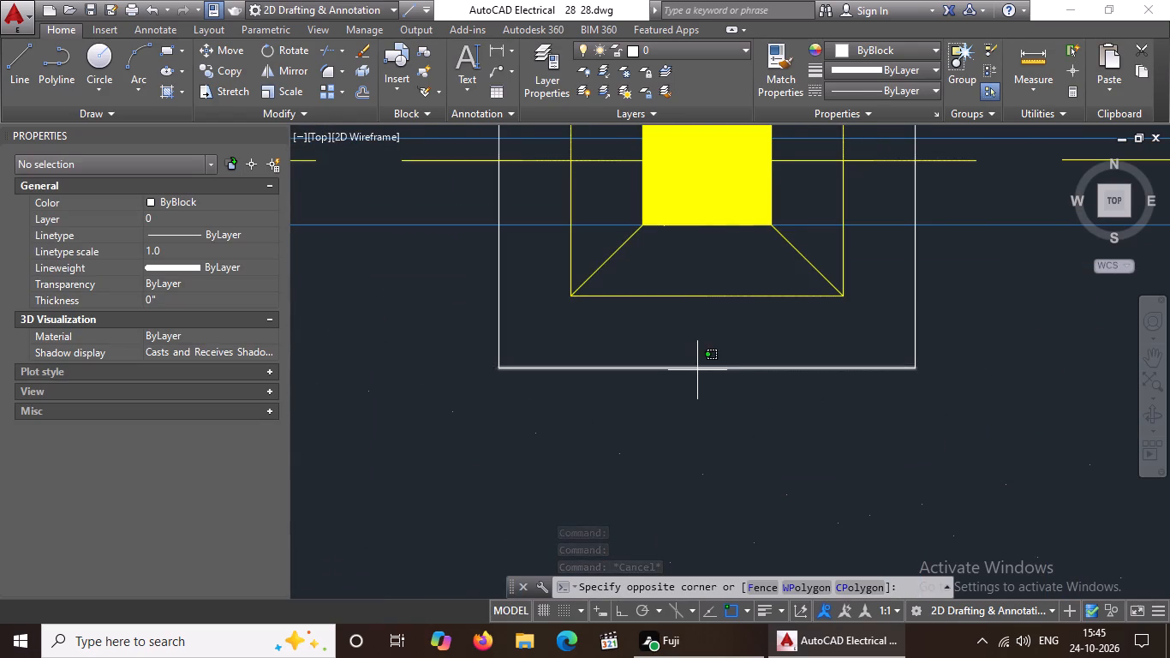
{"action": "left_click", "coordinate": [697, 372]}
{"action": "left_click", "coordinate": [933, 90]}
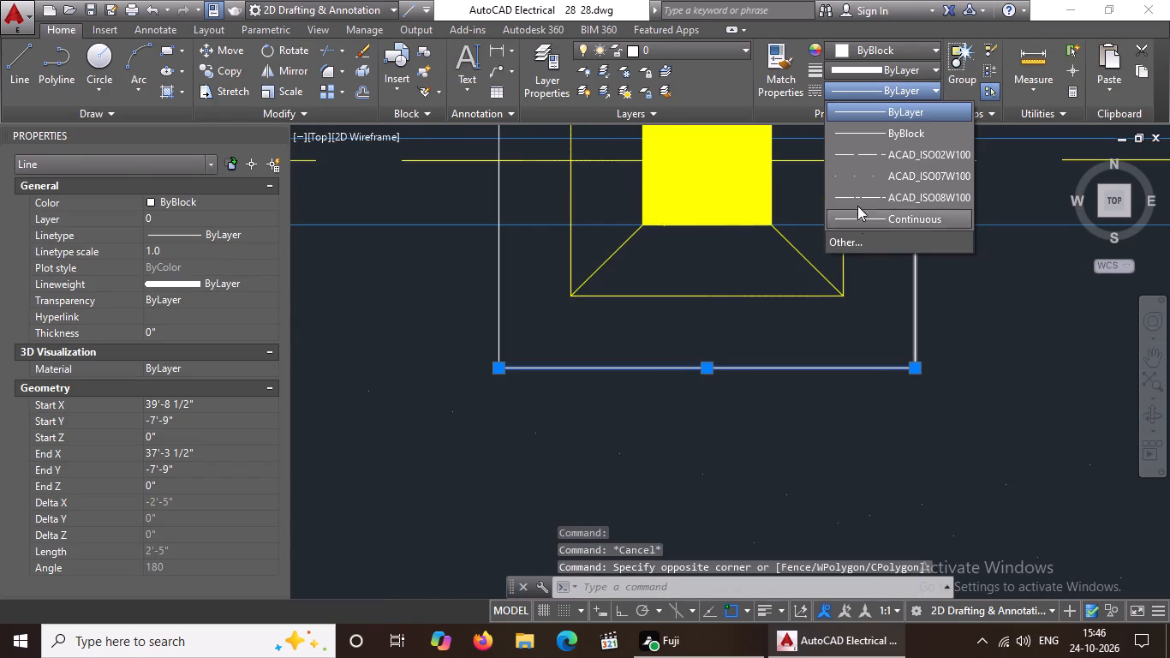
{"action": "left_click", "coordinate": [874, 154]}
{"action": "left_click", "coordinate": [196, 245]}
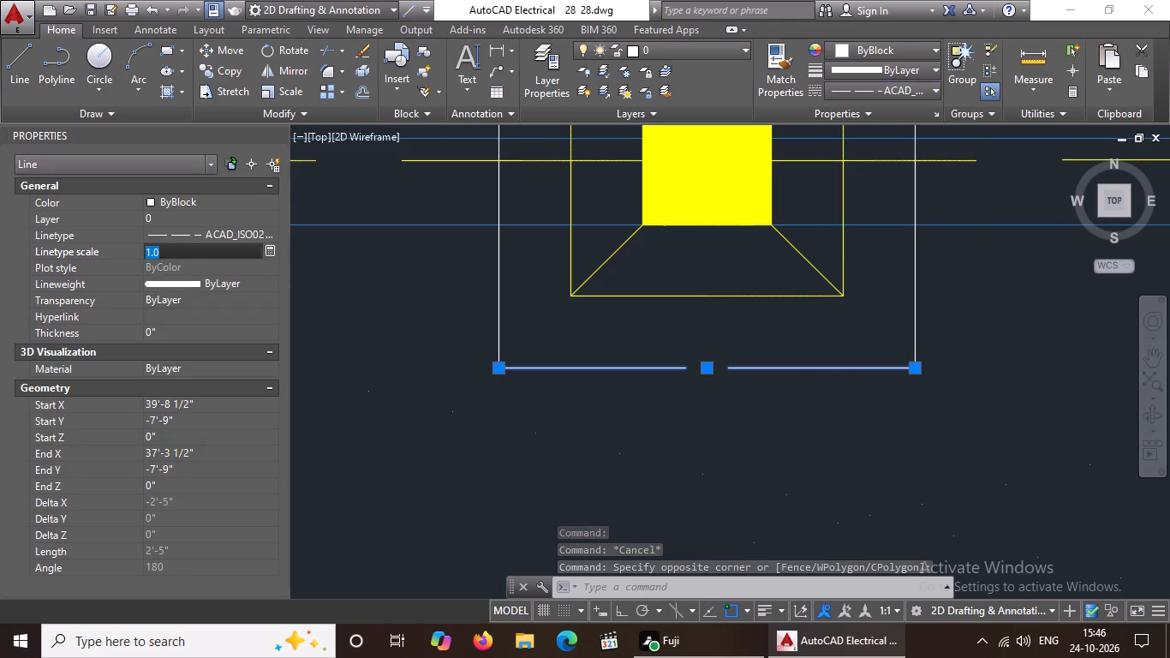
{"action": "key", "text": "BackSpace"}
{"action": "key", "text": "BackSpace"}
{"action": "type", "text": "0.5"}
{"action": "key", "text": "Return"}
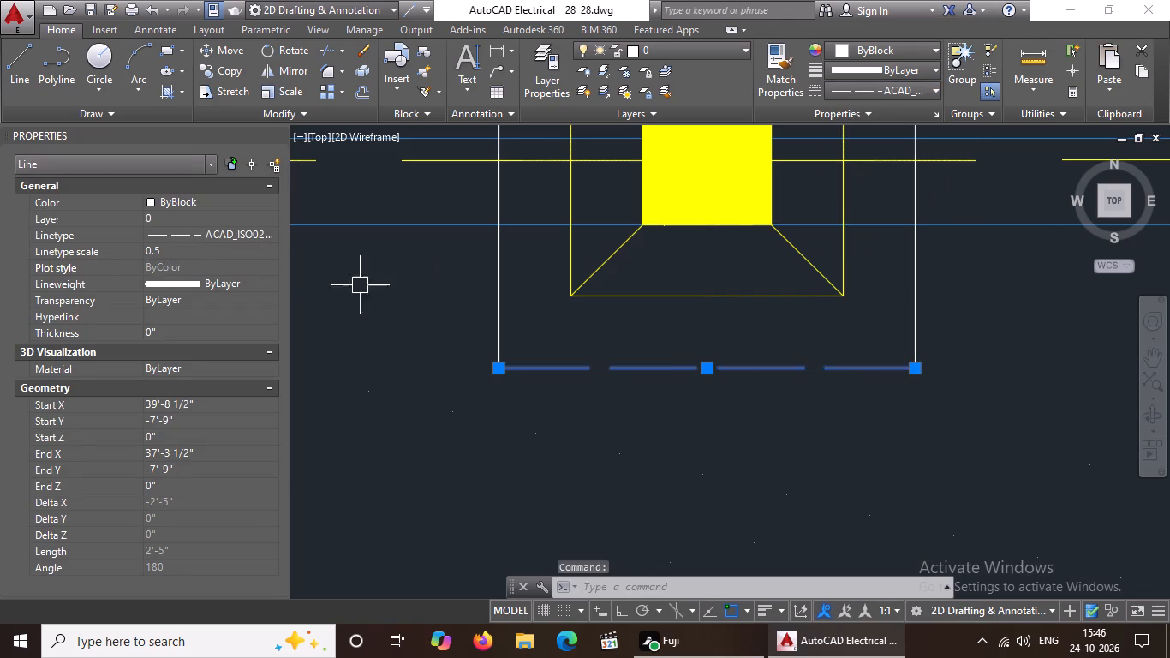
Give the left edge of this intermediate footing's outer white square linetype ACAD_ISO02W100 with linetype scale 0.5.
{"action": "scroll", "coordinate": [603, 332], "scroll_direction": "down", "scroll_amount": 2}
{"action": "scroll", "coordinate": [545, 311], "scroll_direction": "up", "scroll_amount": 2}
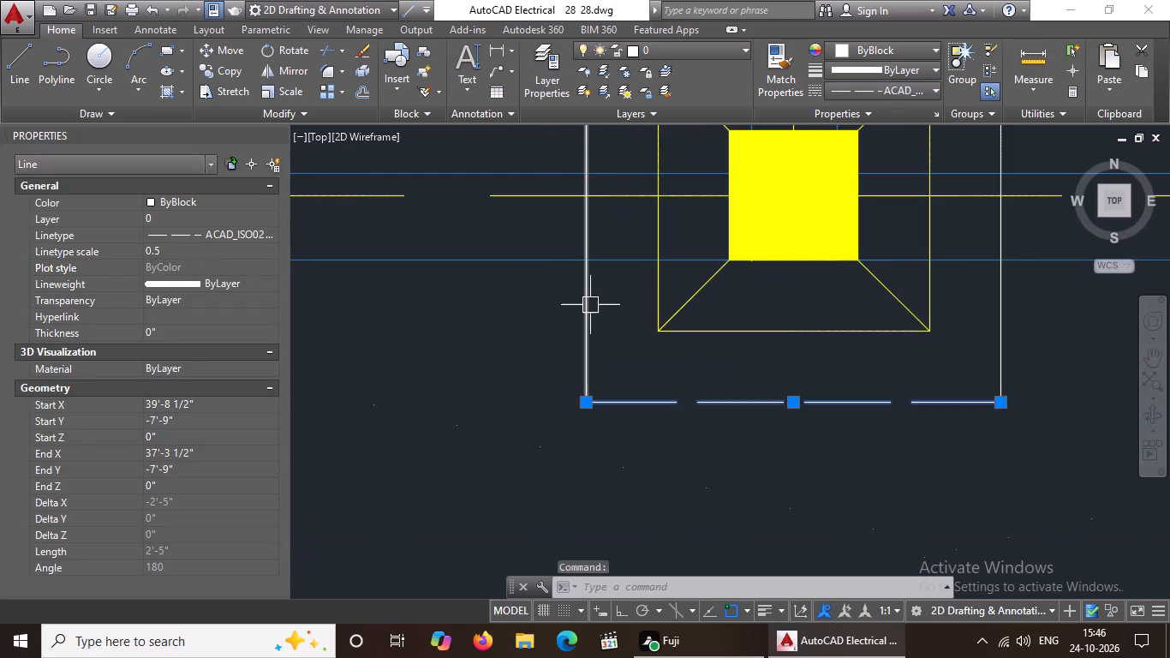
{"action": "left_click", "coordinate": [590, 305]}
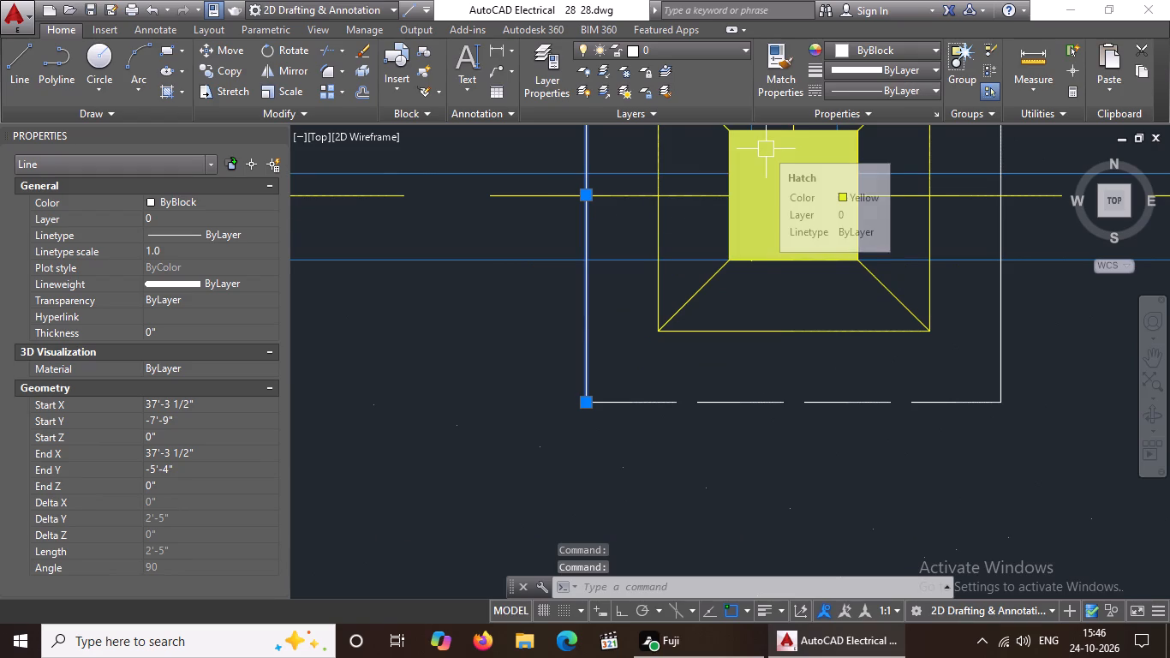
{"action": "left_click", "coordinate": [893, 86]}
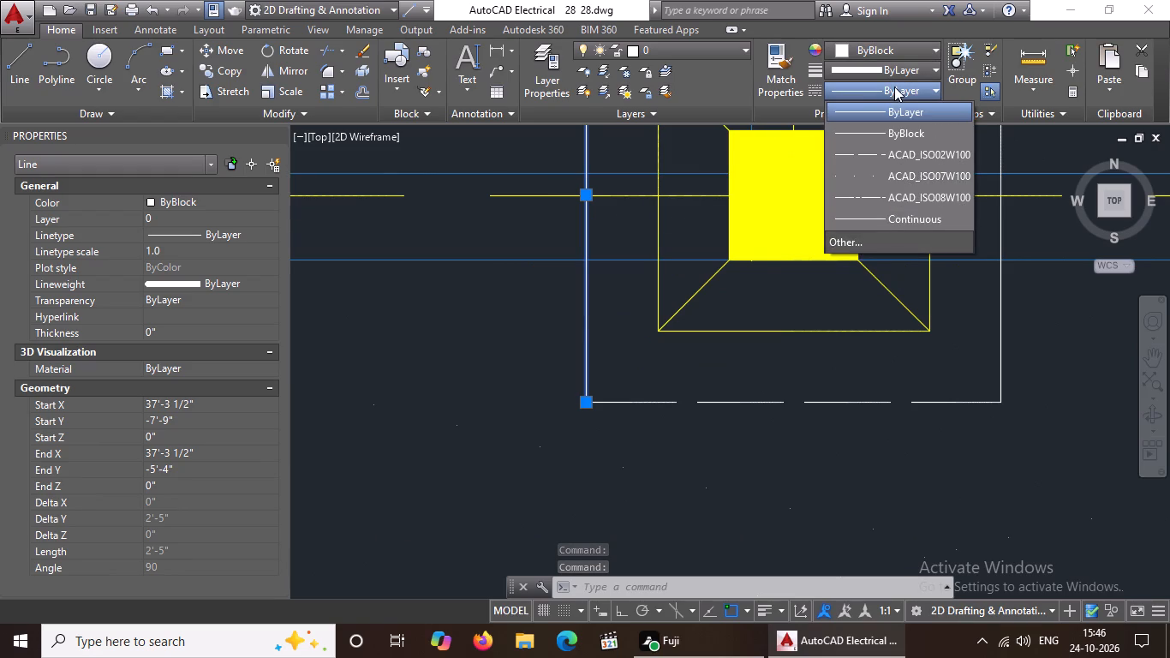
{"action": "left_click", "coordinate": [878, 156]}
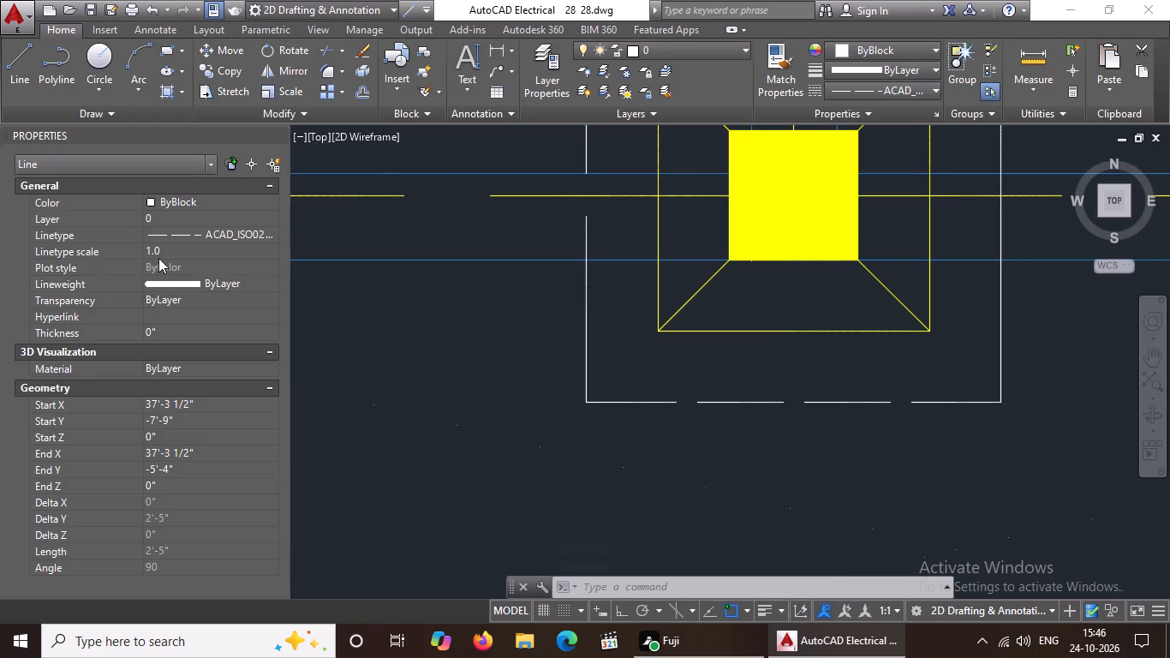
{"action": "left_click", "coordinate": [167, 251]}
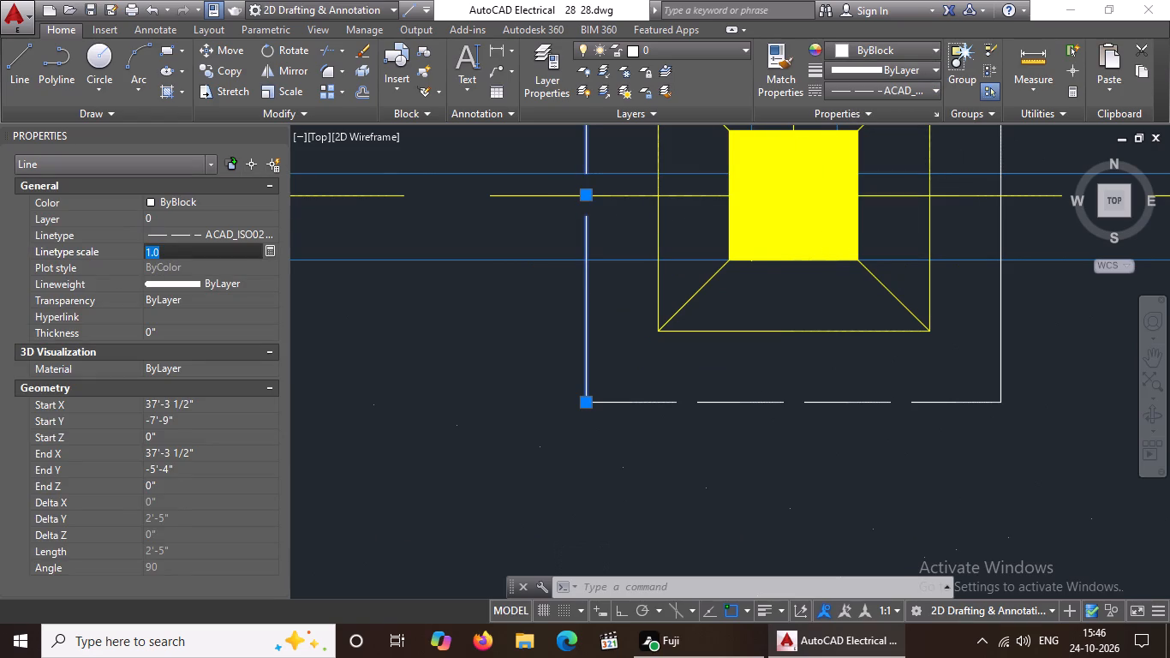
{"action": "key", "text": "BackSpace"}
{"action": "type", "text": "0.5"}
{"action": "key", "text": "Return"}
Give the upper edge of this intermediate footing's outer white square linetype ACAD_ISO02W100 with linetype scale 0.5.
{"action": "scroll", "coordinate": [665, 387], "scroll_direction": "down", "scroll_amount": 2}
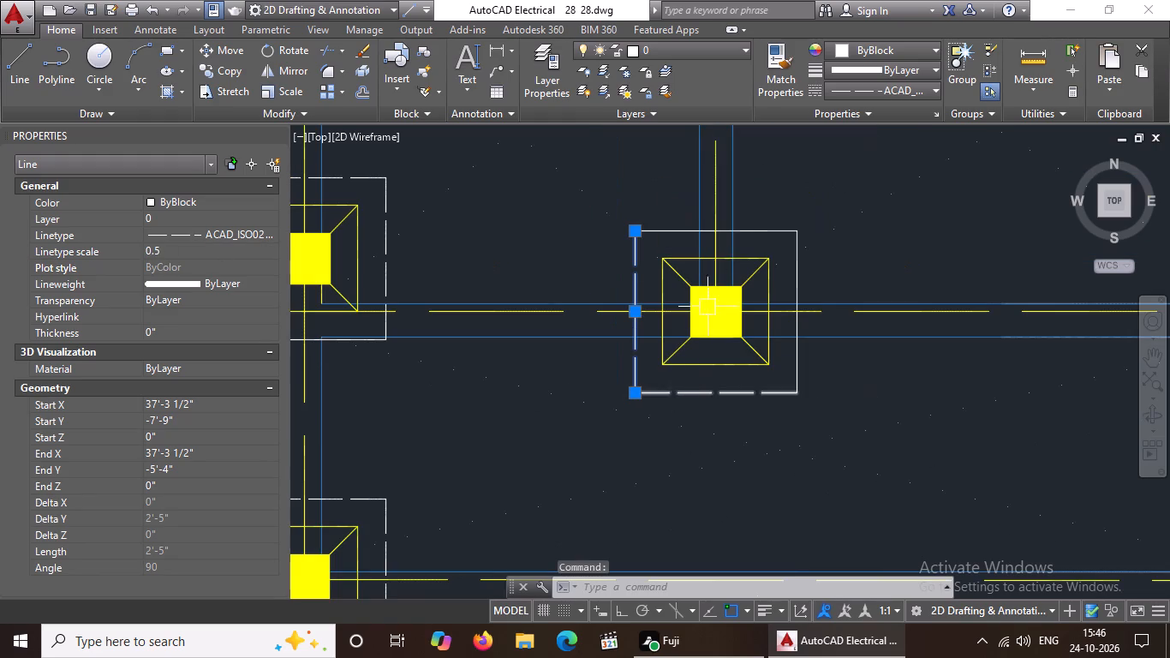
{"action": "left_click", "coordinate": [768, 233]}
{"action": "left_click", "coordinate": [857, 84]}
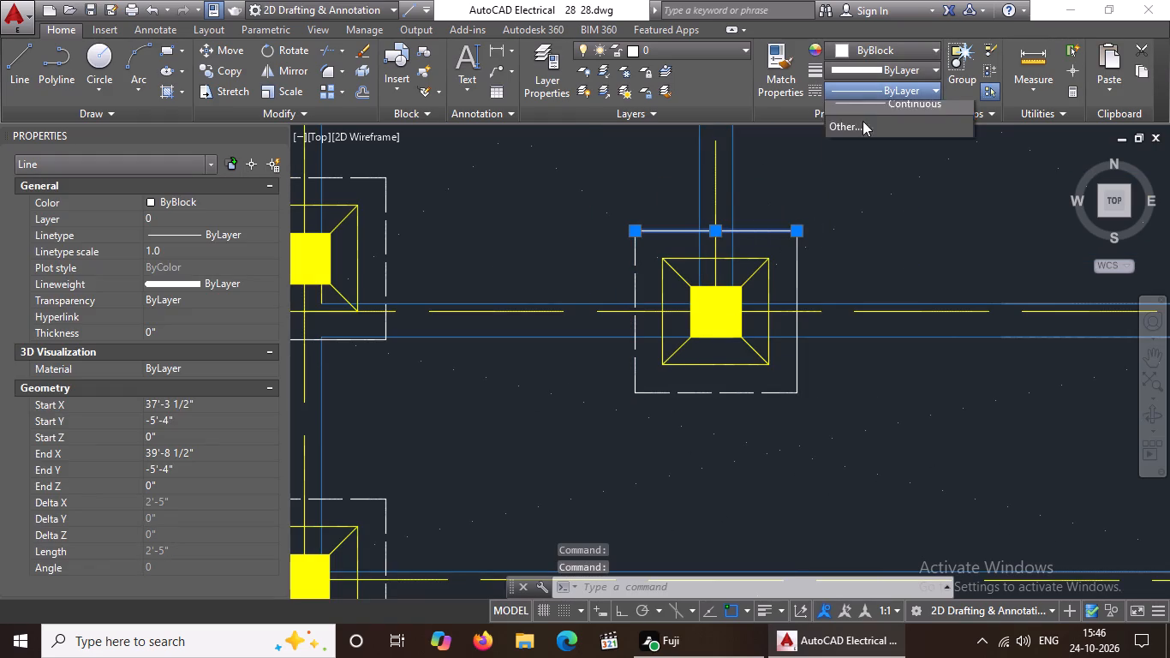
{"action": "left_click", "coordinate": [857, 155]}
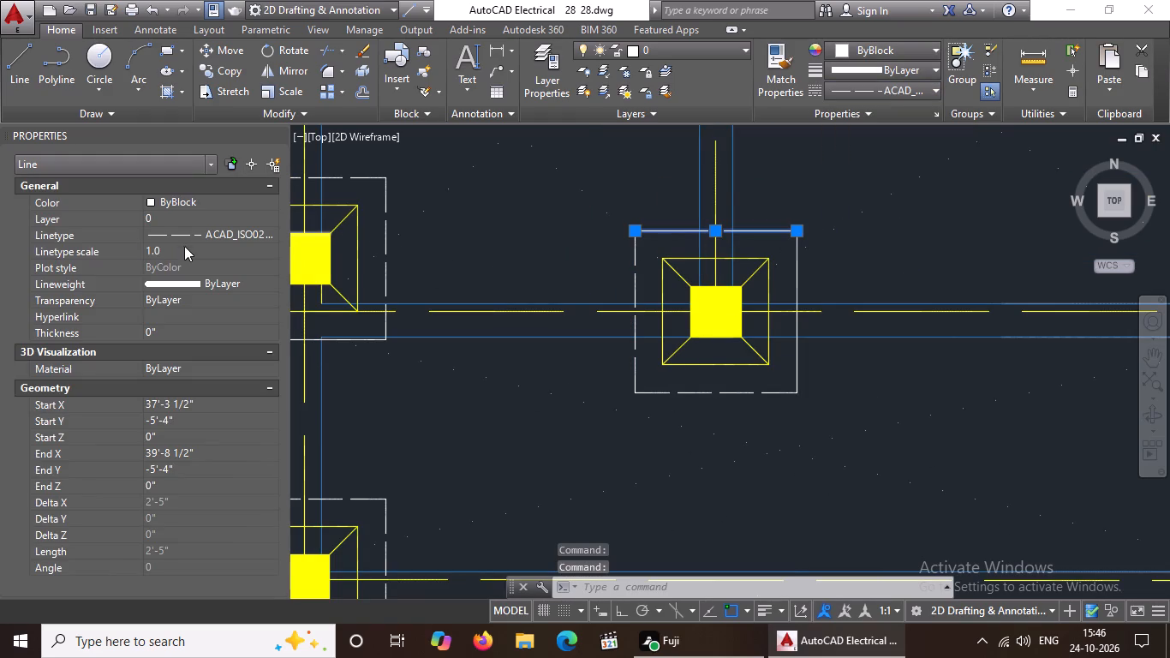
{"action": "left_click", "coordinate": [185, 246]}
{"action": "key", "text": "BackSpace"}
{"action": "key", "text": "BackSpace"}
{"action": "key", "text": "BackSpace"}
{"action": "type", "text": "0.5"}
{"action": "key", "text": "Return"}
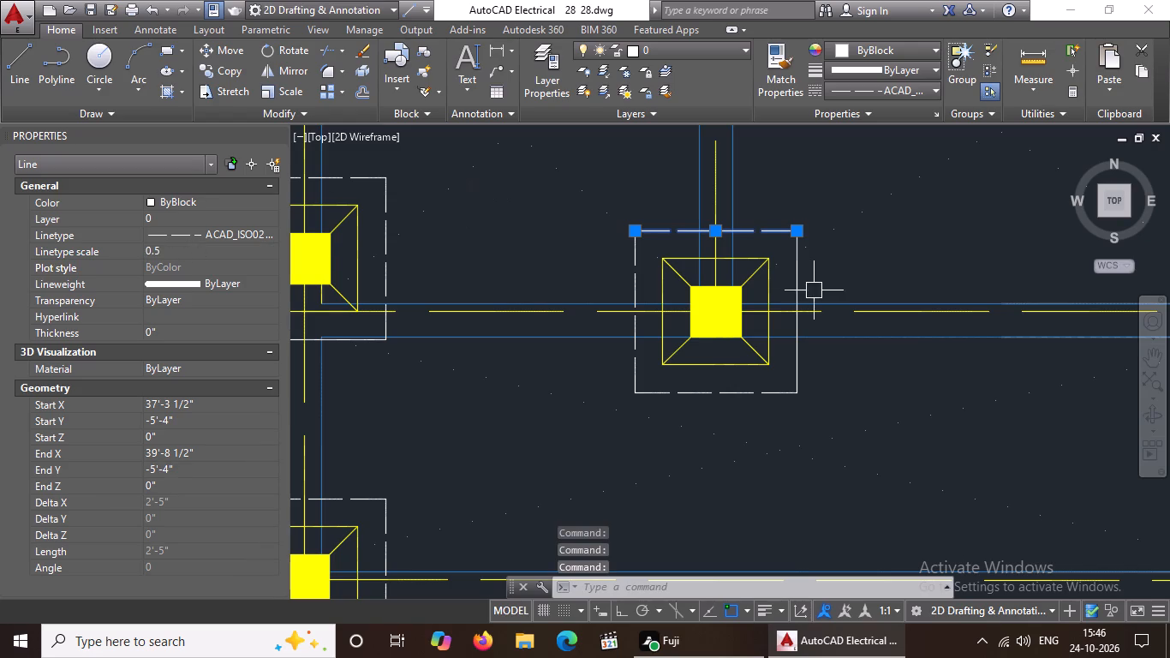
Give the right edge of this intermediate footing's outer white square linetype ACAD_ISO02W100 with linetype scale 0.5.
{"action": "left_click", "coordinate": [800, 275]}
{"action": "left_click", "coordinate": [860, 89]}
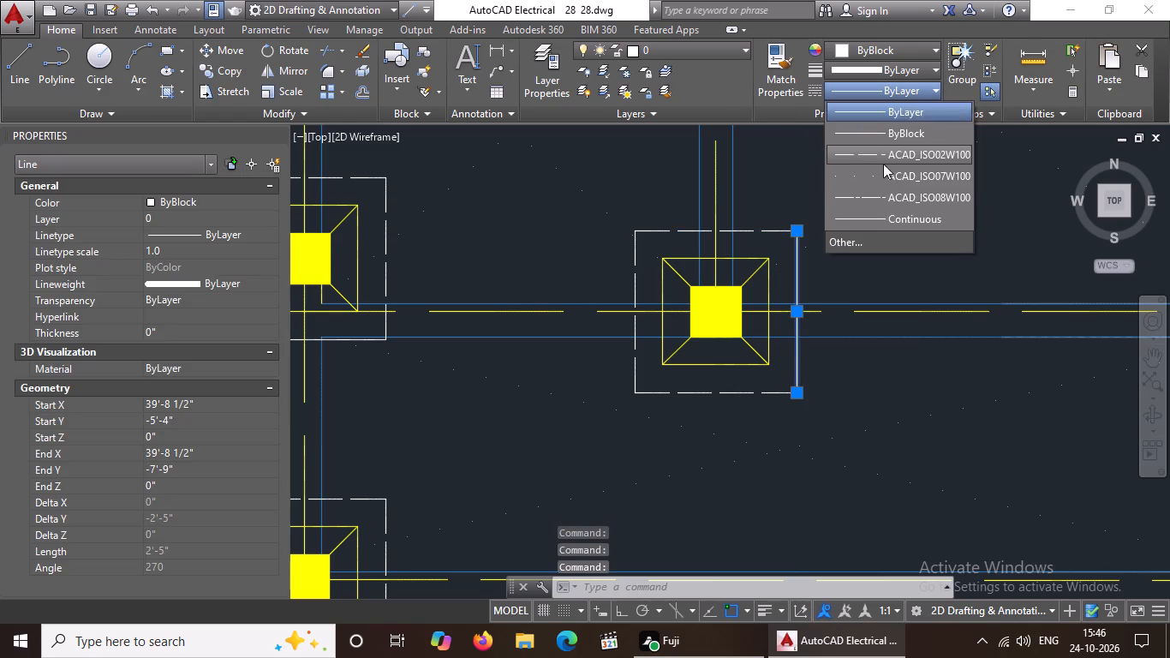
{"action": "left_click", "coordinate": [861, 152]}
{"action": "left_click", "coordinate": [173, 249]}
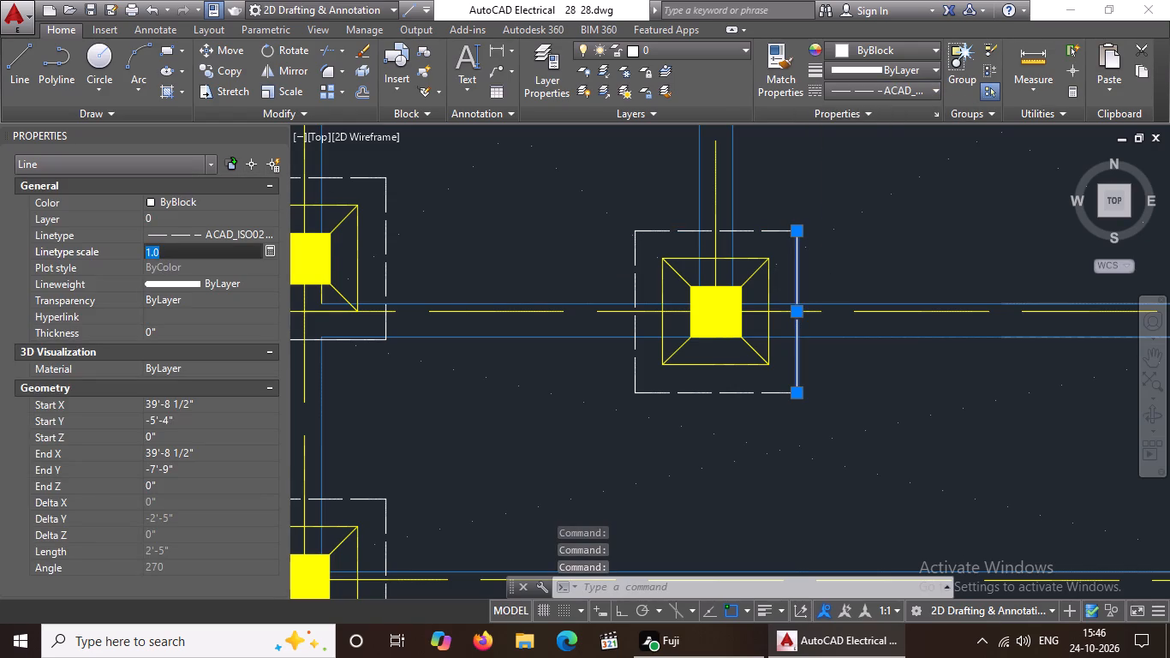
{"action": "key", "text": "BackSpace"}
{"action": "key", "text": "BackSpace"}
{"action": "key", "text": "BackSpace"}
{"action": "type", "text": "0.5"}
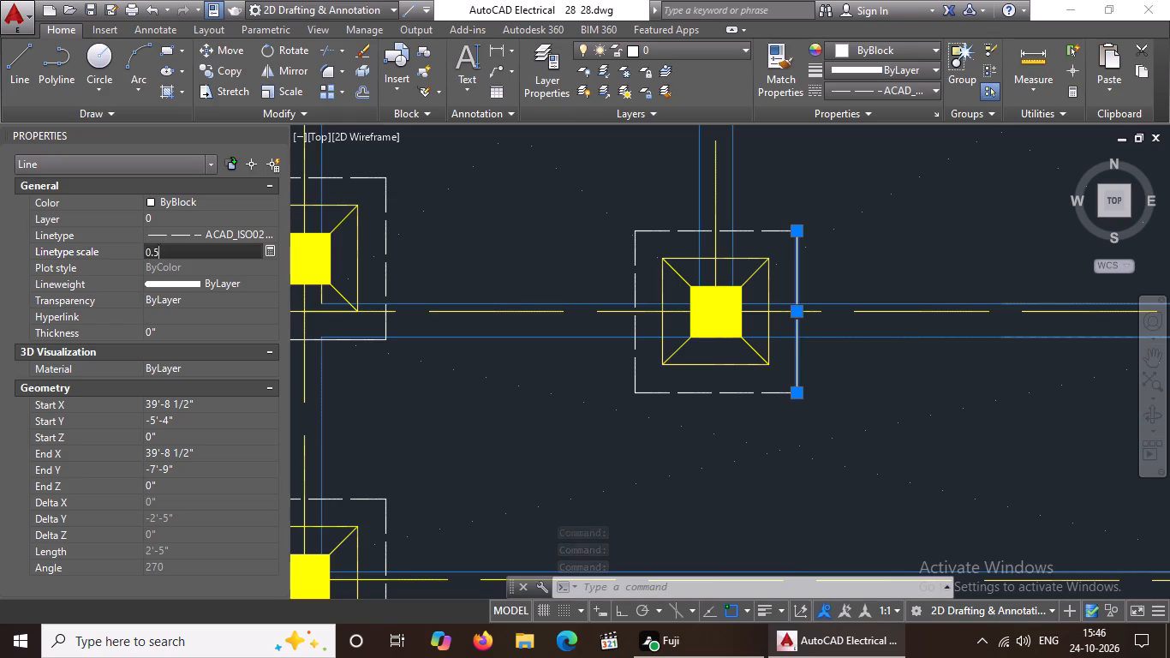
{"action": "key", "text": "Return"}
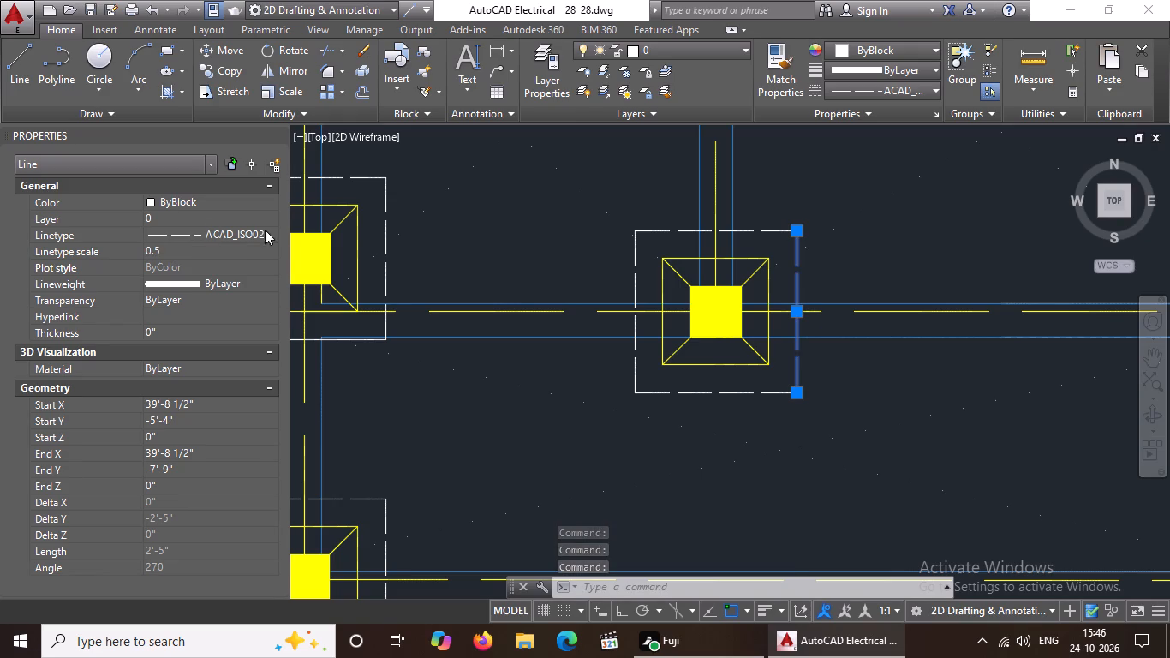
On the third right-column footing from the bottom, give the outer white square's lower edge linetype ACAD_ISO02W100 with linetype scale 0.5.
{"action": "scroll", "coordinate": [552, 283], "scroll_direction": "down", "scroll_amount": 4}
{"action": "scroll", "coordinate": [578, 303], "scroll_direction": "up", "scroll_amount": 3}
{"action": "scroll", "coordinate": [585, 307], "scroll_direction": "down", "scroll_amount": 1}
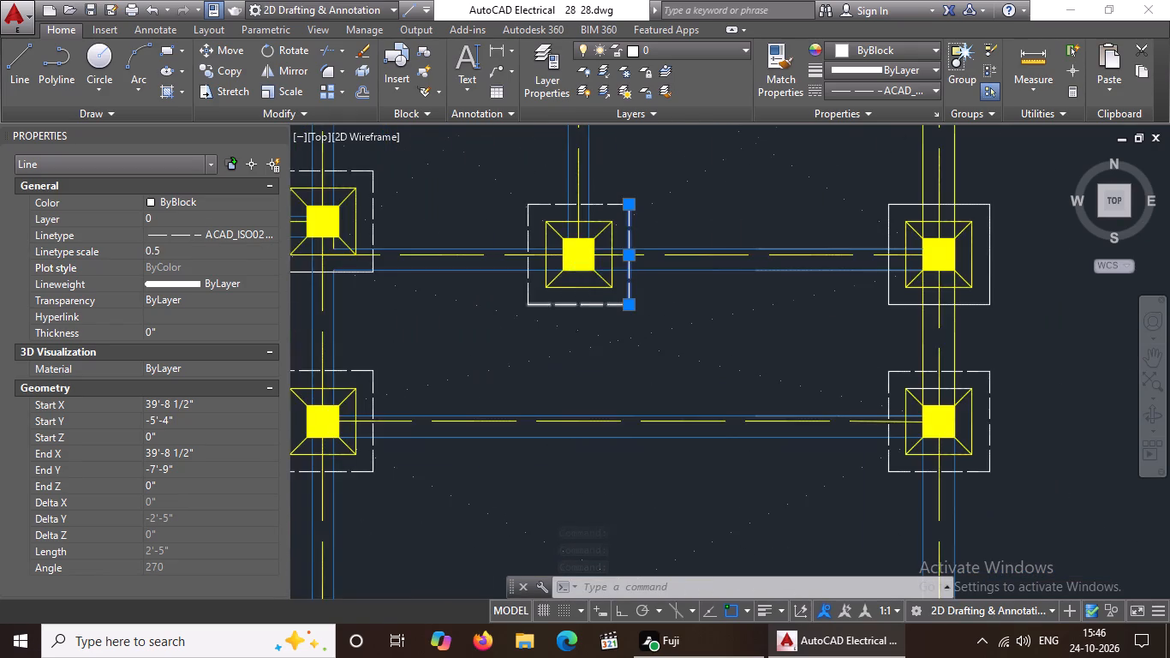
{"action": "scroll", "coordinate": [585, 308], "scroll_direction": "down", "scroll_amount": 2}
{"action": "scroll", "coordinate": [654, 304], "scroll_direction": "up", "scroll_amount": 5}
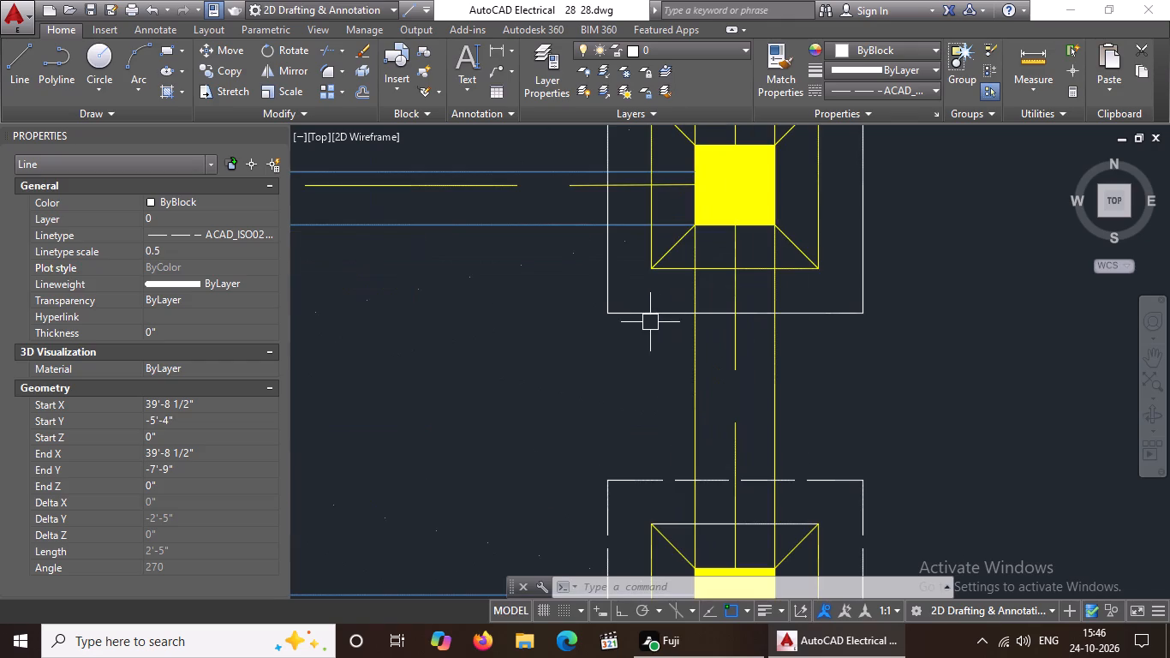
{"action": "left_click", "coordinate": [644, 315]}
{"action": "left_click", "coordinate": [870, 89]}
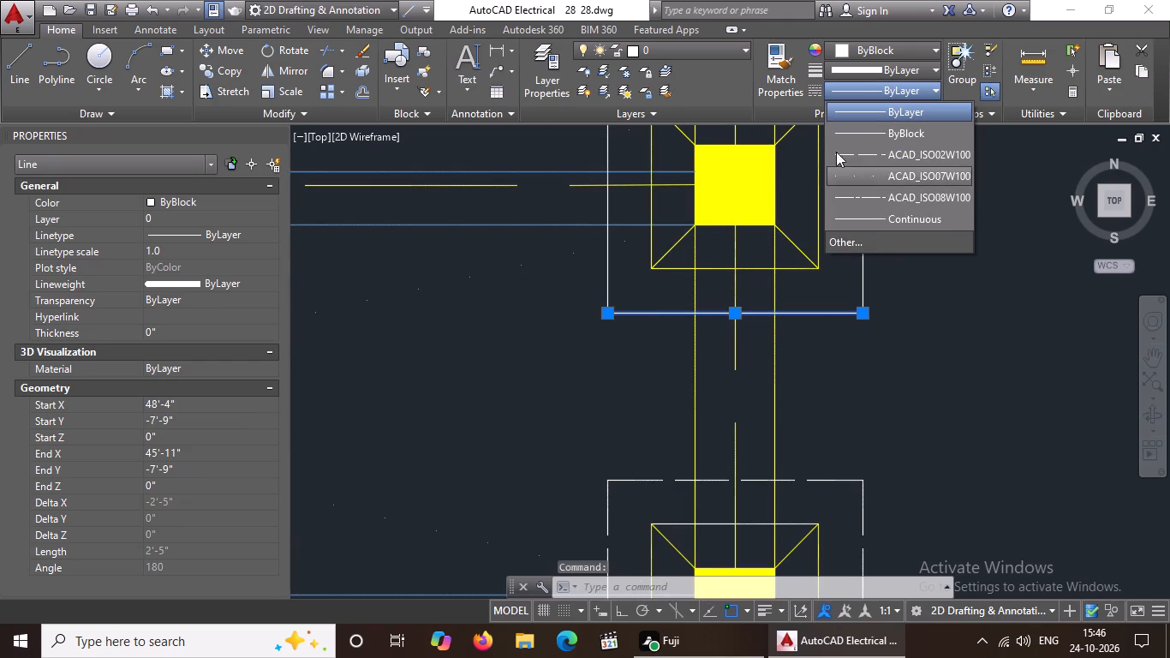
{"action": "left_click", "coordinate": [854, 150]}
{"action": "left_click", "coordinate": [174, 249]}
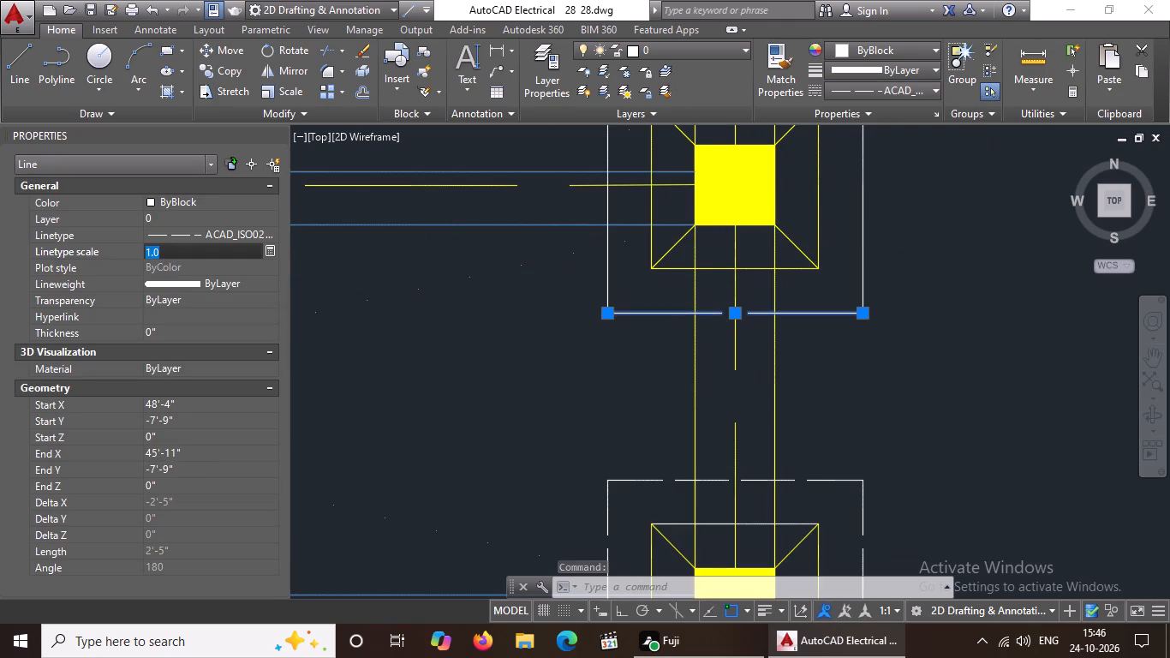
{"action": "key", "text": "BackSpace"}
{"action": "key", "text": "BackSpace"}
{"action": "key", "text": "BackSpace"}
{"action": "type", "text": "0.5"}
{"action": "key", "text": "Return"}
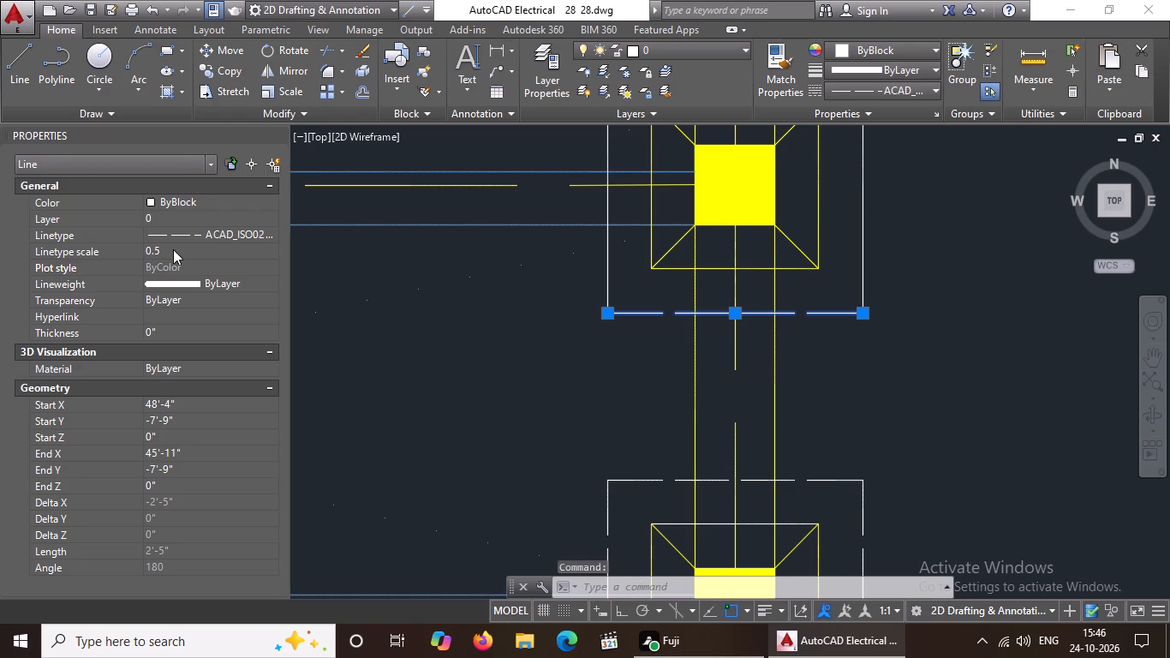
Give the right edge of the third right-column footing's outer white square linetype ACAD_ISO02W100 with linetype scale 0.5.
{"action": "left_click", "coordinate": [896, 84]}
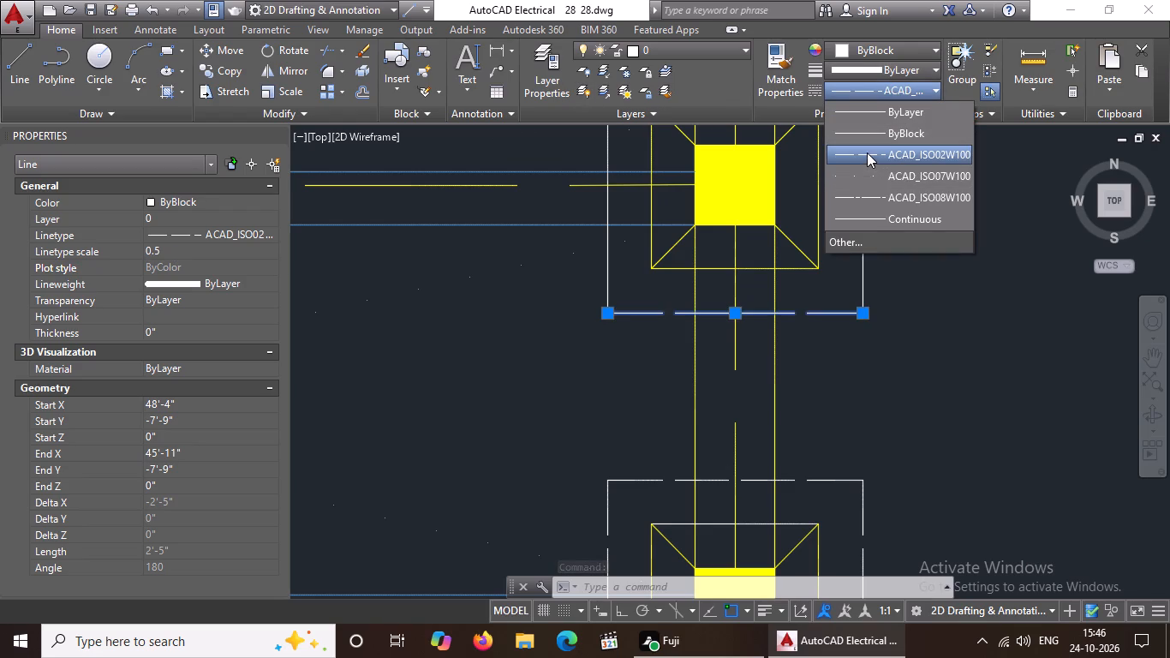
{"action": "left_click", "coordinate": [867, 157]}
{"action": "left_click", "coordinate": [862, 248]}
{"action": "left_click", "coordinate": [839, 91]}
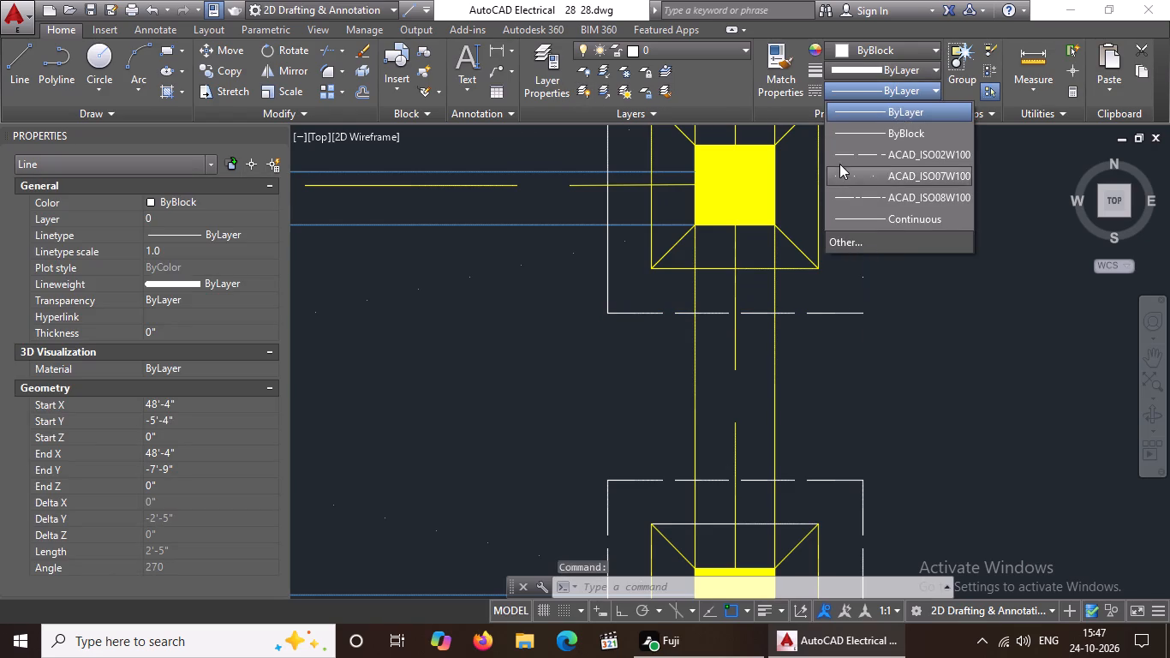
{"action": "left_click", "coordinate": [839, 158]}
{"action": "left_click", "coordinate": [183, 249]}
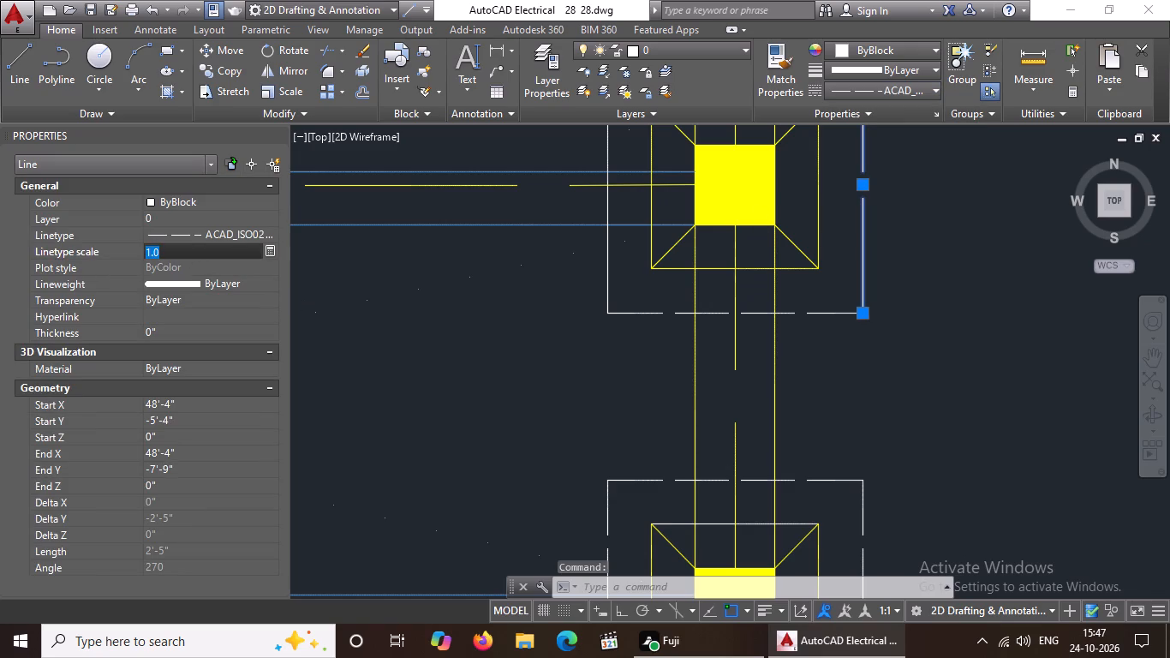
{"action": "key", "text": "BackSpace"}
{"action": "key", "text": "BackSpace"}
{"action": "type", "text": "0.5"}
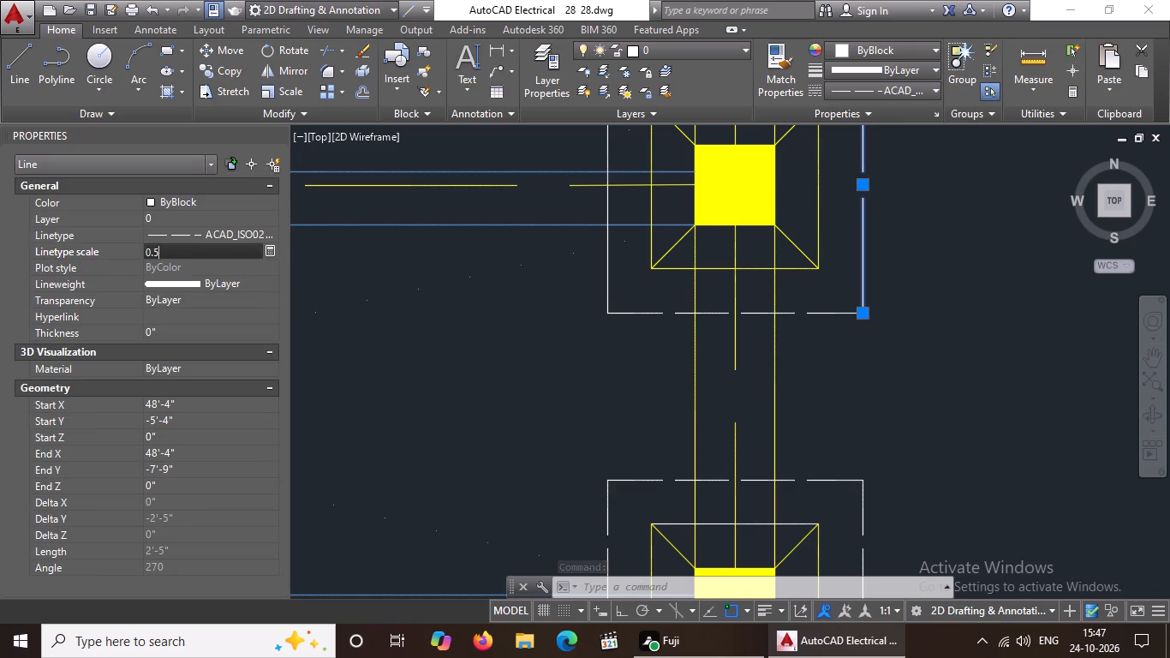
{"action": "key", "text": "Return"}
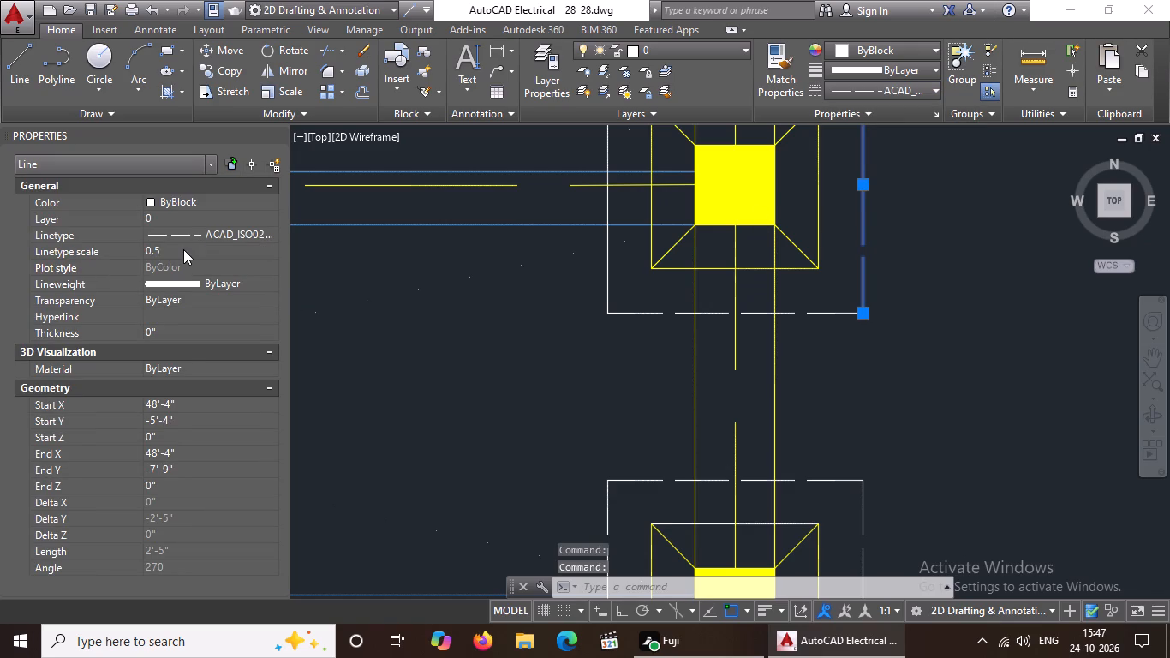
Give the left edge of this right-column footing's outer white square linetype ACAD_ISO02W100 with linetype scale 0.5.
{"action": "scroll", "coordinate": [545, 281], "scroll_direction": "down", "scroll_amount": 2}
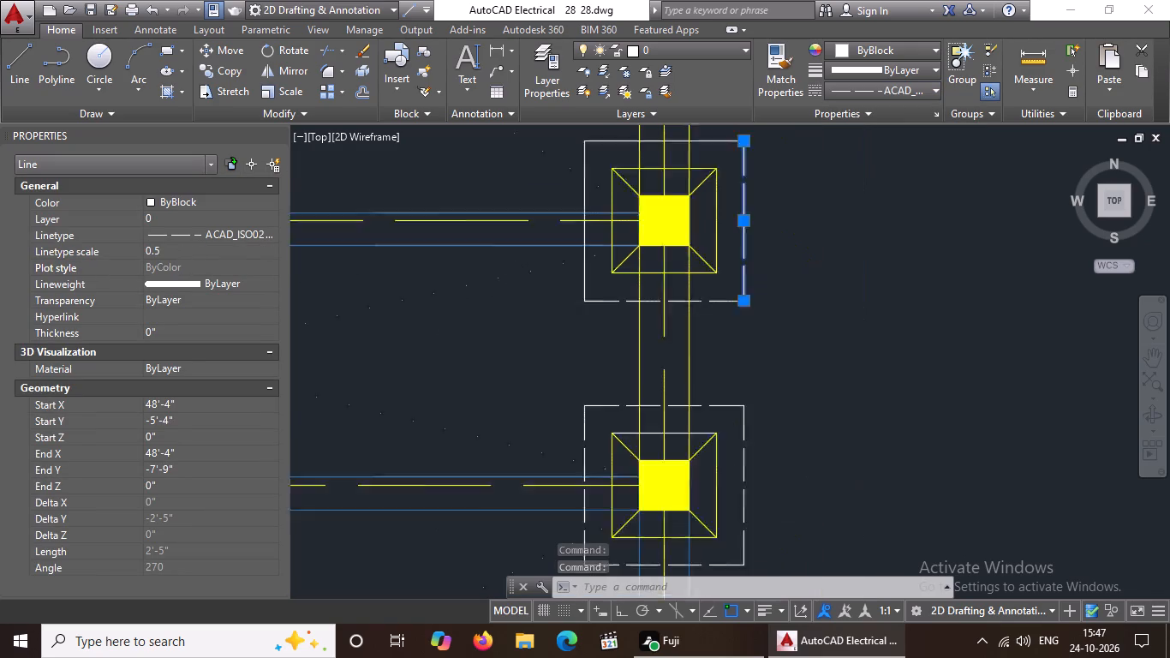
{"action": "scroll", "coordinate": [585, 262], "scroll_direction": "up", "scroll_amount": 3}
{"action": "left_click", "coordinate": [519, 223]}
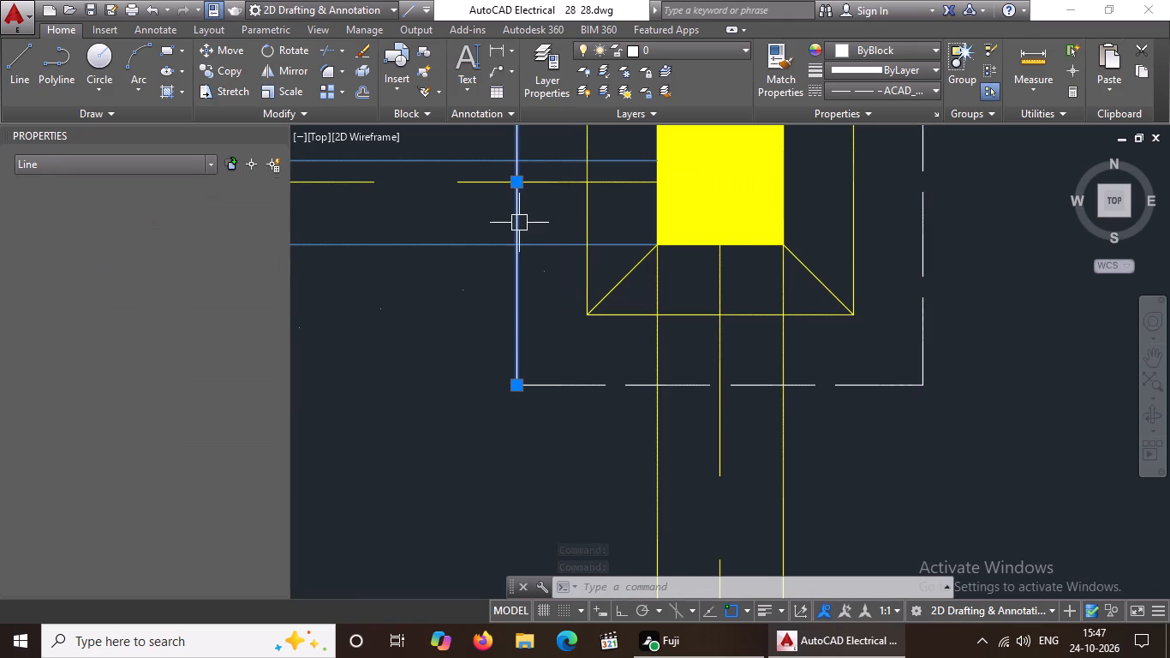
{"action": "left_click", "coordinate": [846, 87]}
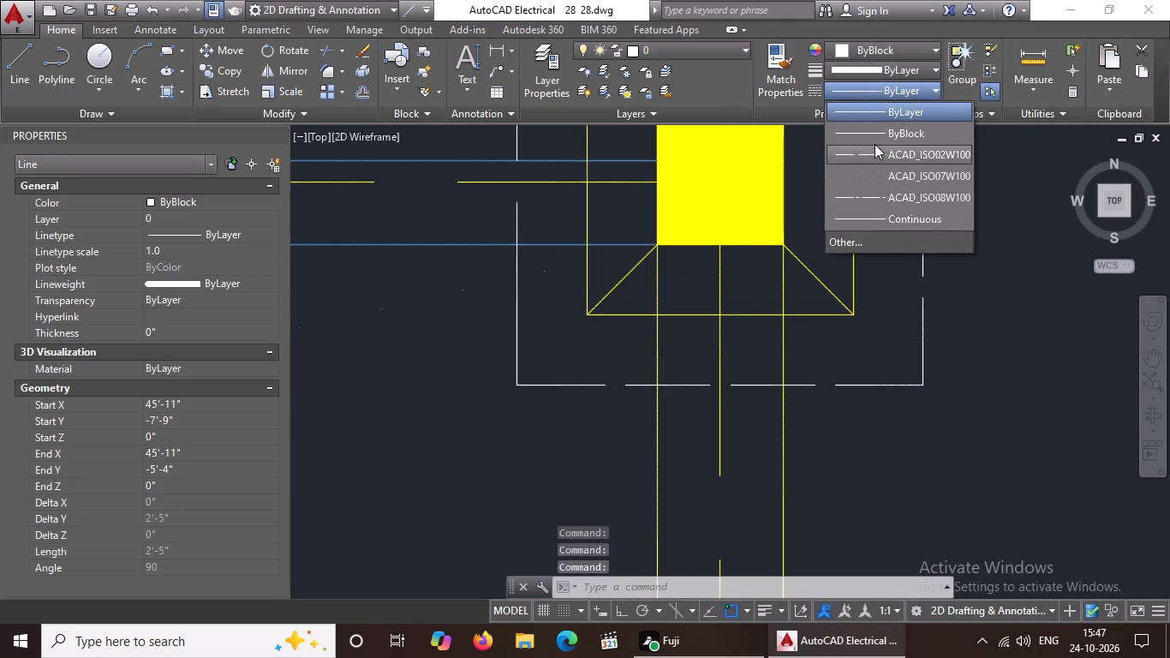
{"action": "left_click", "coordinate": [874, 150]}
{"action": "left_click", "coordinate": [186, 251]}
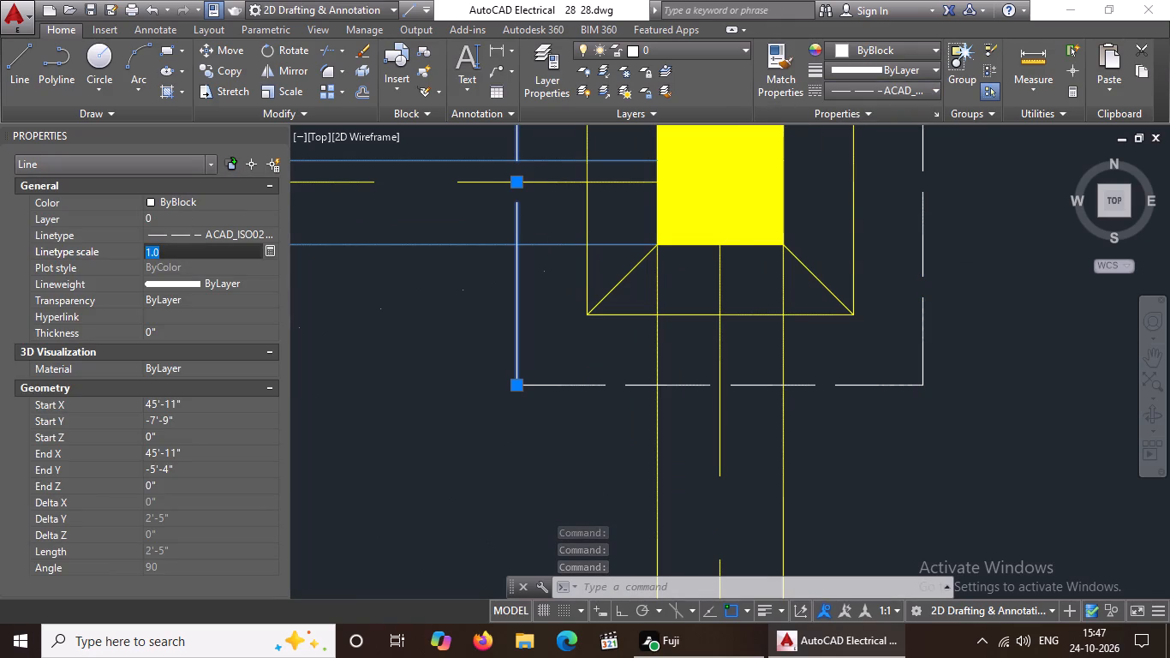
{"action": "key", "text": "BackSpace"}
{"action": "key", "text": "BackSpace"}
{"action": "key", "text": "BackSpace"}
{"action": "type", "text": "0.5"}
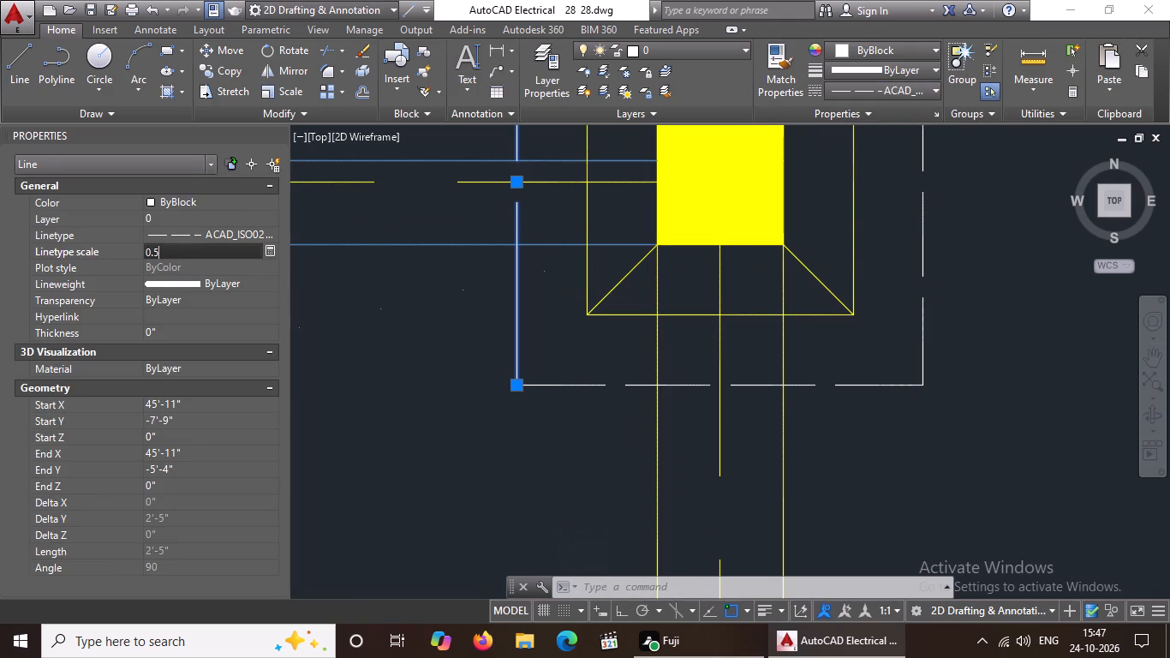
{"action": "key", "text": "Return"}
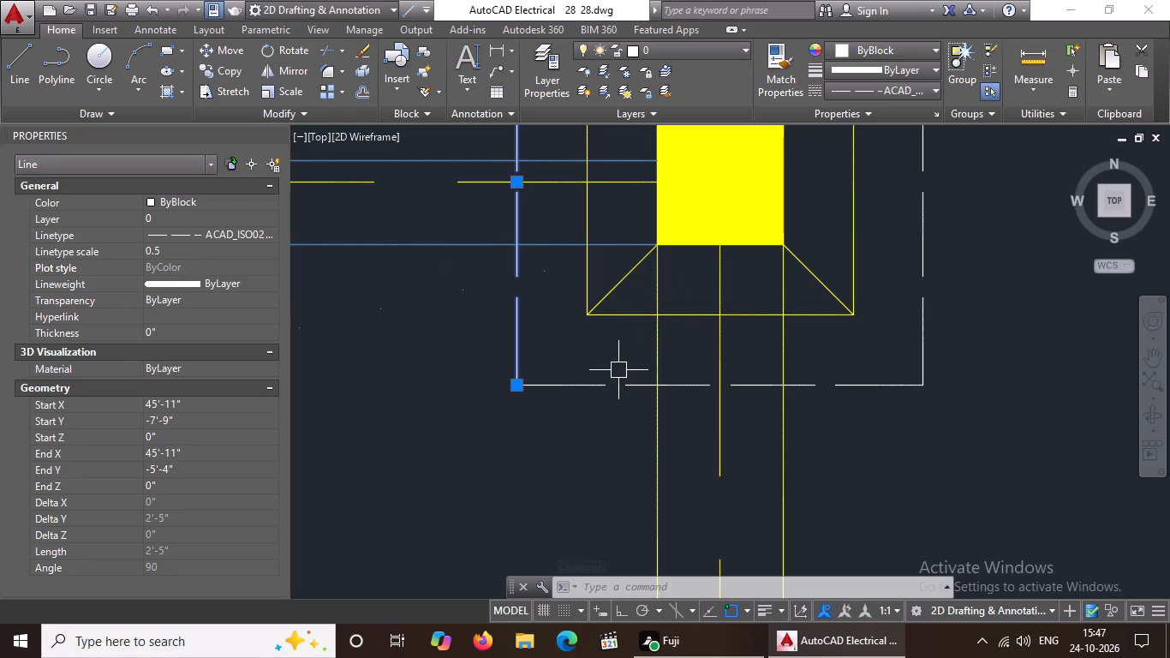
{"action": "left_click", "coordinate": [869, 88]}
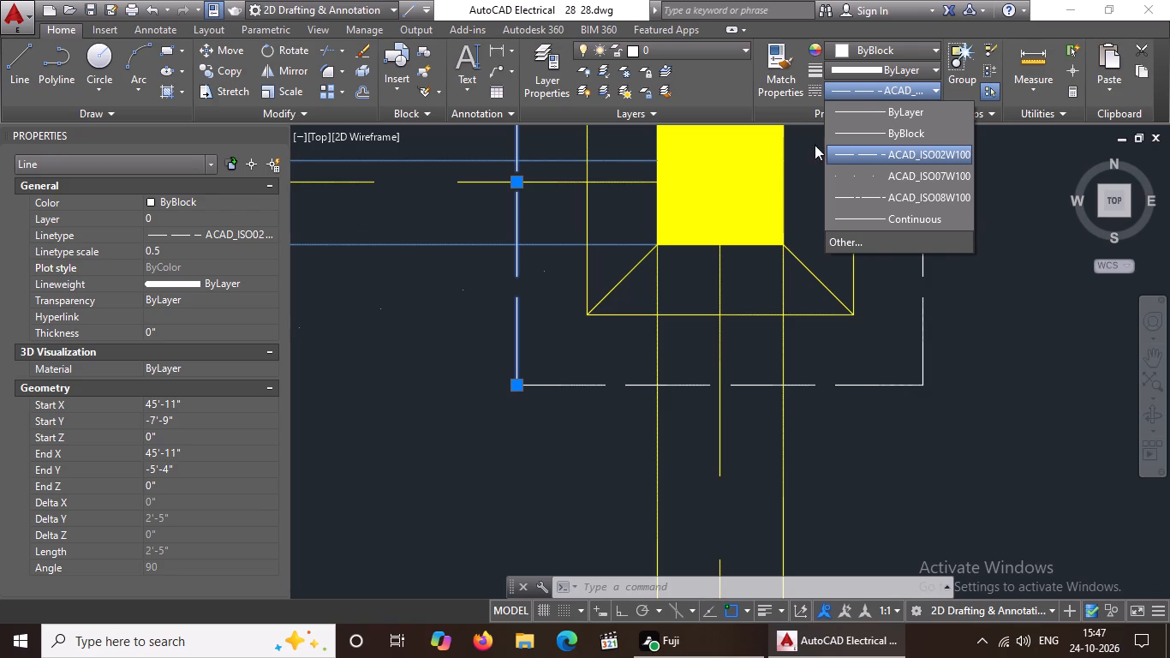
{"action": "left_click", "coordinate": [868, 153]}
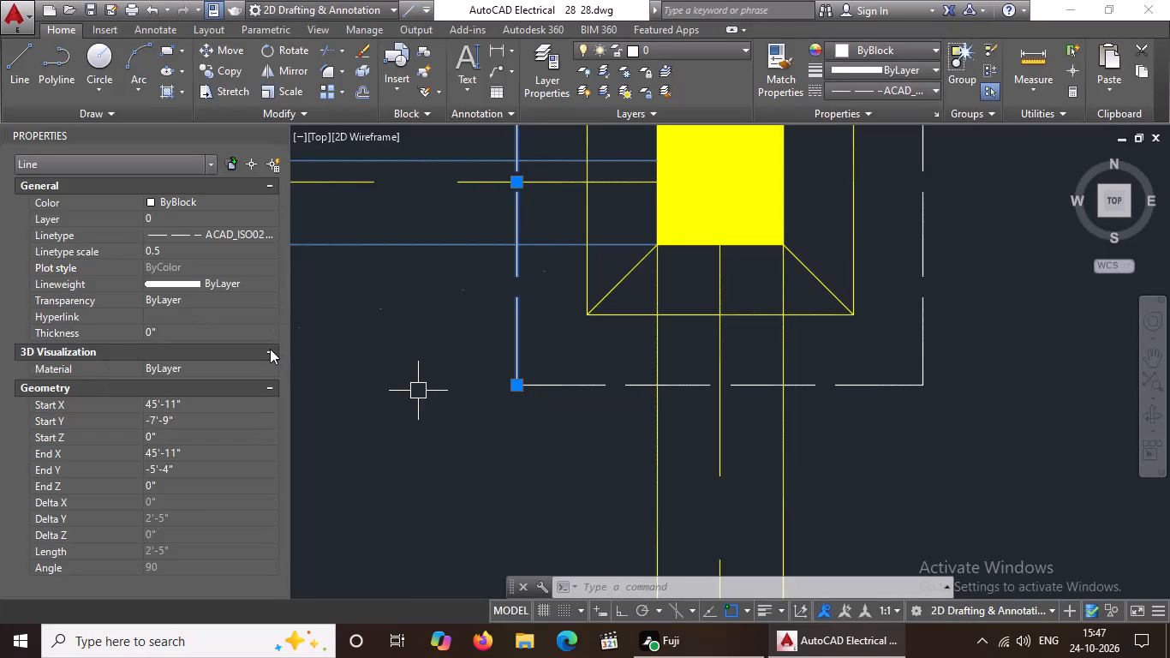
Give the upper edge of this right-column footing's outer white square linetype scale 0.5 and linetype ACAD_ISO02W100.
{"action": "scroll", "coordinate": [507, 386], "scroll_direction": "down", "scroll_amount": 3}
{"action": "scroll", "coordinate": [569, 279], "scroll_direction": "up", "scroll_amount": 2}
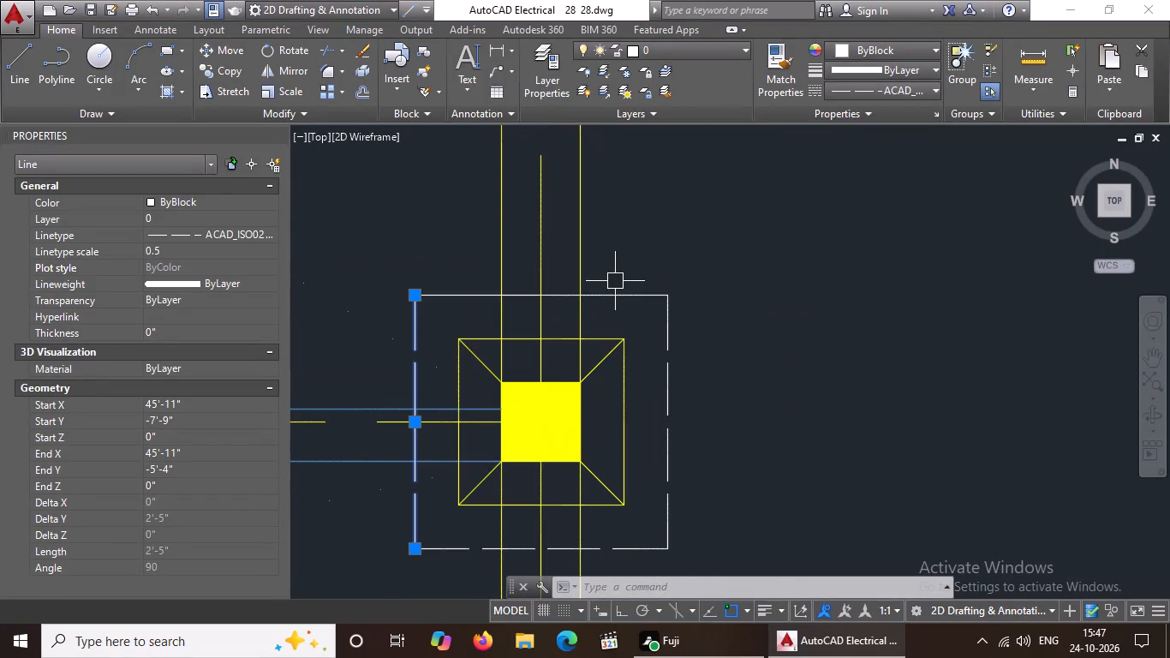
{"action": "left_click", "coordinate": [615, 292]}
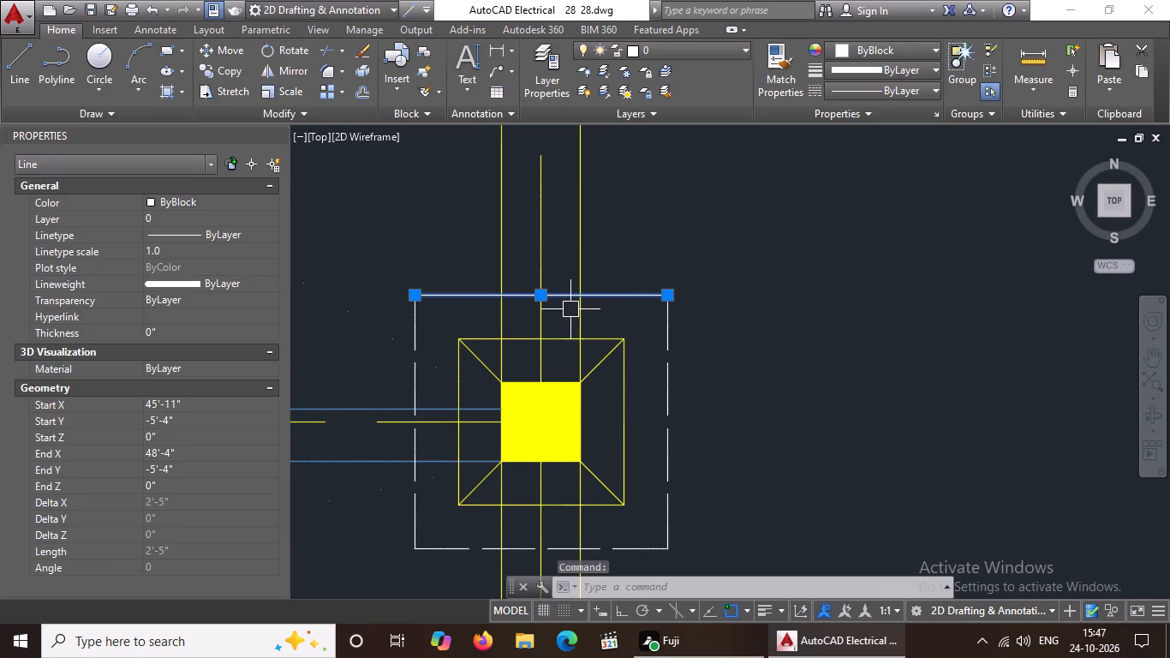
{"action": "left_click", "coordinate": [201, 249]}
{"action": "key", "text": "BackSpace"}
{"action": "key", "text": "BackSpace"}
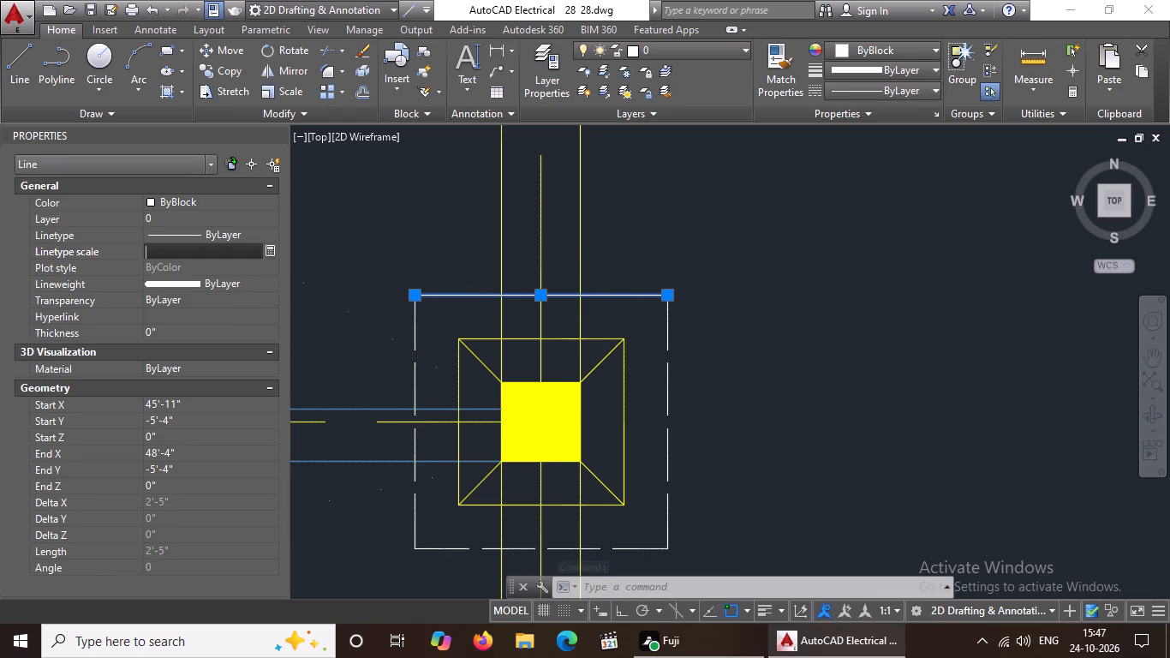
{"action": "type", "text": "0.5"}
{"action": "key", "text": "Return"}
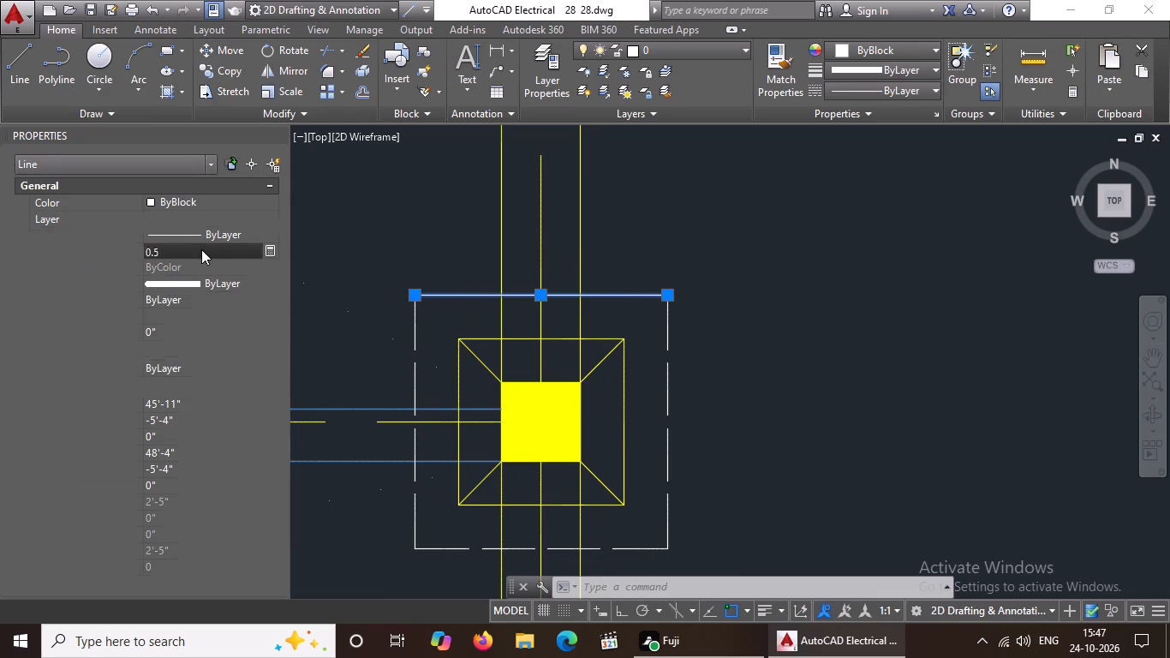
{"action": "left_click", "coordinate": [869, 92]}
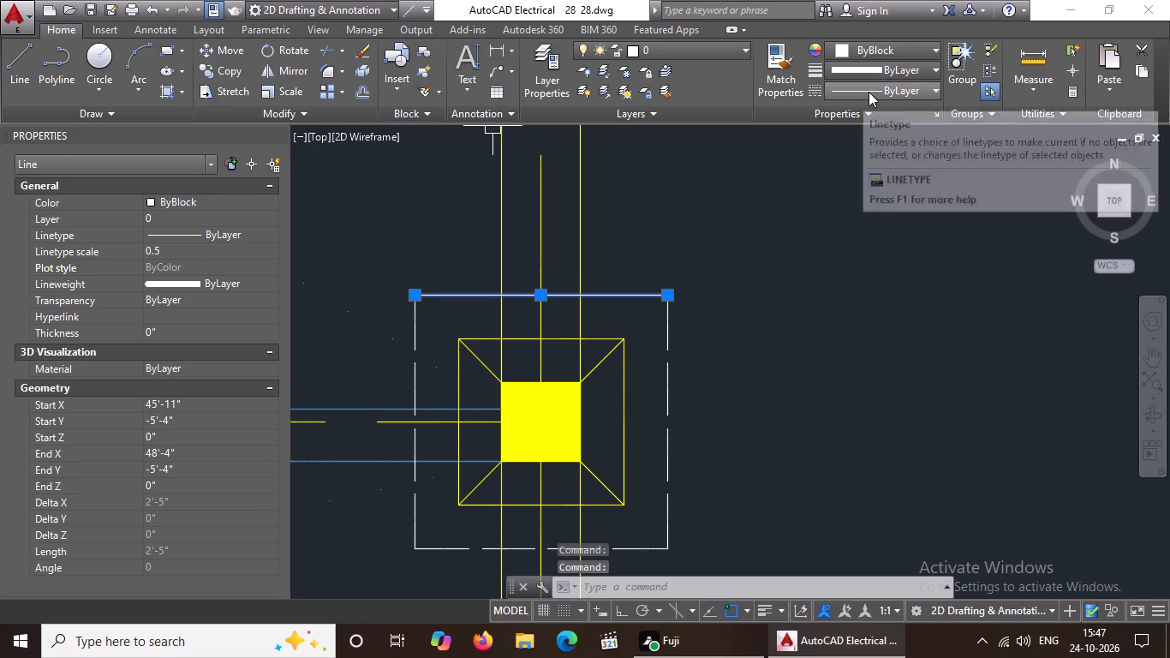
{"action": "left_click", "coordinate": [859, 151]}
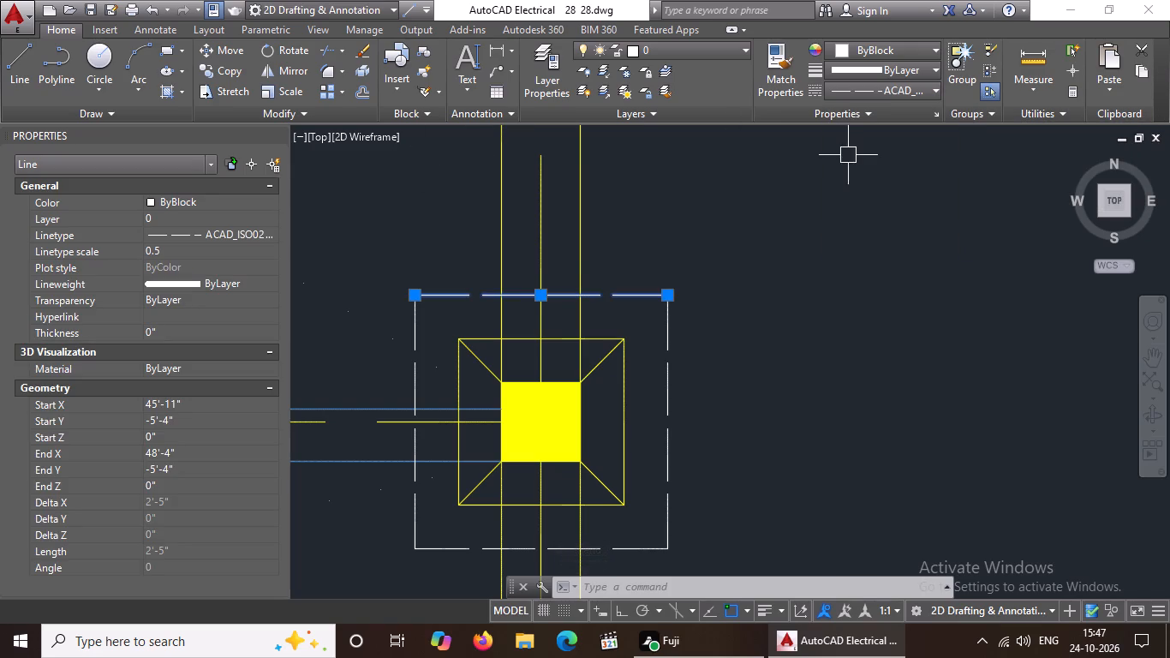
Examine the foundation plan for footings whose outer white squares still need the dashed linetype.
{"action": "scroll", "coordinate": [726, 282], "scroll_direction": "down", "scroll_amount": 3}
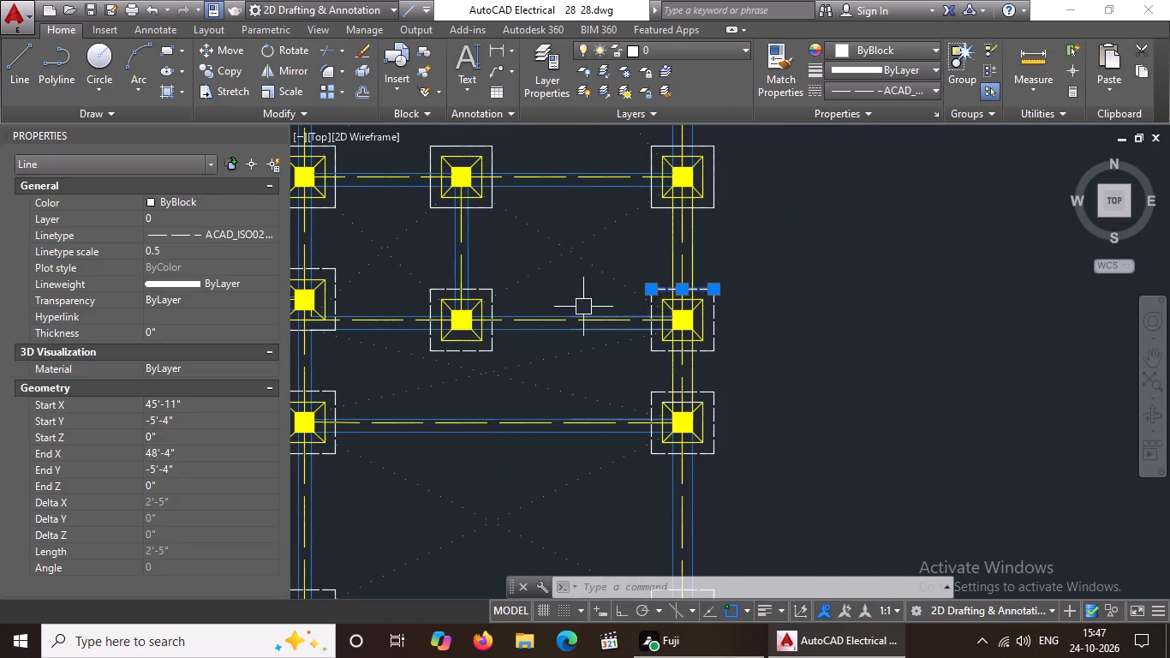
{"action": "scroll", "coordinate": [583, 307], "scroll_direction": "down", "scroll_amount": 1}
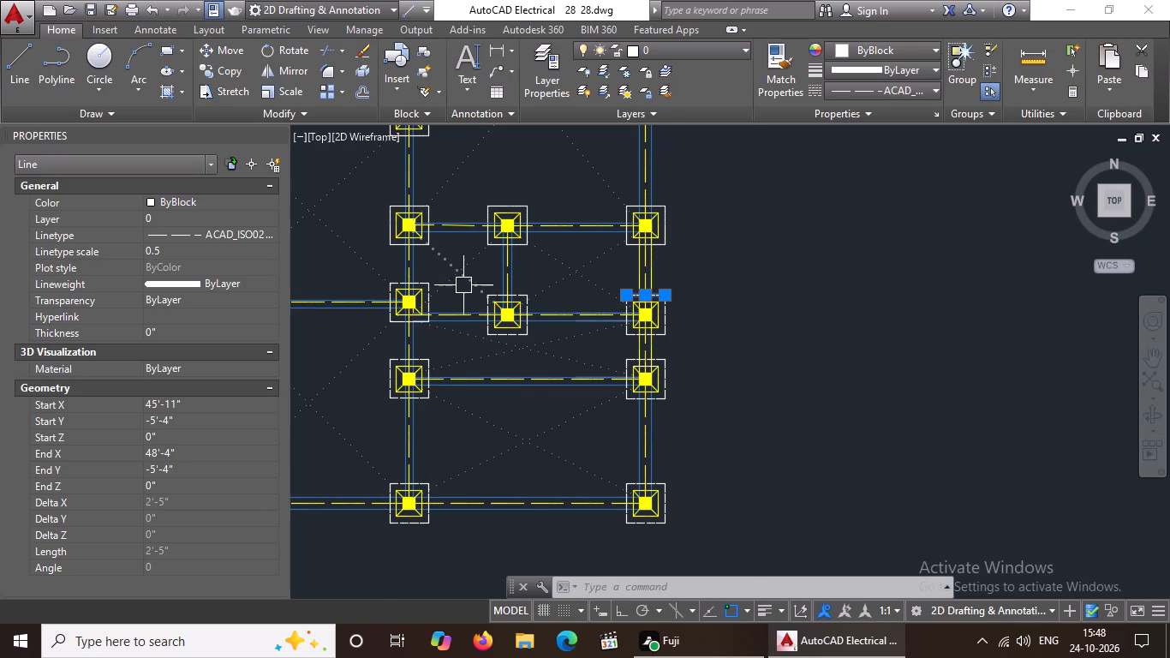
{"action": "scroll", "coordinate": [463, 285], "scroll_direction": "up", "scroll_amount": 1}
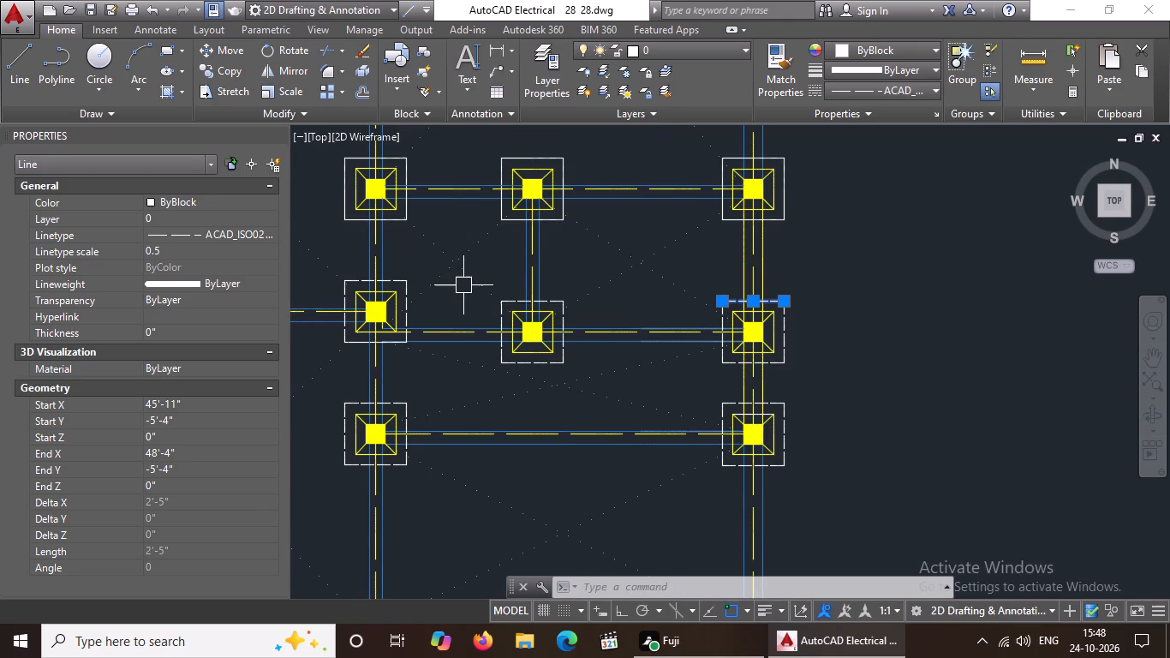
{"action": "scroll", "coordinate": [554, 374], "scroll_direction": "down", "scroll_amount": 1}
{"action": "scroll", "coordinate": [409, 333], "scroll_direction": "down", "scroll_amount": 2}
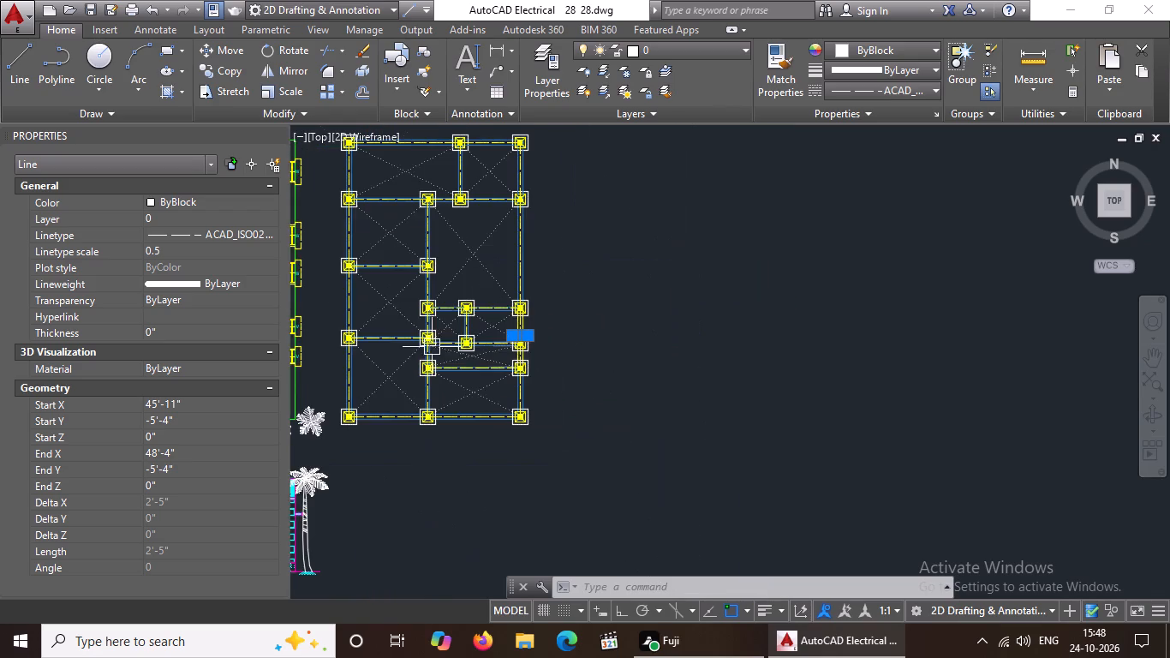
{"action": "scroll", "coordinate": [343, 315], "scroll_direction": "up", "scroll_amount": 2}
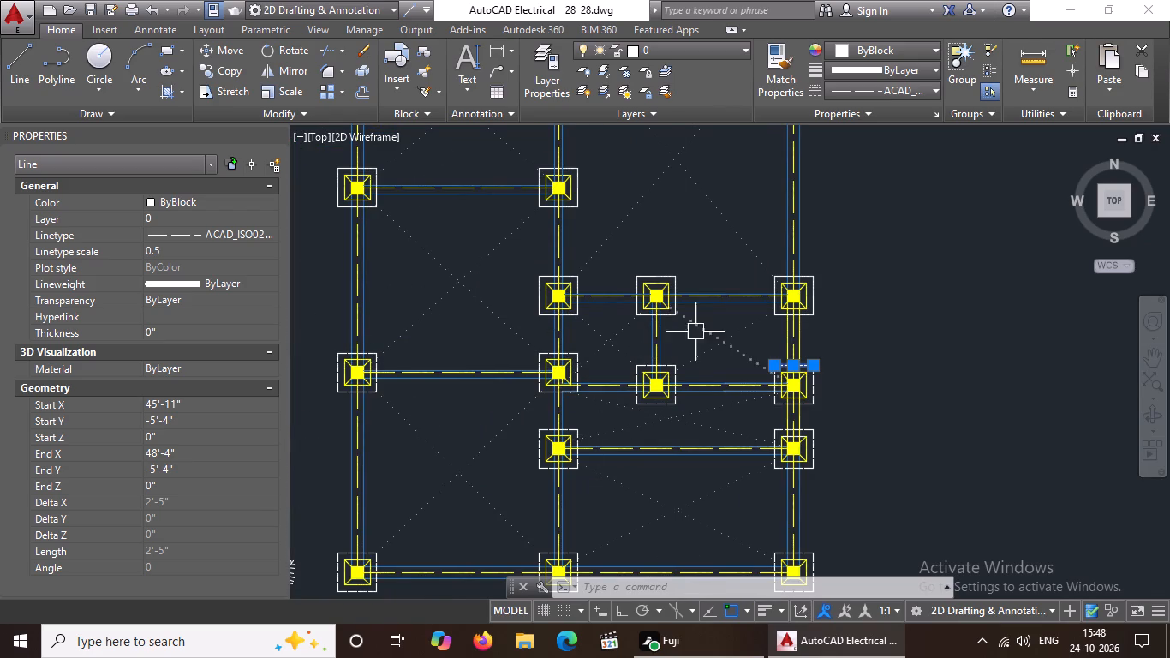
{"action": "scroll", "coordinate": [699, 338], "scroll_direction": "down", "scroll_amount": 1}
{"action": "scroll", "coordinate": [695, 353], "scroll_direction": "up", "scroll_amount": 2}
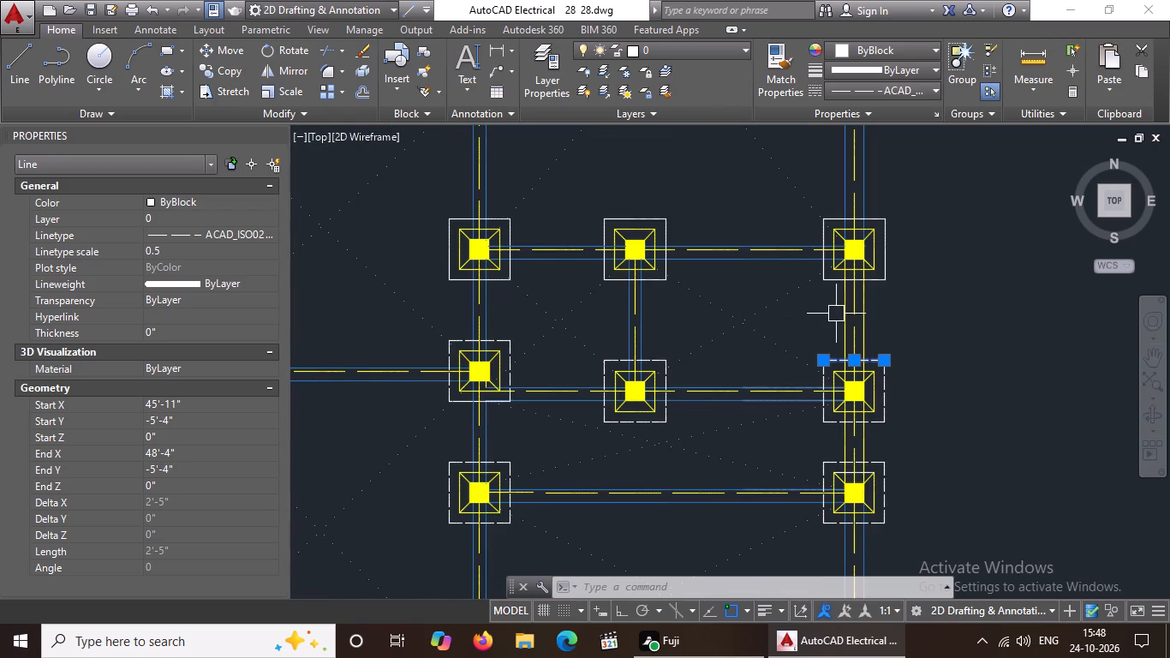
{"action": "scroll", "coordinate": [878, 277], "scroll_direction": "up", "scroll_amount": 2}
{"action": "scroll", "coordinate": [865, 280], "scroll_direction": "down", "scroll_amount": 2}
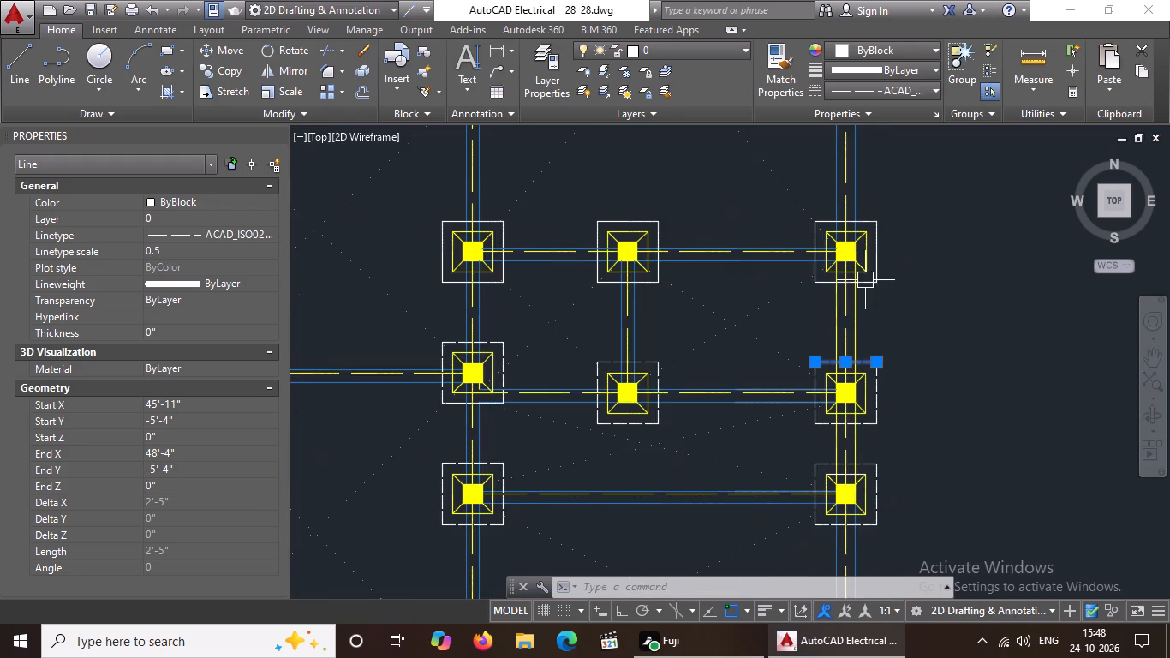
{"action": "scroll", "coordinate": [565, 326], "scroll_direction": "down", "scroll_amount": 2}
On the second column's fourth footing from the bottom, give the outer white square's lower edge linetype ACAD_ISO02W100 with linetype scale 0.5.
{"action": "scroll", "coordinate": [513, 304], "scroll_direction": "up", "scroll_amount": 2}
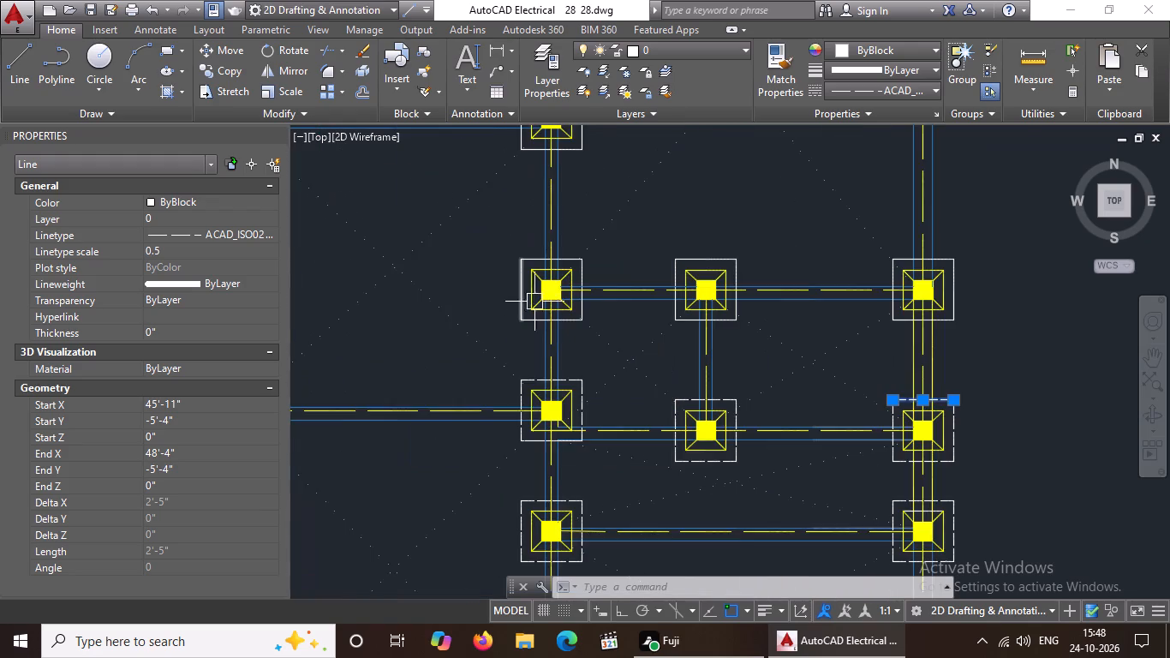
{"action": "scroll", "coordinate": [577, 317], "scroll_direction": "up", "scroll_amount": 3}
{"action": "left_click", "coordinate": [538, 326]}
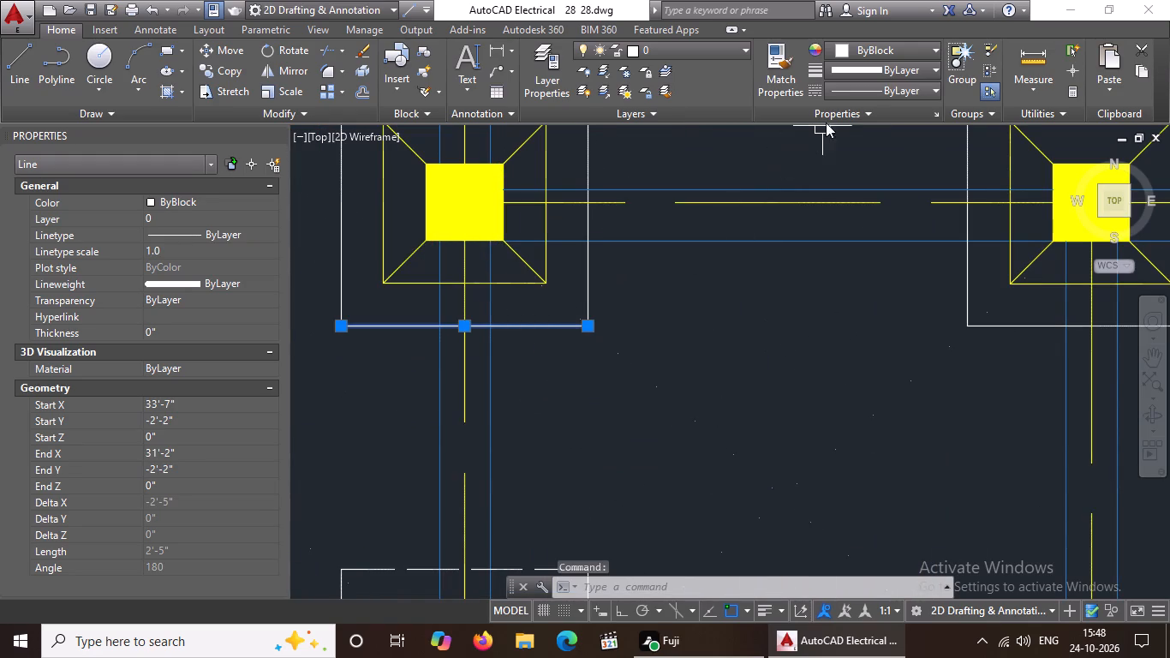
{"action": "left_click", "coordinate": [867, 87]}
{"action": "left_click", "coordinate": [864, 153]}
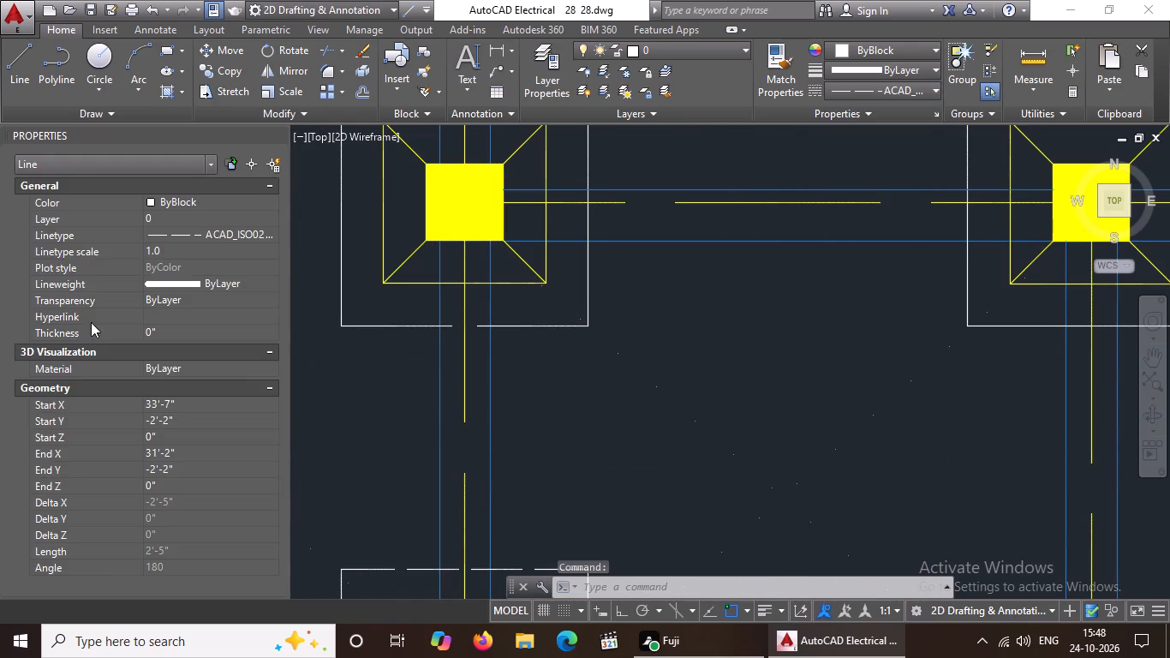
{"action": "left_click", "coordinate": [181, 244]}
{"action": "key", "text": "BackSpace"}
{"action": "key", "text": "BackSpace"}
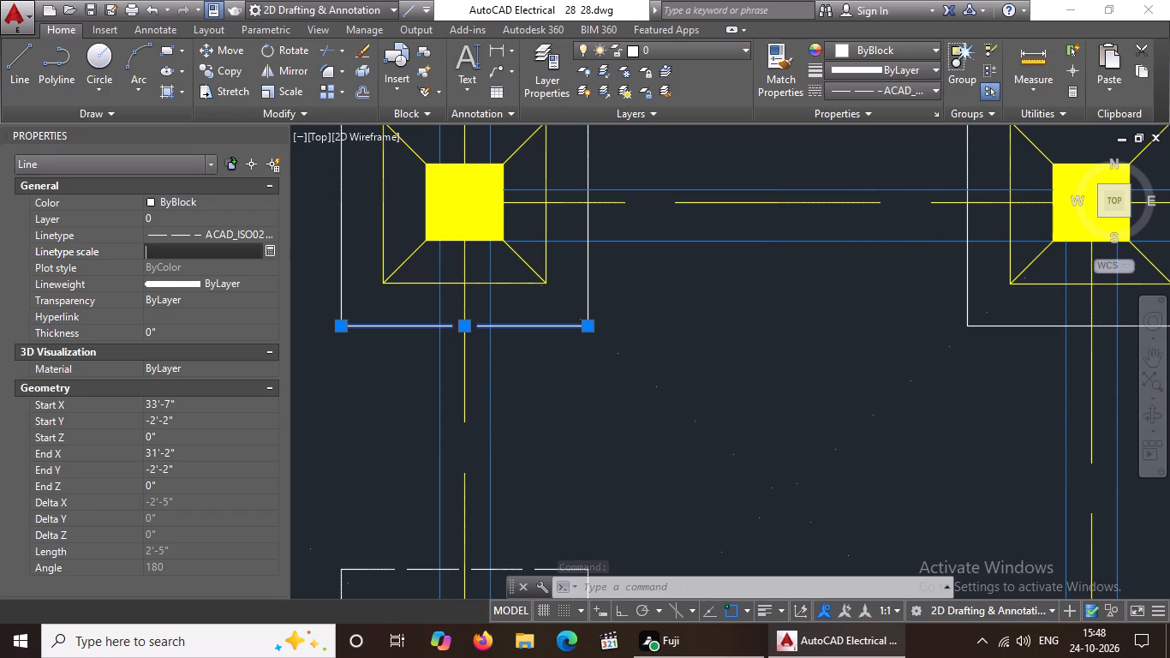
{"action": "key", "text": "BackSpace"}
{"action": "type", "text": "0.5"}
{"action": "key", "text": "Return"}
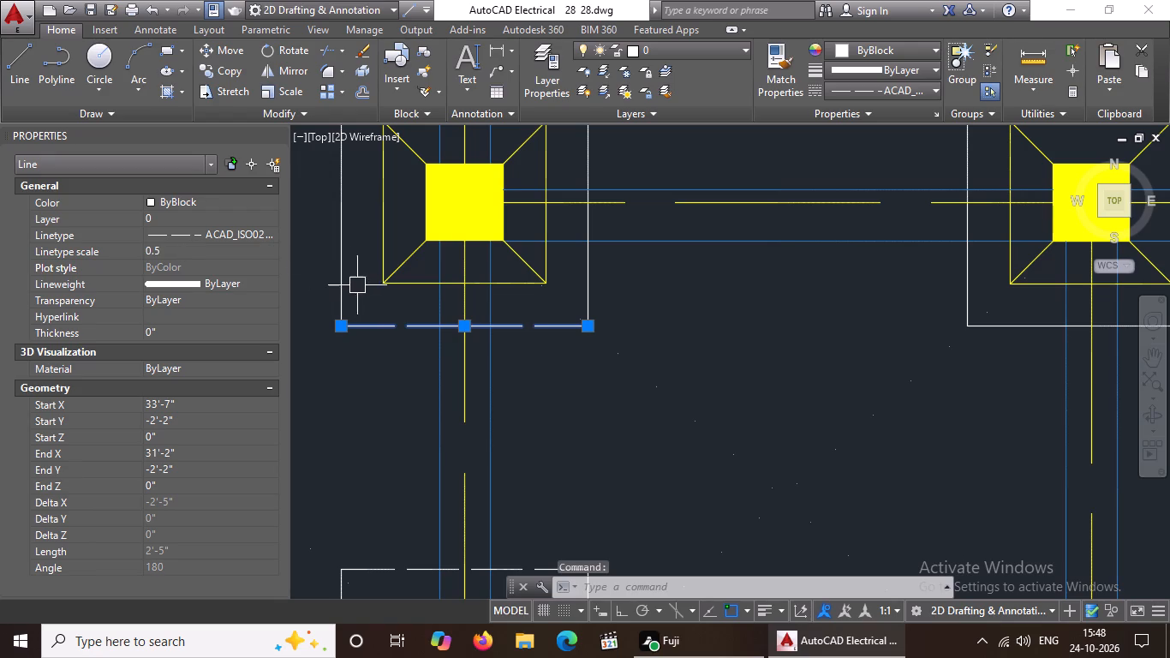
Give the left edge of the same footing's outer white square linetype ACAD_ISO02W100 with linetype scale 0.5.
{"action": "left_click", "coordinate": [341, 266]}
{"action": "left_click", "coordinate": [859, 82]}
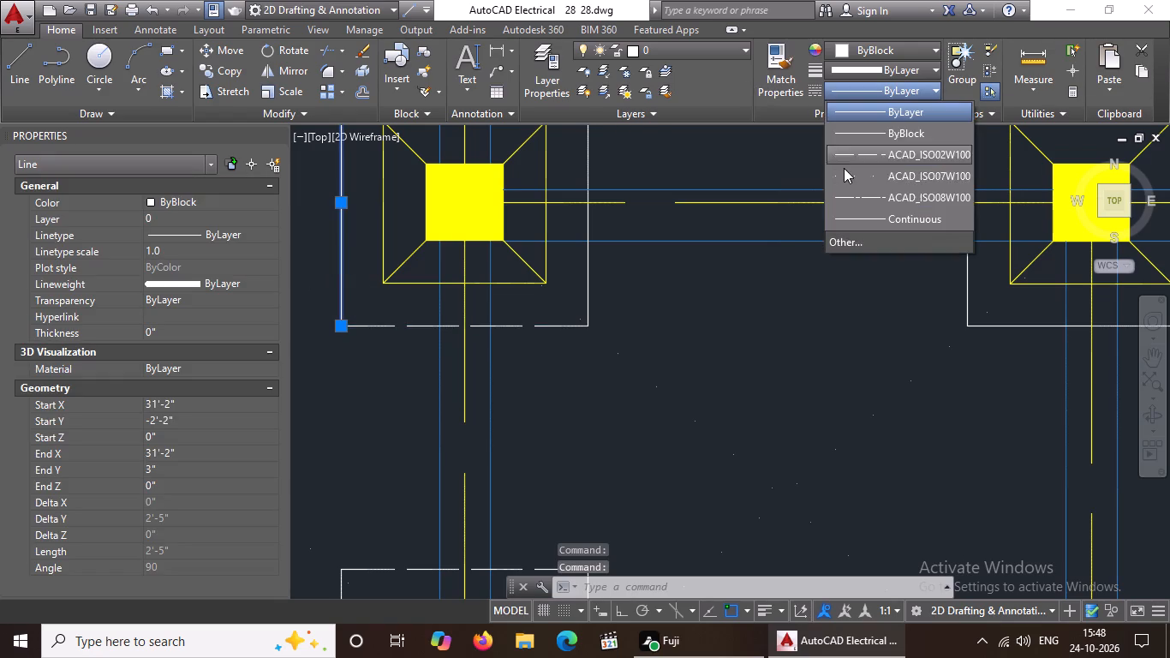
{"action": "left_click", "coordinate": [848, 147]}
{"action": "left_click", "coordinate": [176, 253]}
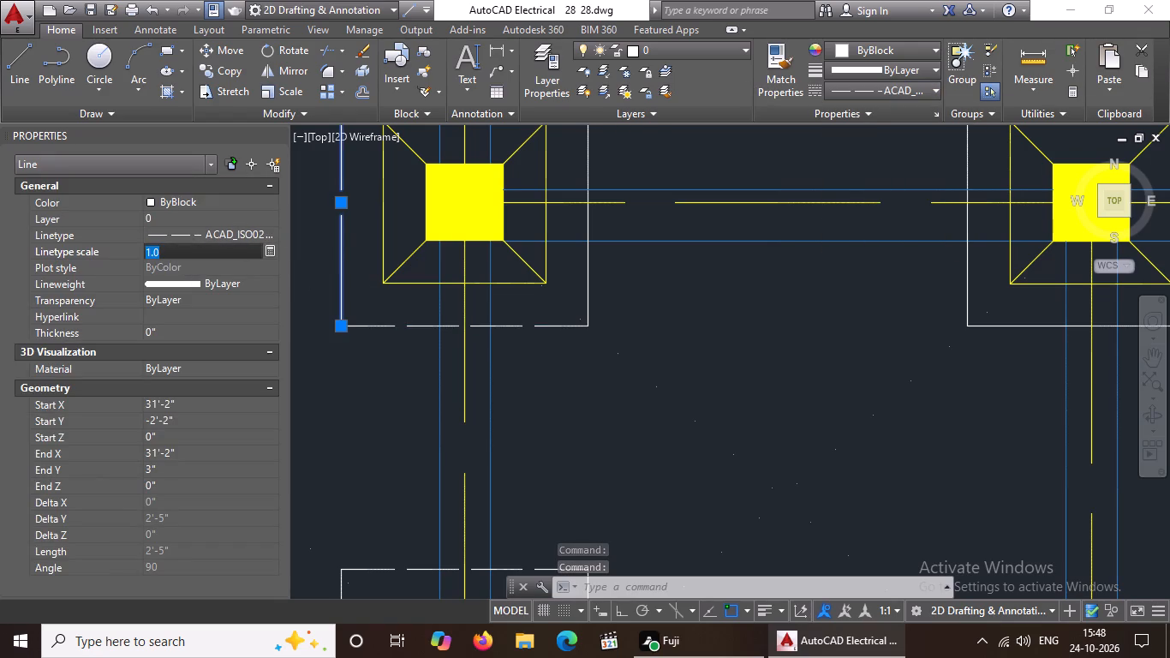
{"action": "key", "text": "BackSpace"}
{"action": "key", "text": "BackSpace"}
{"action": "key", "text": "BackSpace"}
{"action": "type", "text": "0.5"}
{"action": "key", "text": "Return"}
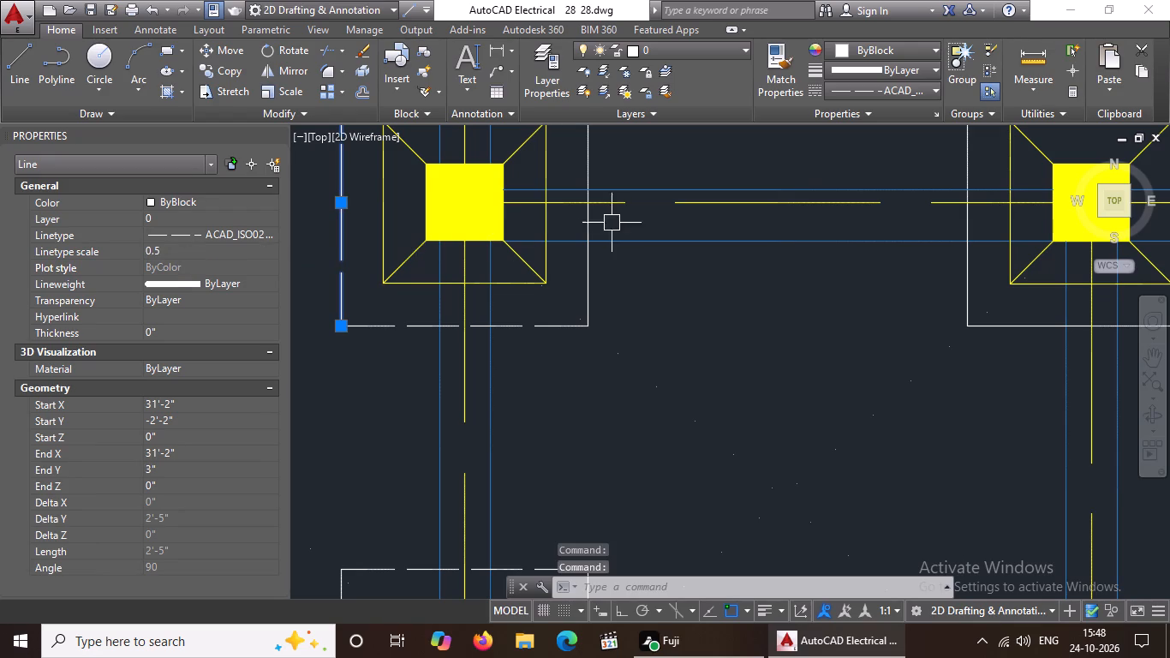
Give the right edge of this footing's outer white square linetype ACAD_ISO02W100 with linetype scale 0.5.
{"action": "left_click", "coordinate": [593, 270]}
{"action": "left_click", "coordinate": [846, 81]}
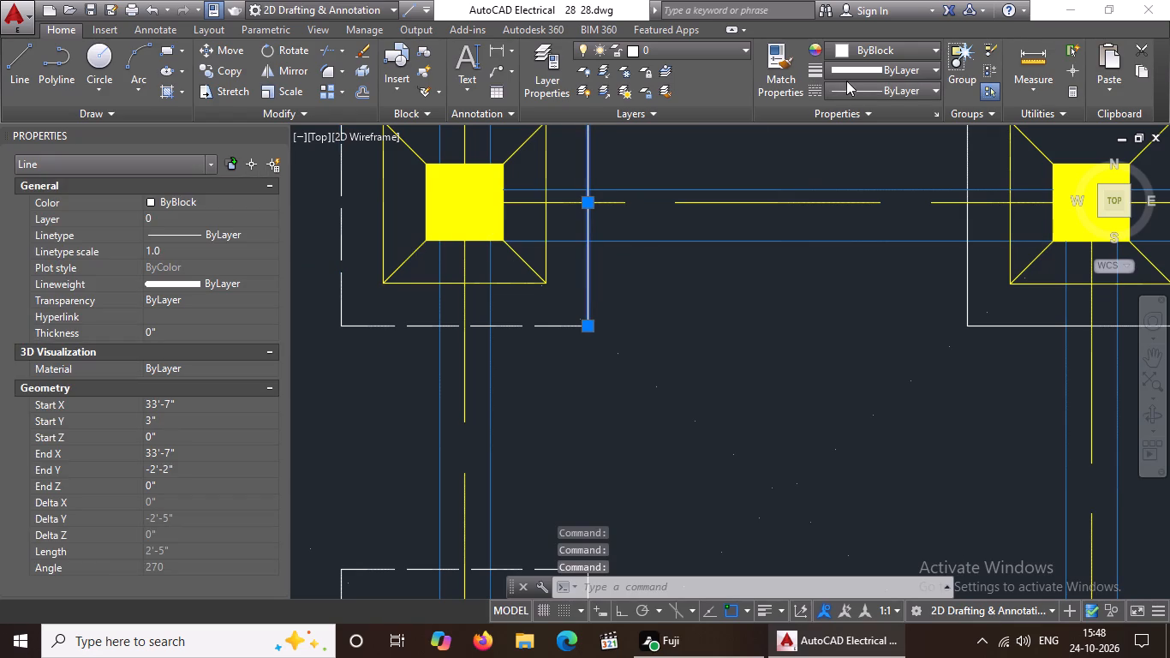
{"action": "left_click", "coordinate": [848, 89]}
{"action": "left_click", "coordinate": [862, 148]}
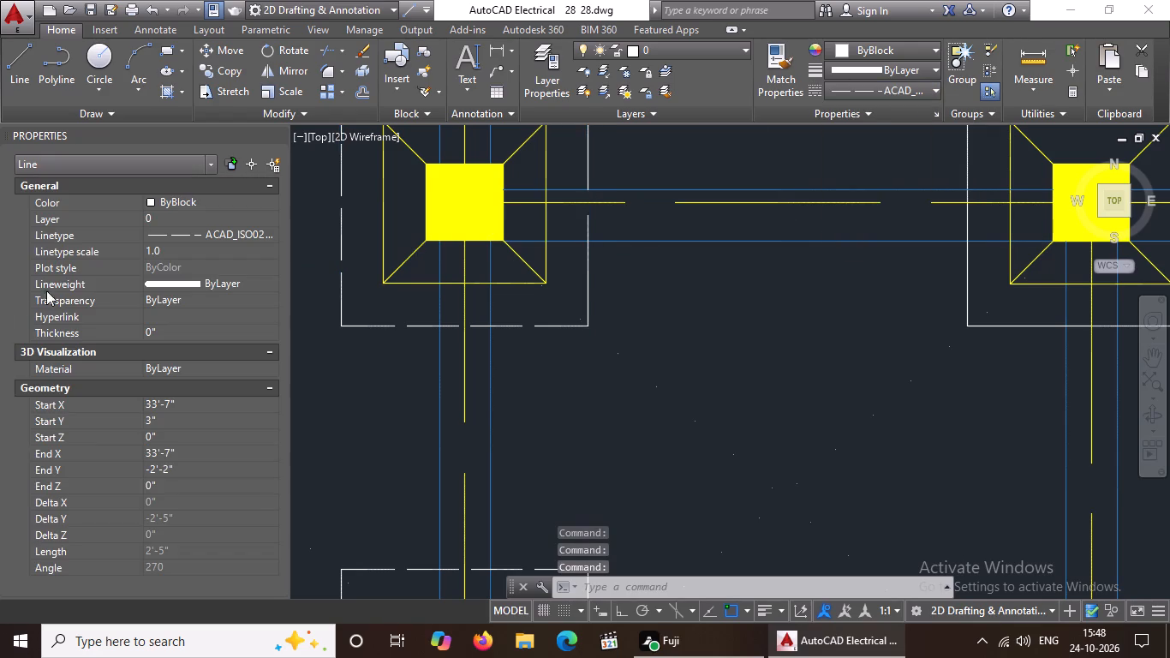
{"action": "left_click", "coordinate": [193, 251]}
{"action": "key", "text": "BackSpace"}
{"action": "key", "text": "BackSpace"}
{"action": "key", "text": "BackSpace"}
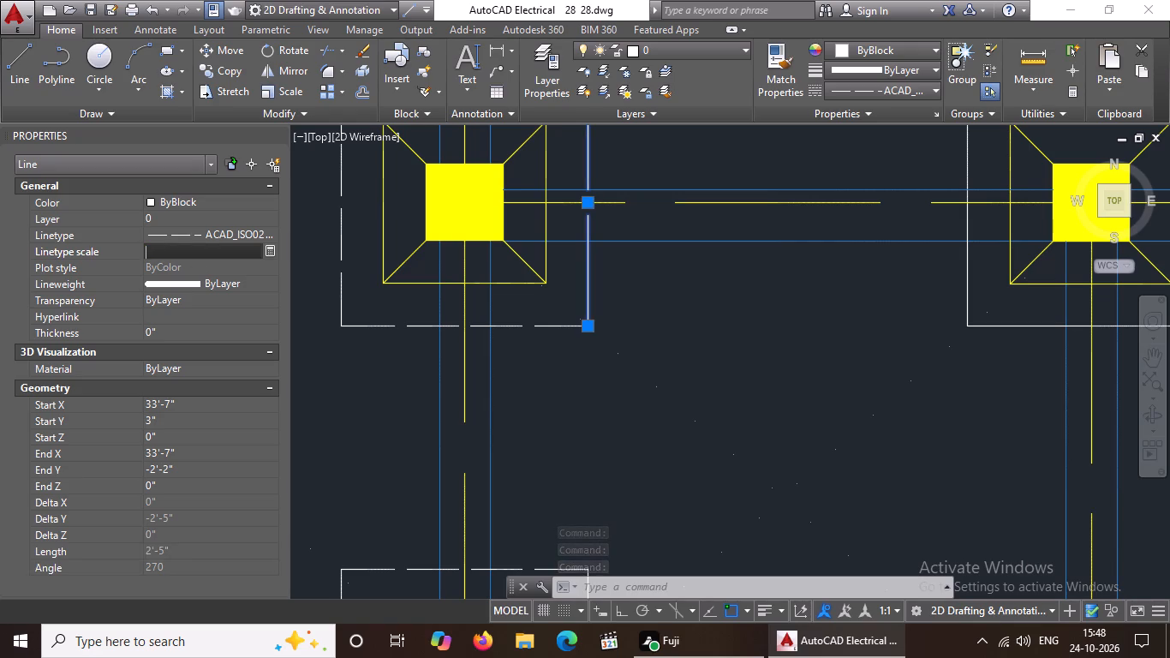
{"action": "type", "text": "0.5"}
{"action": "key", "text": "Return"}
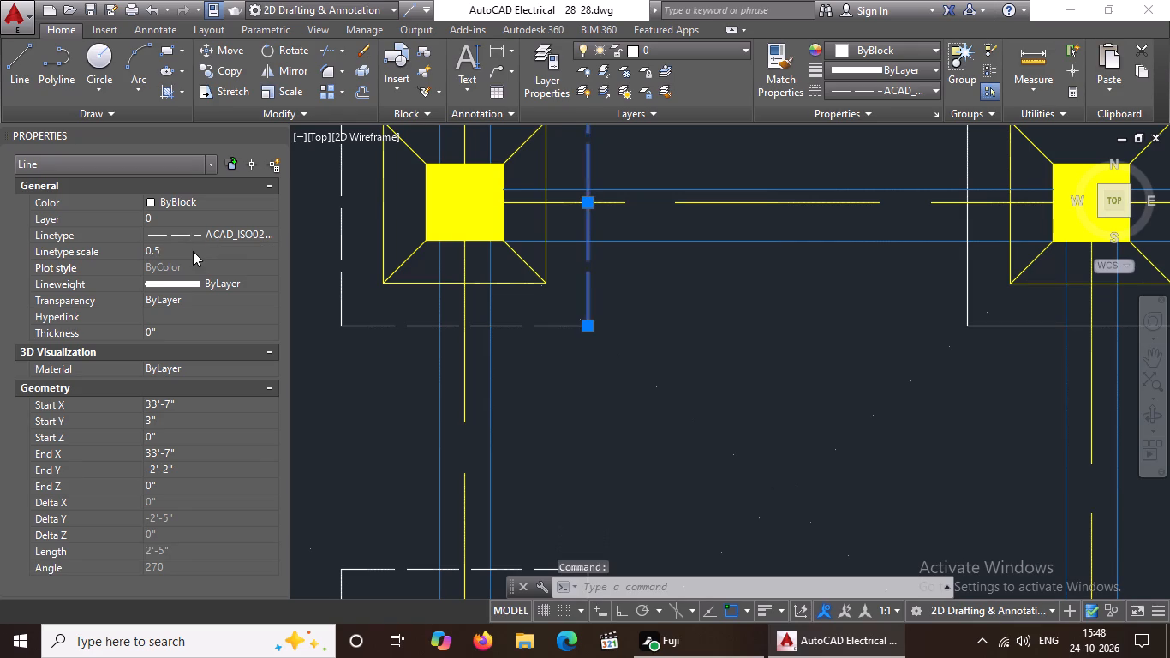
Give the upper edge of this footing's outer white square linetype ACAD_ISO02W100 with linetype scale 0.5.
{"action": "scroll", "coordinate": [423, 260], "scroll_direction": "down", "scroll_amount": 2}
{"action": "scroll", "coordinate": [421, 148], "scroll_direction": "up", "scroll_amount": 2}
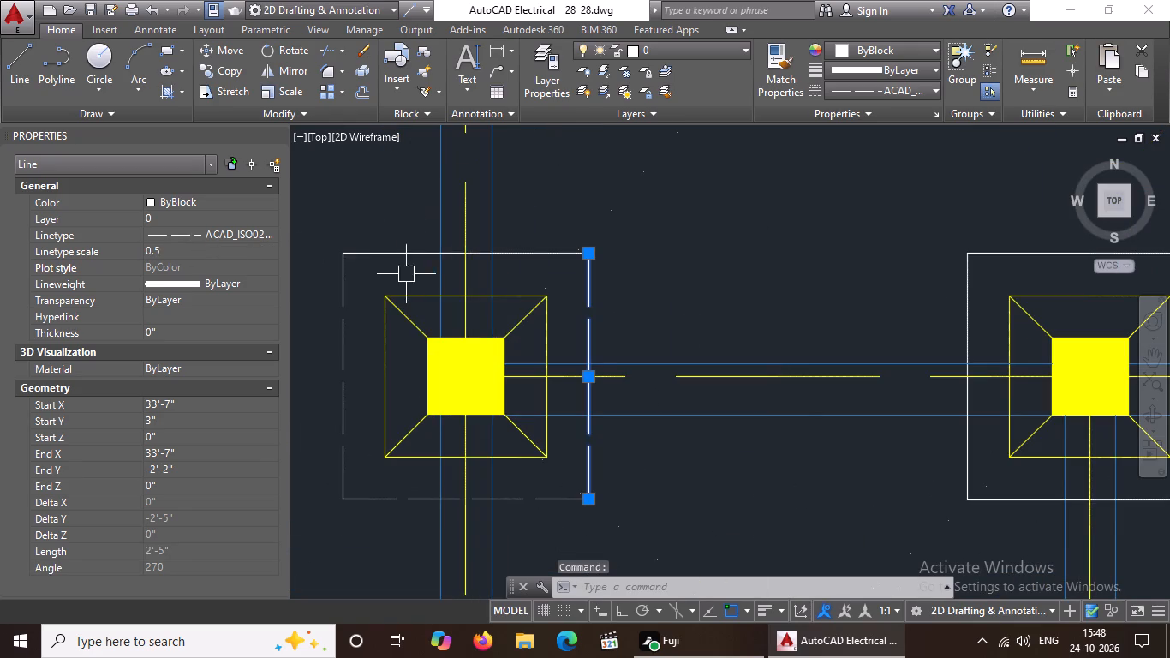
{"action": "left_click", "coordinate": [398, 254]}
{"action": "left_click", "coordinate": [880, 87]}
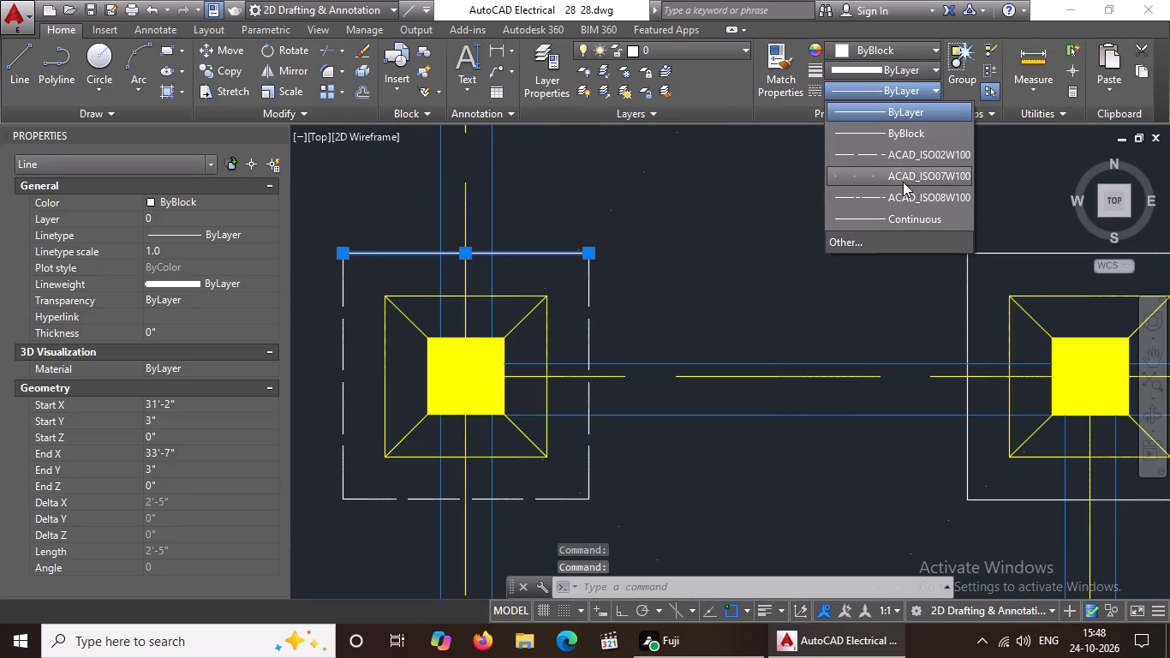
{"action": "left_click", "coordinate": [878, 153]}
{"action": "left_click", "coordinate": [184, 255]}
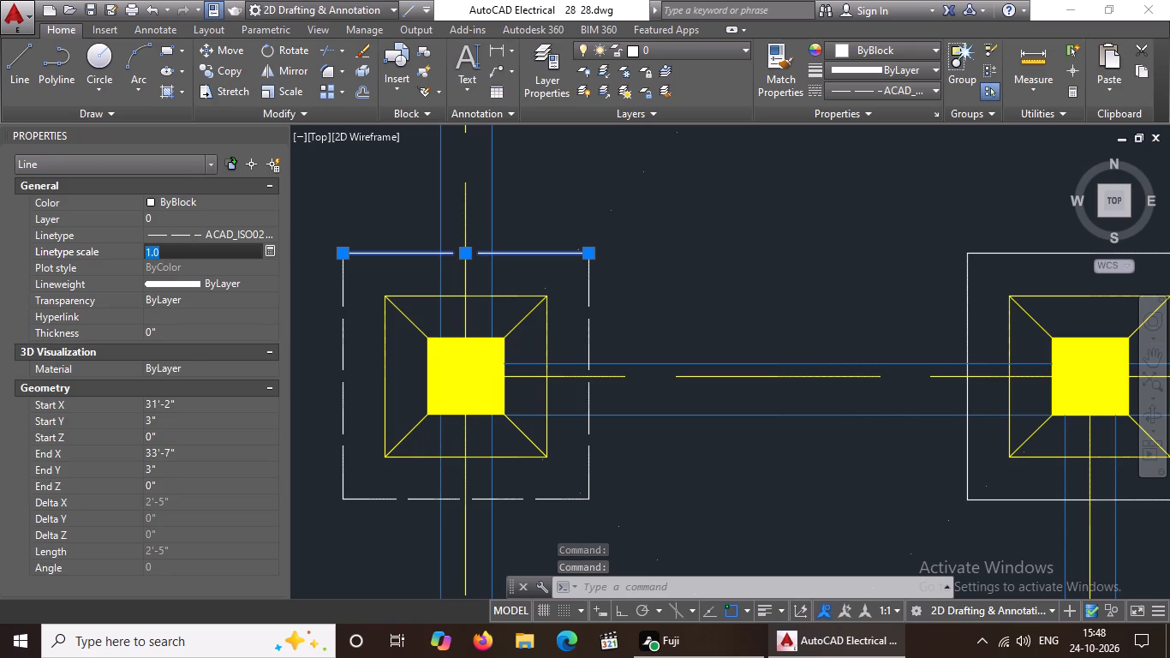
{"action": "key", "text": "BackSpace"}
{"action": "key", "text": "BackSpace"}
{"action": "key", "text": "BackSpace"}
{"action": "type", "text": "0.5"}
{"action": "key", "text": "Return"}
On the middle footing of the same row, give the outer white square's lower edge linetype ACAD_ISO02W100 with linetype scale 0.5.
{"action": "scroll", "coordinate": [466, 396], "scroll_direction": "down", "scroll_amount": 5}
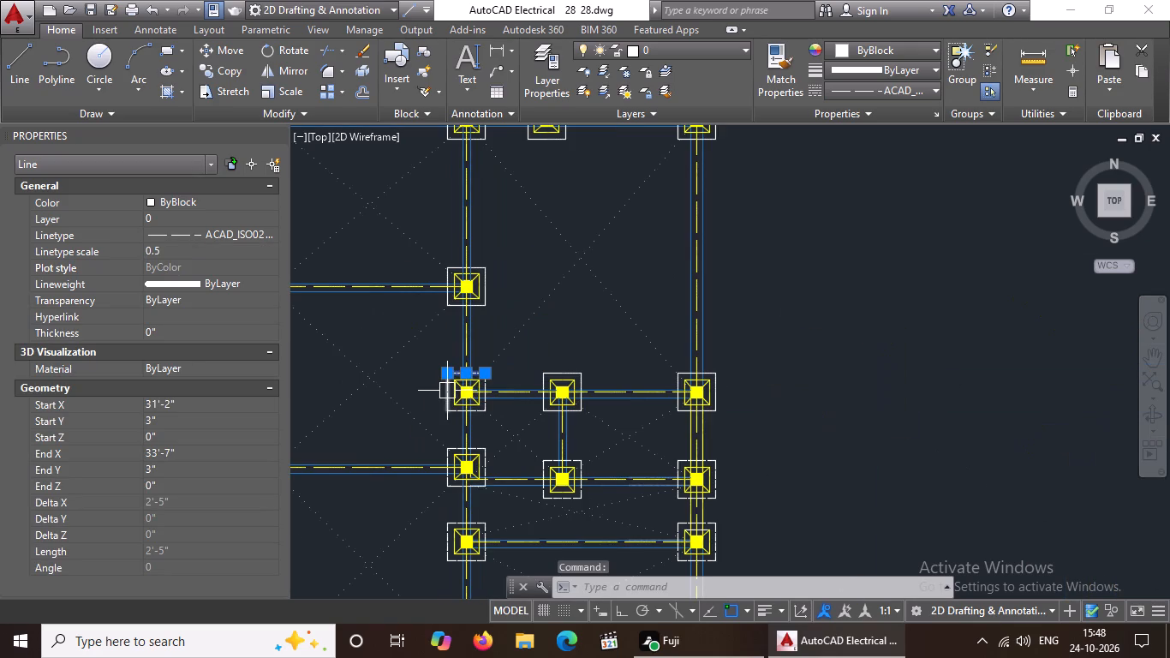
{"action": "scroll", "coordinate": [541, 434], "scroll_direction": "up", "scroll_amount": 4}
{"action": "left_click", "coordinate": [600, 296]}
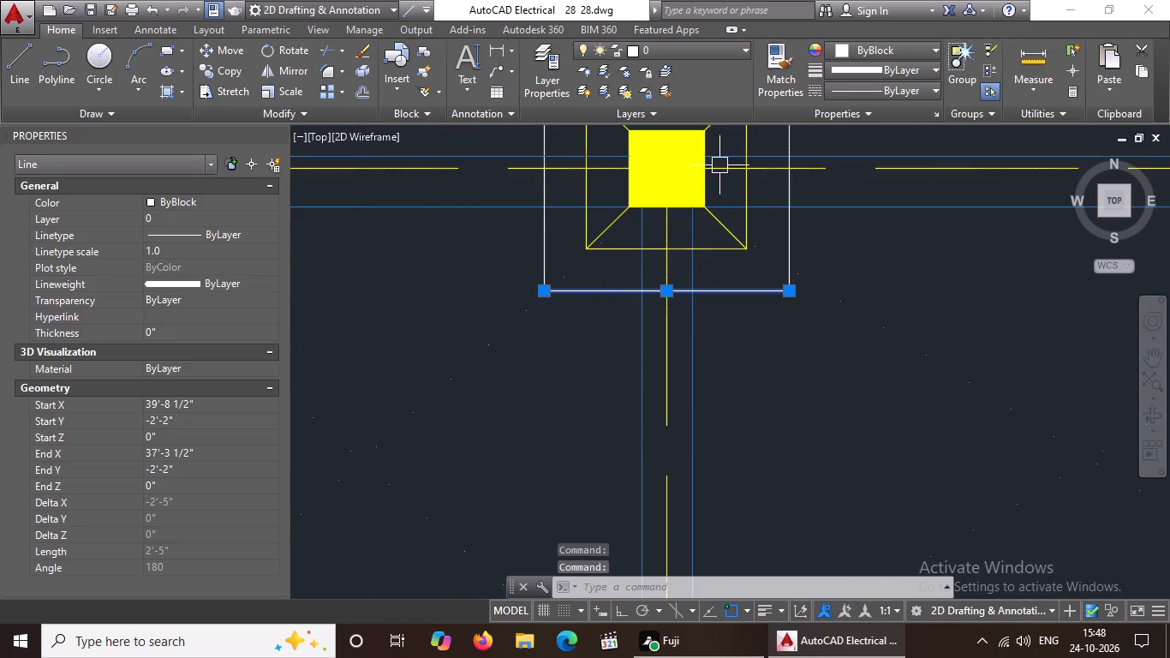
{"action": "left_click_drag", "start_coordinate": [854, 93], "coordinate": [859, 102]}
{"action": "left_click", "coordinate": [863, 90]}
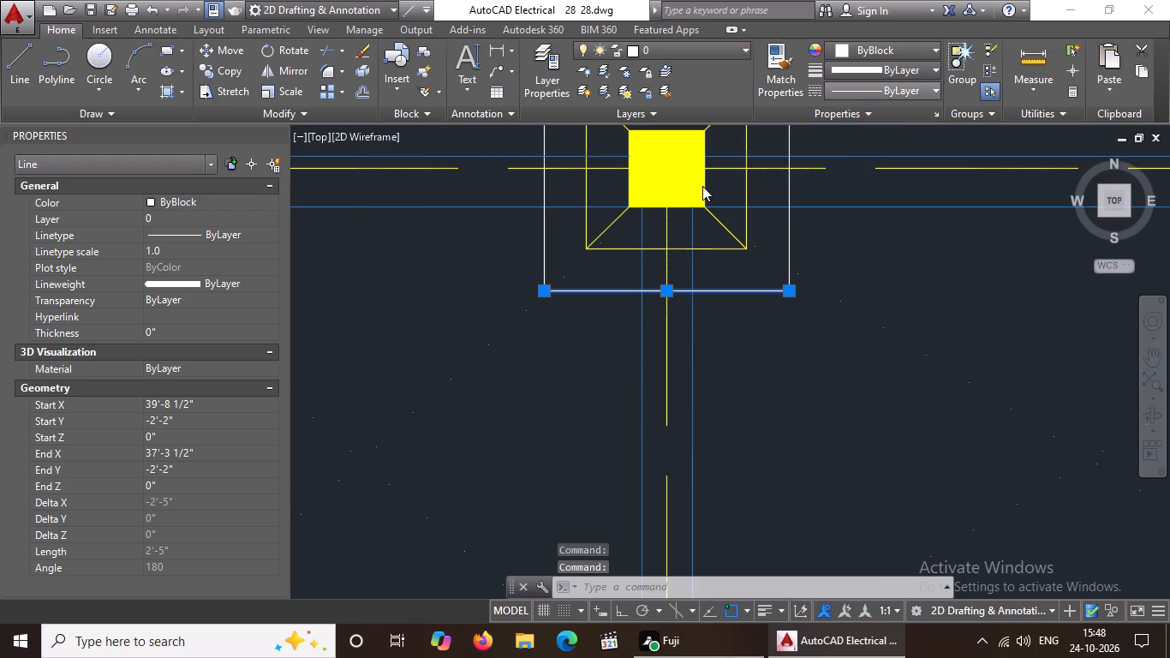
{"action": "left_click", "coordinate": [867, 157]}
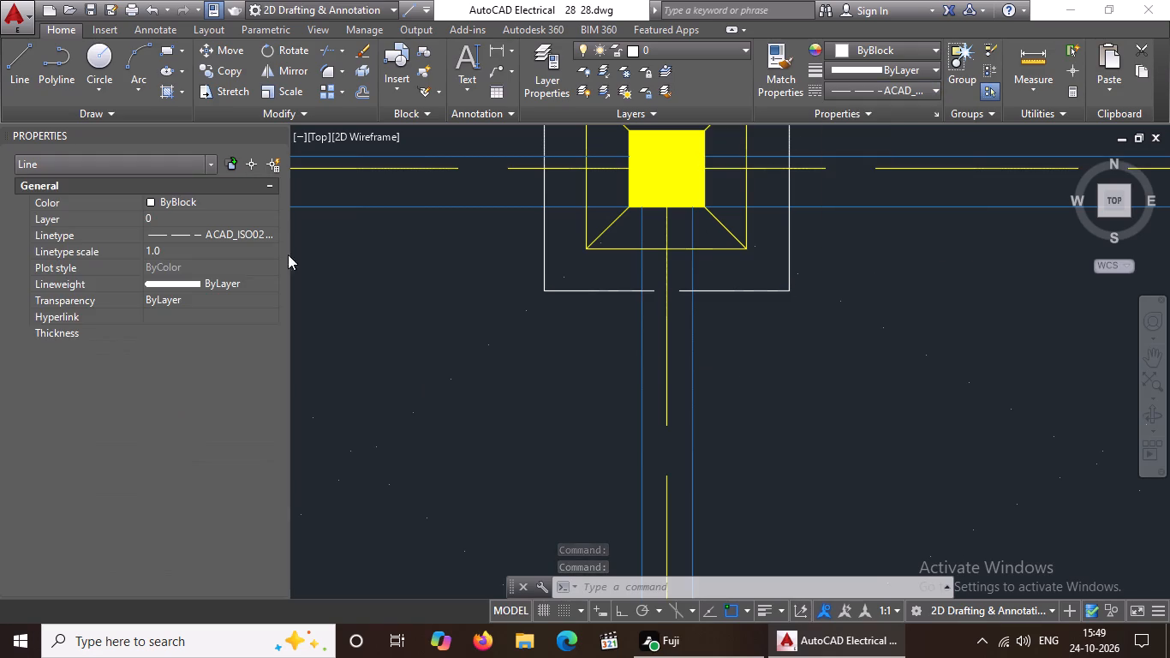
{"action": "left_click", "coordinate": [194, 246]}
{"action": "key", "text": "BackSpace"}
{"action": "key", "text": "BackSpace"}
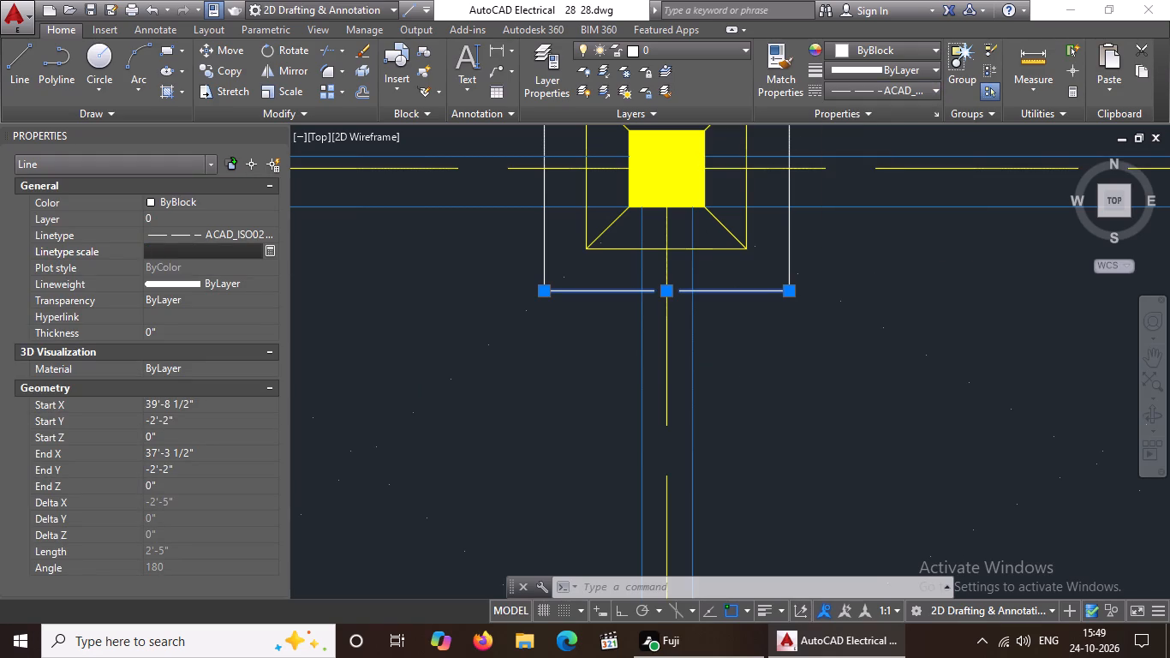
{"action": "key", "text": "BackSpace"}
{"action": "type", "text": "0.5"}
{"action": "key", "text": "Return"}
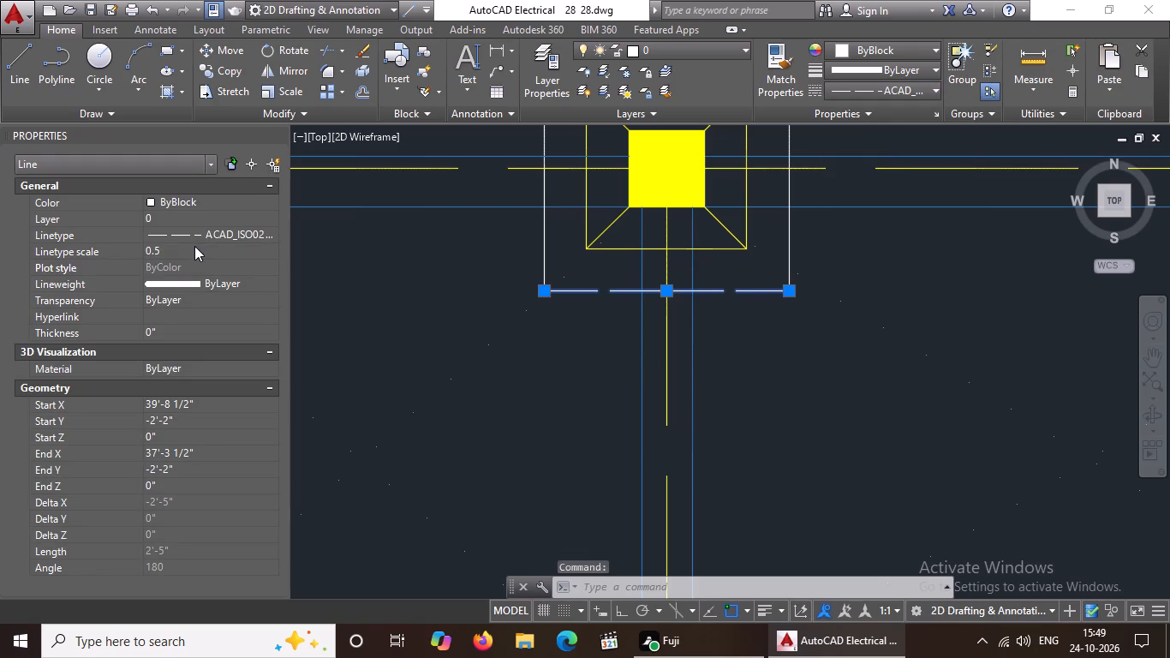
Give the upper edge of this middle footing's outer white square linetype ACAD_ISO02W100 with linetype scale 0.5.
{"action": "scroll", "coordinate": [744, 360], "scroll_direction": "down", "scroll_amount": 3}
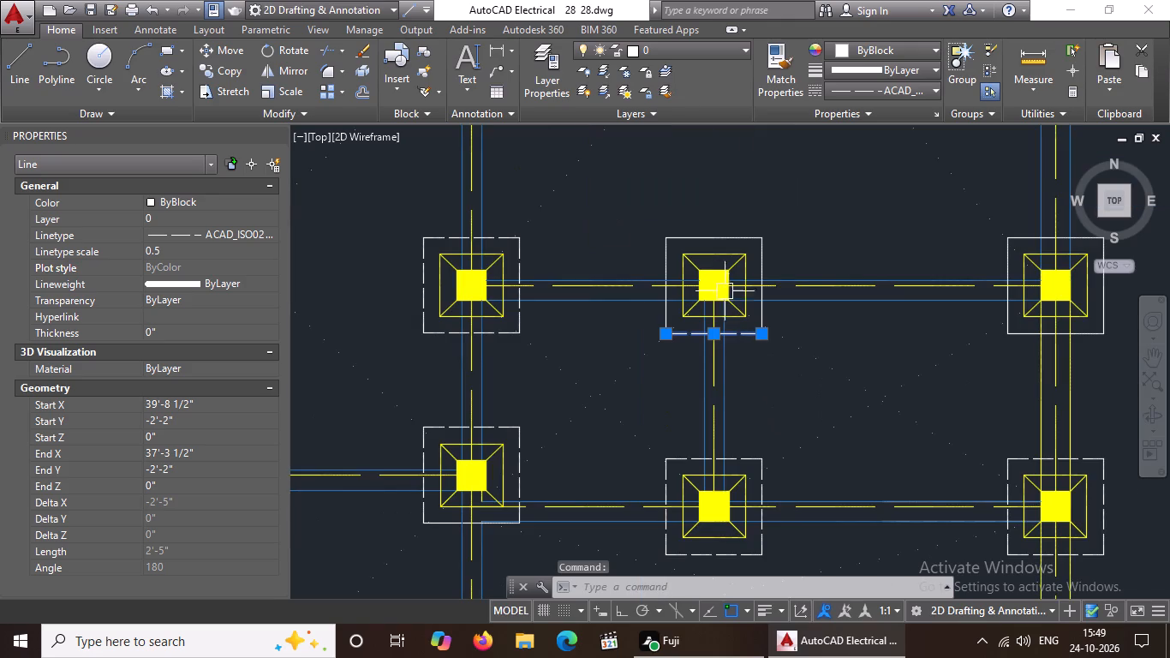
{"action": "scroll", "coordinate": [712, 235], "scroll_direction": "up", "scroll_amount": 2}
{"action": "left_click", "coordinate": [707, 245]}
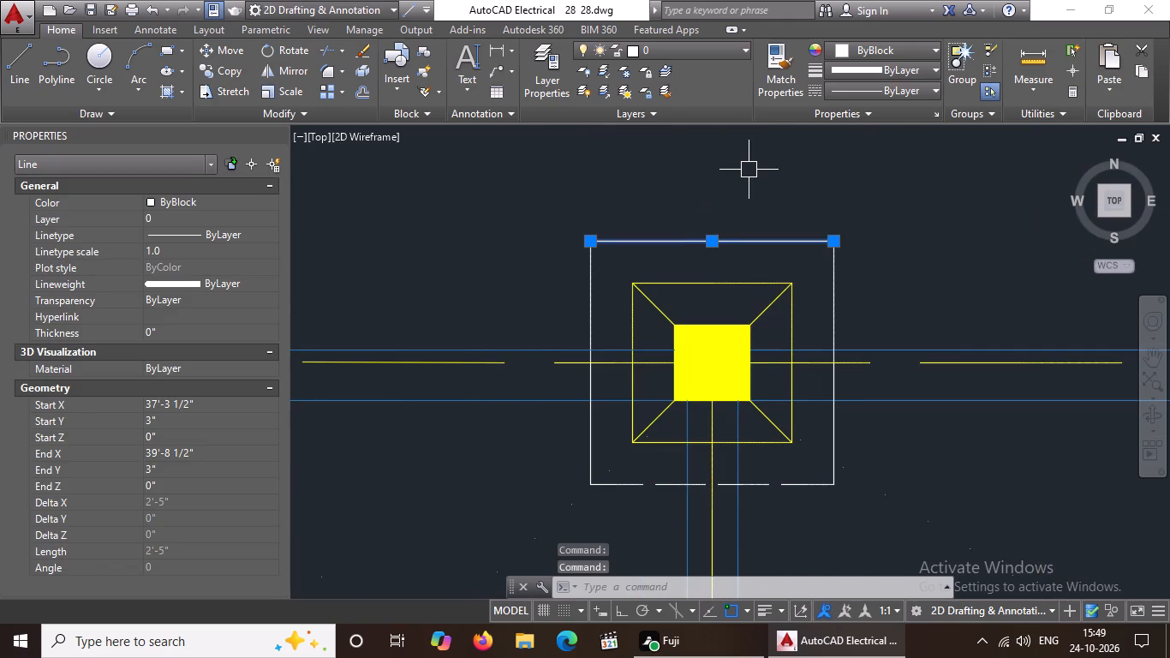
{"action": "left_click", "coordinate": [863, 93]}
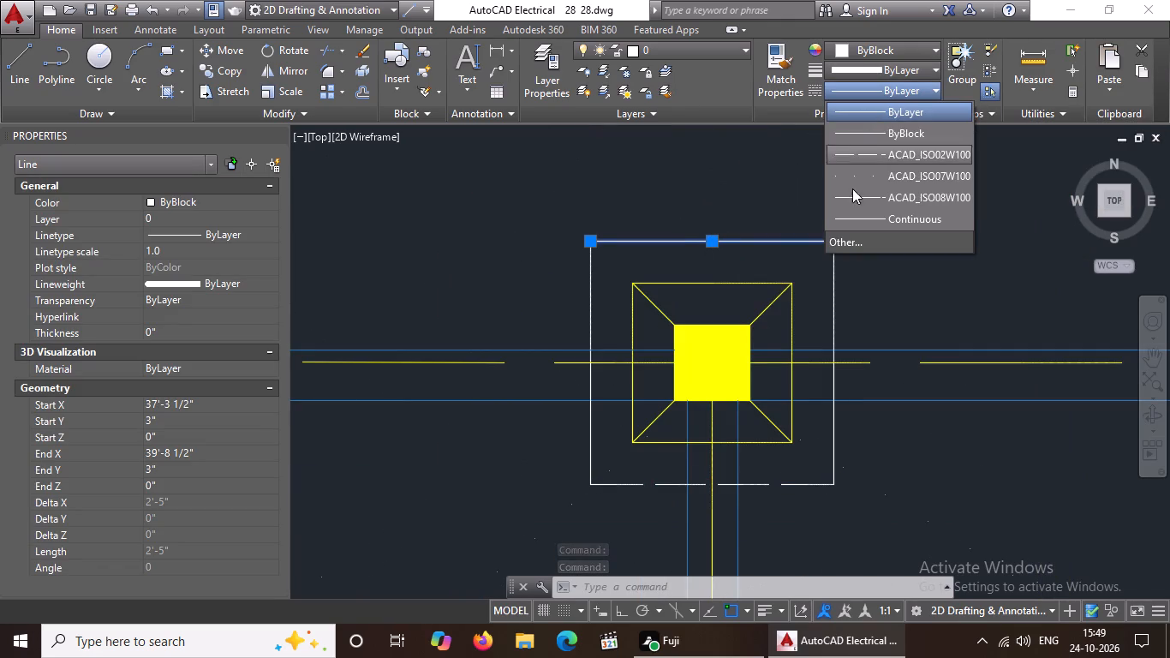
{"action": "left_click", "coordinate": [857, 154]}
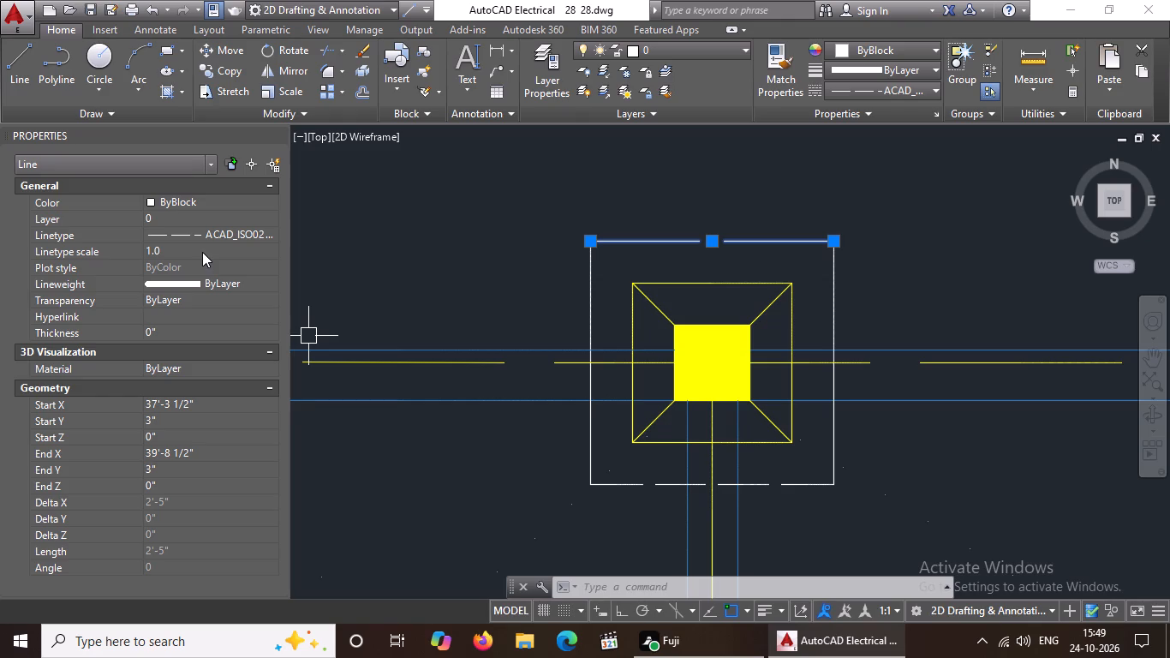
{"action": "left_click", "coordinate": [202, 251]}
{"action": "key", "text": "BackSpace"}
{"action": "key", "text": "BackSpace"}
{"action": "key", "text": "BackSpace"}
{"action": "key", "text": "BackSpace"}
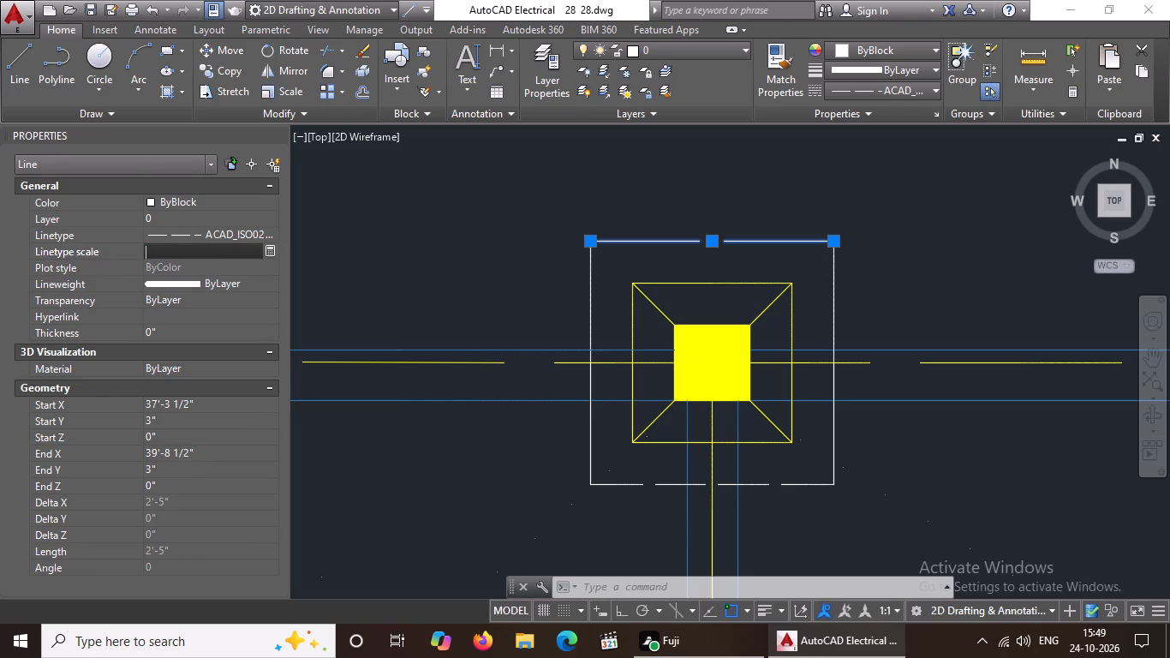
{"action": "key", "text": "BackSpace"}
{"action": "type", "text": "0.5"}
{"action": "key", "text": "Return"}
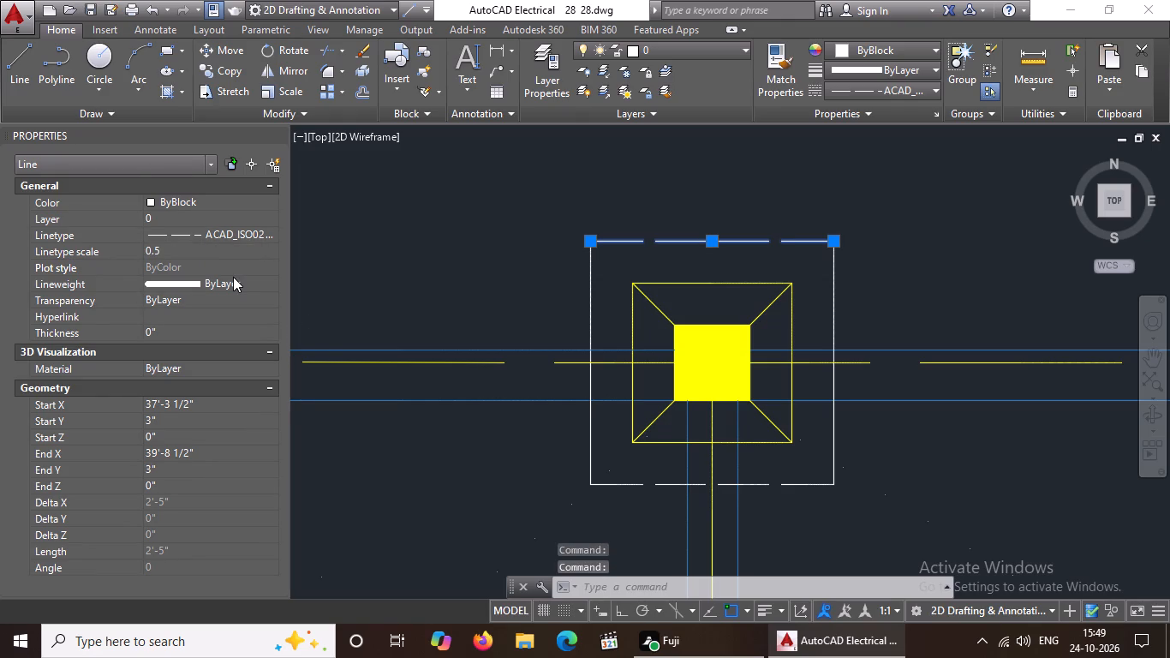
Give the left edge of this middle footing's outer white square linetype ACAD_ISO02W100 with linetype scale 0.5.
{"action": "left_click", "coordinate": [587, 295]}
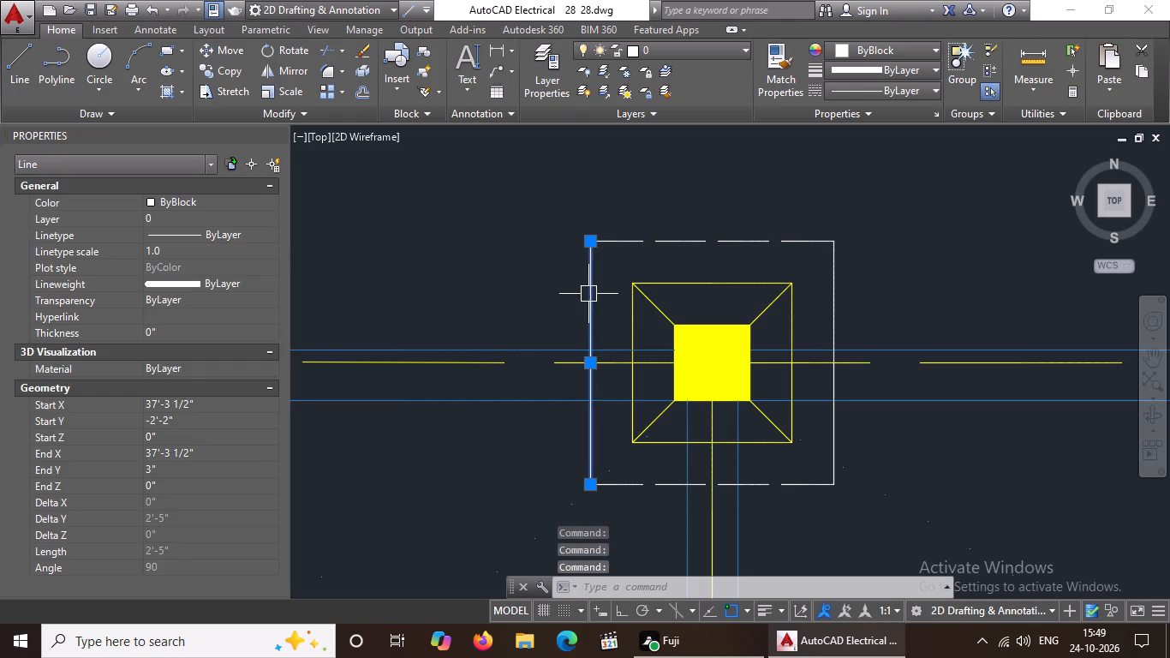
{"action": "left_click", "coordinate": [862, 87]}
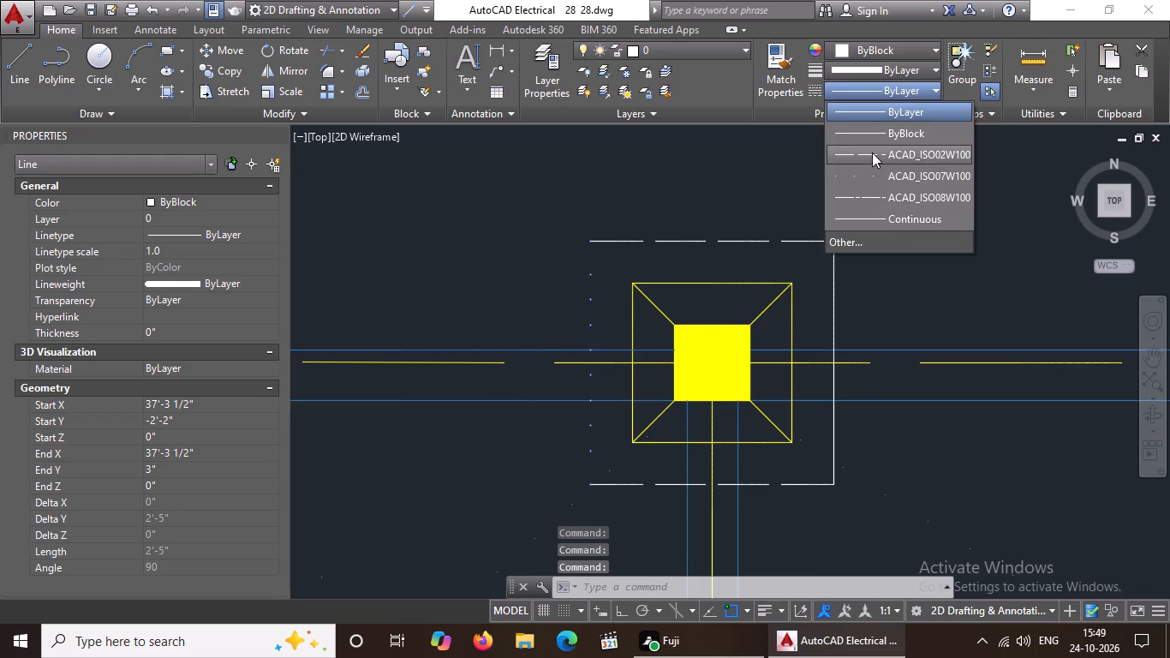
{"action": "left_click", "coordinate": [872, 153]}
{"action": "left_click", "coordinate": [181, 255]}
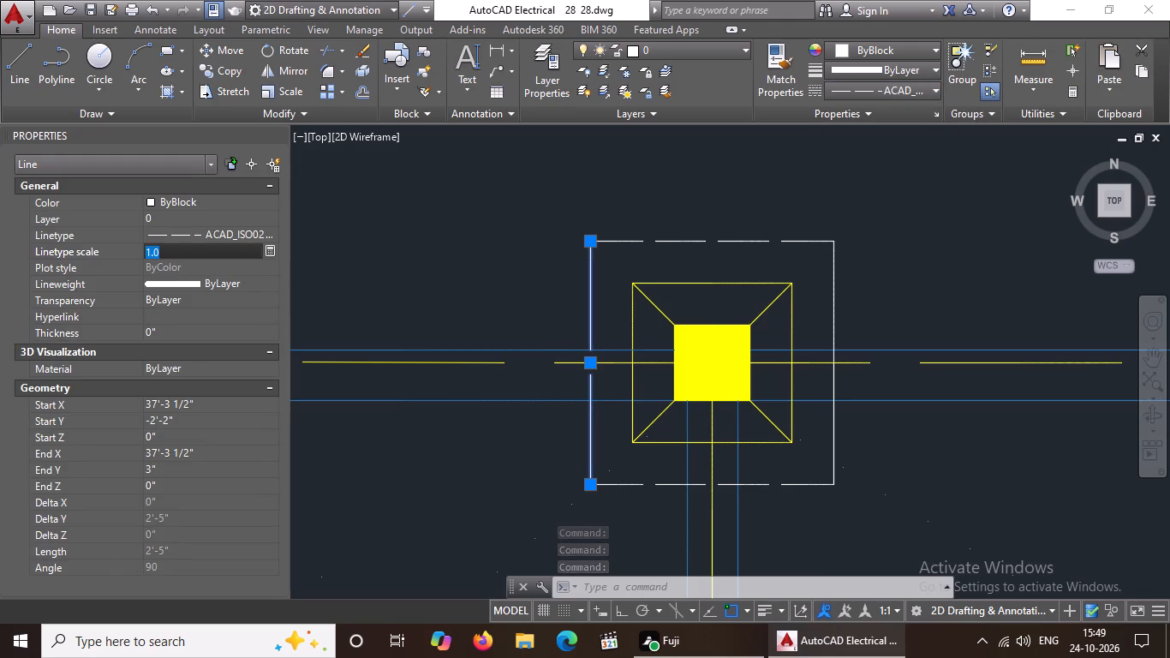
{"action": "key", "text": "BackSpace"}
{"action": "key", "text": "BackSpace"}
{"action": "key", "text": "BackSpace"}
{"action": "type", "text": "0.5"}
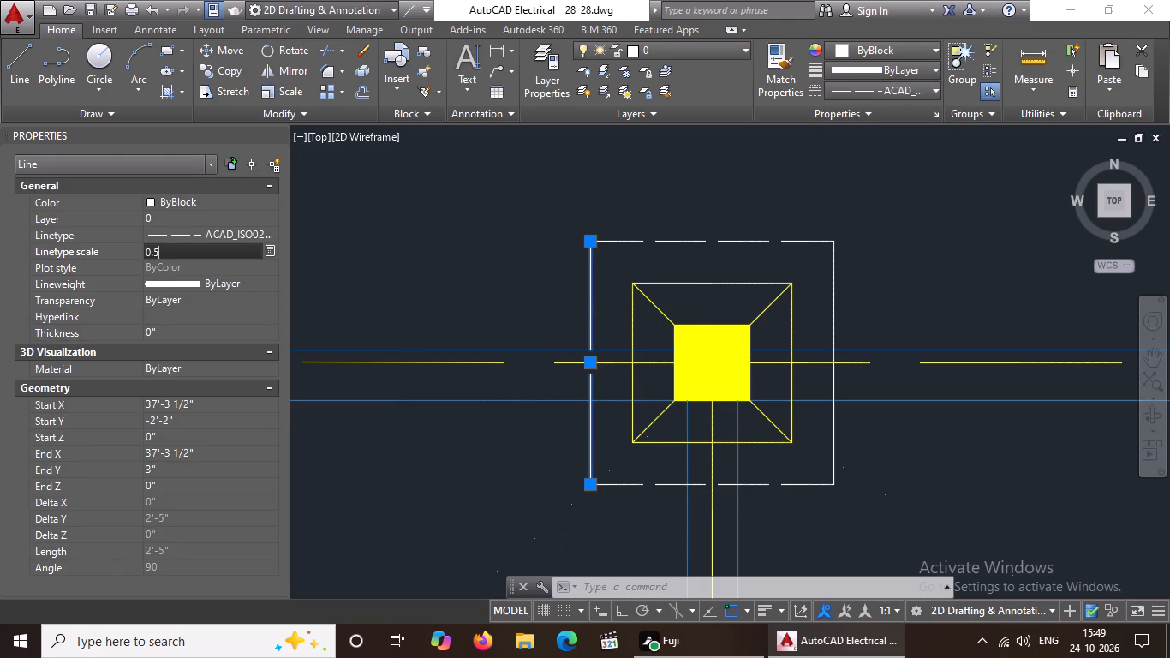
{"action": "key", "text": "Return"}
Give the right edge of the middle footing's outer white square linetype ACAD_ISO02W100 with linetype scale 0.5.
{"action": "scroll", "coordinate": [409, 309], "scroll_direction": "down", "scroll_amount": 3}
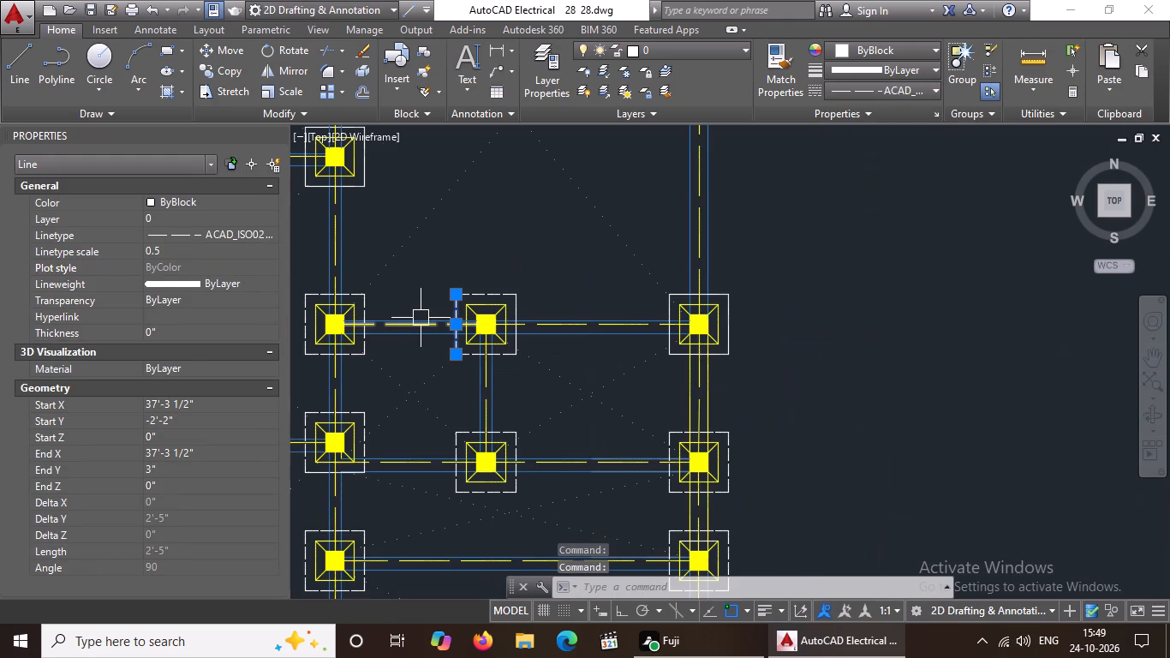
{"action": "scroll", "coordinate": [414, 322], "scroll_direction": "down", "scroll_amount": 1}
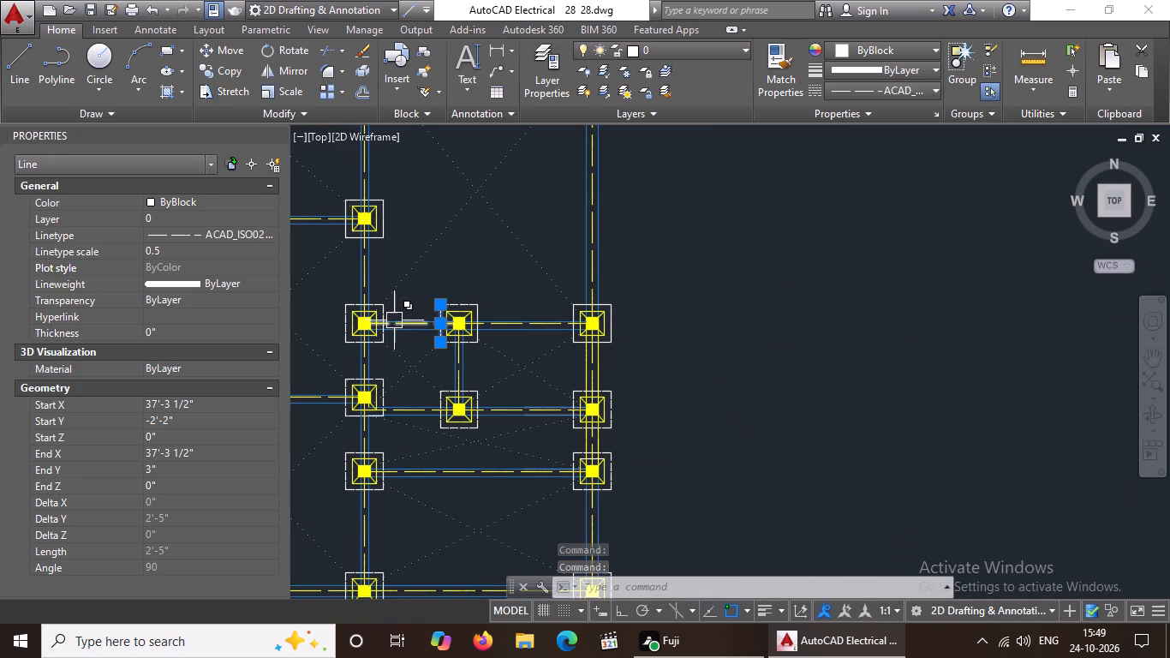
{"action": "scroll", "coordinate": [463, 316], "scroll_direction": "up", "scroll_amount": 3}
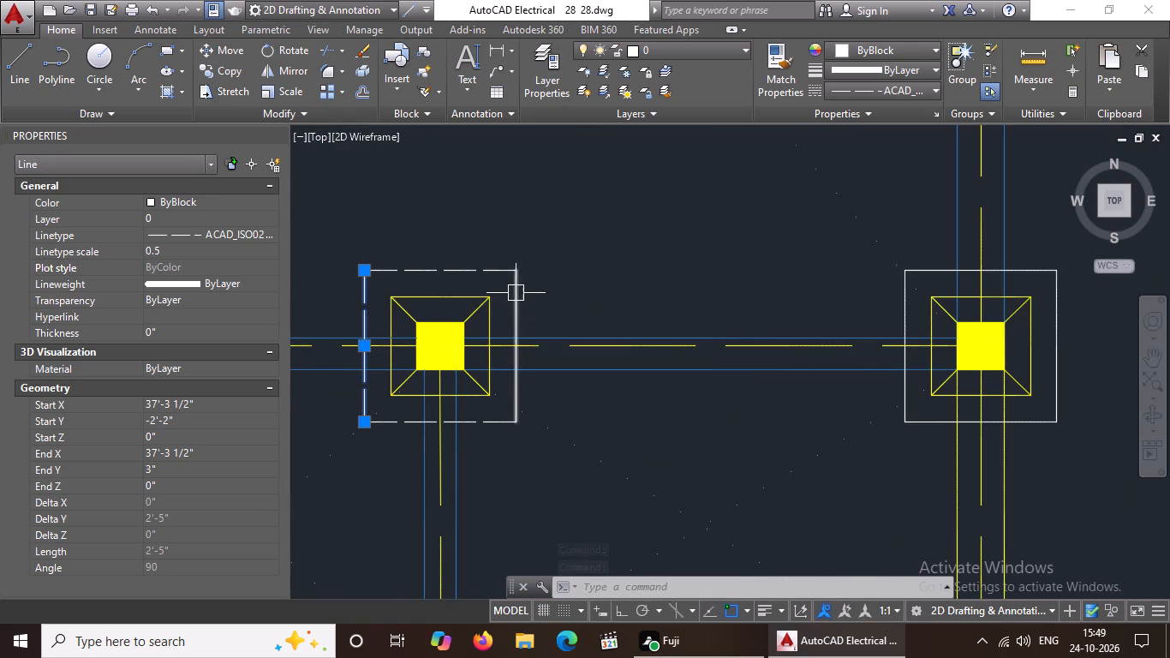
{"action": "left_click", "coordinate": [516, 293]}
{"action": "left_click", "coordinate": [872, 81]}
{"action": "left_click", "coordinate": [875, 90]}
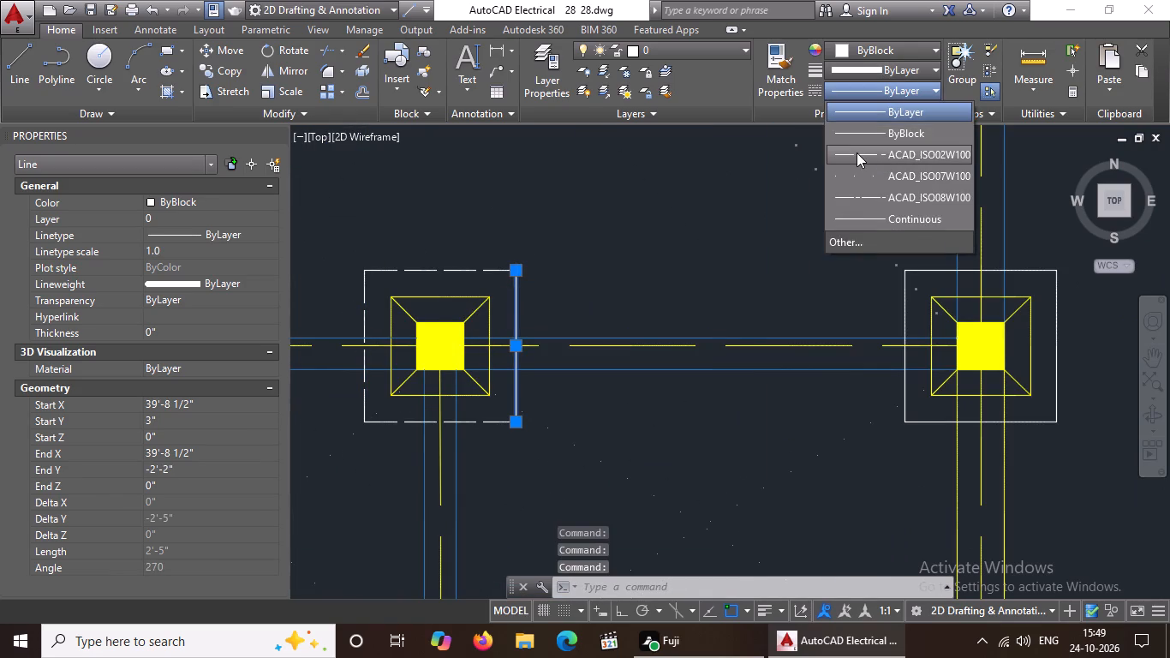
{"action": "left_click", "coordinate": [856, 153]}
{"action": "left_click", "coordinate": [190, 253]}
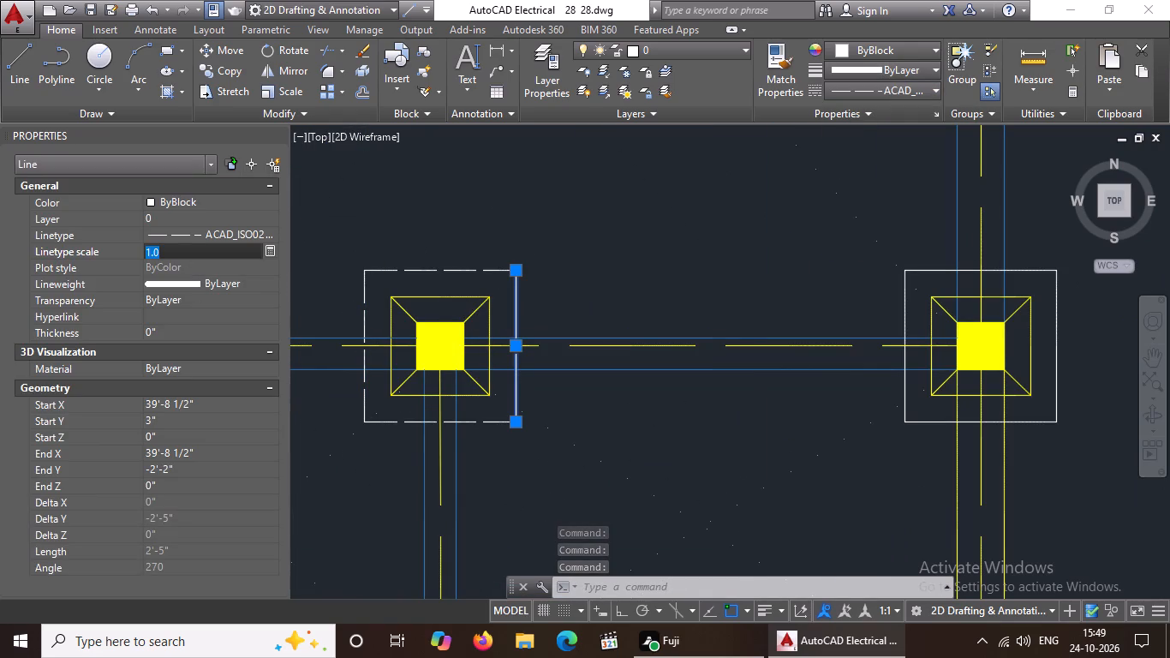
{"action": "key", "text": "BackSpace"}
{"action": "key", "text": "BackSpace"}
{"action": "type", "text": "0.5"}
{"action": "key", "text": "Return"}
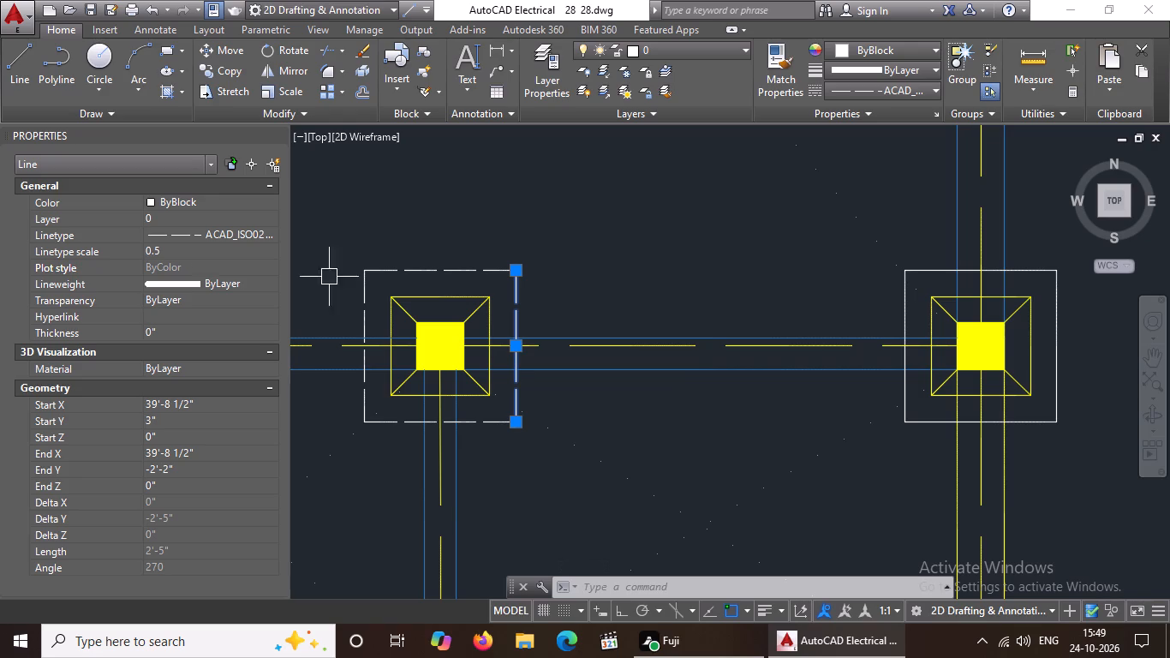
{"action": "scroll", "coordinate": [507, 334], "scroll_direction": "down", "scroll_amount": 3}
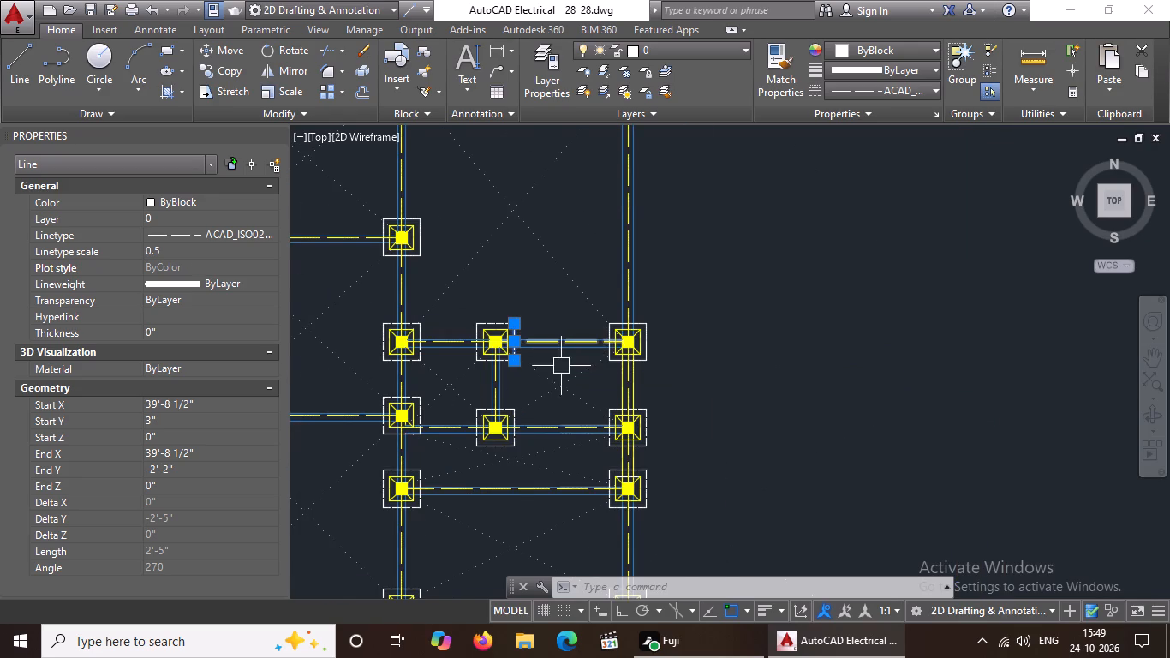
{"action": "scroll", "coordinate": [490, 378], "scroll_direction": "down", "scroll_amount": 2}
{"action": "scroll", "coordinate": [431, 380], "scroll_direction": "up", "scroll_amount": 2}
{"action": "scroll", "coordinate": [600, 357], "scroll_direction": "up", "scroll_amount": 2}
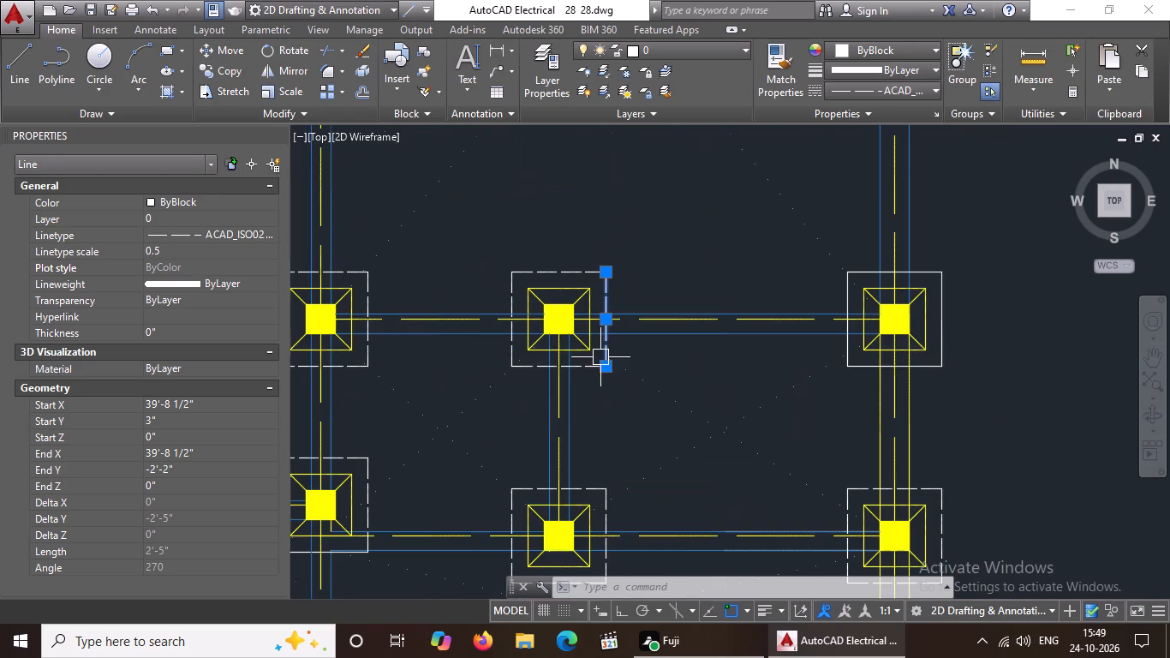
On the same row's right-column footing, give the outer white square's lower edge linetype ACAD_ISO02W100 with linetype scale 0.5.
{"action": "scroll", "coordinate": [909, 351], "scroll_direction": "up", "scroll_amount": 3}
{"action": "left_click", "coordinate": [750, 404]}
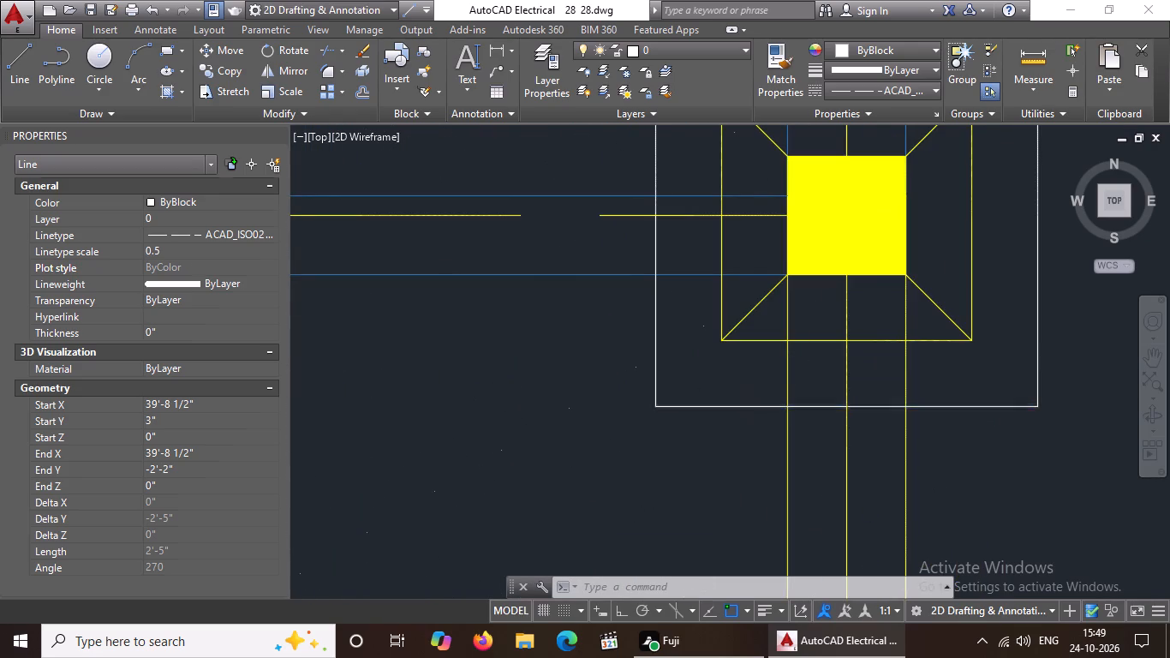
{"action": "left_click", "coordinate": [898, 87]}
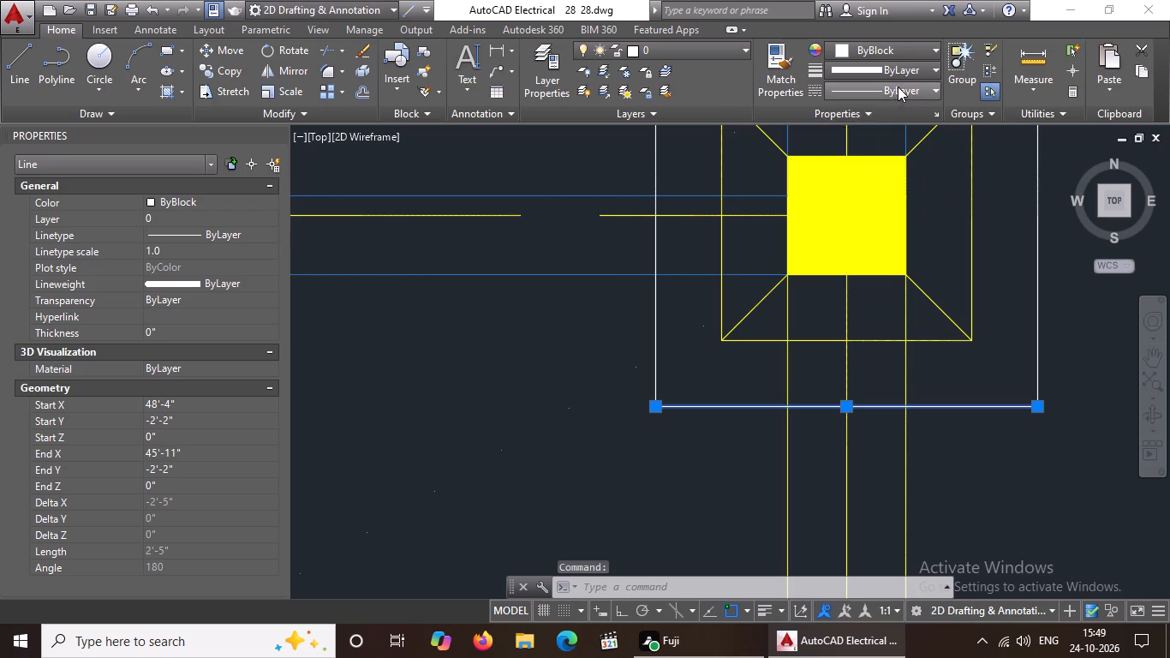
{"action": "left_click", "coordinate": [868, 149]}
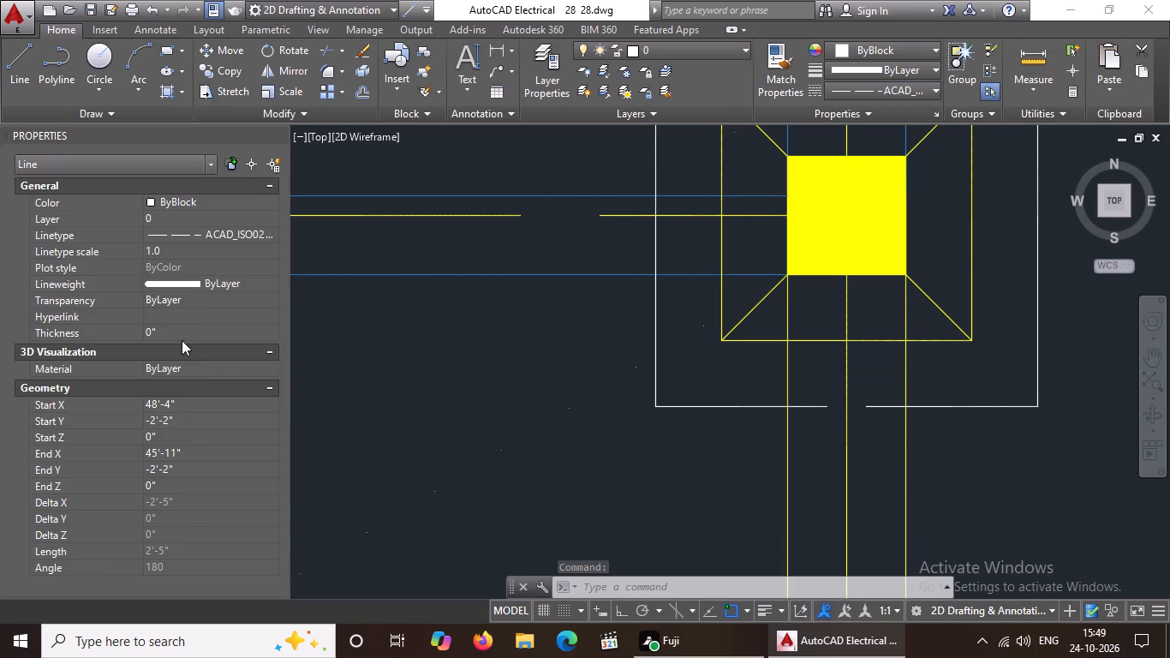
{"action": "left_click", "coordinate": [181, 248]}
{"action": "key", "text": "BackSpace"}
{"action": "key", "text": "BackSpace"}
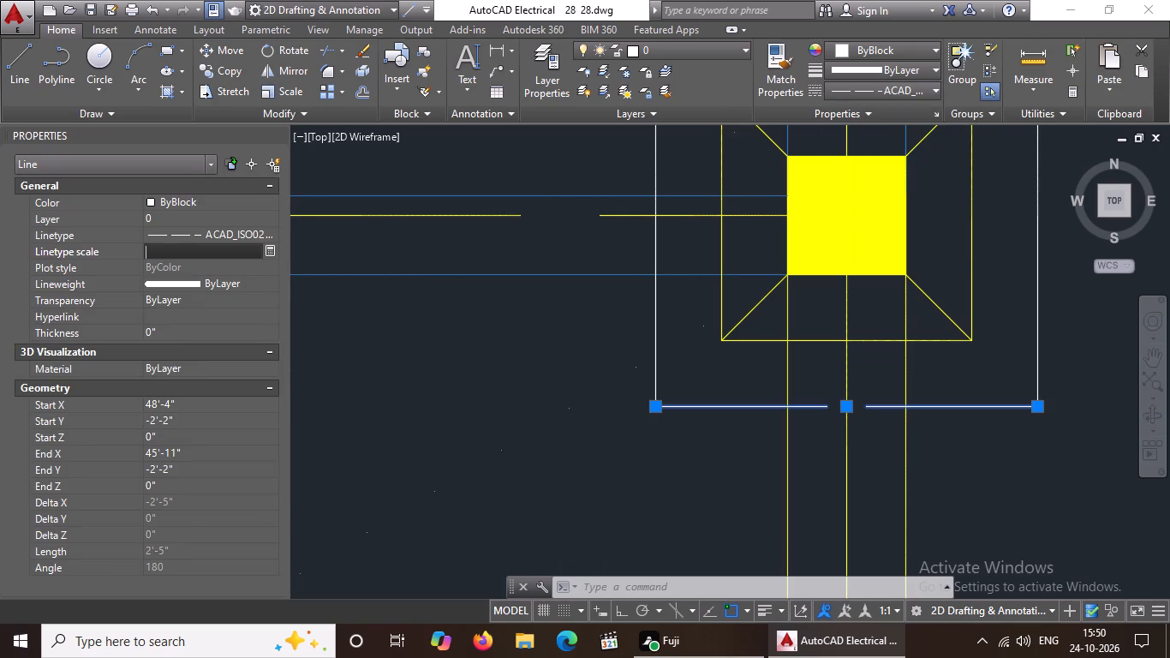
{"action": "key", "text": "BackSpace"}
{"action": "type", "text": "0.5"}
{"action": "key", "text": "Return"}
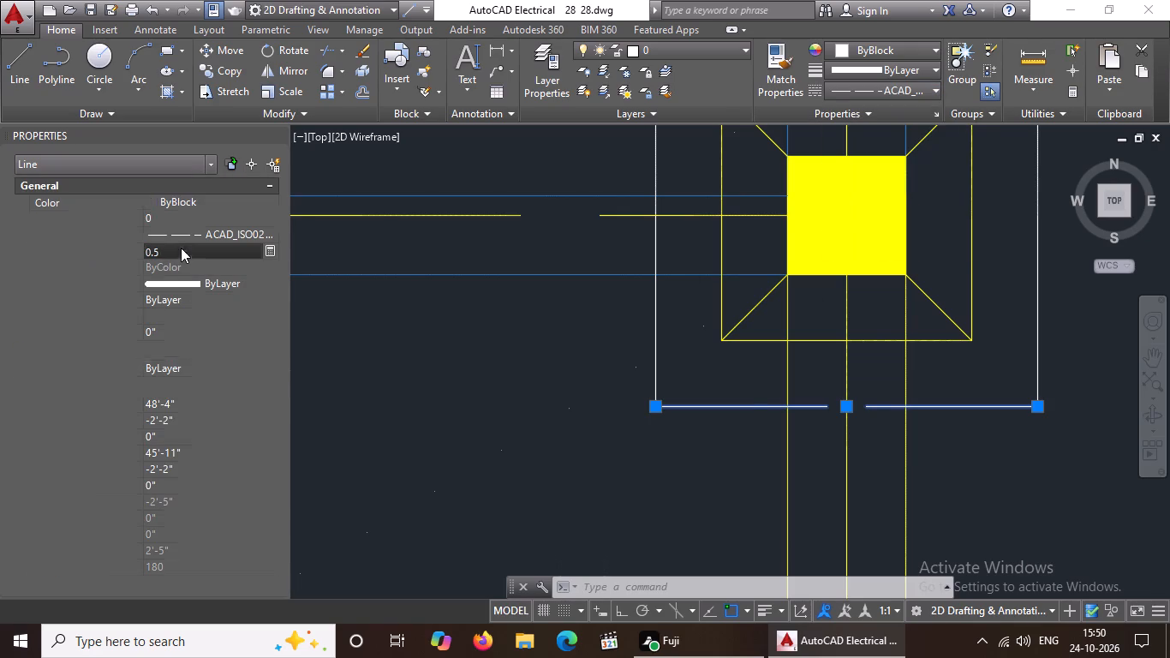
Give the left edge of this right-column footing's outer white square linetype ACAD_ISO02W100 with linetype scale 0.5.
{"action": "left_click", "coordinate": [654, 320]}
{"action": "left_click", "coordinate": [869, 94]}
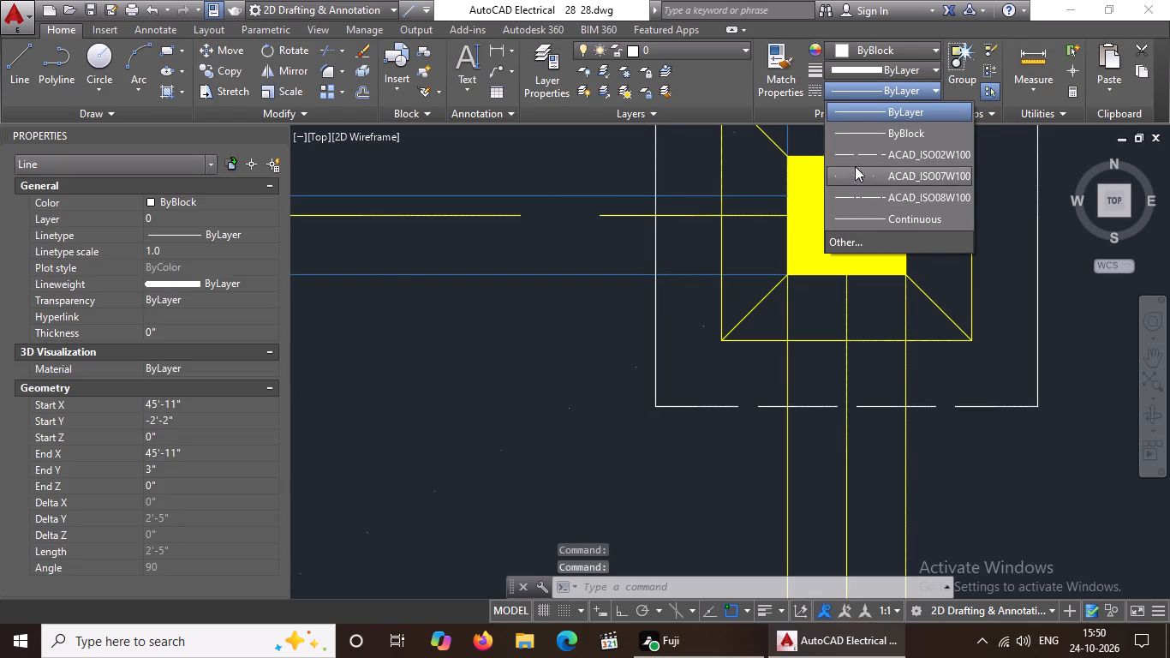
{"action": "left_click", "coordinate": [855, 155]}
{"action": "left_click", "coordinate": [185, 246]}
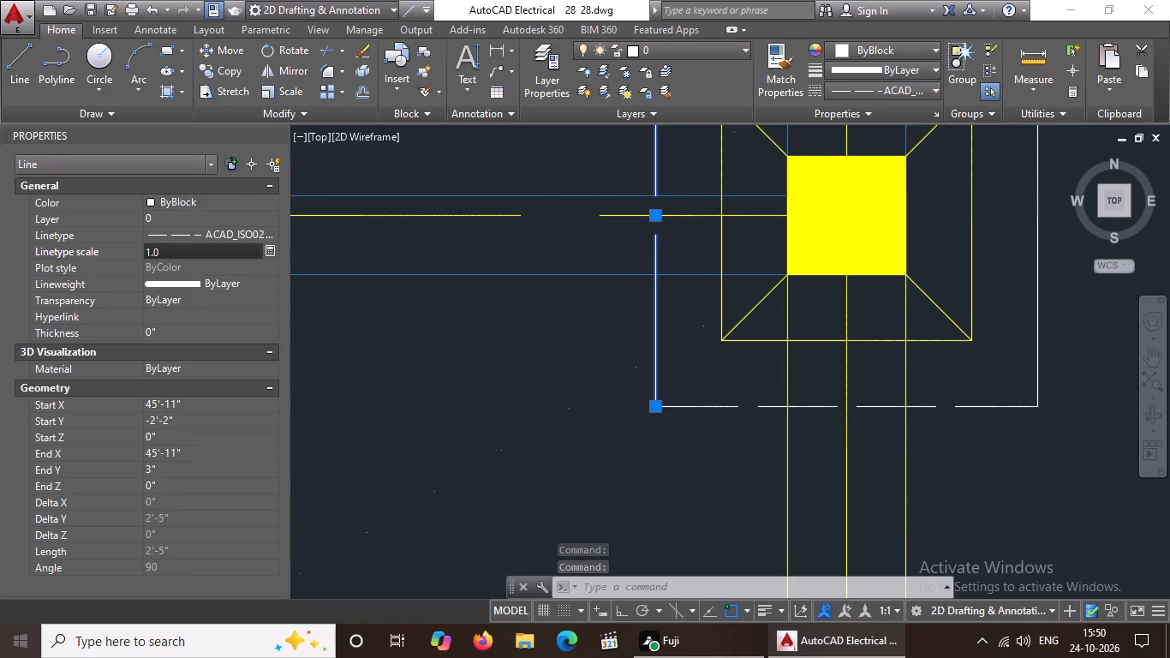
{"action": "key", "text": "BackSpace"}
{"action": "key", "text": "BackSpace"}
{"action": "key", "text": "BackSpace"}
{"action": "key", "text": "BackSpace"}
{"action": "key", "text": "BackSpace"}
{"action": "key", "text": "BackSpace"}
{"action": "key", "text": "BackSpace"}
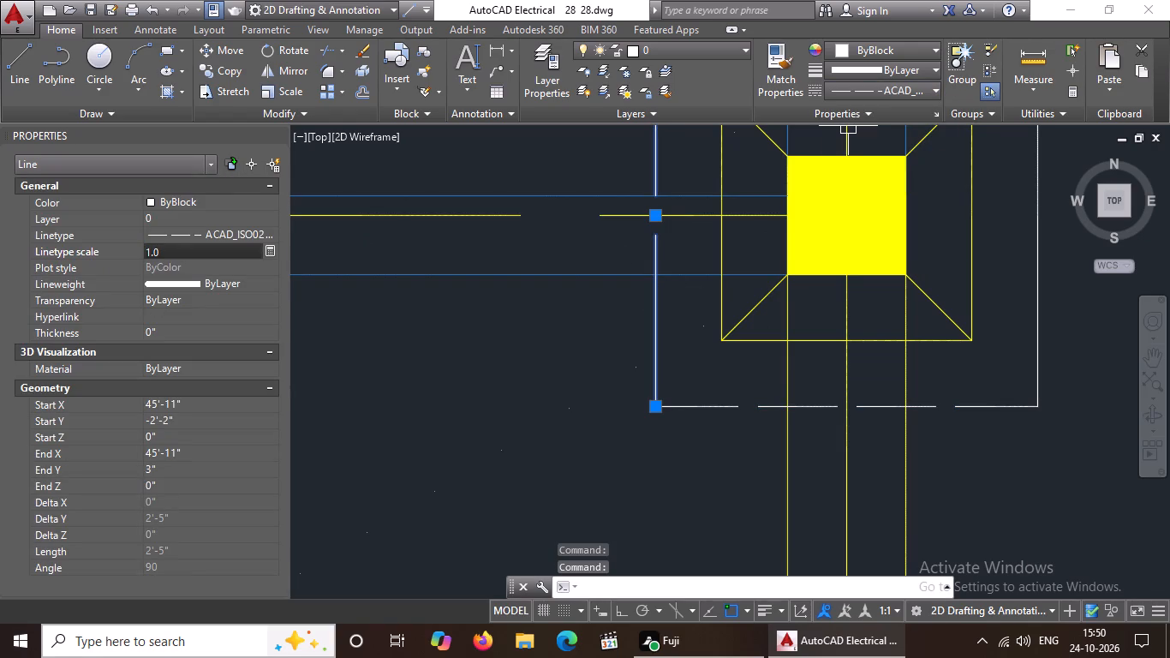
{"action": "type", "text": "0.5"}
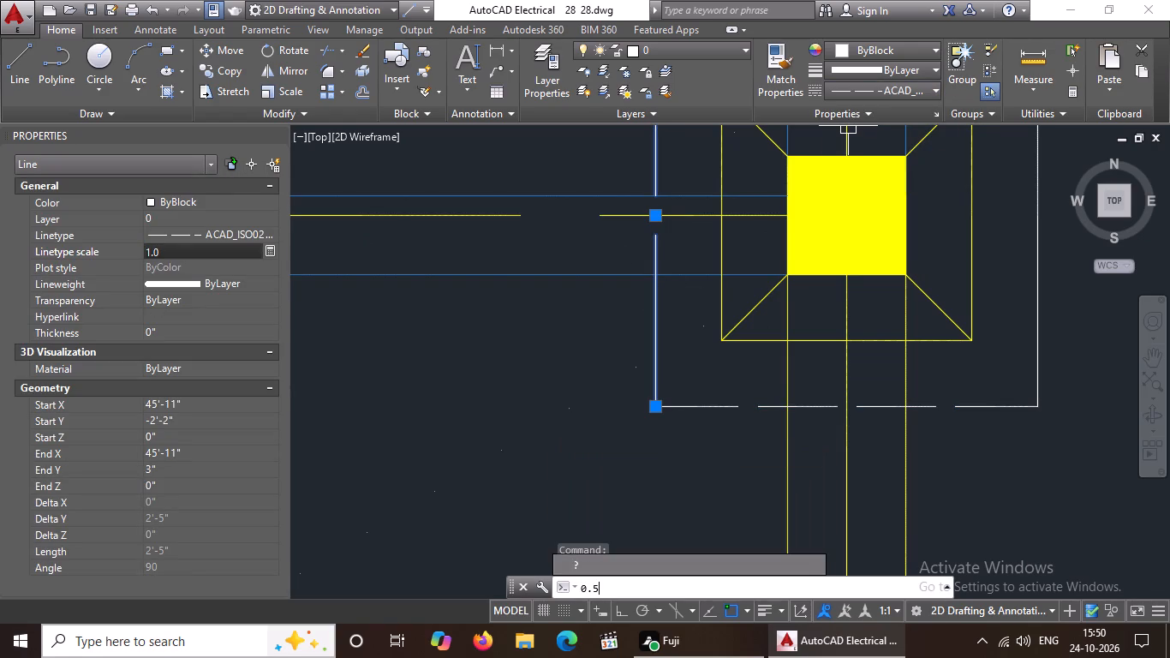
{"action": "key", "text": "Return"}
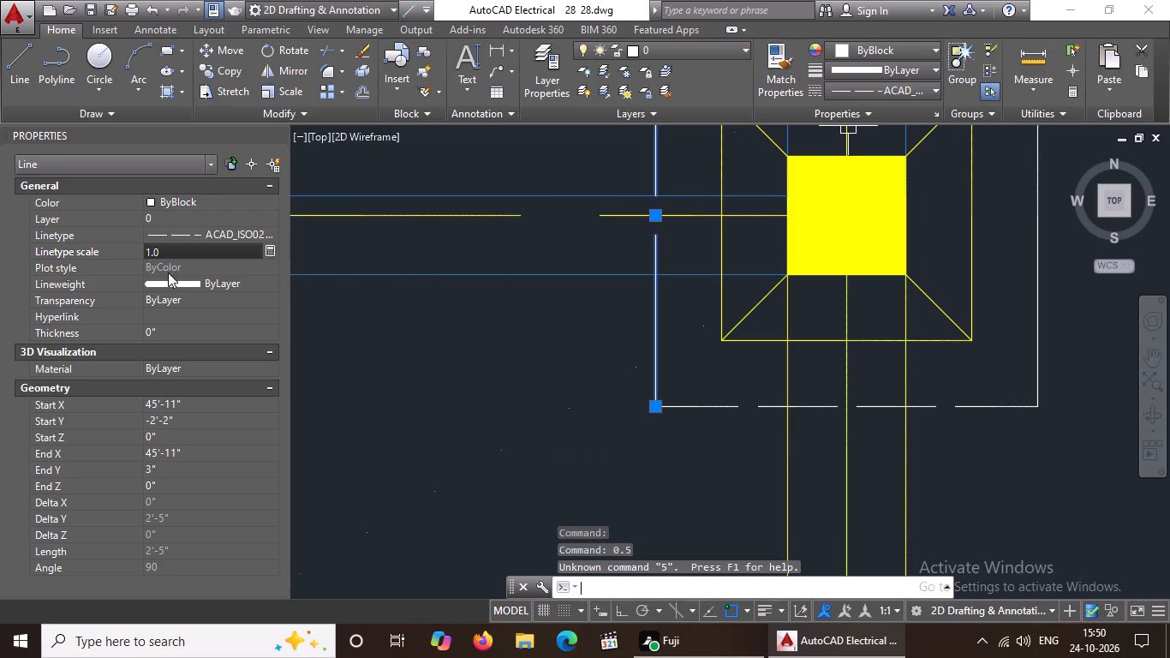
{"action": "left_click", "coordinate": [175, 249]}
{"action": "key", "text": "BackSpace"}
{"action": "key", "text": "BackSpace"}
{"action": "type", "text": "0.5"}
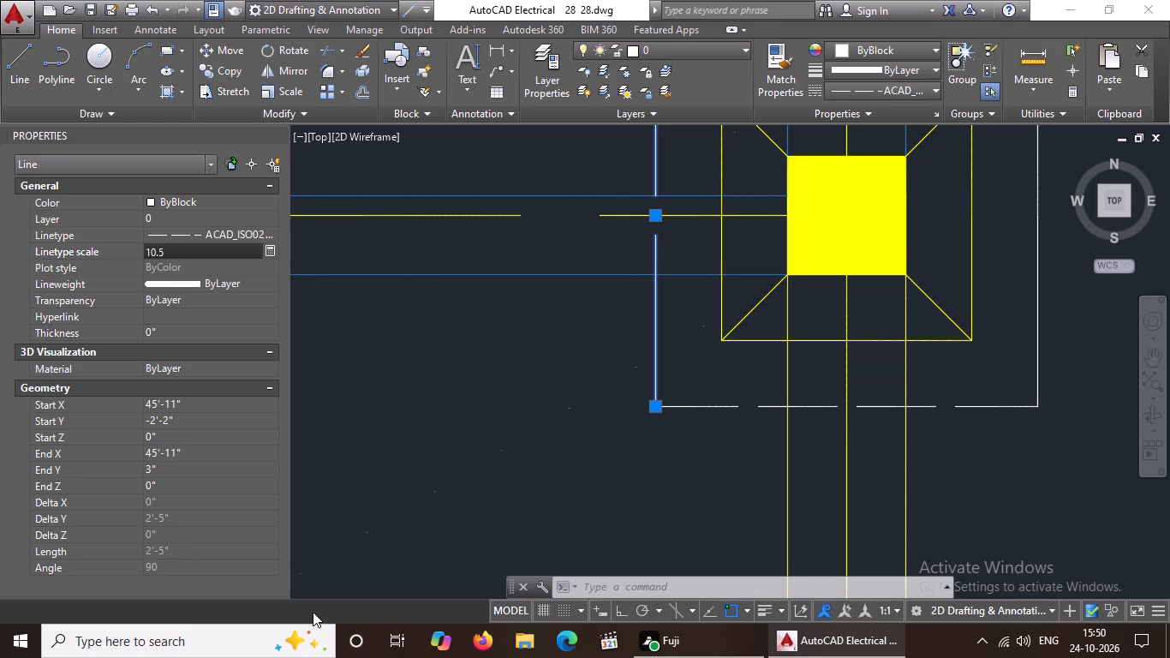
{"action": "key", "text": "BackSpace"}
{"action": "key", "text": "BackSpace"}
{"action": "key", "text": "BackSpace"}
{"action": "key", "text": "BackSpace"}
{"action": "type", "text": "0.5"}
{"action": "key", "text": "Return"}
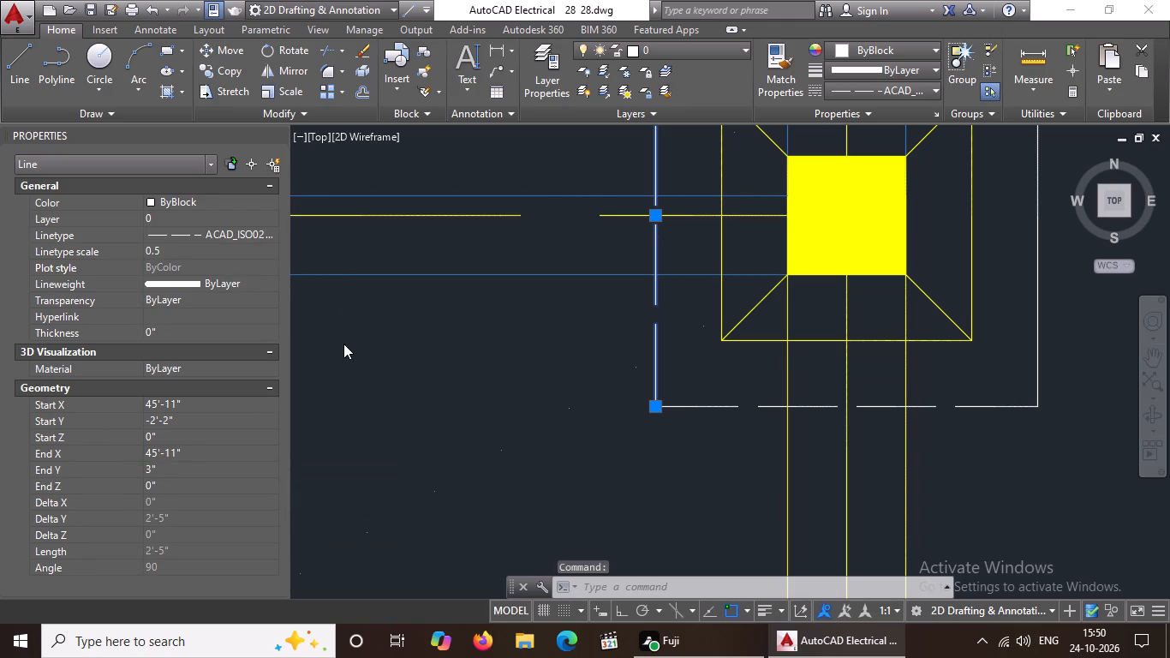
Give the right edge of this right-column footing's outer white square linetype ACAD_ISO02W100 with linetype scale 0.5.
{"action": "scroll", "coordinate": [629, 386], "scroll_direction": "down", "scroll_amount": 3}
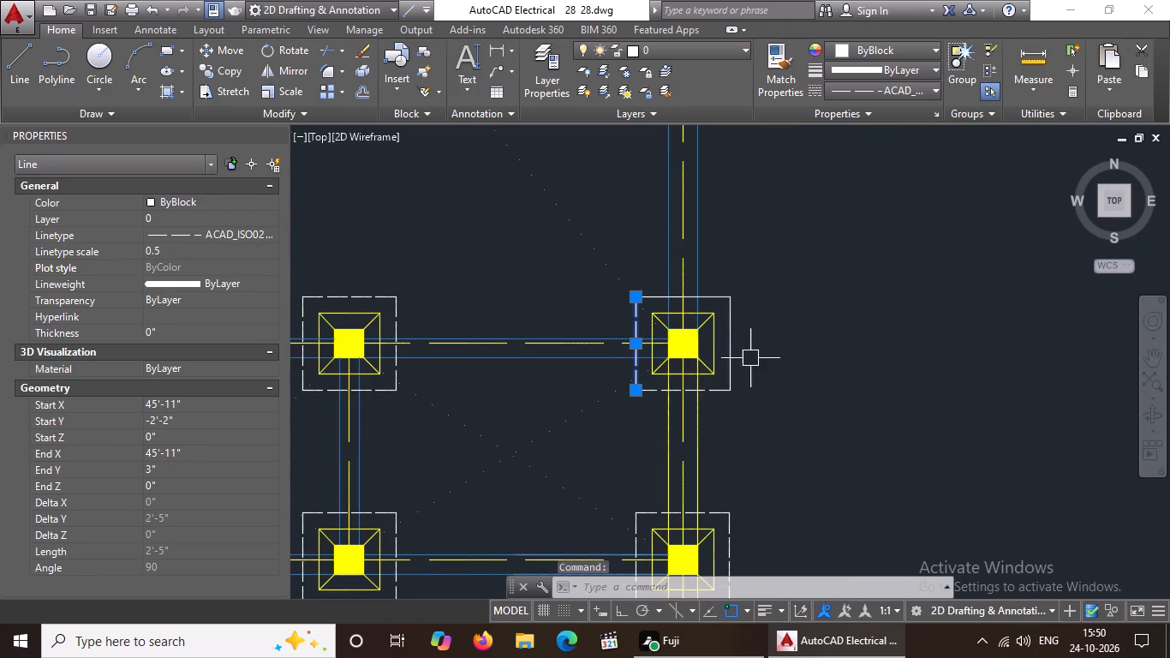
{"action": "scroll", "coordinate": [719, 342], "scroll_direction": "up", "scroll_amount": 3}
{"action": "left_click", "coordinate": [752, 302]}
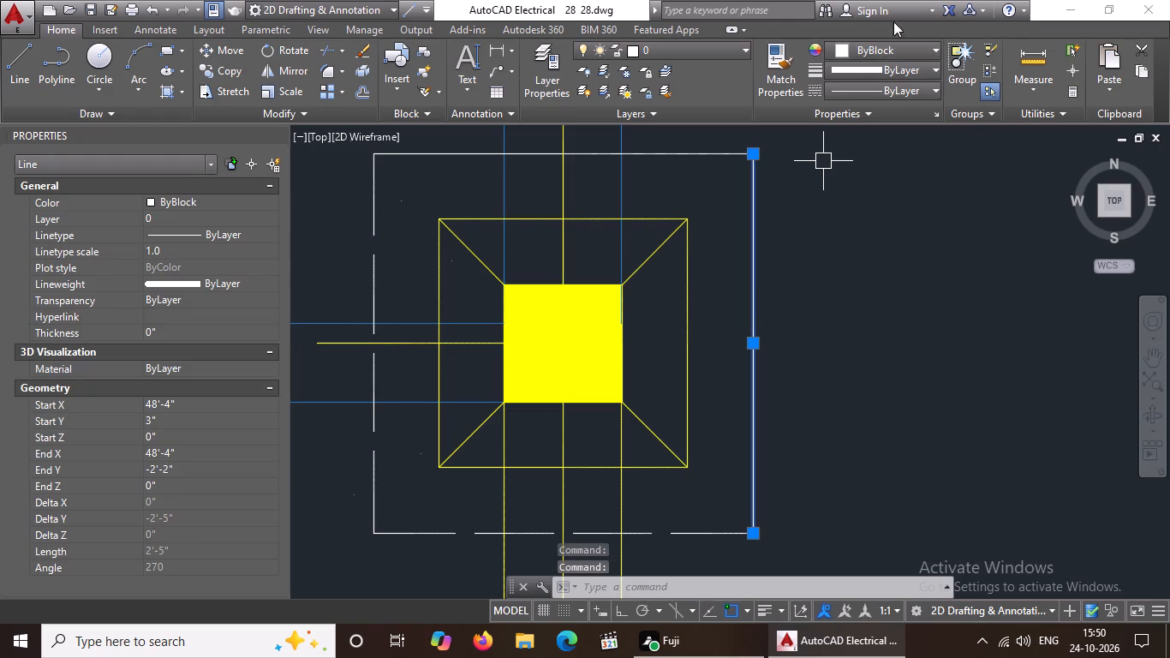
{"action": "left_click", "coordinate": [882, 88]}
{"action": "left_click", "coordinate": [863, 155]}
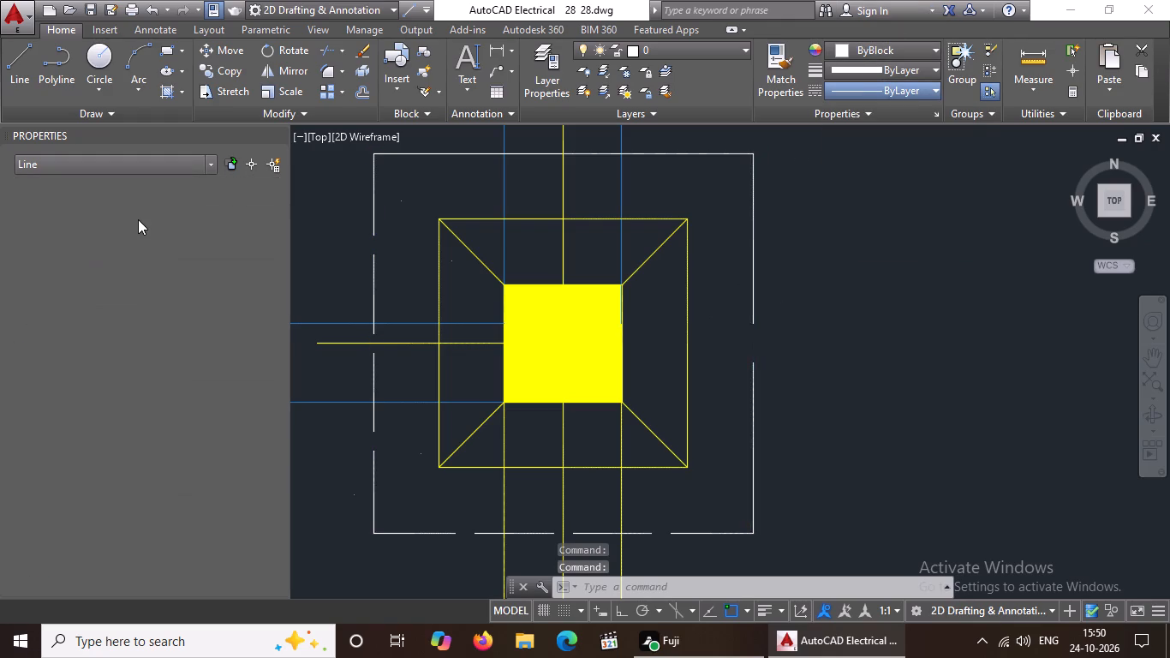
{"action": "left_click", "coordinate": [164, 248]}
{"action": "key", "text": "BackSpace"}
{"action": "key", "text": "BackSpace"}
{"action": "key", "text": "BackSpace"}
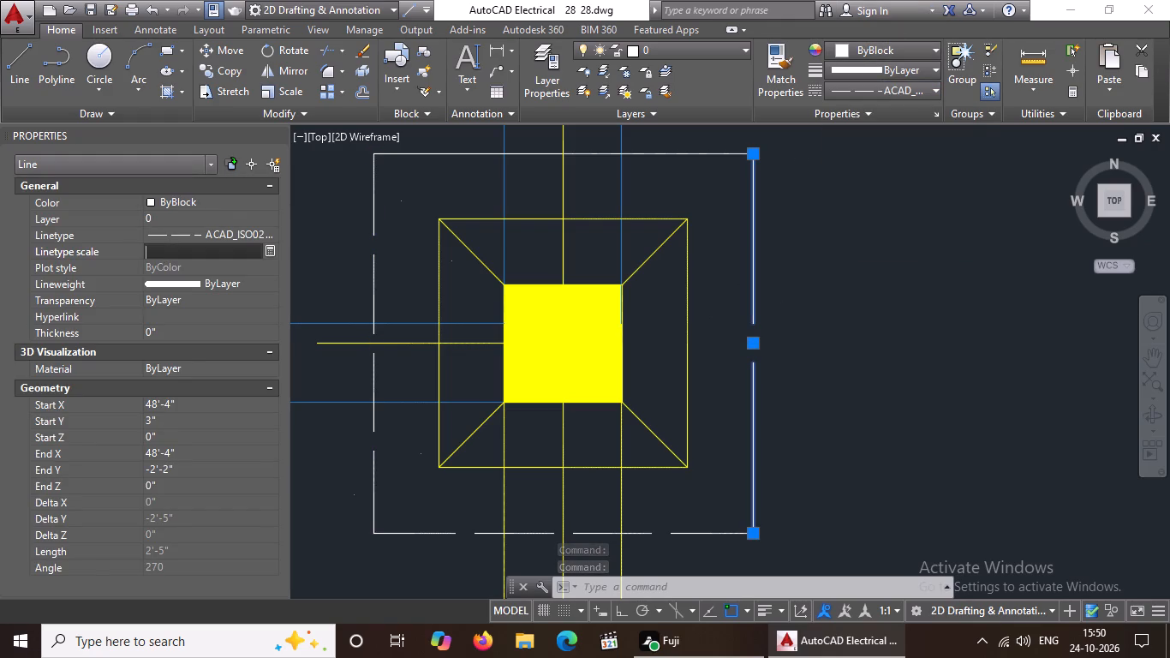
{"action": "type", "text": "0.5"}
{"action": "key", "text": "Return"}
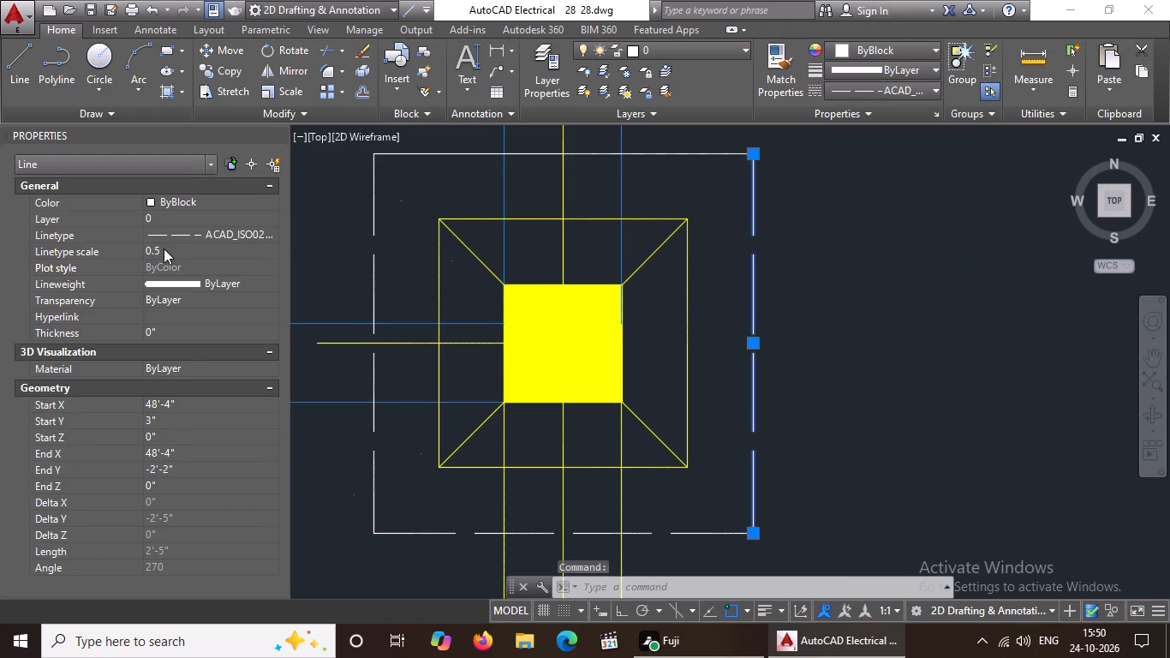
Give the upper edge of the right-column footing's outer white square linetype ACAD_ISO02W100 with linetype scale 0.5.
{"action": "scroll", "coordinate": [469, 343], "scroll_direction": "down", "scroll_amount": 4}
{"action": "scroll", "coordinate": [490, 309], "scroll_direction": "up", "scroll_amount": 4}
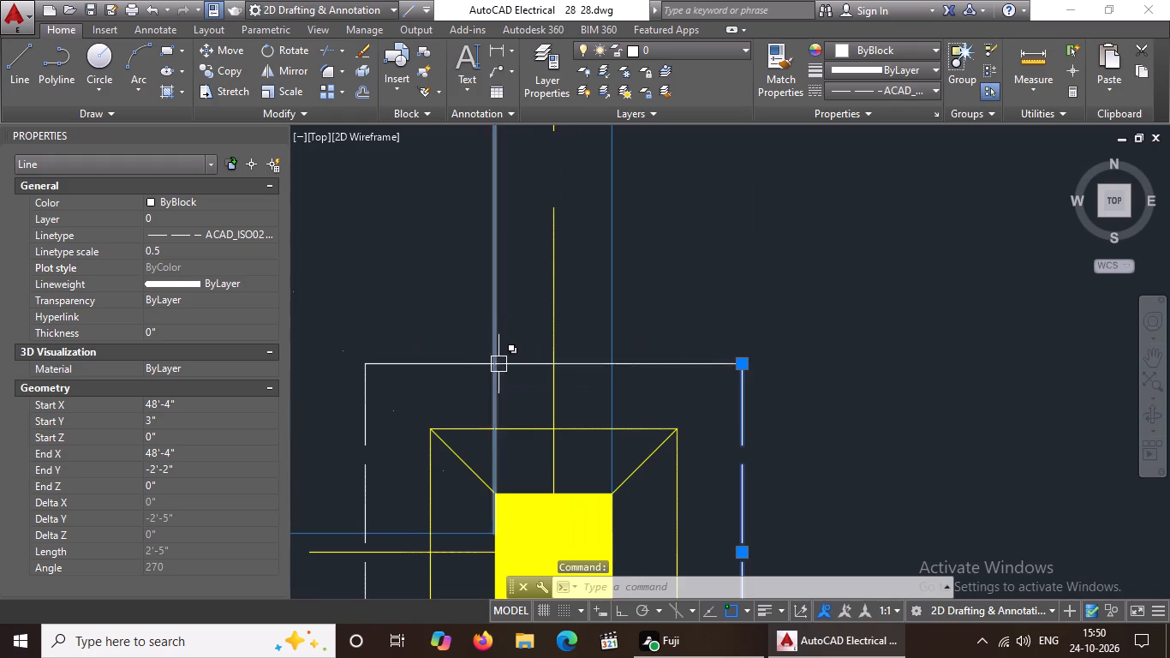
{"action": "left_click", "coordinate": [468, 362]}
{"action": "left_click", "coordinate": [876, 86]}
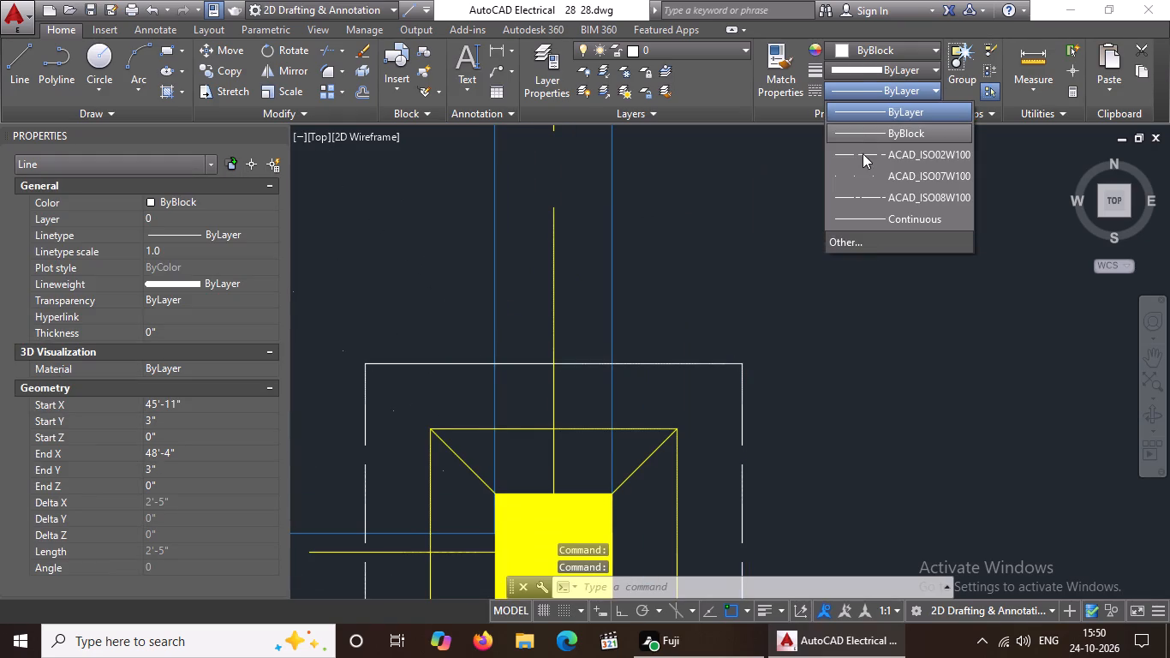
{"action": "left_click", "coordinate": [863, 154]}
{"action": "left_click", "coordinate": [179, 252]}
{"action": "key", "text": "BackSpace"}
{"action": "key", "text": "BackSpace"}
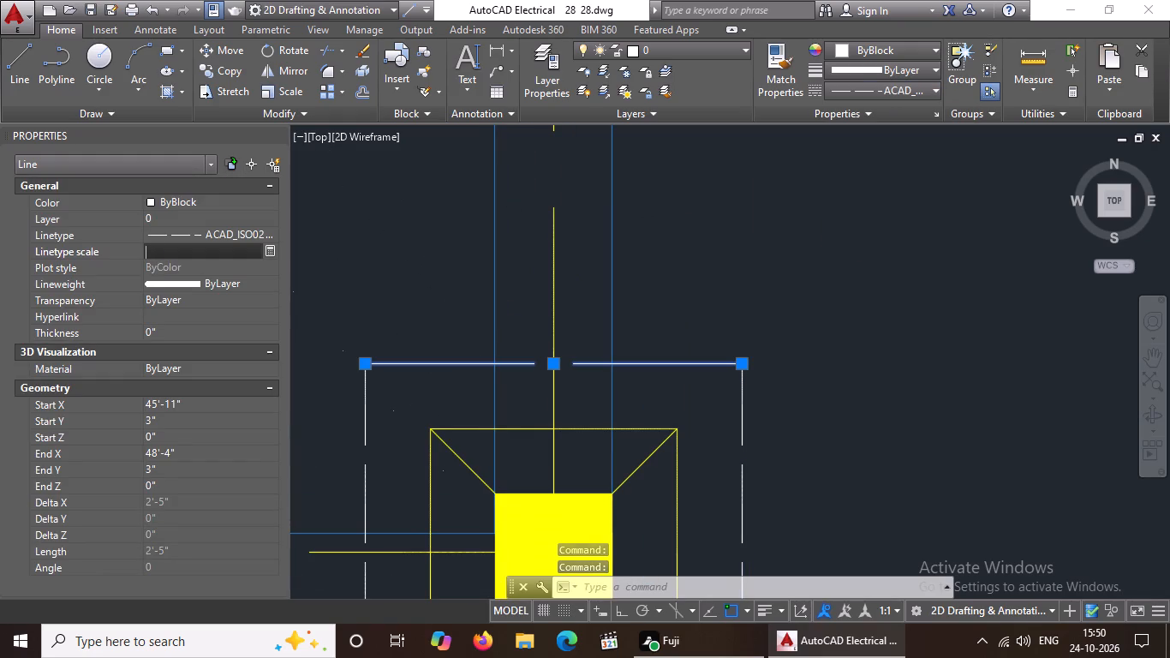
{"action": "key", "text": "BackSpace"}
{"action": "key", "text": "BackSpace"}
{"action": "type", "text": "0.5"}
{"action": "key", "text": "Return"}
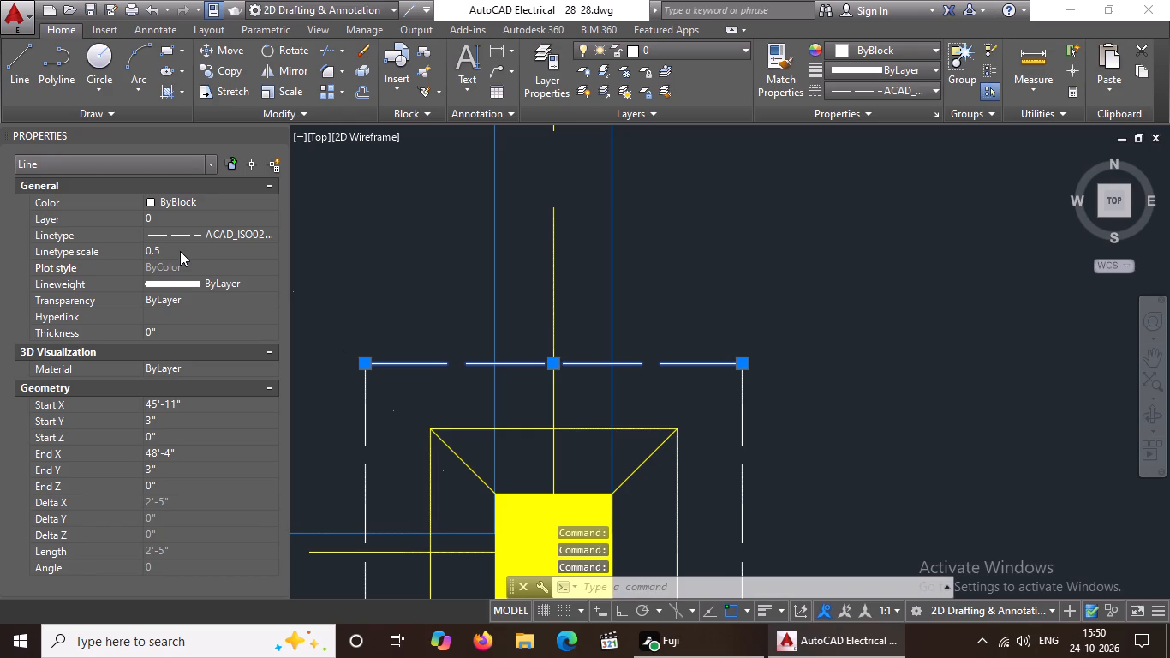
On the footing directly above this row's left footing, give the outer white square's lower edge linetype ACAD_ISO02W100 with linetype scale 0.5.
{"action": "scroll", "coordinate": [470, 273], "scroll_direction": "down", "scroll_amount": 6}
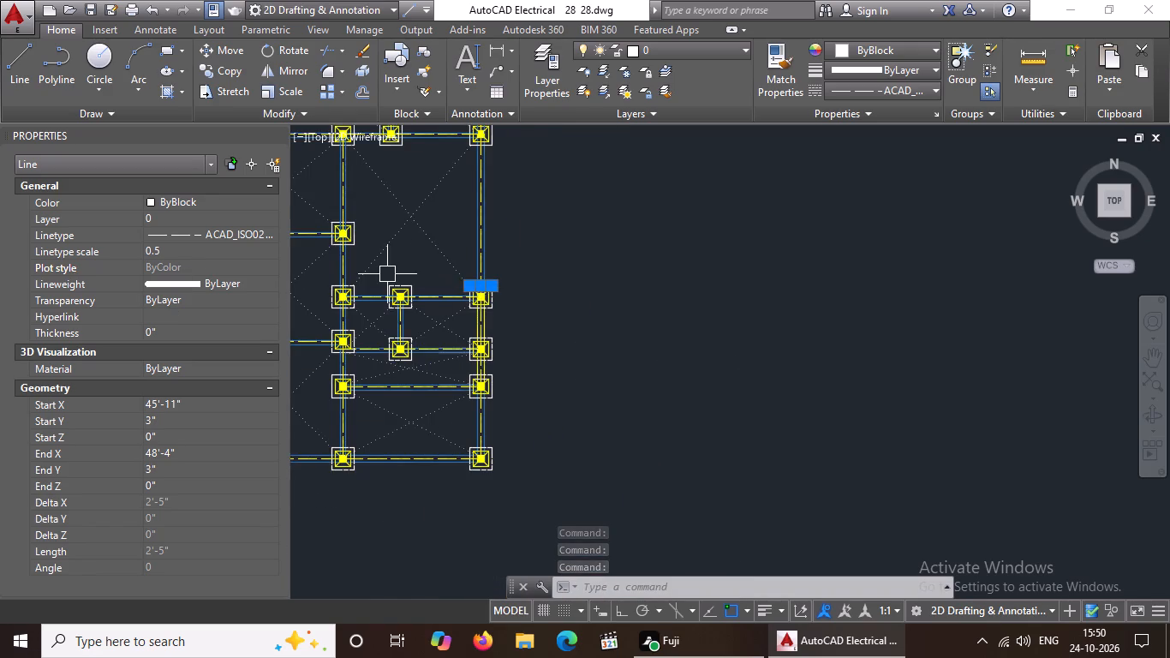
{"action": "middle_click_drag", "start_coordinate": [389, 275], "coordinate": [541, 385]}
{"action": "scroll", "coordinate": [543, 387], "scroll_direction": "up", "scroll_amount": 2}
{"action": "scroll", "coordinate": [553, 384], "scroll_direction": "down", "scroll_amount": 2}
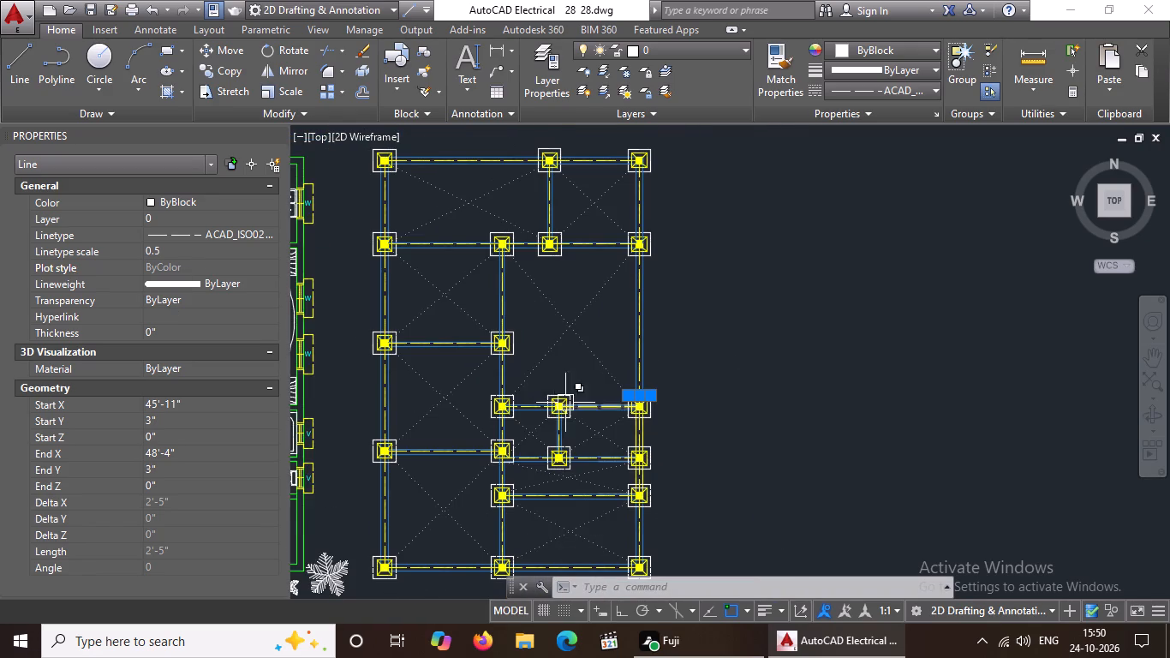
{"action": "scroll", "coordinate": [399, 413], "scroll_direction": "up", "scroll_amount": 2}
{"action": "scroll", "coordinate": [713, 259], "scroll_direction": "up", "scroll_amount": 2}
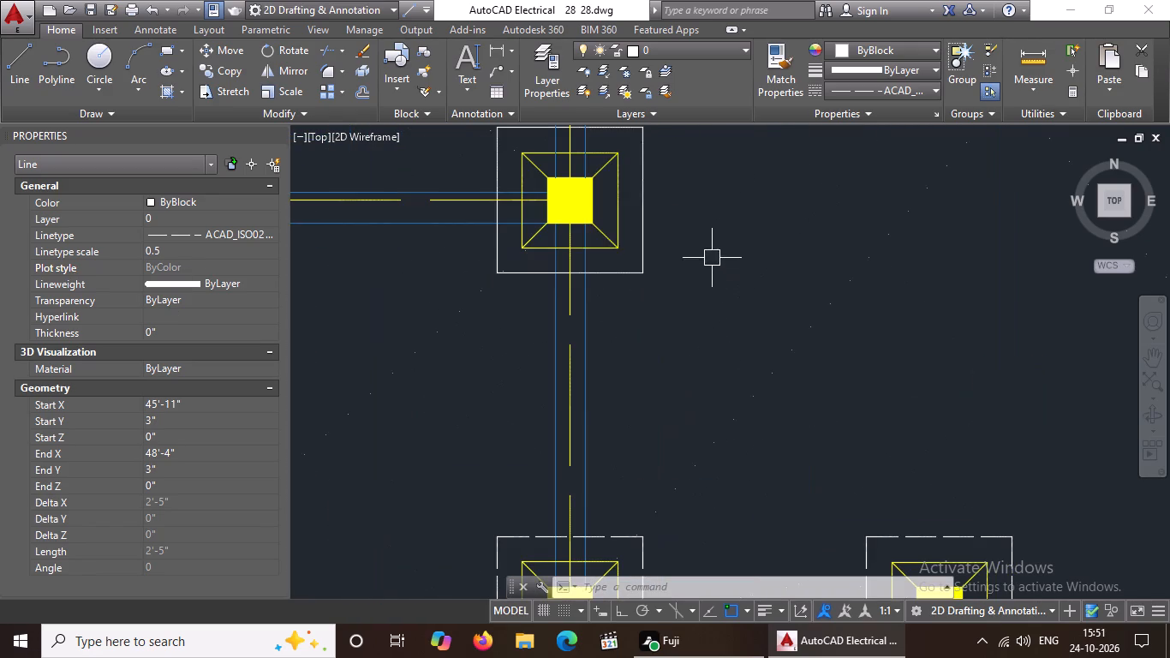
{"action": "left_click", "coordinate": [612, 272]}
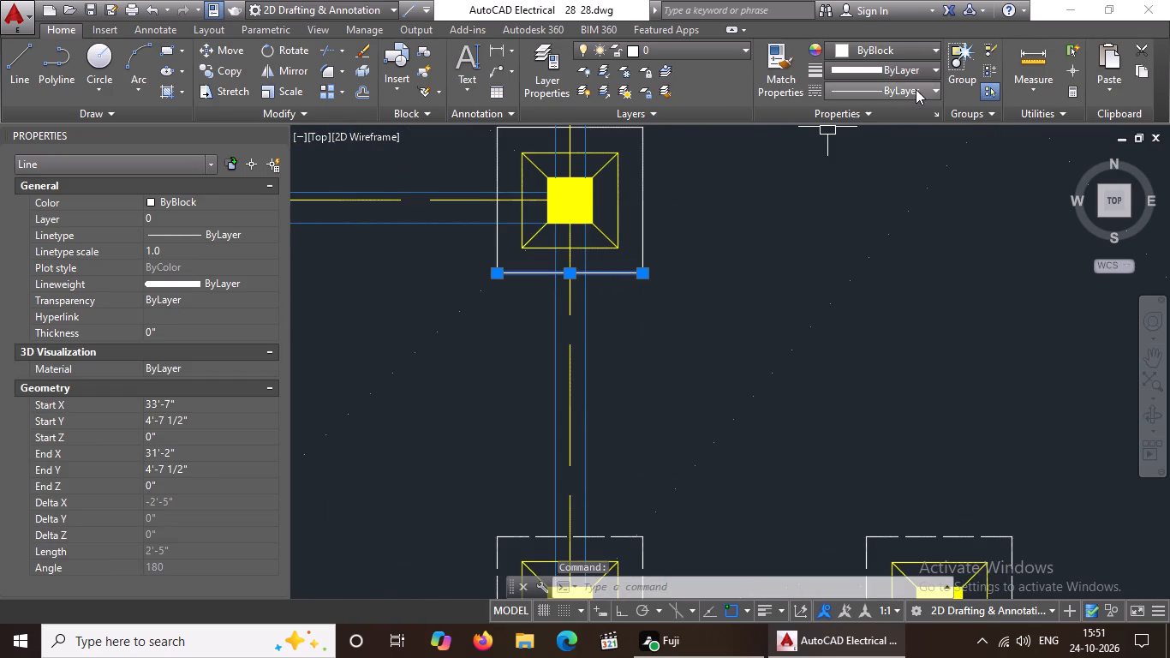
{"action": "left_click", "coordinate": [916, 89]}
{"action": "left_click", "coordinate": [870, 163]}
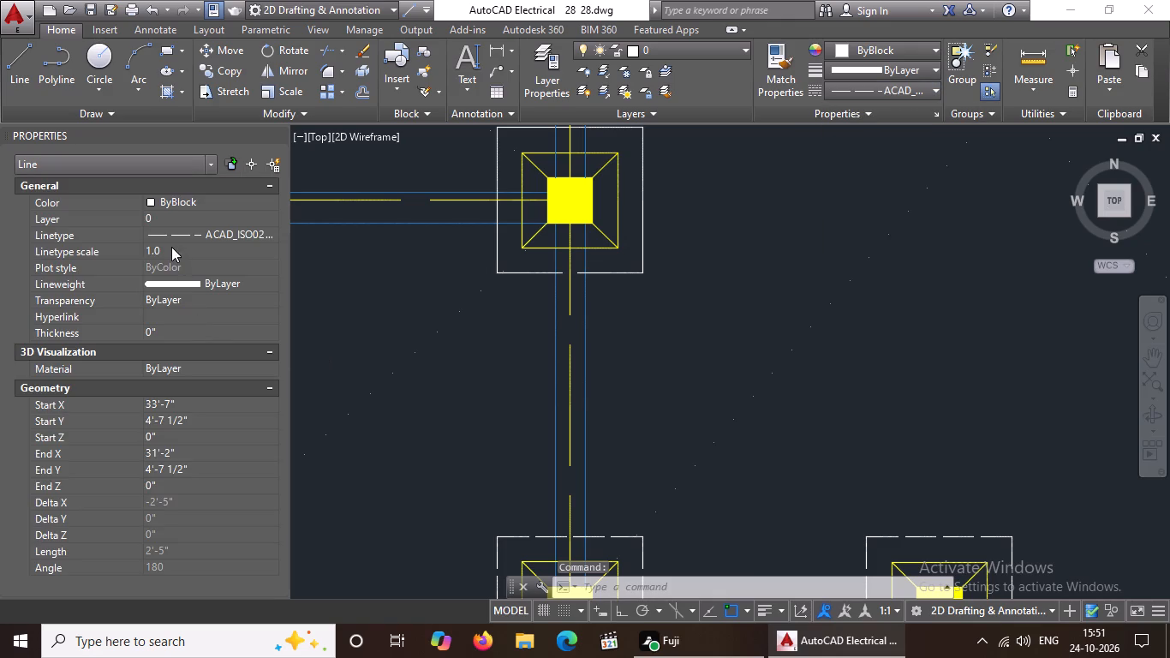
{"action": "left_click", "coordinate": [171, 247]}
{"action": "key", "text": "BackSpace"}
{"action": "key", "text": "BackSpace"}
{"action": "key", "text": "BackSpace"}
{"action": "key", "text": "BackSpace"}
{"action": "type", "text": "0.5"}
{"action": "key", "text": "Return"}
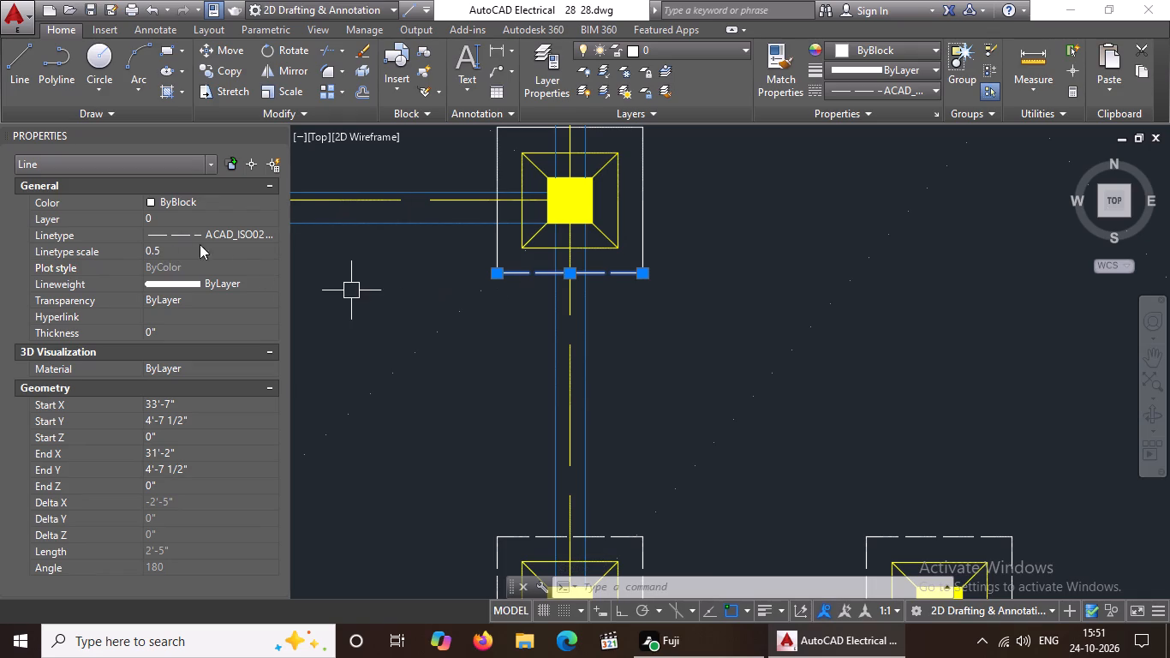
Give the right edge of this footing's outer white square linetype ACAD_ISO02W100 with linetype scale 0.5.
{"action": "left_click", "coordinate": [642, 200]}
{"action": "left_click", "coordinate": [887, 87]}
{"action": "left_click", "coordinate": [869, 151]}
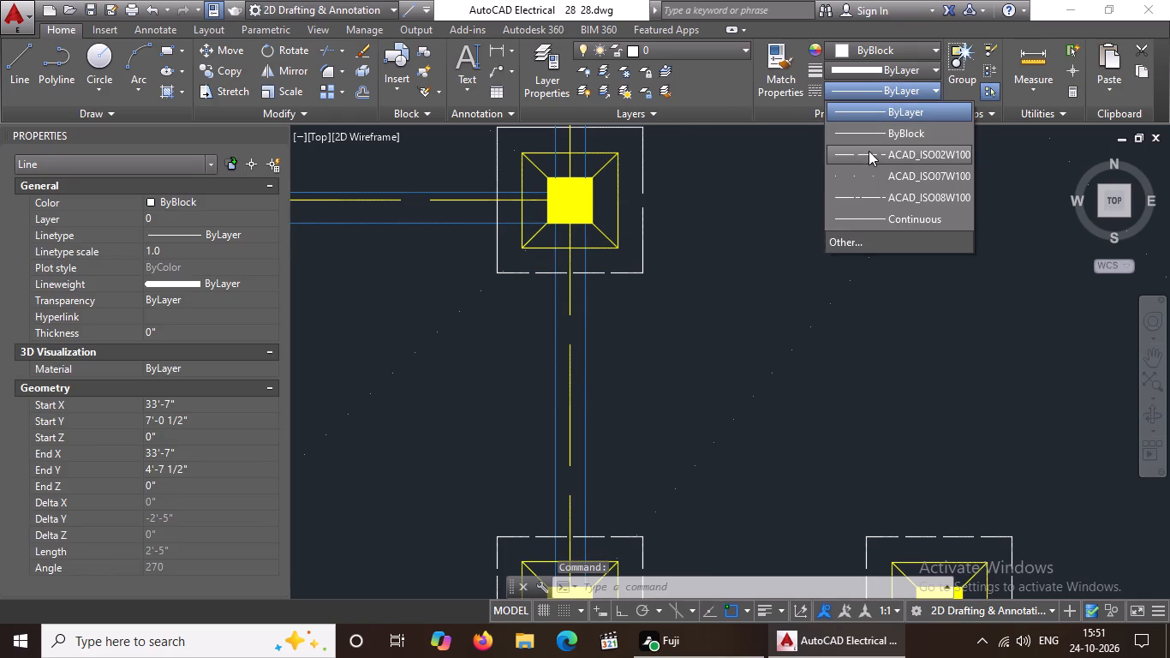
{"action": "left_click", "coordinate": [183, 255]}
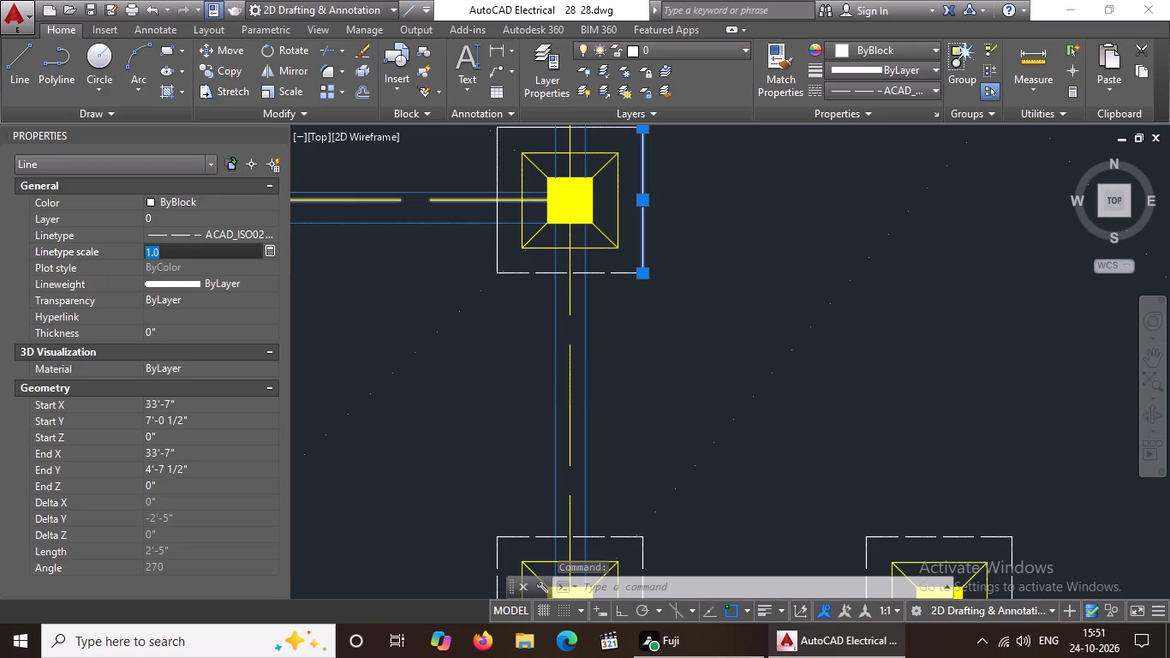
{"action": "key", "text": "BackSpace"}
{"action": "key", "text": "BackSpace"}
{"action": "key", "text": "BackSpace"}
{"action": "type", "text": "0.5"}
{"action": "key", "text": "Return"}
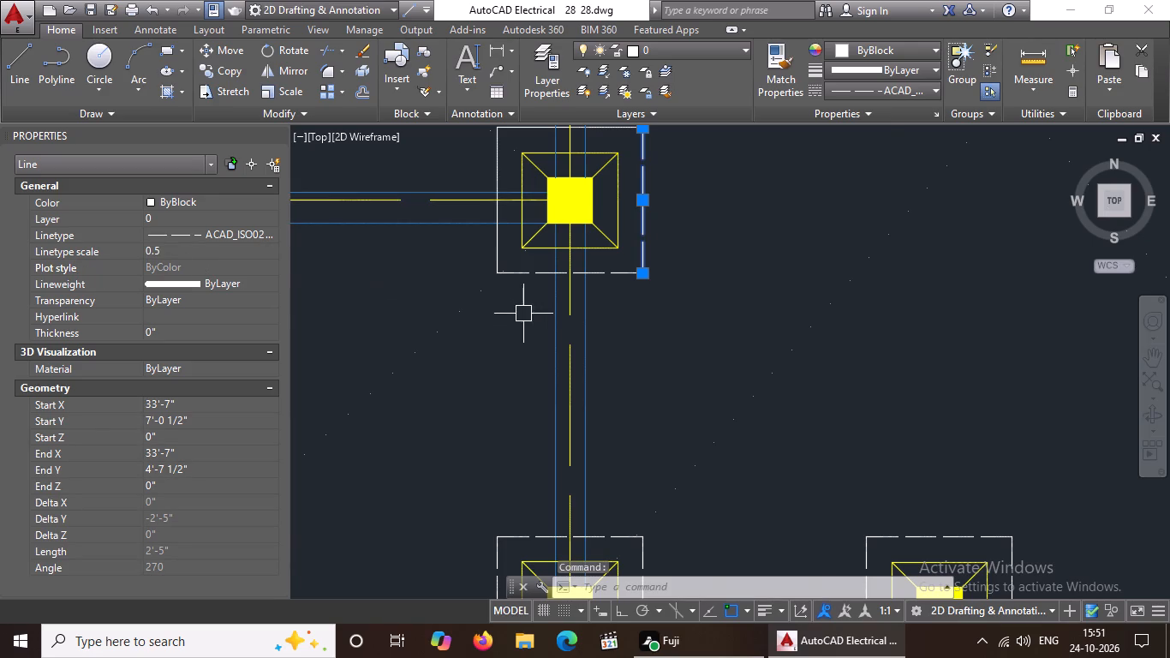
Give the upper edge of this footing's outer white square linetype ACAD_ISO02W100 with linetype scale 0.5.
{"action": "scroll", "coordinate": [524, 305], "scroll_direction": "down", "scroll_amount": 2}
{"action": "scroll", "coordinate": [506, 220], "scroll_direction": "up", "scroll_amount": 4}
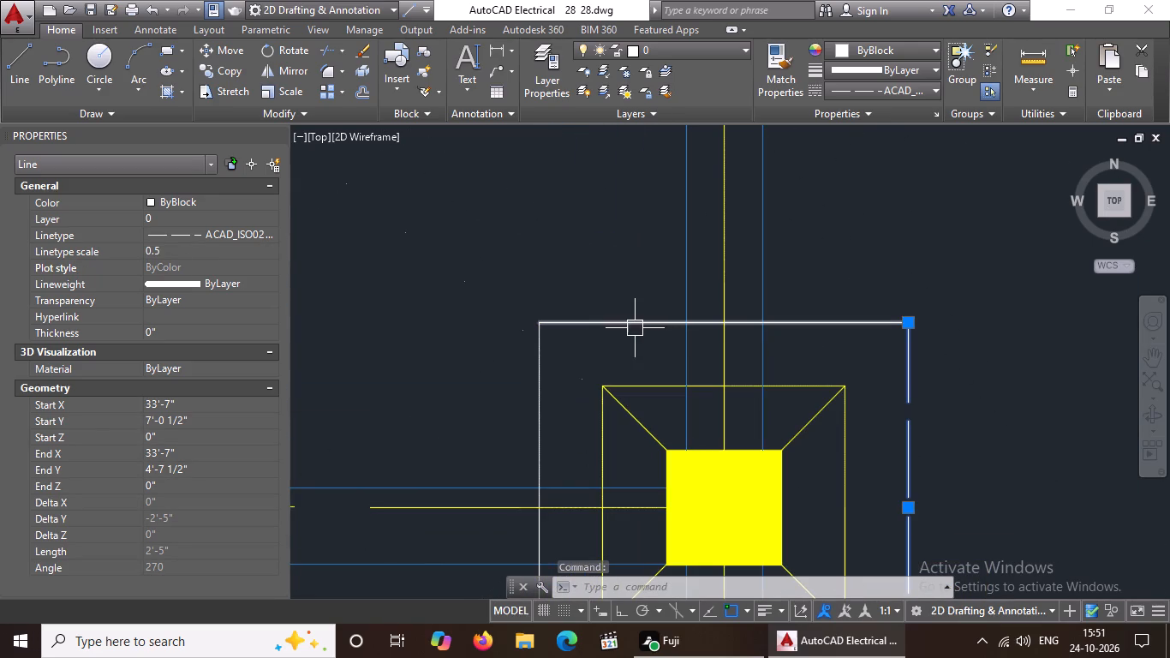
{"action": "left_click", "coordinate": [635, 327]}
{"action": "left_click", "coordinate": [845, 91]}
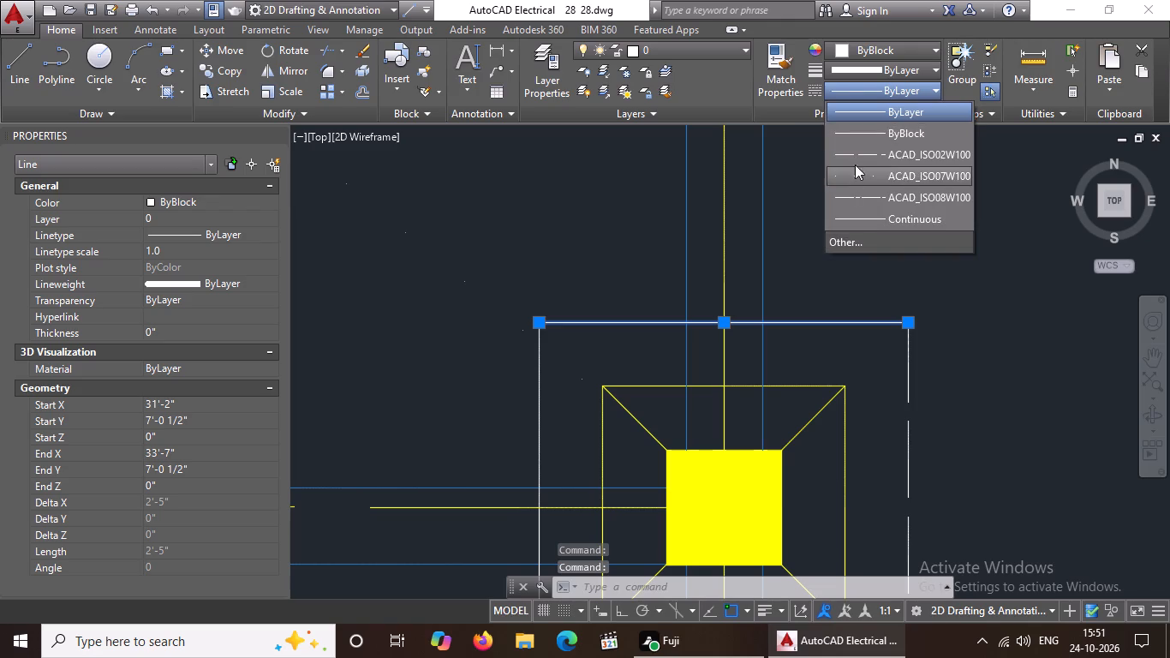
{"action": "left_click", "coordinate": [856, 140]}
{"action": "left_click", "coordinate": [862, 93]}
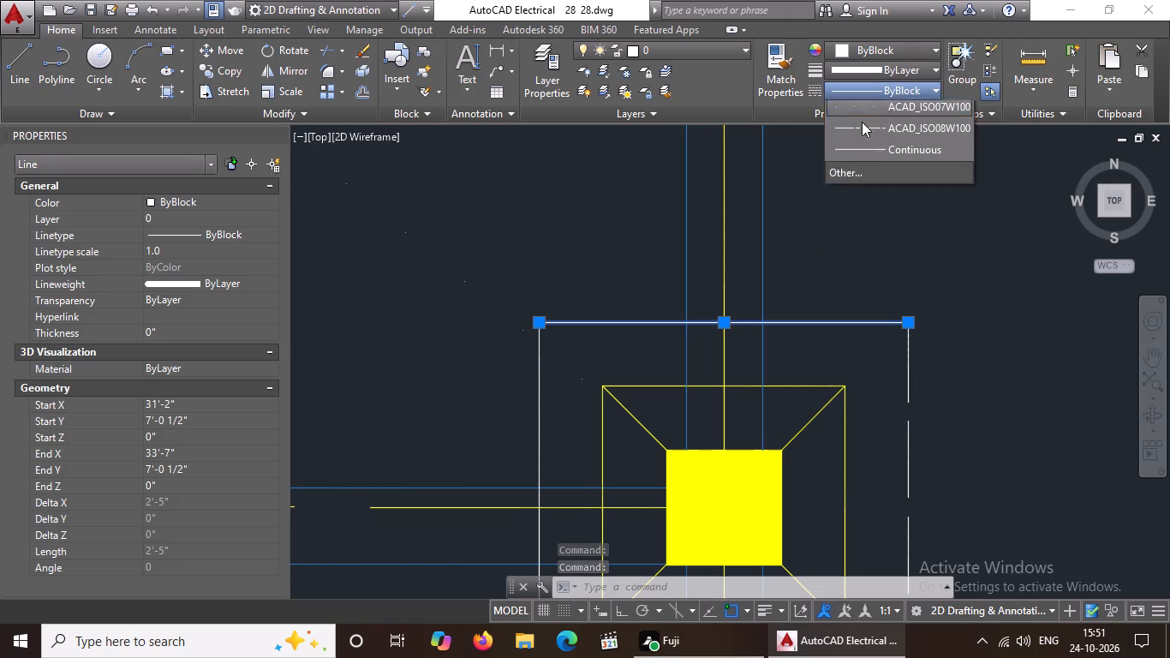
{"action": "left_click", "coordinate": [862, 158]}
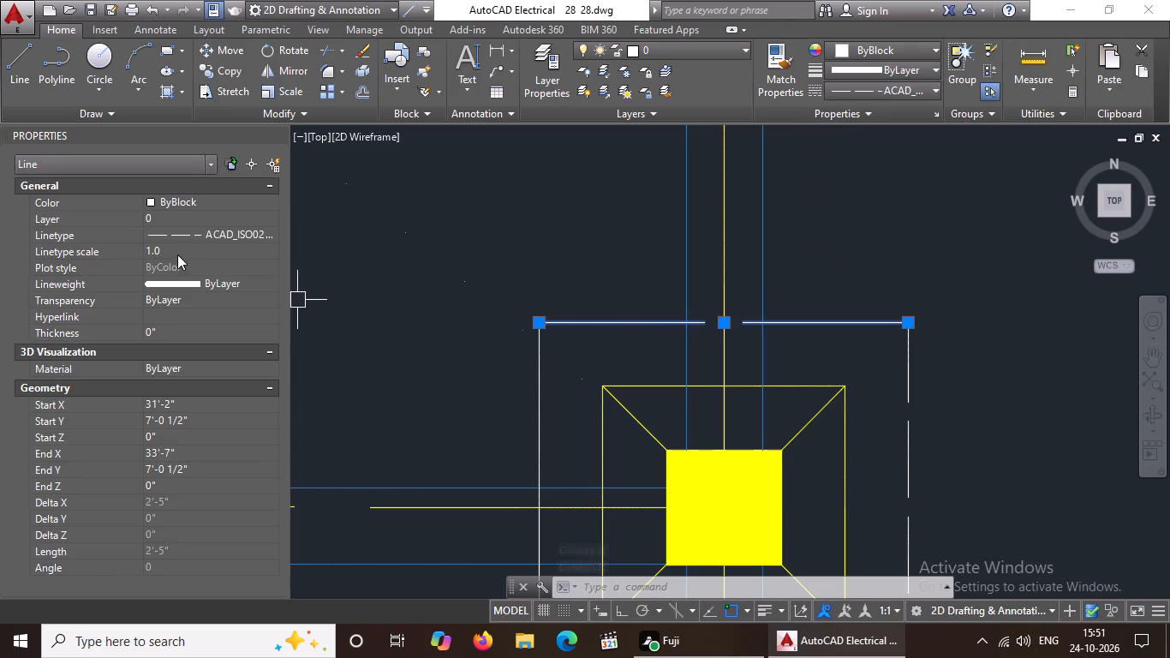
{"action": "left_click", "coordinate": [178, 254]}
{"action": "key", "text": "BackSpace"}
{"action": "key", "text": "BackSpace"}
{"action": "key", "text": "BackSpace"}
{"action": "type", "text": "0.5"}
{"action": "key", "text": "Return"}
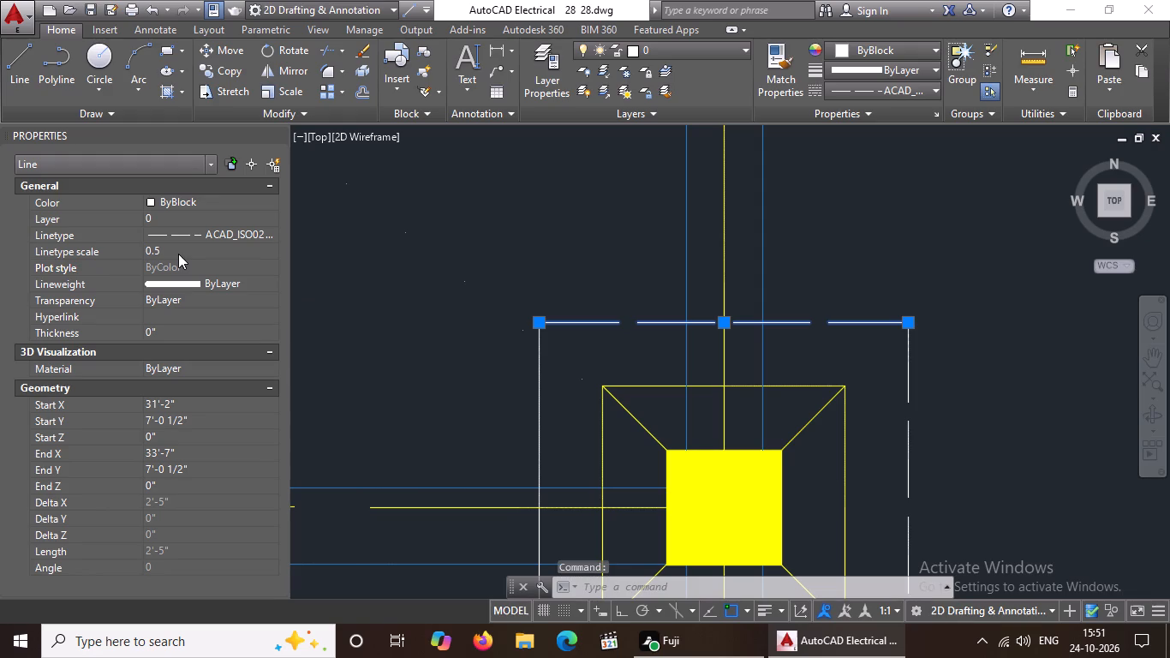
Give the left edge of the same footing's outer white square linetype ACAD_ISO02W100 with linetype scale 0.5.
{"action": "left_click", "coordinate": [531, 431]}
{"action": "scroll", "coordinate": [577, 401], "scroll_direction": "down", "scroll_amount": 2}
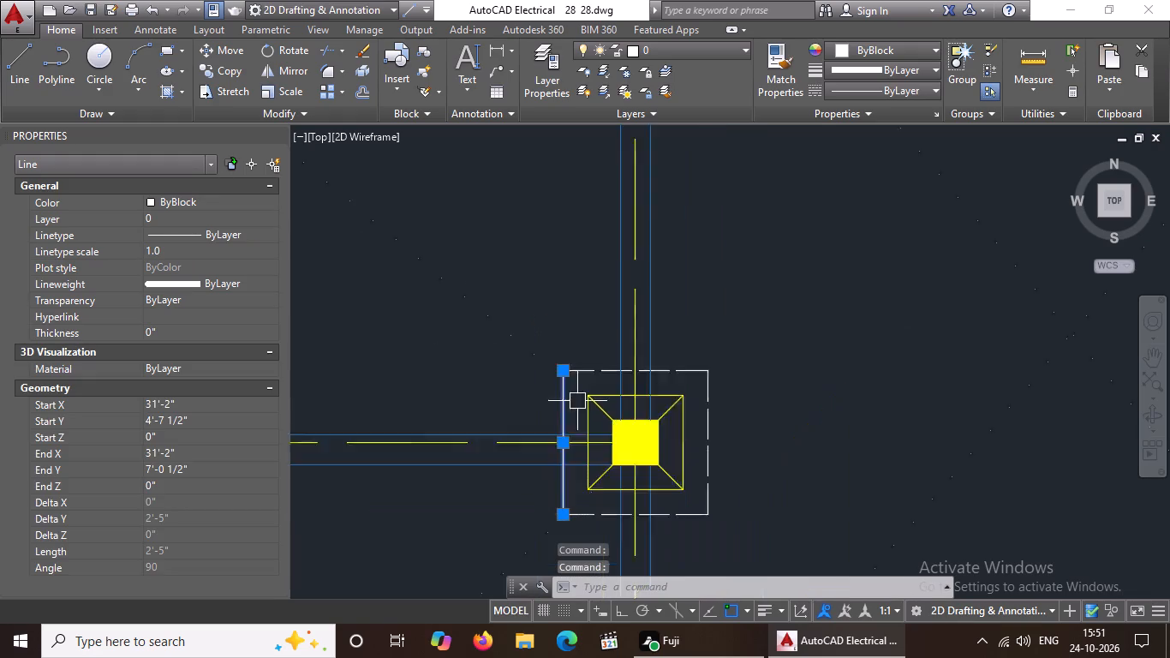
{"action": "scroll", "coordinate": [577, 401], "scroll_direction": "down", "scroll_amount": 3}
{"action": "left_click", "coordinate": [884, 88]}
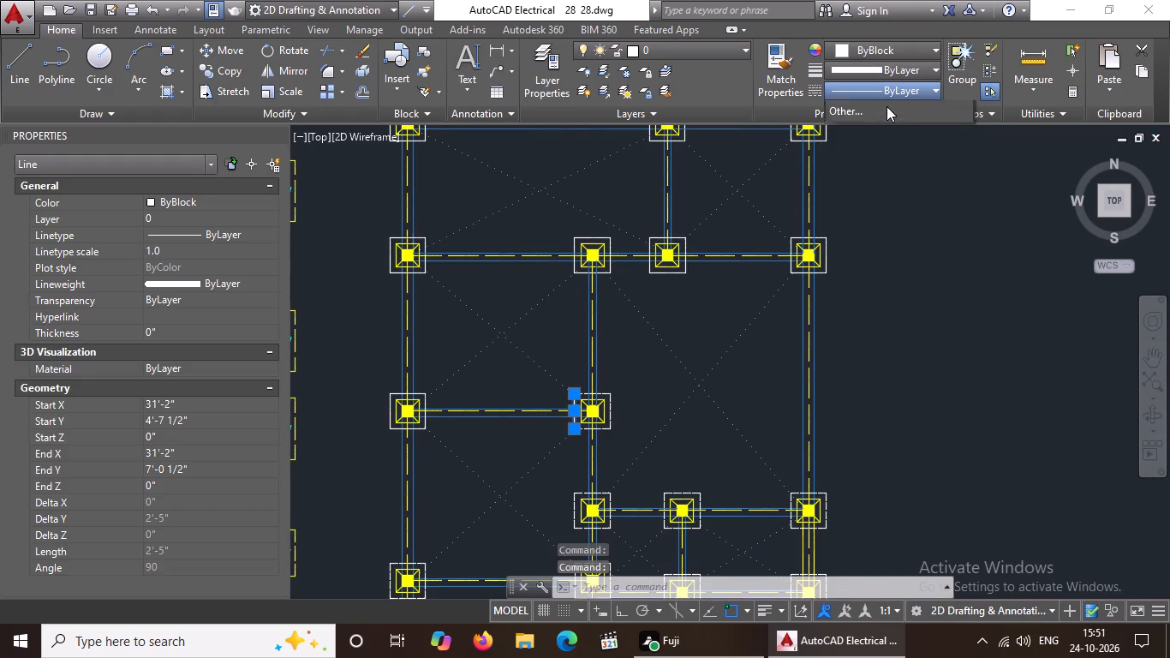
{"action": "left_click", "coordinate": [866, 157]}
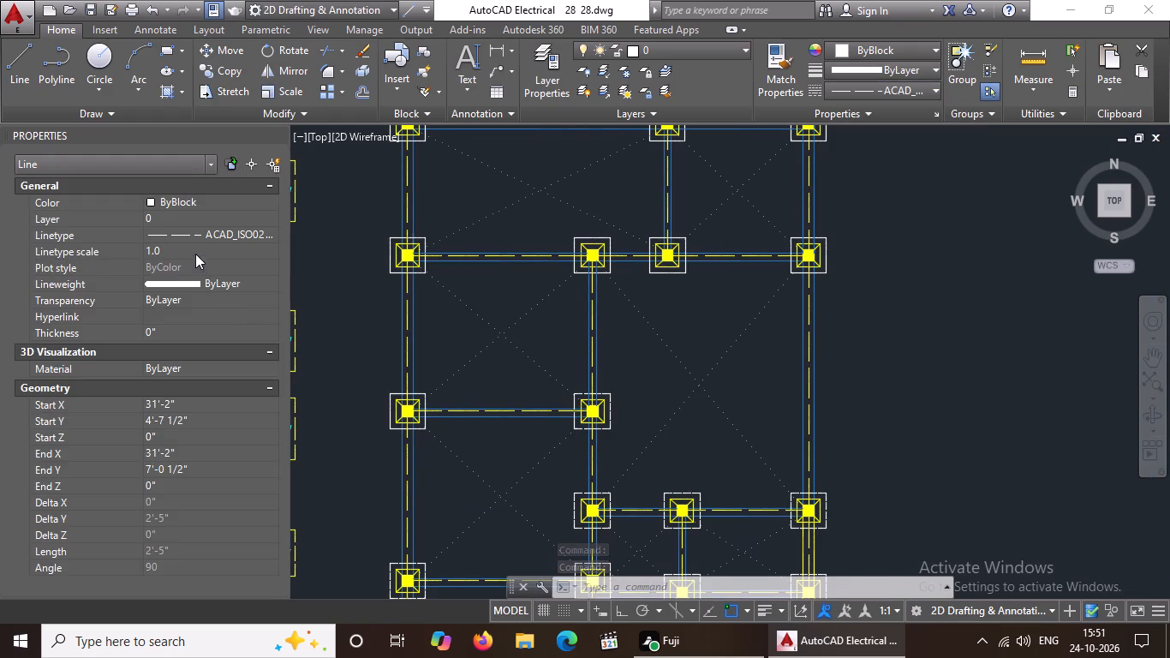
{"action": "left_click", "coordinate": [195, 252]}
{"action": "key", "text": "BackSpace"}
{"action": "key", "text": "BackSpace"}
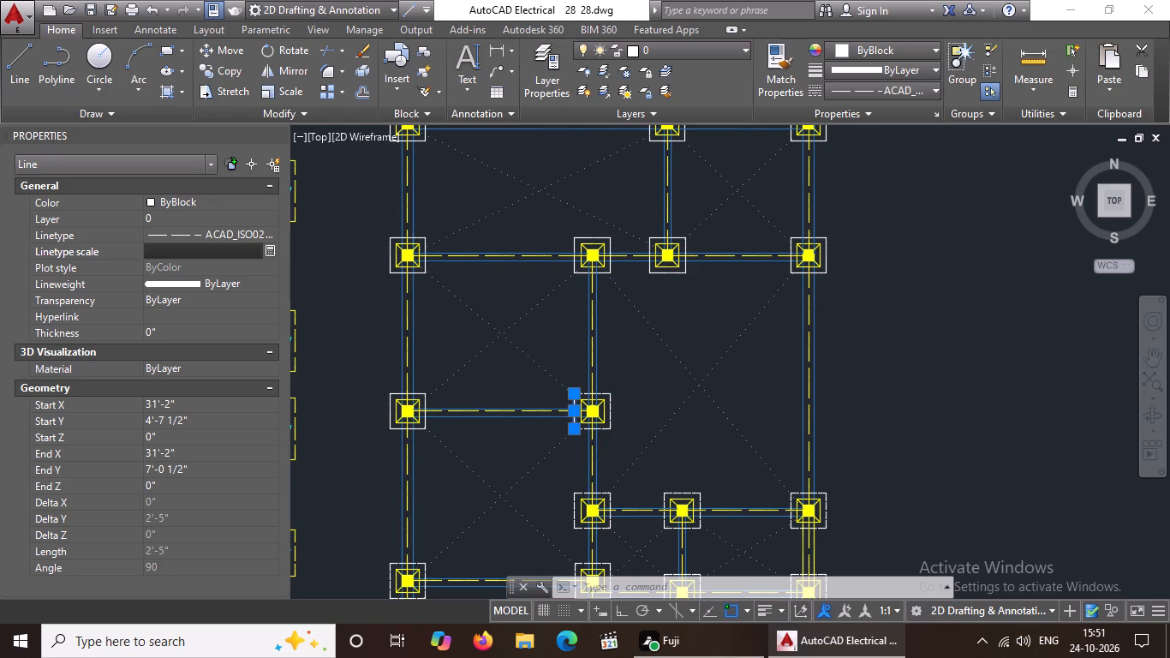
{"action": "type", "text": "0.5"}
{"action": "key", "text": "Return"}
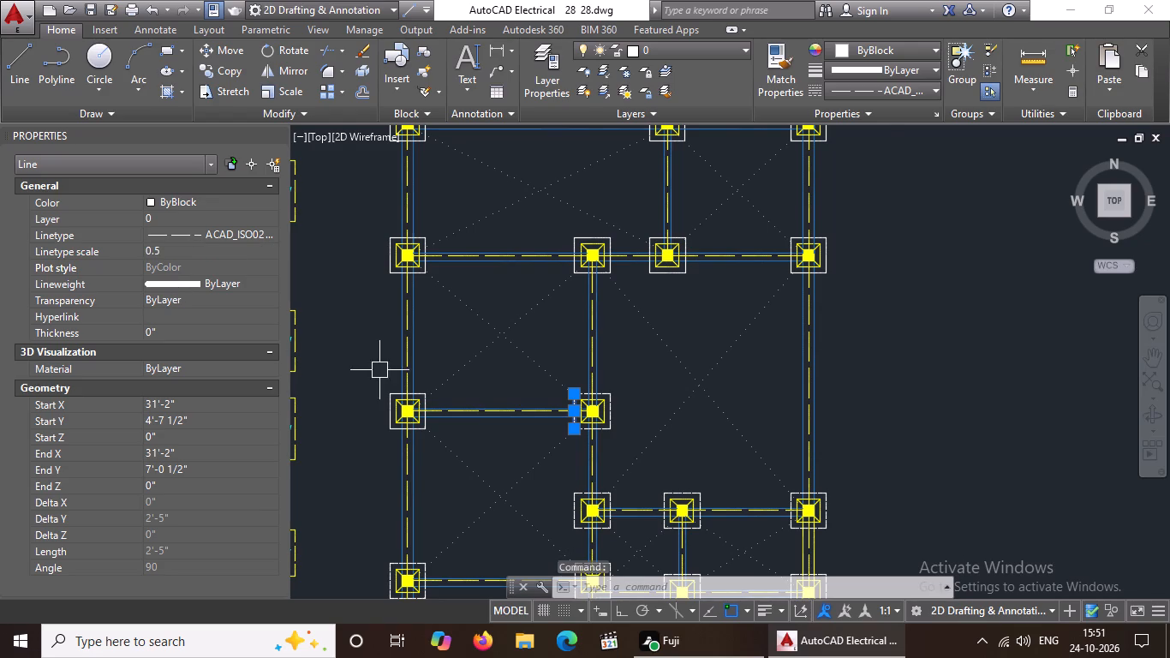
On the left-column footing in the same row, give the outer white square's lower edge linetype ACAD_ISO02W100 with linetype scale 0.5.
{"action": "scroll", "coordinate": [393, 408], "scroll_direction": "up", "scroll_amount": 2}
{"action": "scroll", "coordinate": [434, 406], "scroll_direction": "down", "scroll_amount": 2}
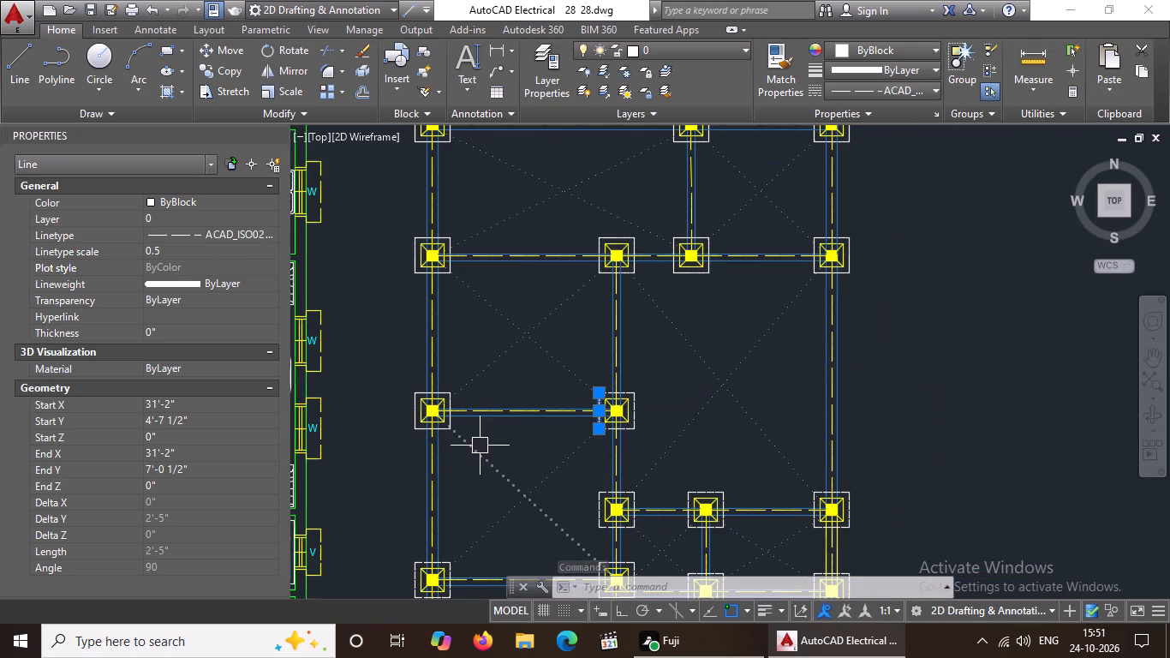
{"action": "scroll", "coordinate": [366, 446], "scroll_direction": "up", "scroll_amount": 2}
{"action": "scroll", "coordinate": [508, 416], "scroll_direction": "down", "scroll_amount": 2}
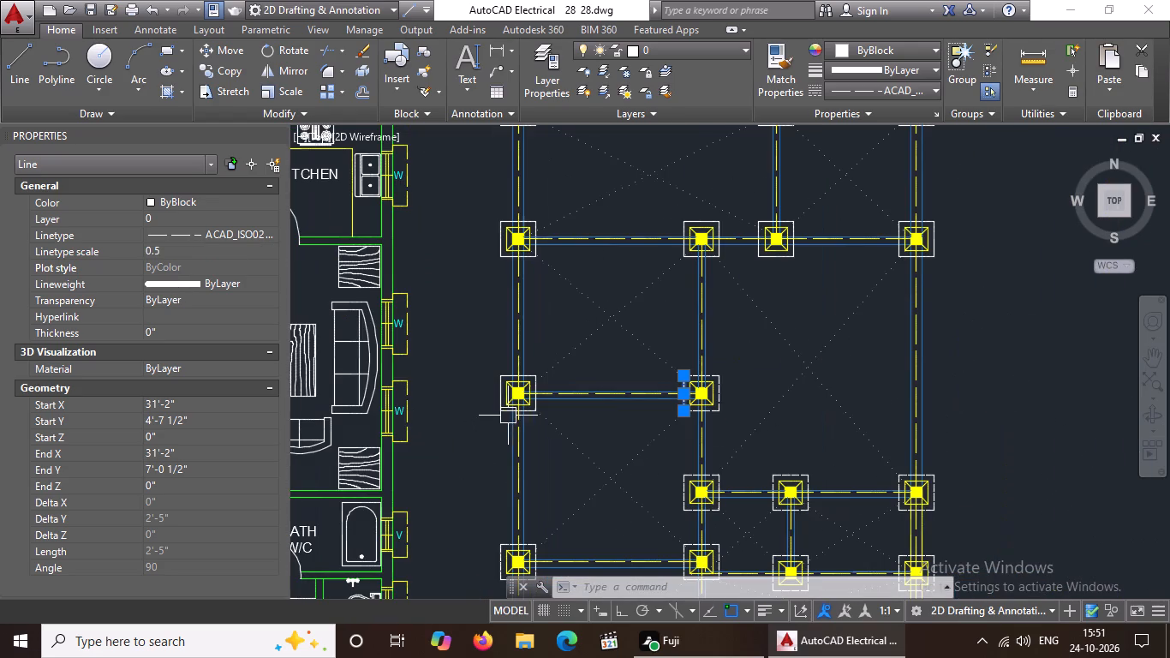
{"action": "scroll", "coordinate": [520, 411], "scroll_direction": "up", "scroll_amount": 5}
{"action": "left_click", "coordinate": [573, 421]}
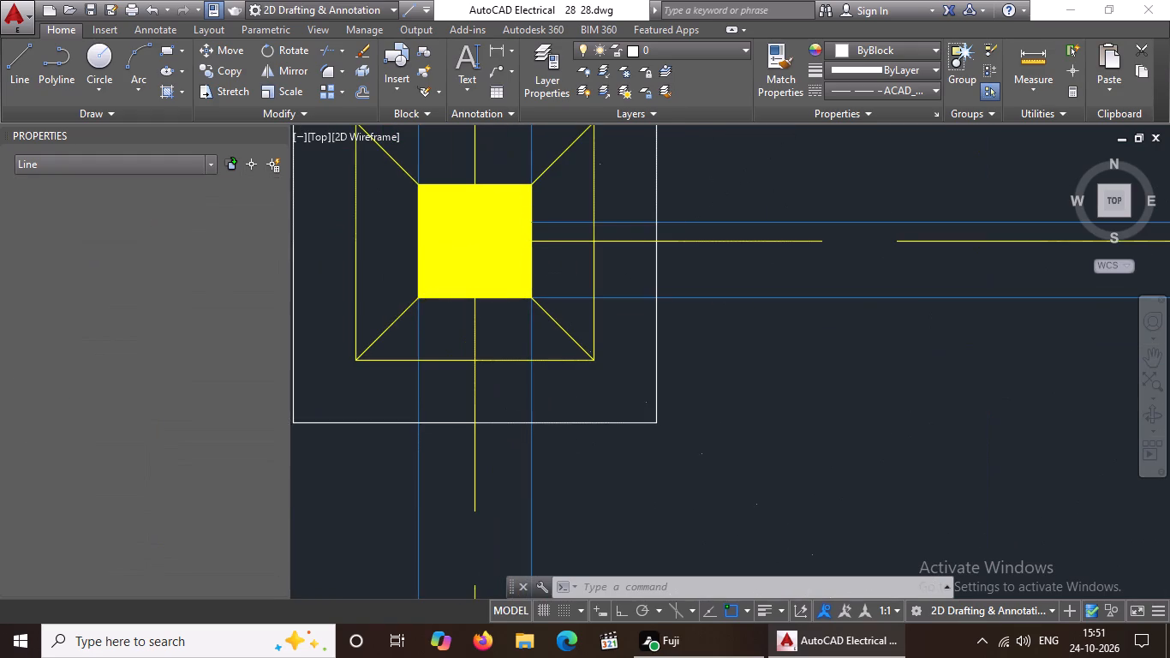
{"action": "left_click", "coordinate": [899, 94]}
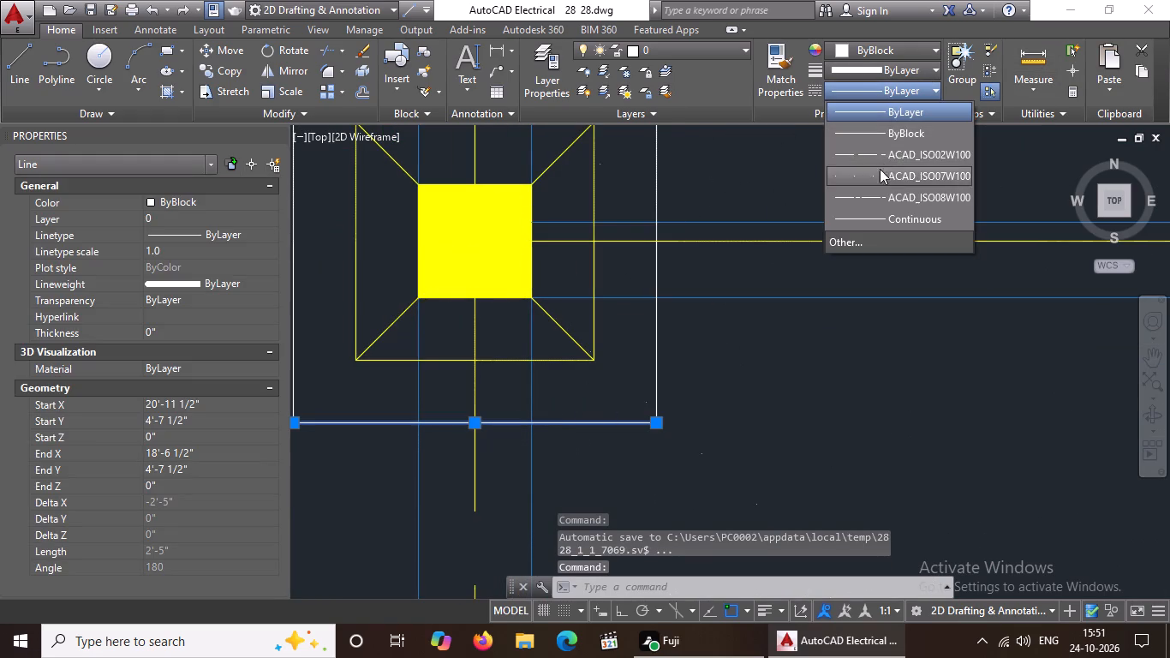
{"action": "left_click", "coordinate": [878, 158]}
{"action": "left_click", "coordinate": [193, 249]}
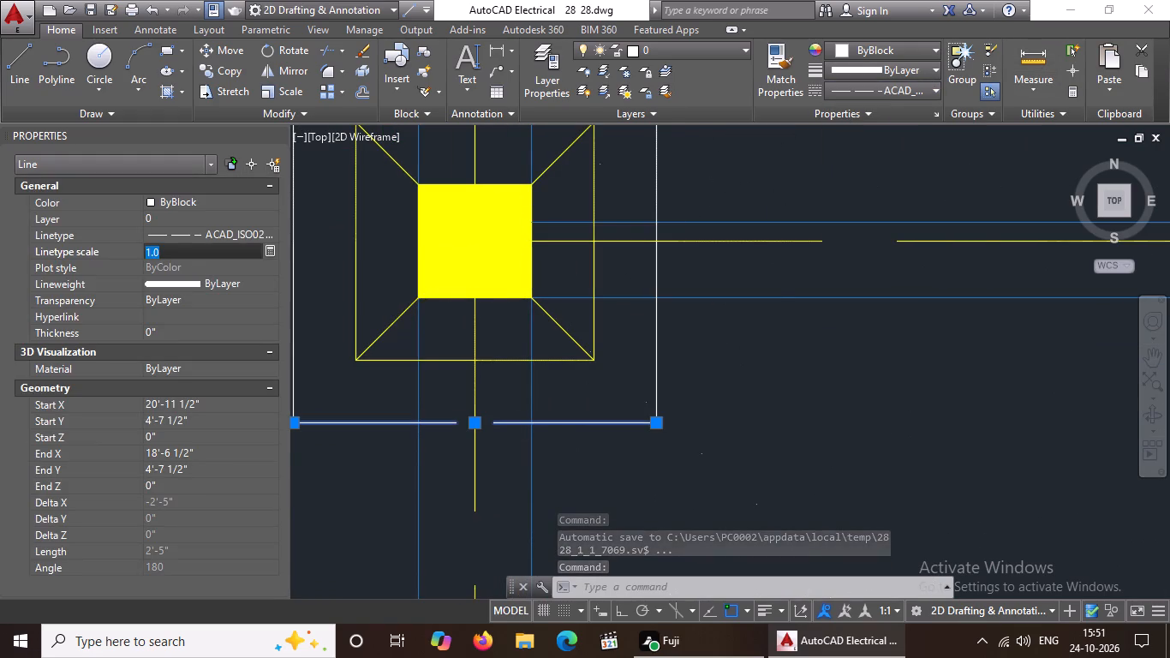
{"action": "key", "text": "BackSpace"}
{"action": "key", "text": "BackSpace"}
{"action": "type", "text": "0.5"}
{"action": "key", "text": "Return"}
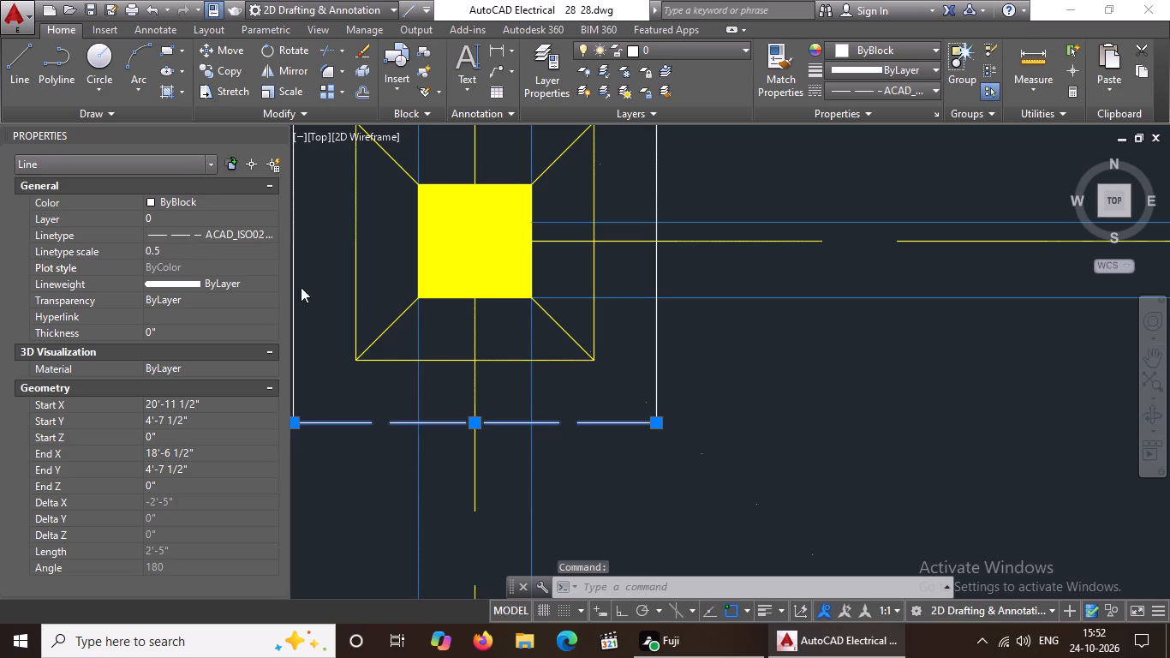
Give the right edge of this left-column footing's outer white square linetype ACAD_ISO02W100 with linetype scale 0.5.
{"action": "scroll", "coordinate": [596, 356], "scroll_direction": "down", "scroll_amount": 3}
{"action": "scroll", "coordinate": [608, 343], "scroll_direction": "up", "scroll_amount": 1}
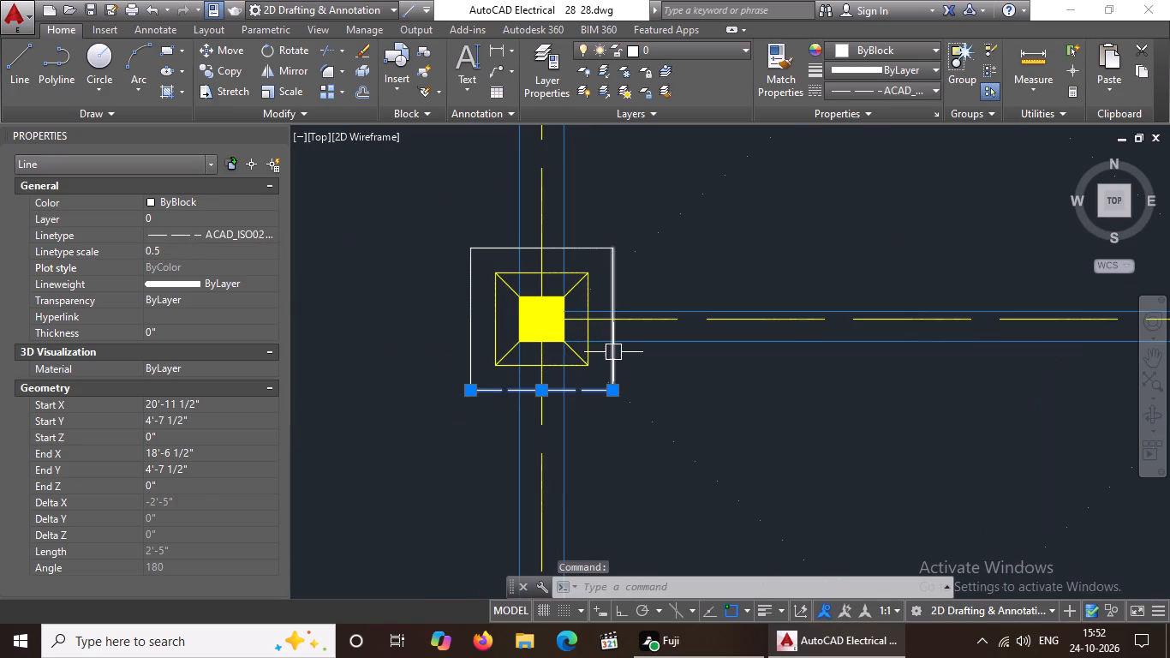
{"action": "left_click", "coordinate": [615, 354]}
{"action": "left_click", "coordinate": [880, 83]}
{"action": "left_click", "coordinate": [883, 151]}
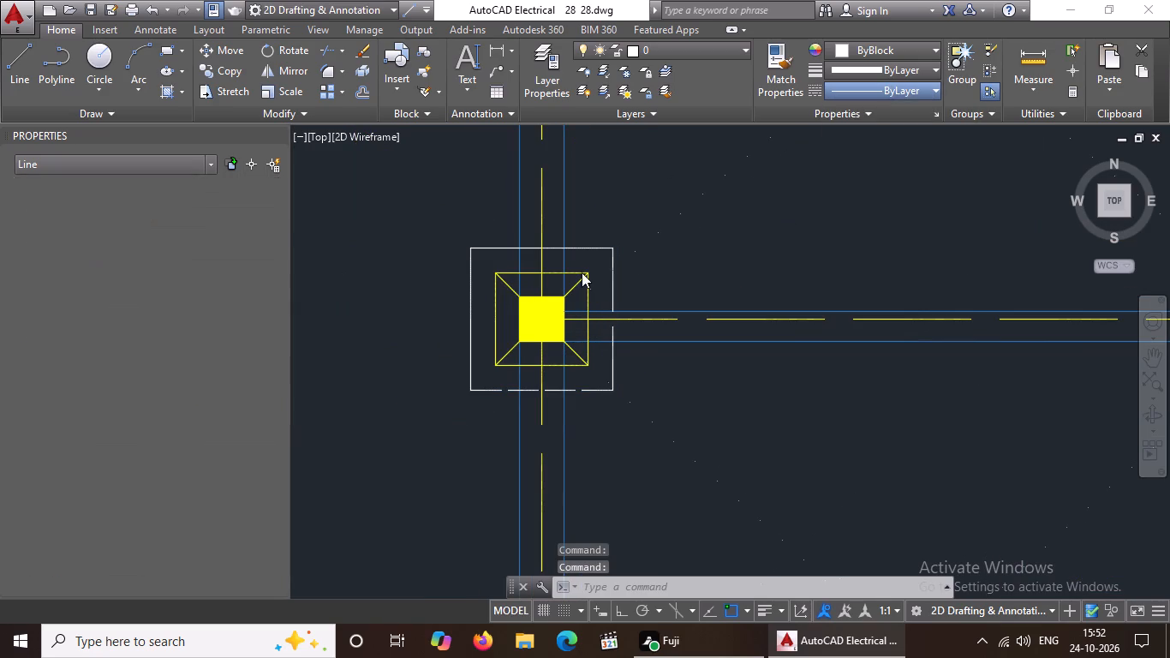
{"action": "left_click", "coordinate": [186, 249]}
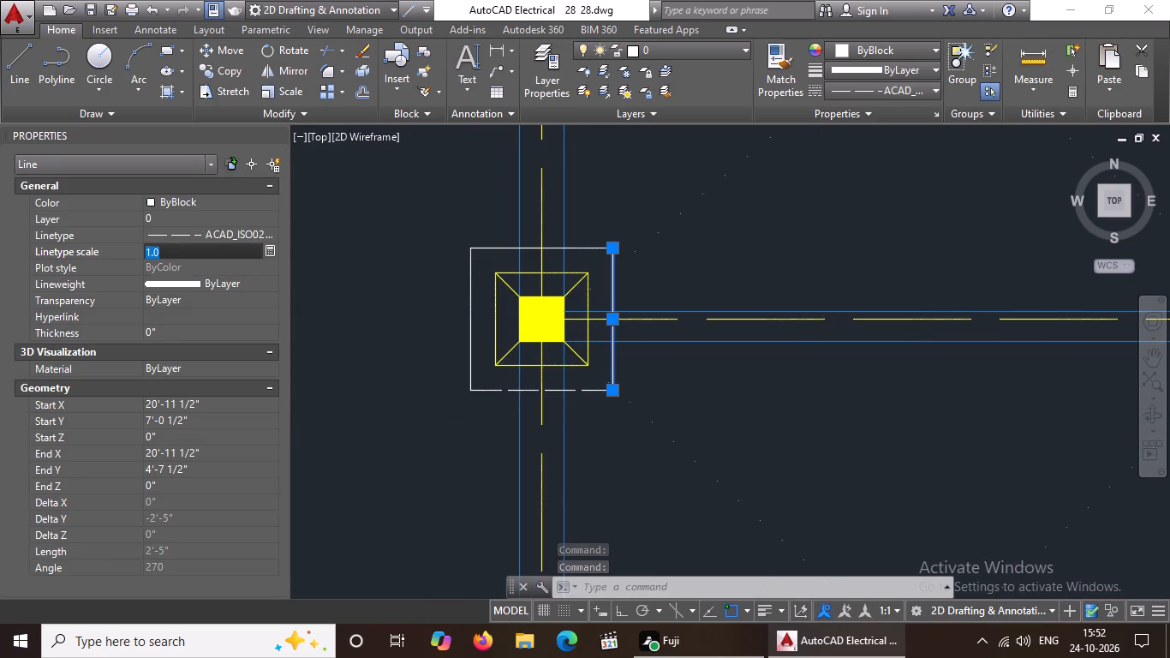
{"action": "key", "text": "BackSpace"}
{"action": "key", "text": "BackSpace"}
{"action": "key", "text": "BackSpace"}
{"action": "type", "text": "0.5"}
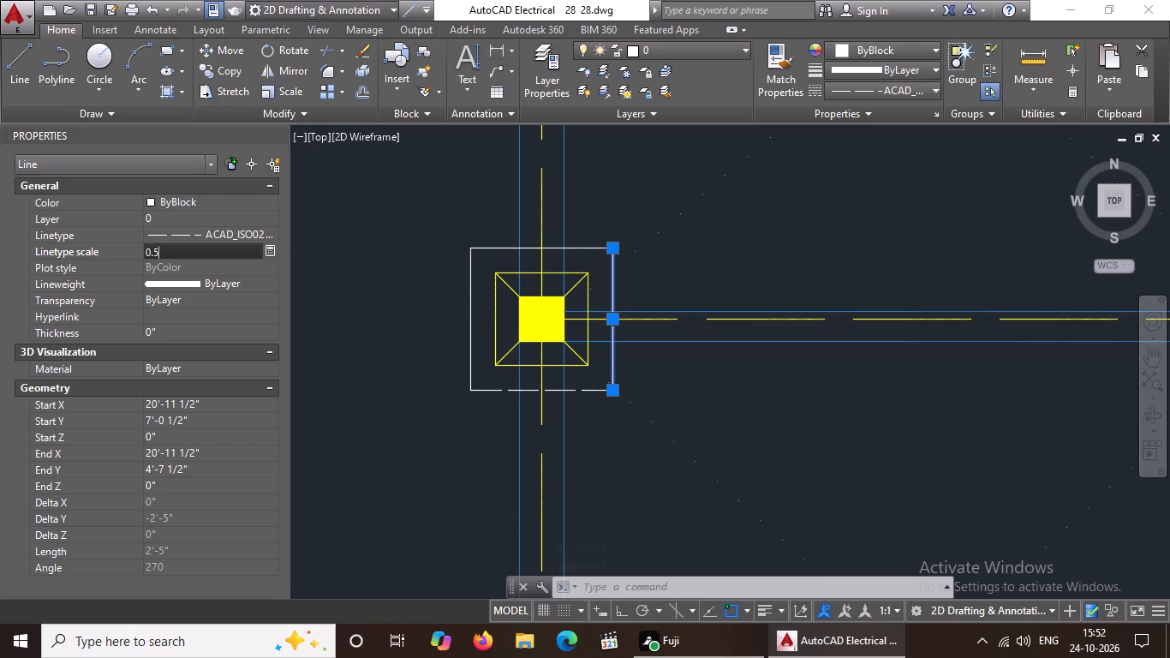
{"action": "key", "text": "Return"}
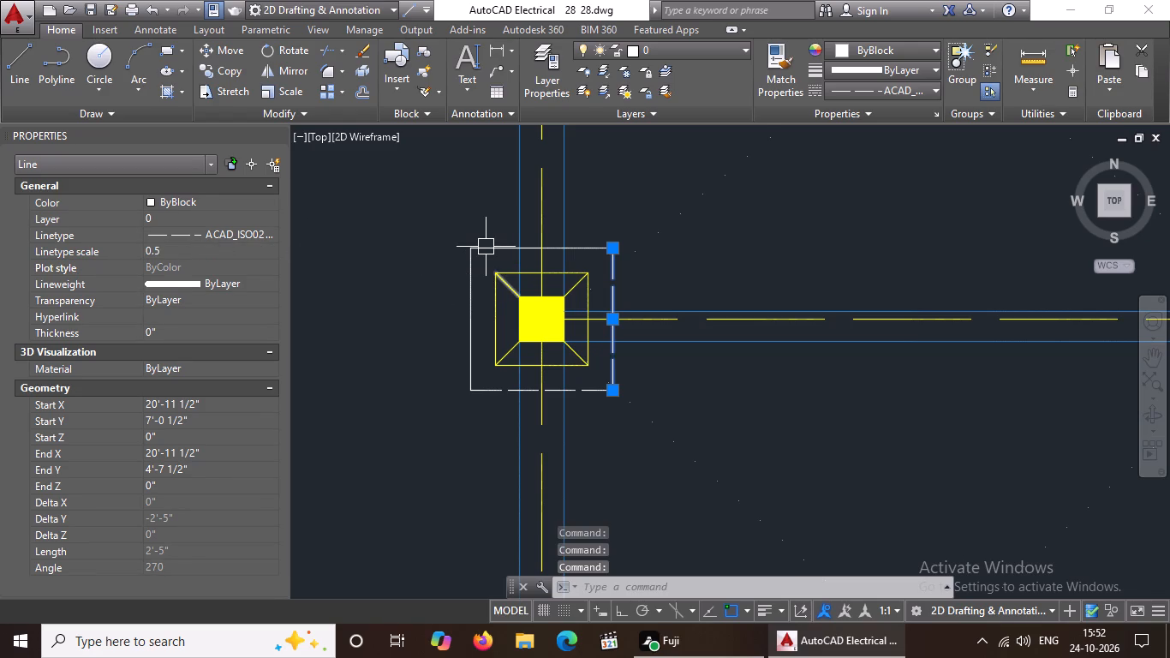
Give the upper edge of the left-column footing's outer white square linetype ACAD_ISO02W100 with linetype scale 0.5.
{"action": "left_click", "coordinate": [485, 246]}
{"action": "left_click", "coordinate": [855, 87]}
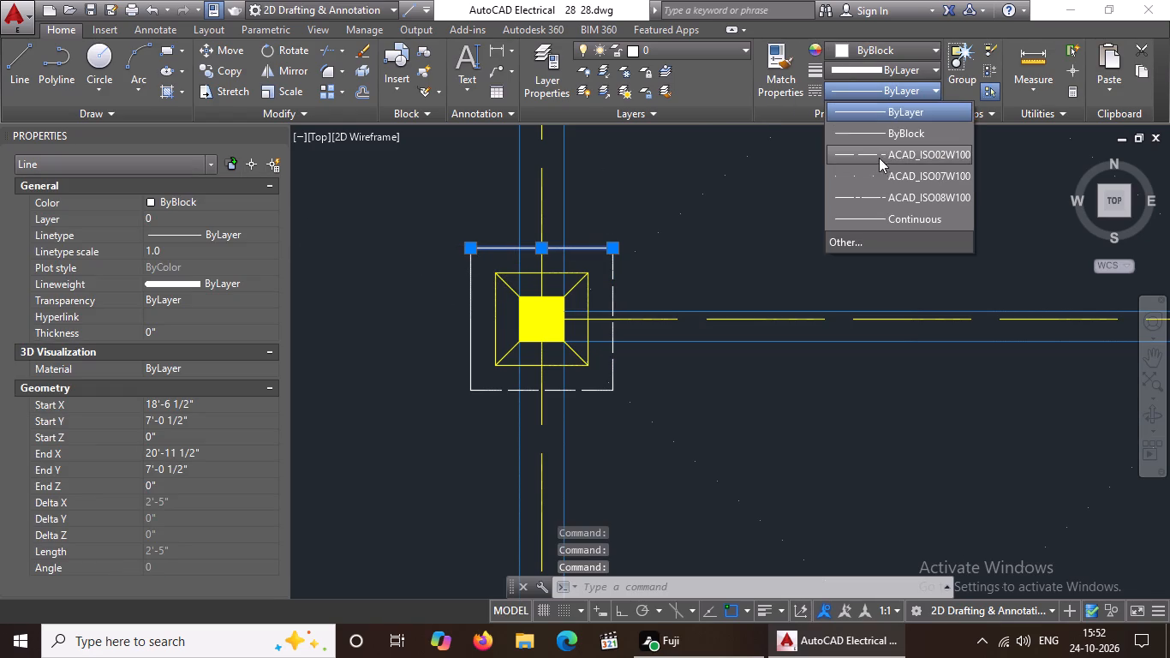
{"action": "left_click", "coordinate": [862, 151]}
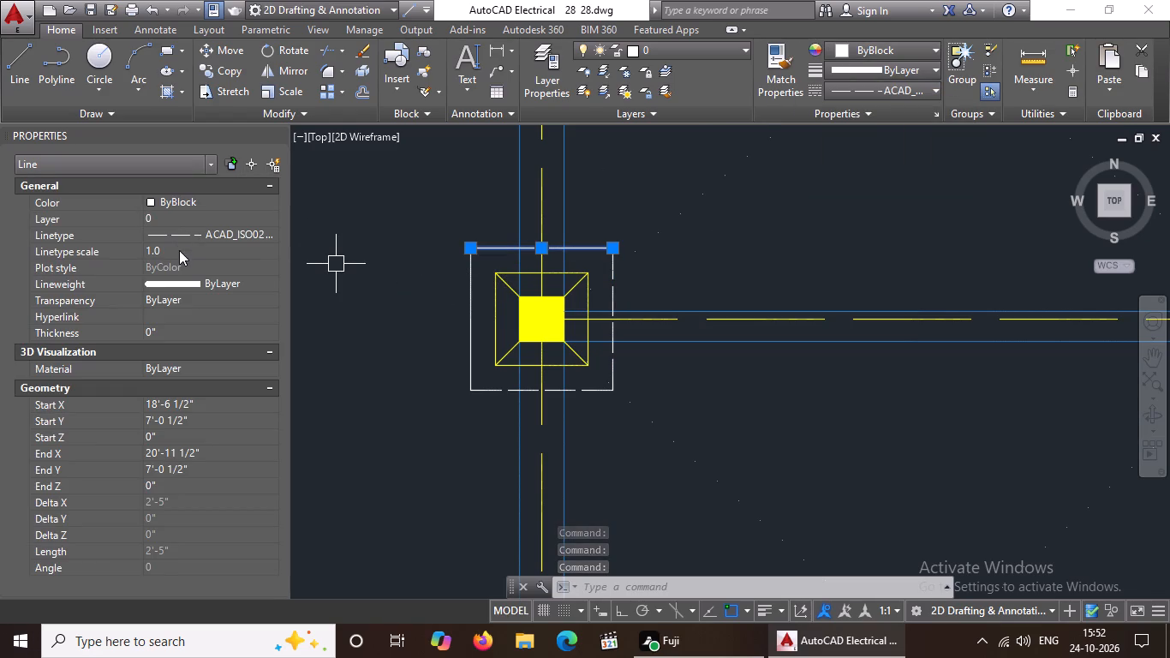
{"action": "left_click", "coordinate": [180, 250]}
{"action": "key", "text": "BackSpace"}
{"action": "key", "text": "BackSpace"}
{"action": "key", "text": "BackSpace"}
{"action": "type", "text": "0.5"}
{"action": "key", "text": "Return"}
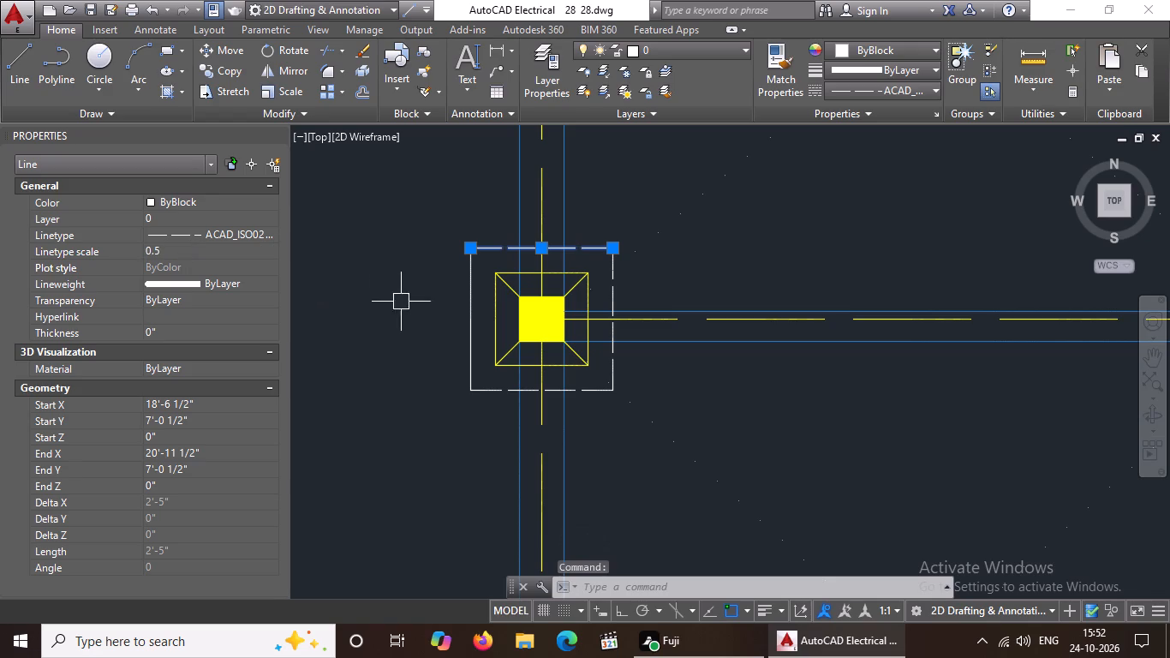
Give the left edge of the left-column footing's outer white square linetype ACAD_ISO02W100 with linetype scale 0.5.
{"action": "left_click", "coordinate": [468, 321]}
{"action": "left_click", "coordinate": [878, 88]}
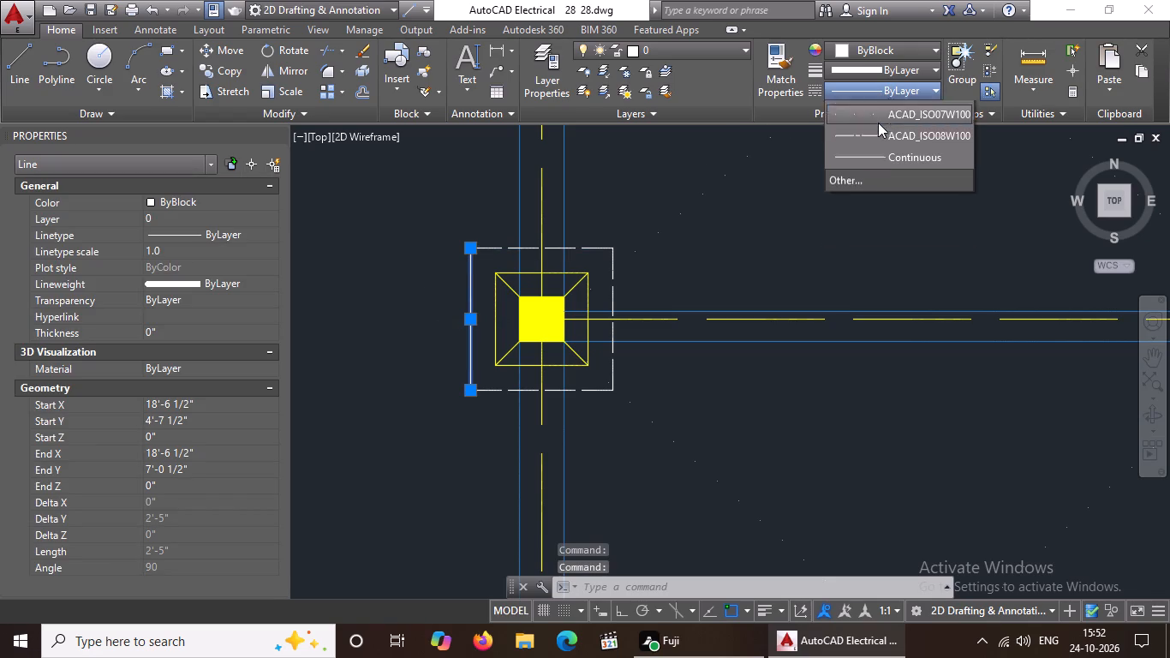
{"action": "left_click", "coordinate": [869, 155]}
{"action": "left_click", "coordinate": [195, 249]}
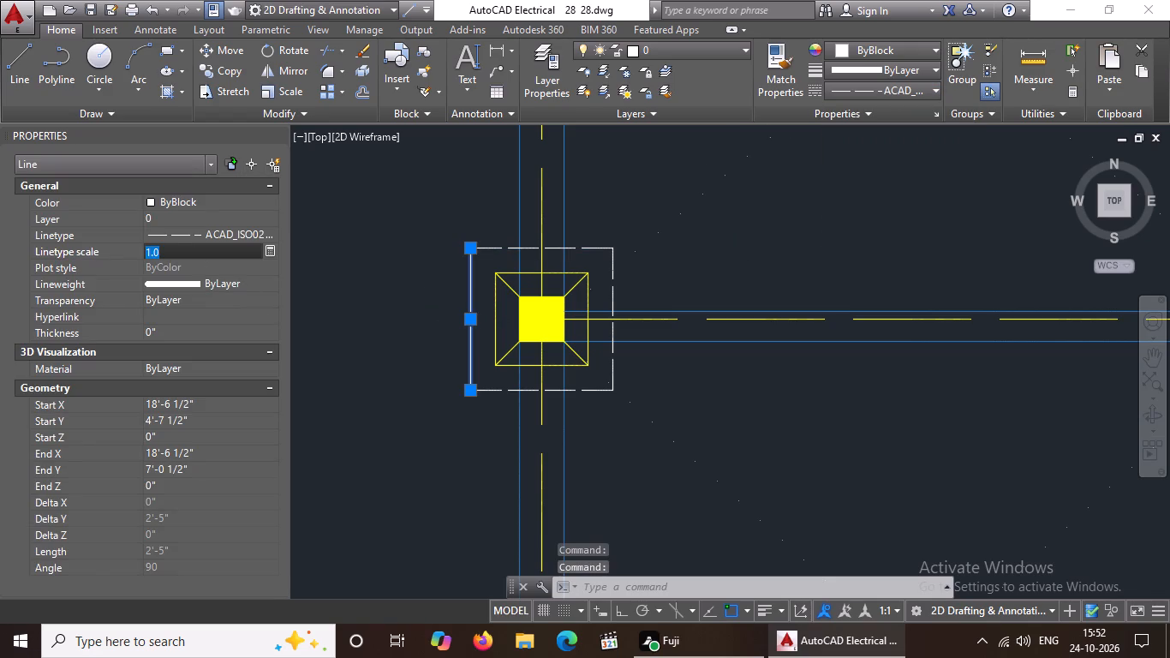
{"action": "key", "text": "BackSpace"}
{"action": "key", "text": "BackSpace"}
{"action": "key", "text": "BackSpace"}
{"action": "type", "text": "0.5"}
{"action": "key", "text": "Return"}
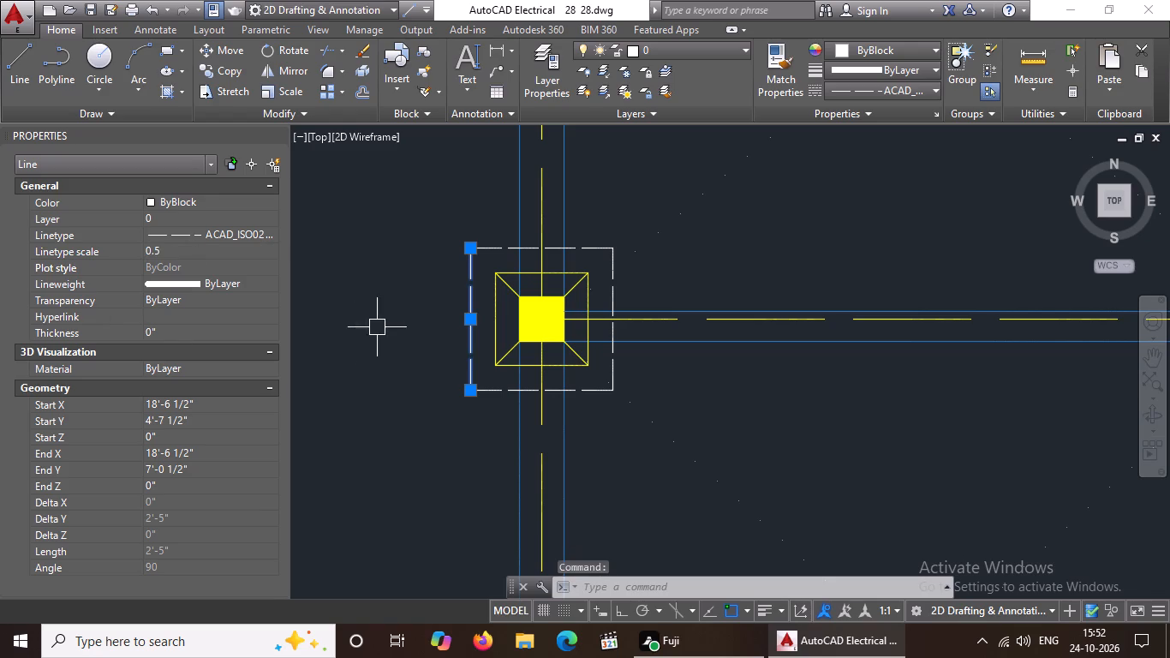
On the next footing up in the left column, give the outer white square's lower edge linetype ACAD_ISO02W100 with linetype scale 0.5.
{"action": "scroll", "coordinate": [563, 358], "scroll_direction": "down", "scroll_amount": 3}
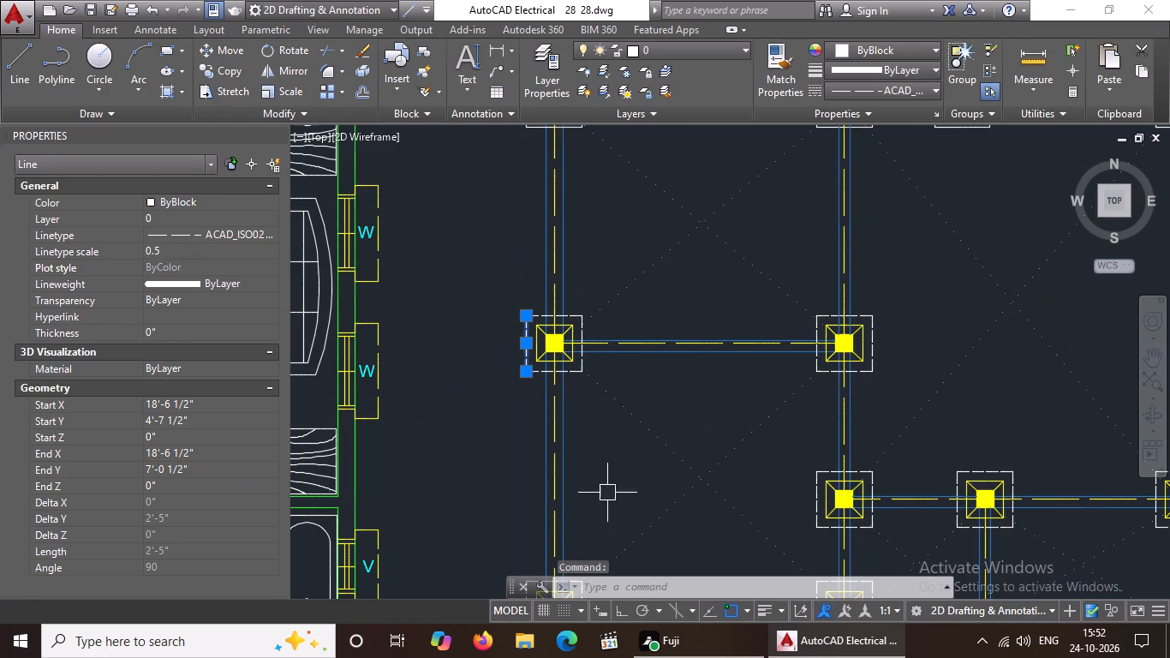
{"action": "scroll", "coordinate": [621, 434], "scroll_direction": "down", "scroll_amount": 2}
{"action": "middle_click_drag", "start_coordinate": [713, 402], "coordinate": [712, 402]}
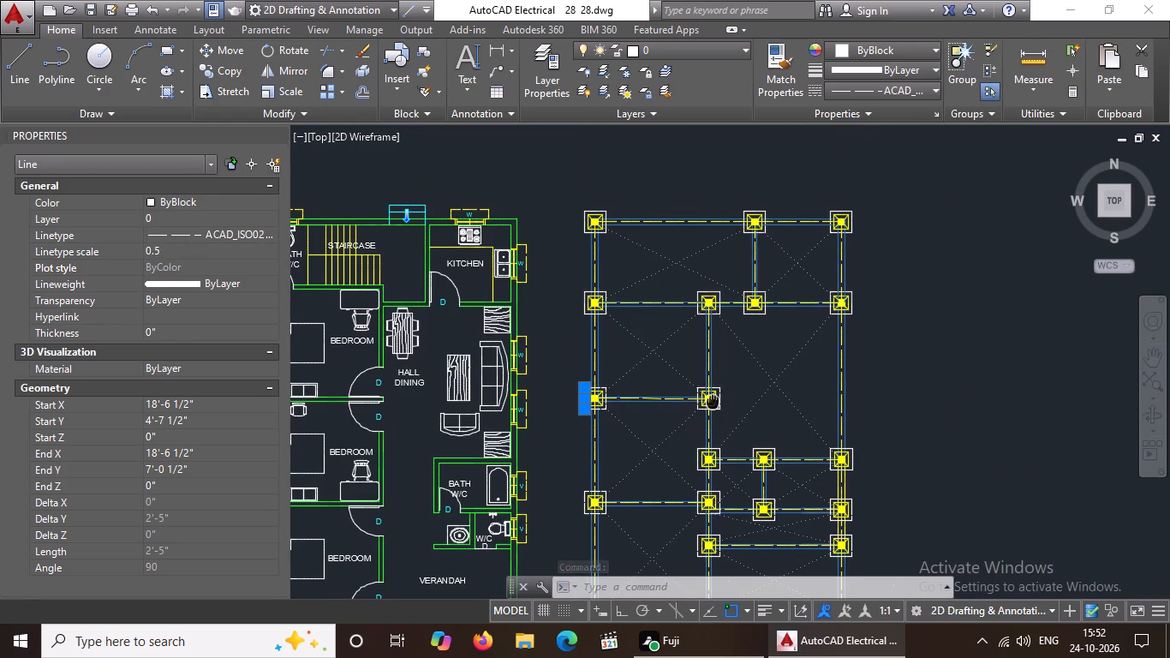
{"action": "middle_click_drag", "start_coordinate": [712, 402], "coordinate": [688, 431]}
{"action": "scroll", "coordinate": [648, 374], "scroll_direction": "up", "scroll_amount": 2}
{"action": "scroll", "coordinate": [373, 313], "scroll_direction": "up", "scroll_amount": 2}
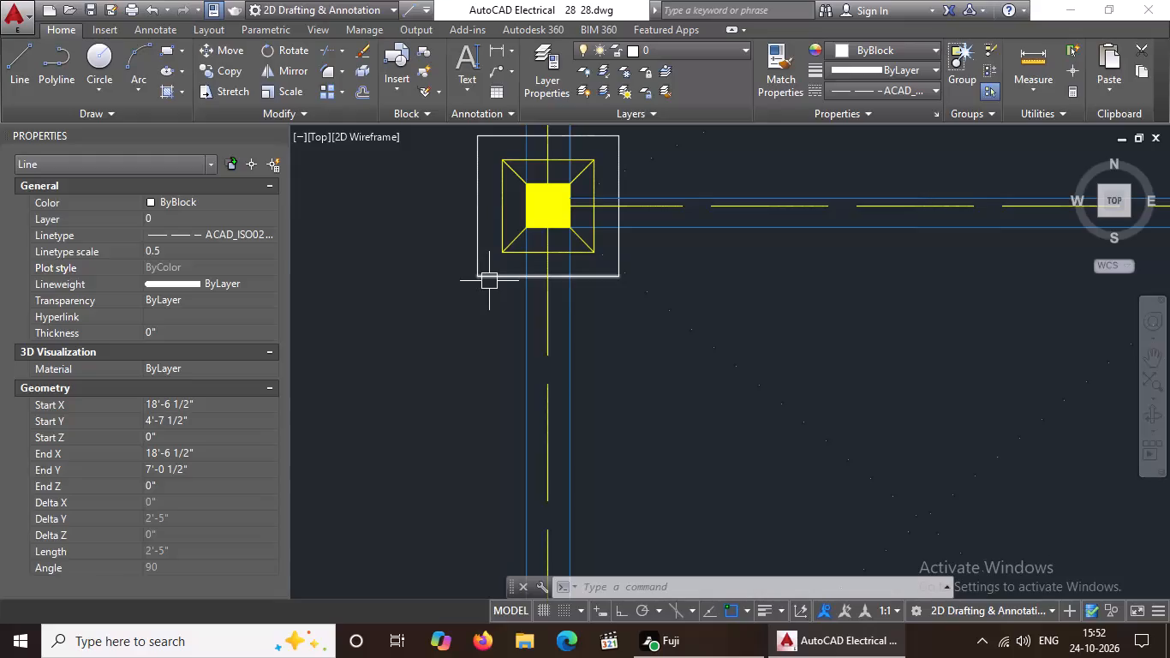
{"action": "left_click", "coordinate": [491, 280]}
{"action": "left_click", "coordinate": [895, 90]}
{"action": "left_click", "coordinate": [875, 153]}
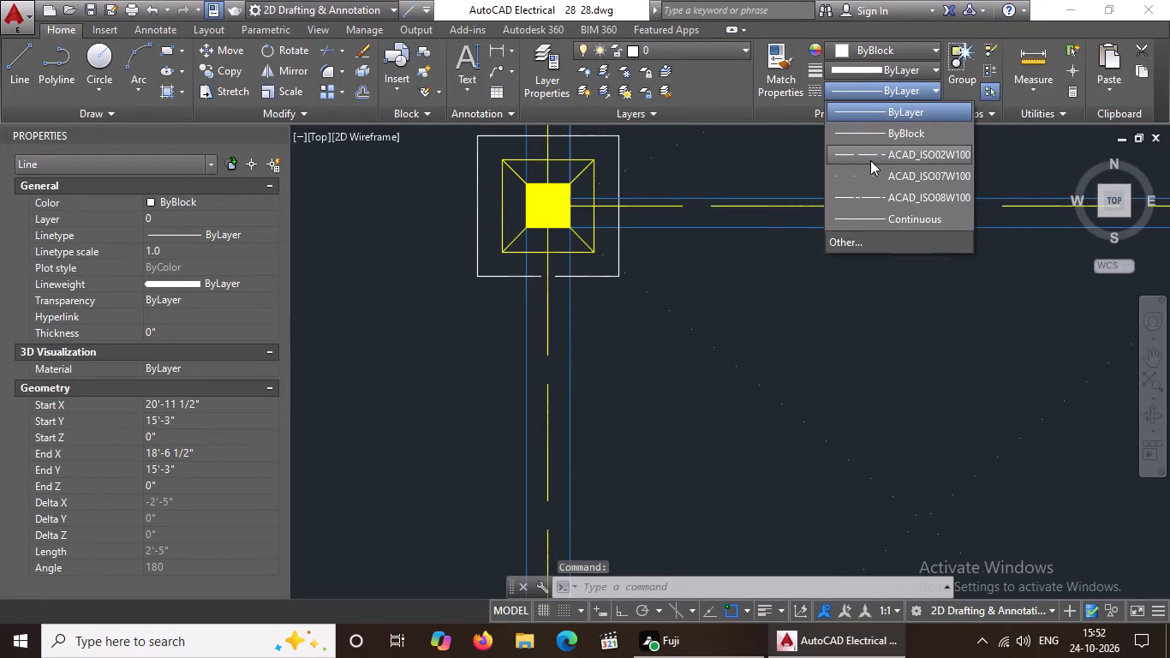
{"action": "left_click", "coordinate": [168, 248]}
{"action": "key", "text": "BackSpace"}
{"action": "key", "text": "BackSpace"}
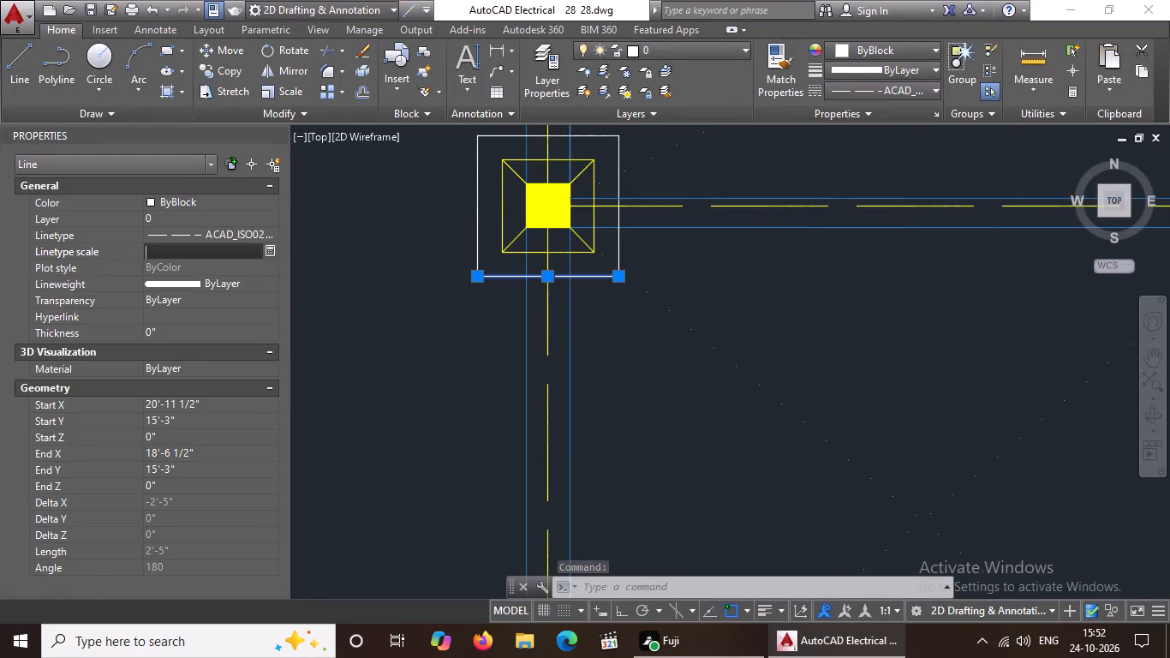
{"action": "key", "text": "BackSpace"}
{"action": "key", "text": "BackSpace"}
{"action": "type", "text": "0.5"}
{"action": "key", "text": "Return"}
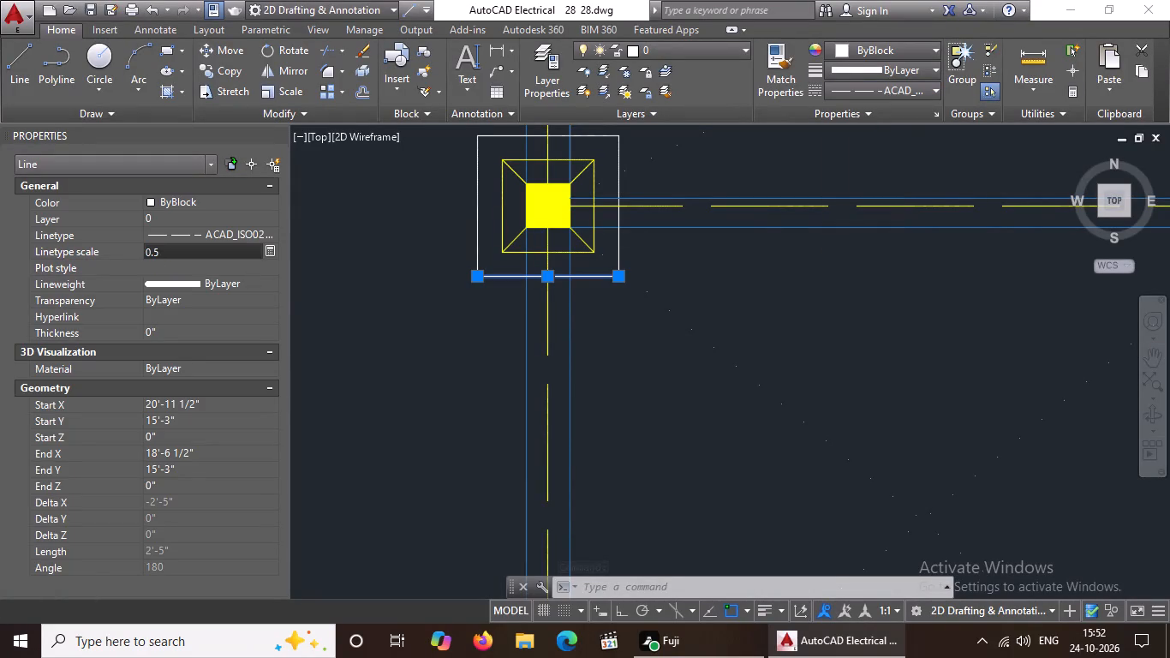
Give the left edge of this left-column footing's outer white square linetype ACAD_ISO02W100 with linetype scale 0.5.
{"action": "left_click", "coordinate": [481, 192]}
{"action": "left_click", "coordinate": [864, 83]}
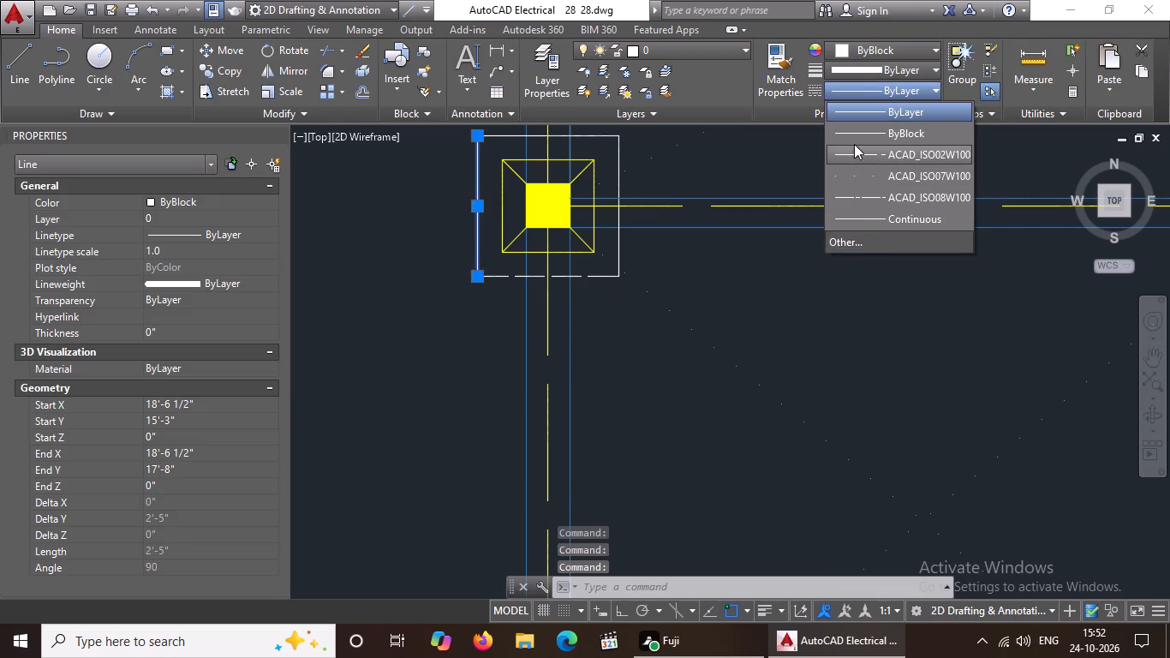
{"action": "left_click", "coordinate": [854, 154]}
{"action": "left_click", "coordinate": [174, 248]}
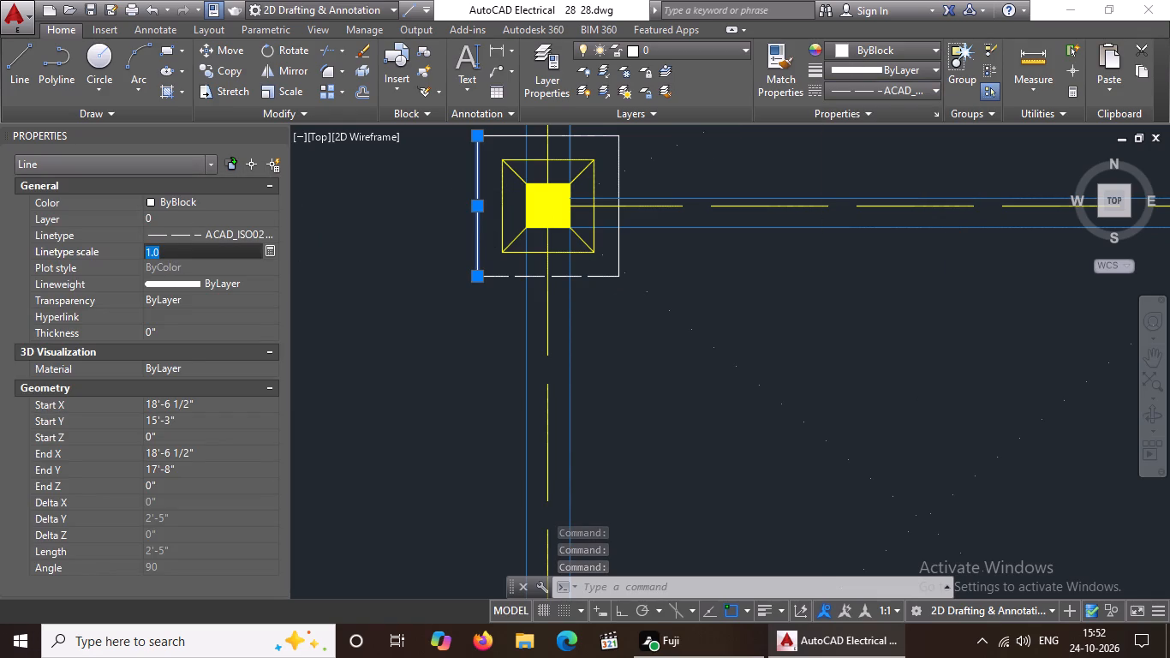
{"action": "key", "text": "BackSpace"}
{"action": "key", "text": "BackSpace"}
{"action": "type", "text": "0.5"}
{"action": "key", "text": "Return"}
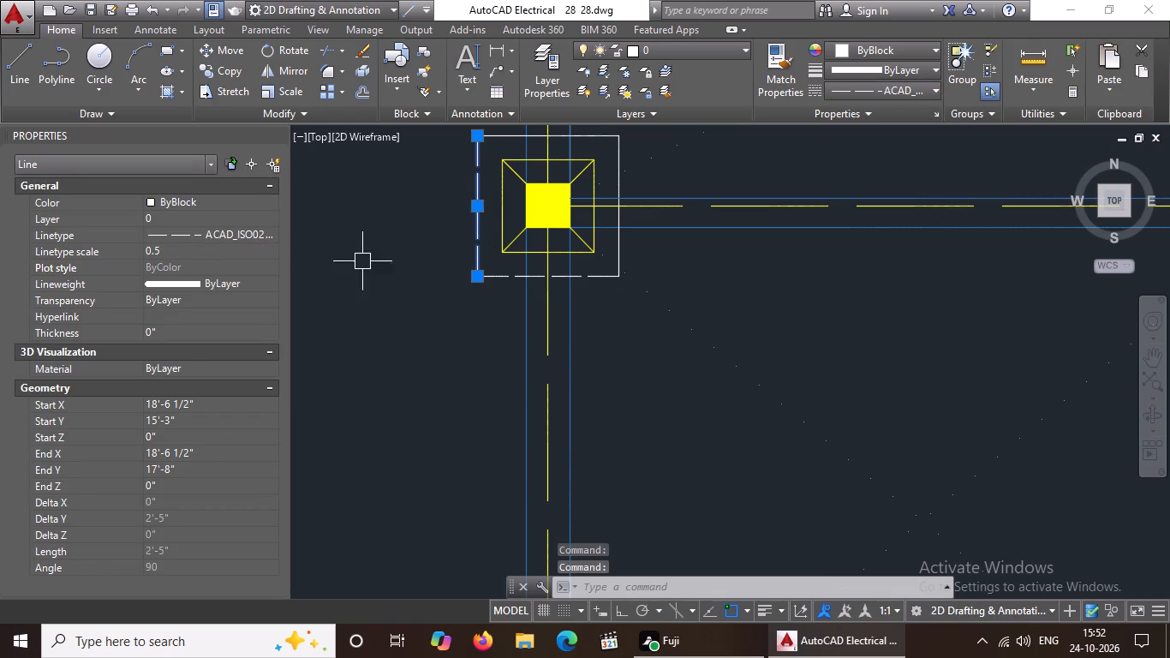
Give the right edge of the same footing's outer white square linetype ACAD_ISO02W100 with linetype scale 0.5.
{"action": "scroll", "coordinate": [618, 186], "scroll_direction": "up", "scroll_amount": 2}
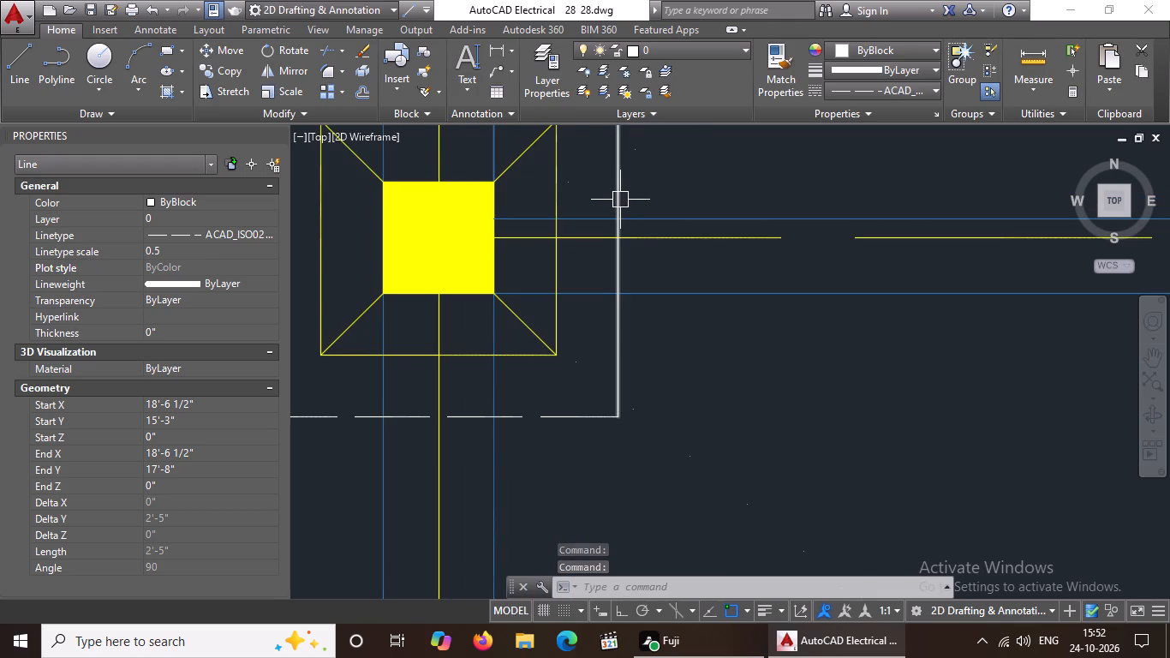
{"action": "left_click", "coordinate": [620, 200]}
{"action": "left_click", "coordinate": [877, 92]}
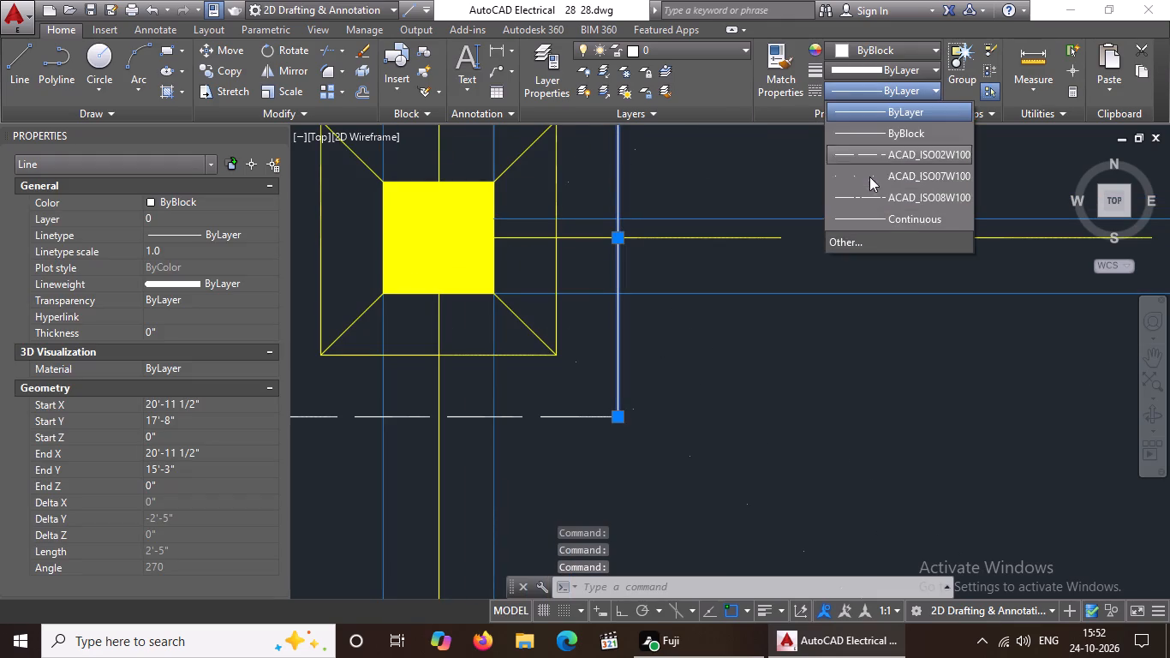
{"action": "left_click", "coordinate": [869, 151]}
{"action": "left_click", "coordinate": [195, 247]}
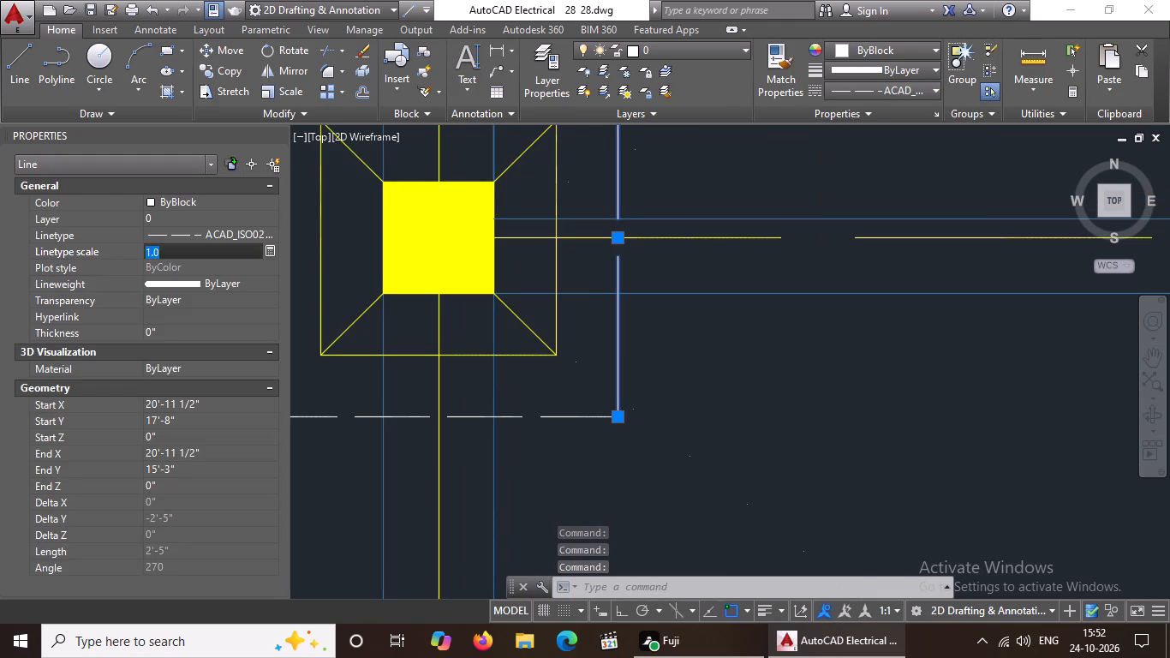
{"action": "key", "text": "BackSpace"}
{"action": "key", "text": "BackSpace"}
{"action": "key", "text": "BackSpace"}
{"action": "key", "text": "BackSpace"}
{"action": "key", "text": "BackSpace"}
{"action": "type", "text": "0.5"}
{"action": "key", "text": "Return"}
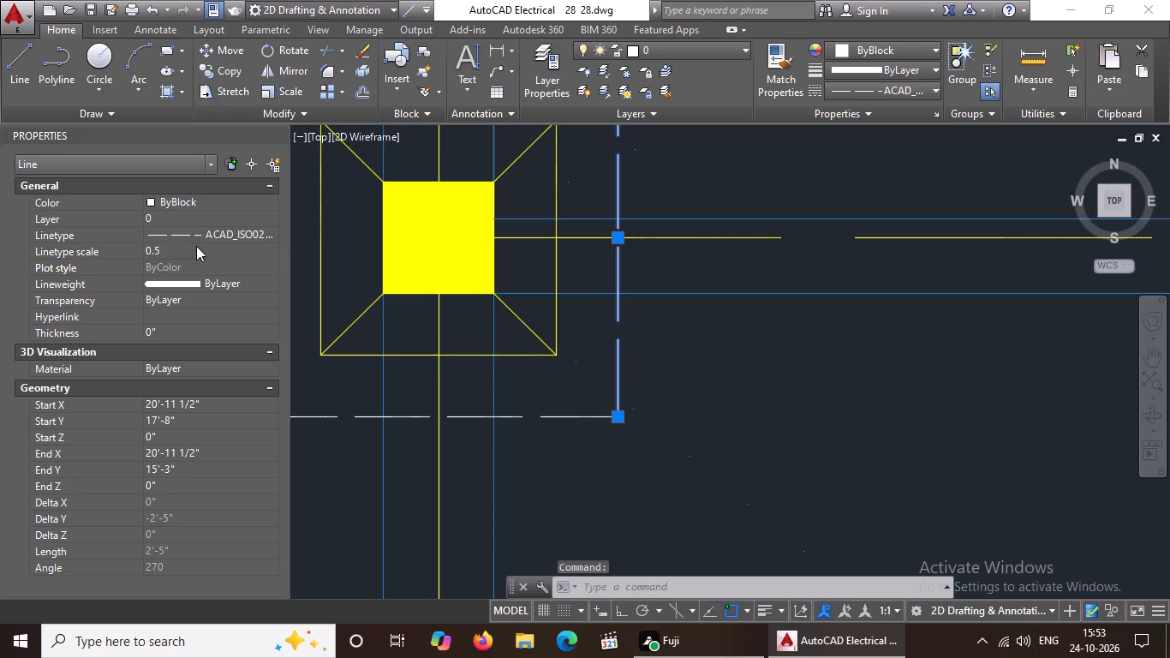
Give the upper edge of the same footing's outer white square linetype ACAD_ISO02W100 with linetype scale 0.5.
{"action": "scroll", "coordinate": [468, 364], "scroll_direction": "down", "scroll_amount": 5}
{"action": "scroll", "coordinate": [463, 341], "scroll_direction": "up", "scroll_amount": 4}
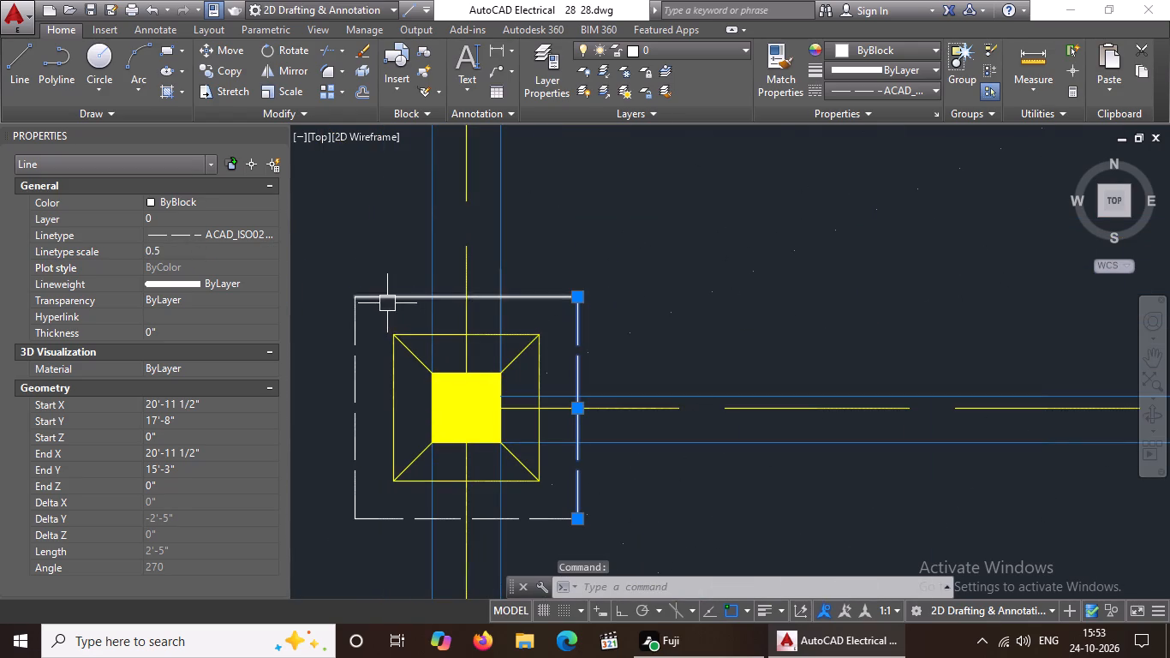
{"action": "left_click", "coordinate": [387, 303]}
{"action": "left_click", "coordinate": [922, 81]}
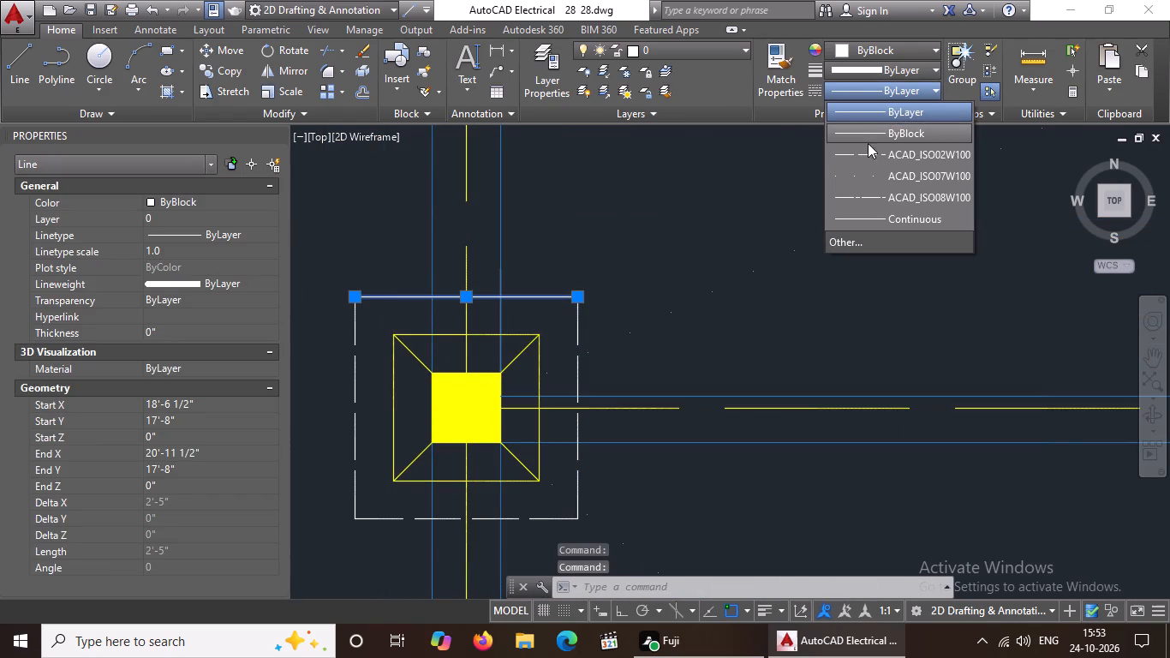
{"action": "left_click", "coordinate": [859, 159]}
{"action": "left_click", "coordinate": [181, 250]}
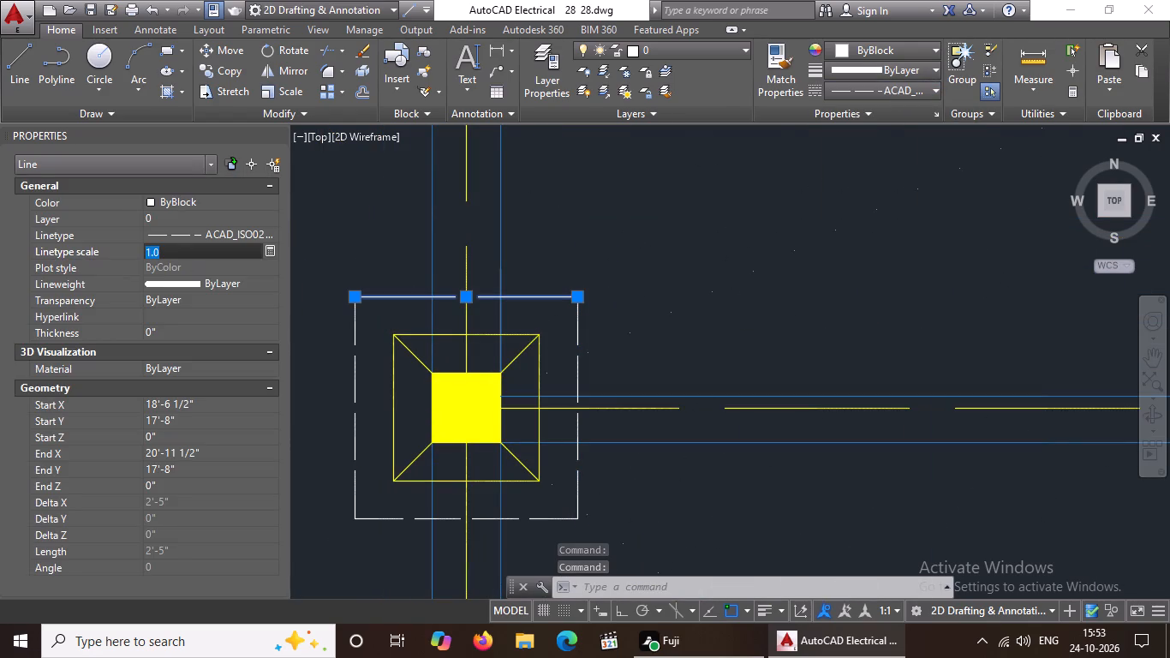
{"action": "key", "text": "BackSpace"}
{"action": "key", "text": "BackSpace"}
{"action": "type", "text": "0.5"}
{"action": "key", "text": "Return"}
On the plan's top-left corner footing, give the outer white square's left edge linetype ACAD_ISO02W100 with linetype scale 0.5.
{"action": "scroll", "coordinate": [670, 345], "scroll_direction": "down", "scroll_amount": 2}
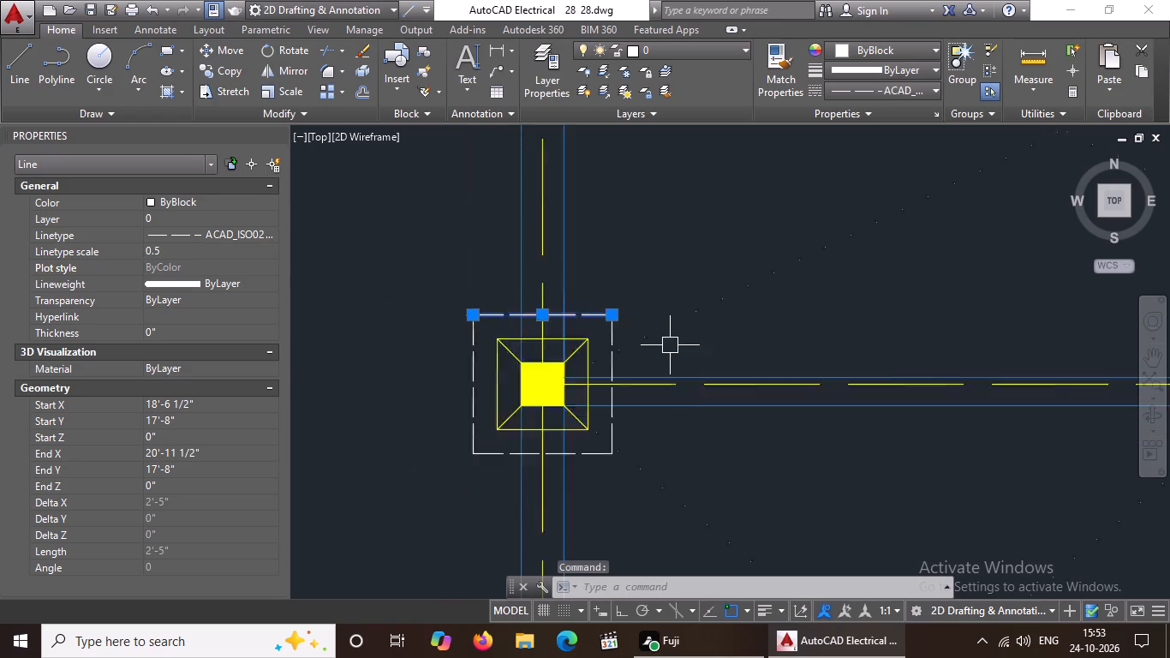
{"action": "scroll", "coordinate": [670, 345], "scroll_direction": "down", "scroll_amount": 2}
{"action": "scroll", "coordinate": [907, 380], "scroll_direction": "up", "scroll_amount": 2}
{"action": "scroll", "coordinate": [683, 346], "scroll_direction": "down", "scroll_amount": 3}
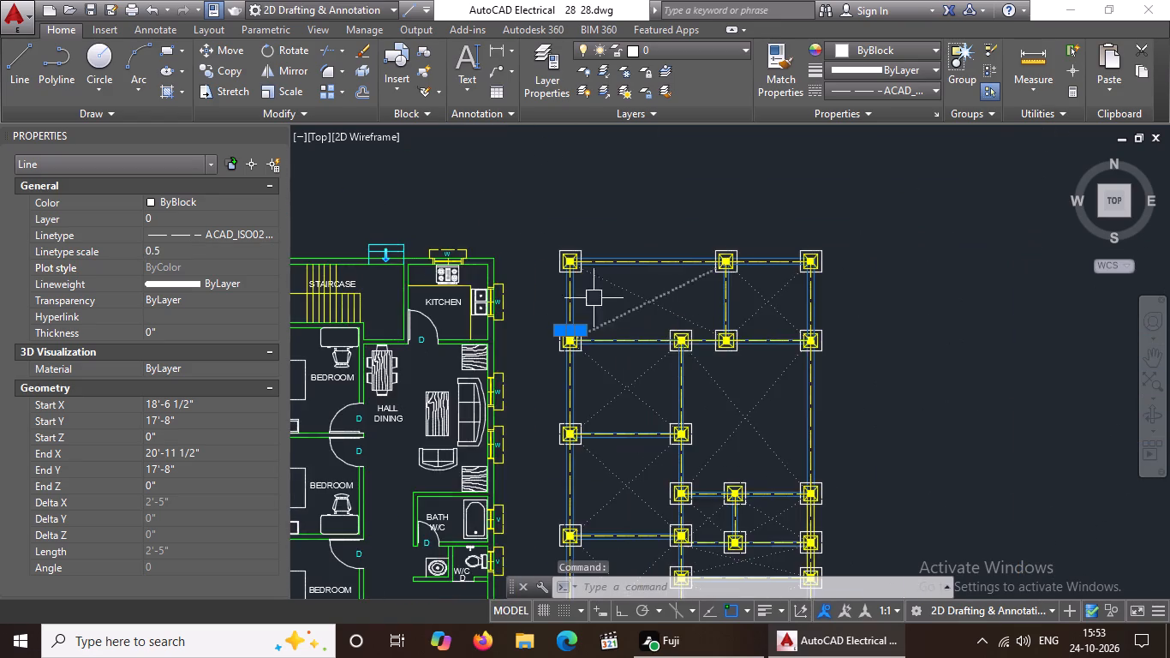
{"action": "scroll", "coordinate": [558, 255], "scroll_direction": "up", "scroll_amount": 4}
{"action": "left_click", "coordinate": [563, 277]}
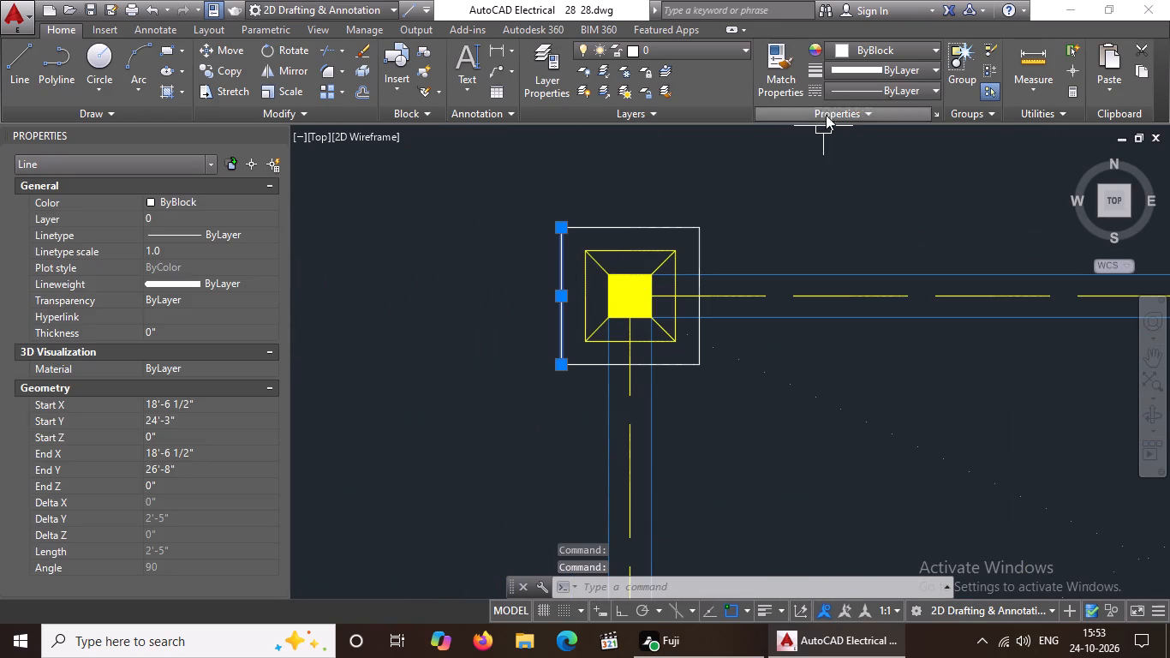
{"action": "left_click", "coordinate": [831, 89]}
{"action": "left_click", "coordinate": [864, 146]}
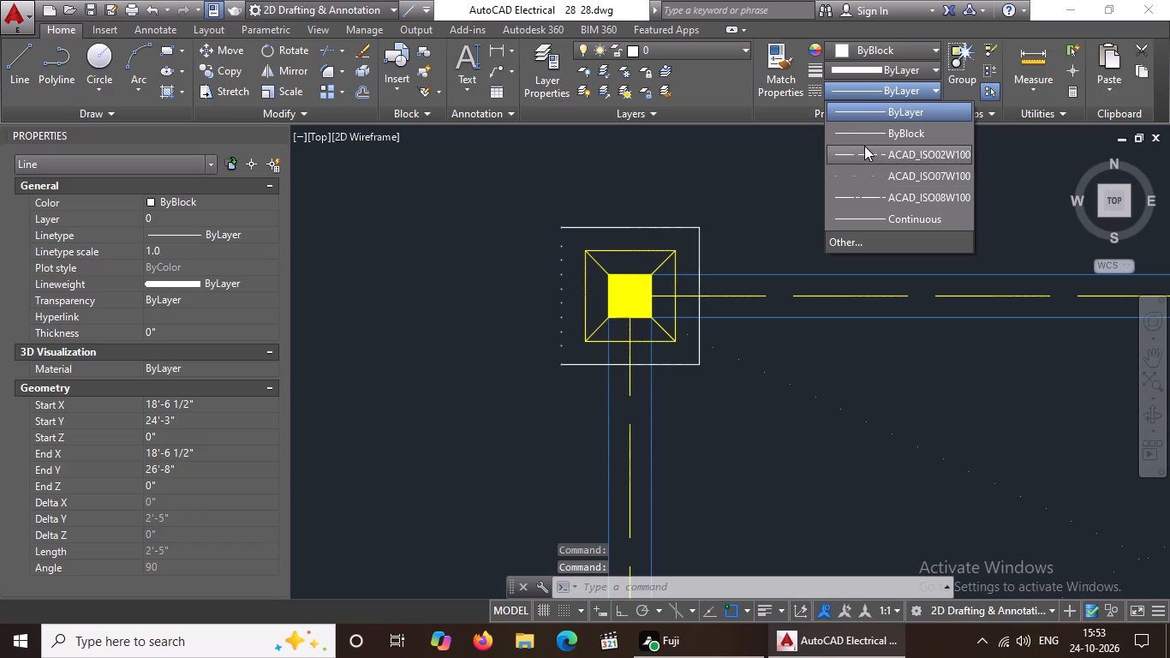
{"action": "left_click", "coordinate": [173, 247]}
{"action": "key", "text": "BackSpace"}
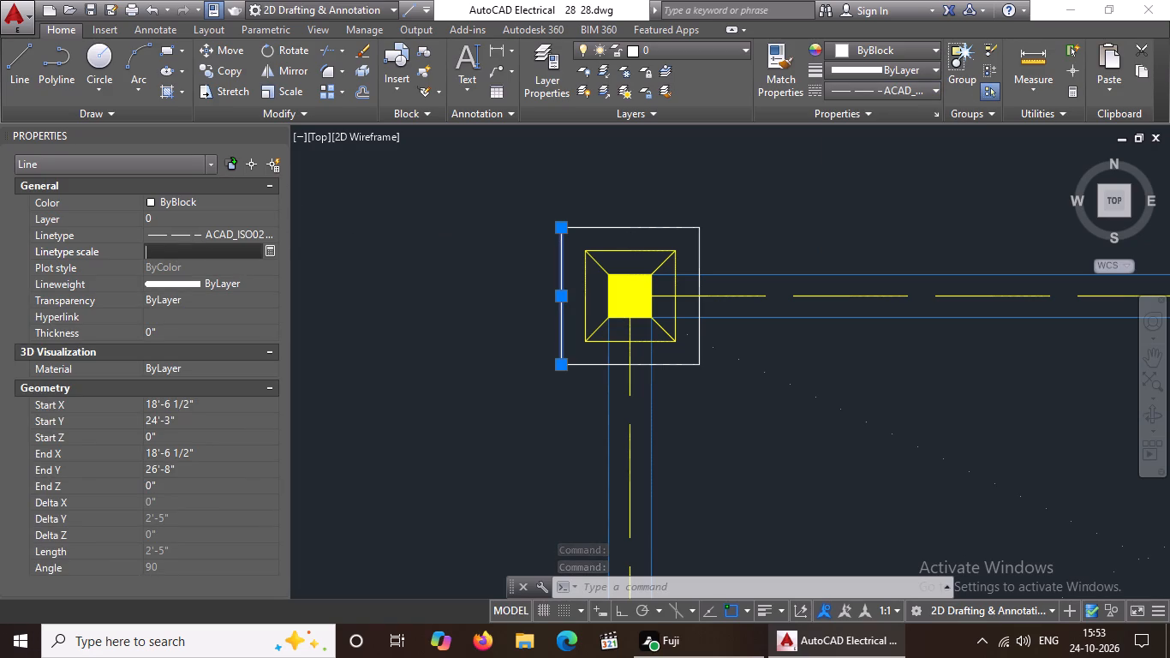
{"action": "key", "text": "BackSpace"}
{"action": "key", "text": "BackSpace"}
{"action": "type", "text": "0.5"}
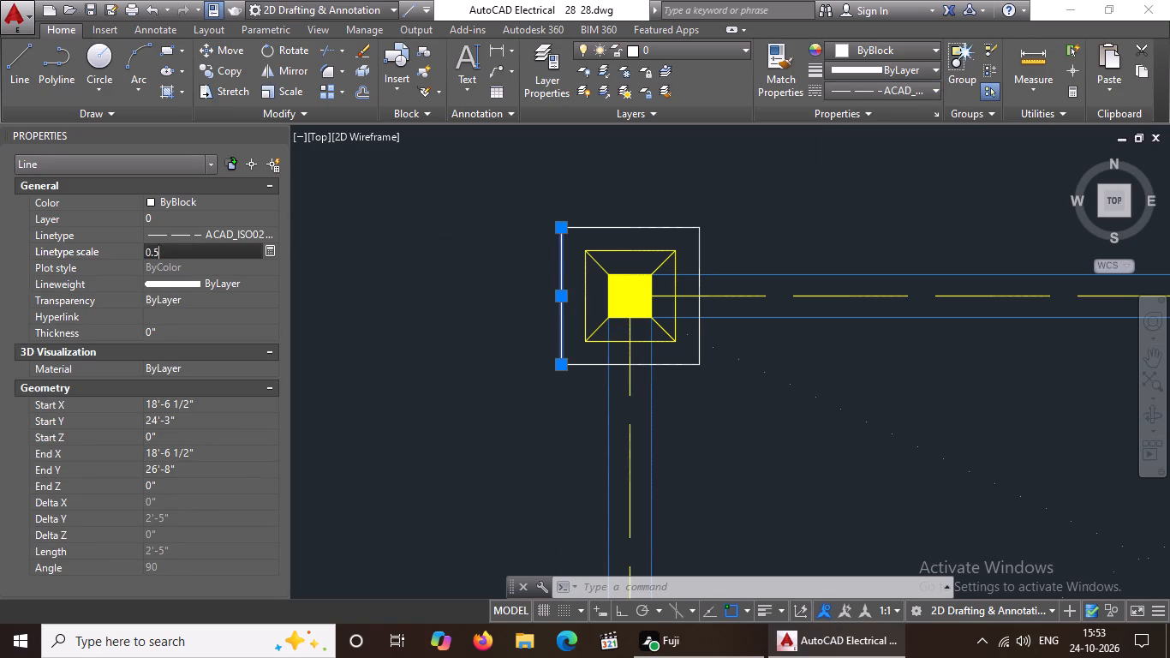
{"action": "key", "text": "Return"}
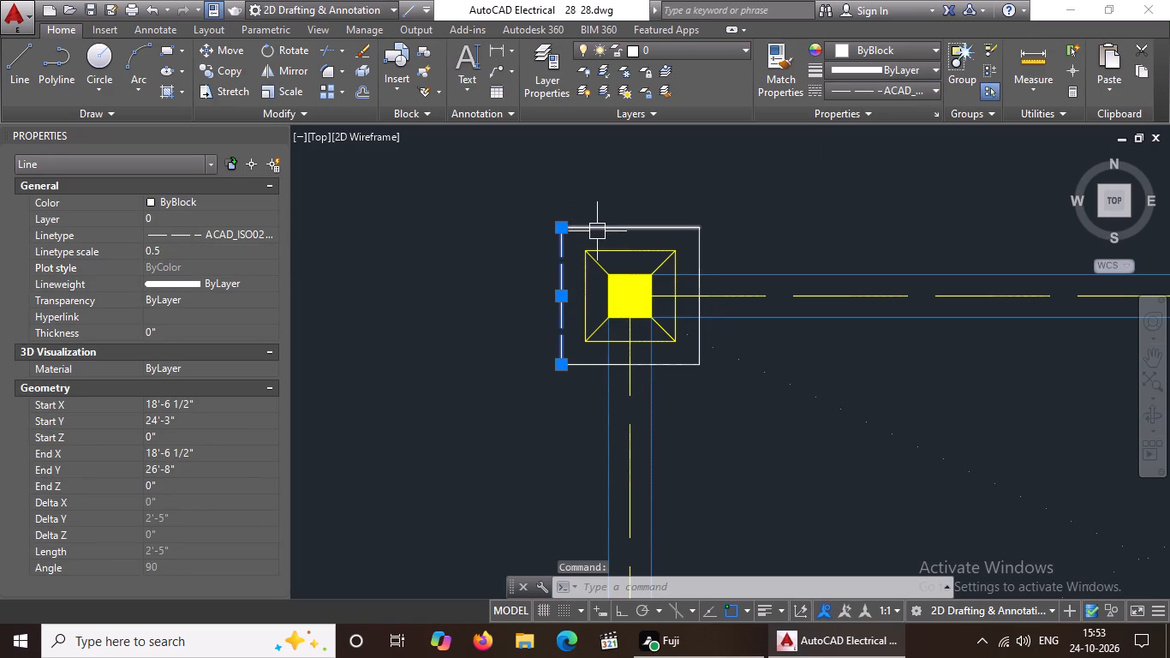
Give the upper edge of the top-left corner footing's outer white square linetype ACAD_ISO02W100 with linetype scale 0.5.
{"action": "left_click", "coordinate": [599, 230]}
{"action": "left_click", "coordinate": [858, 93]}
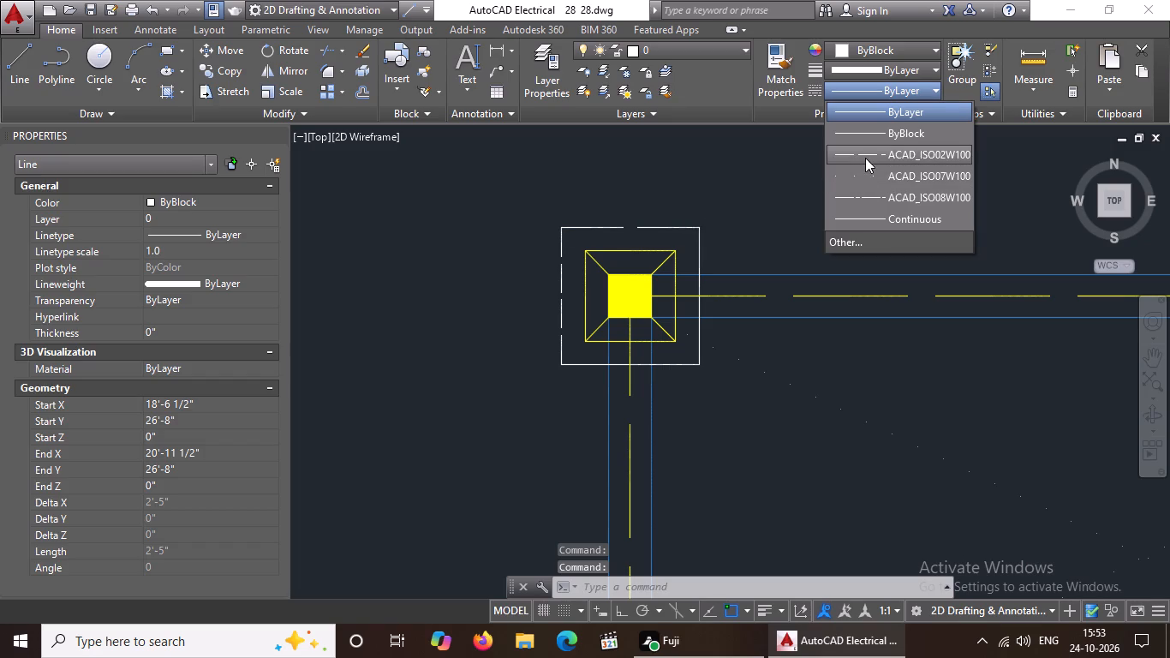
{"action": "left_click", "coordinate": [865, 158]}
{"action": "left_click", "coordinate": [174, 257]}
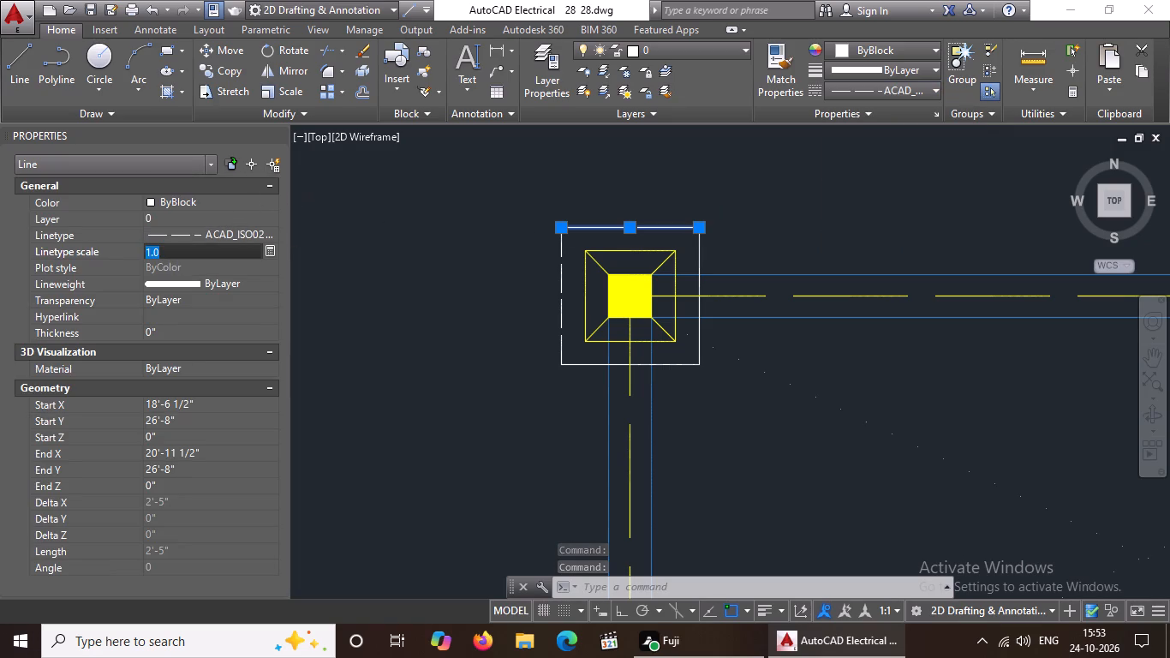
{"action": "key", "text": "BackSpace"}
{"action": "key", "text": "BackSpace"}
{"action": "type", "text": "0.5"}
{"action": "key", "text": "Return"}
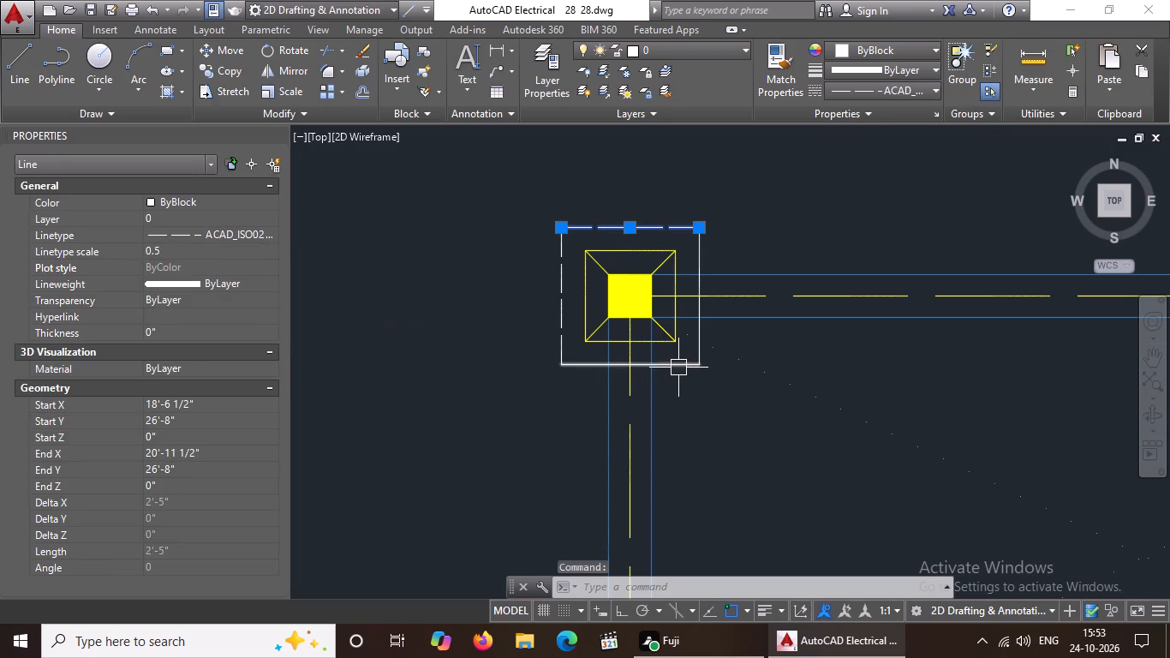
Give the lower edge of the top-left corner footing's outer white square linetype ACAD_ISO02W100 with linetype scale 0.5.
{"action": "left_click", "coordinate": [678, 365]}
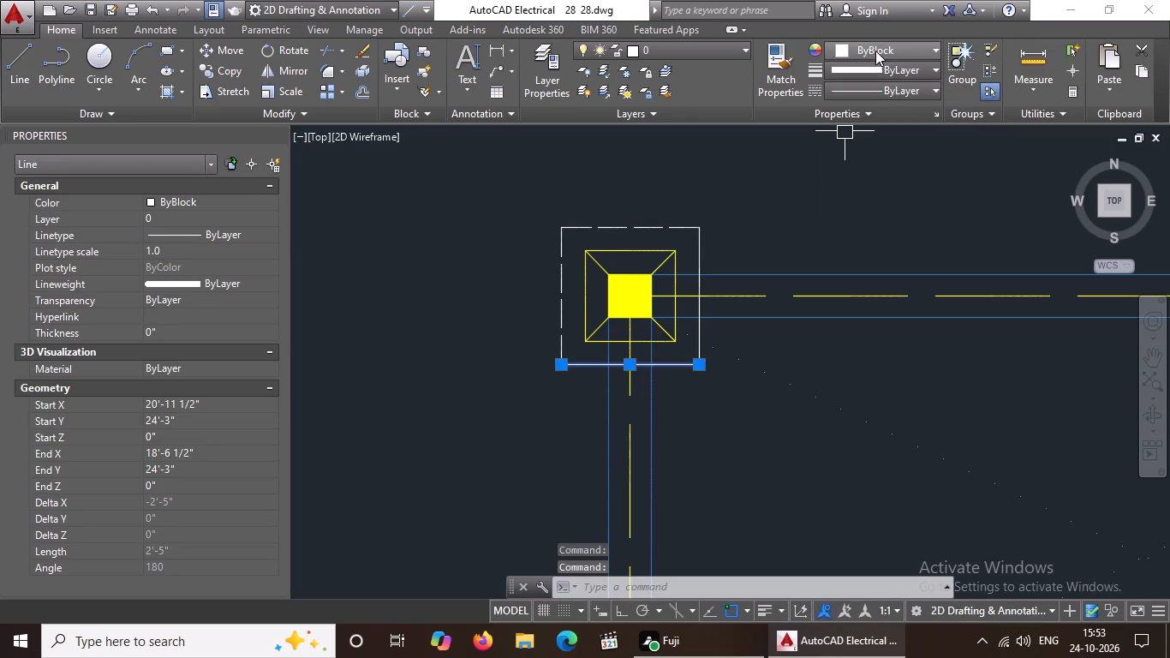
{"action": "left_click", "coordinate": [875, 49]}
{"action": "left_click", "coordinate": [774, 189]}
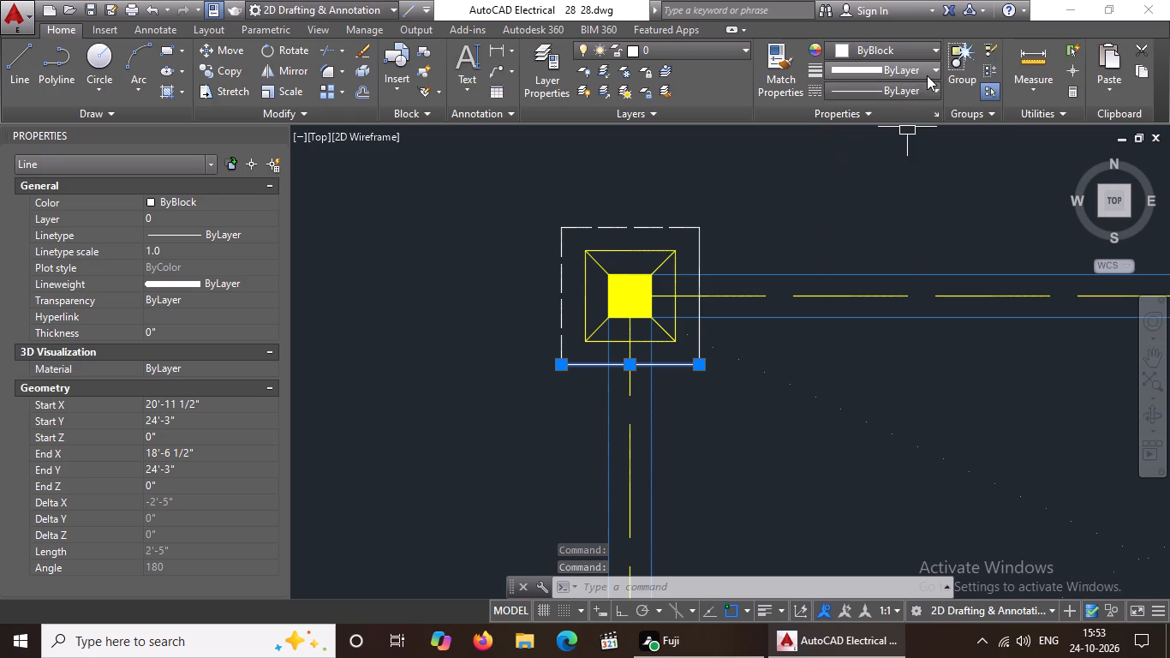
{"action": "left_click", "coordinate": [922, 91]}
{"action": "left_click", "coordinate": [860, 148]}
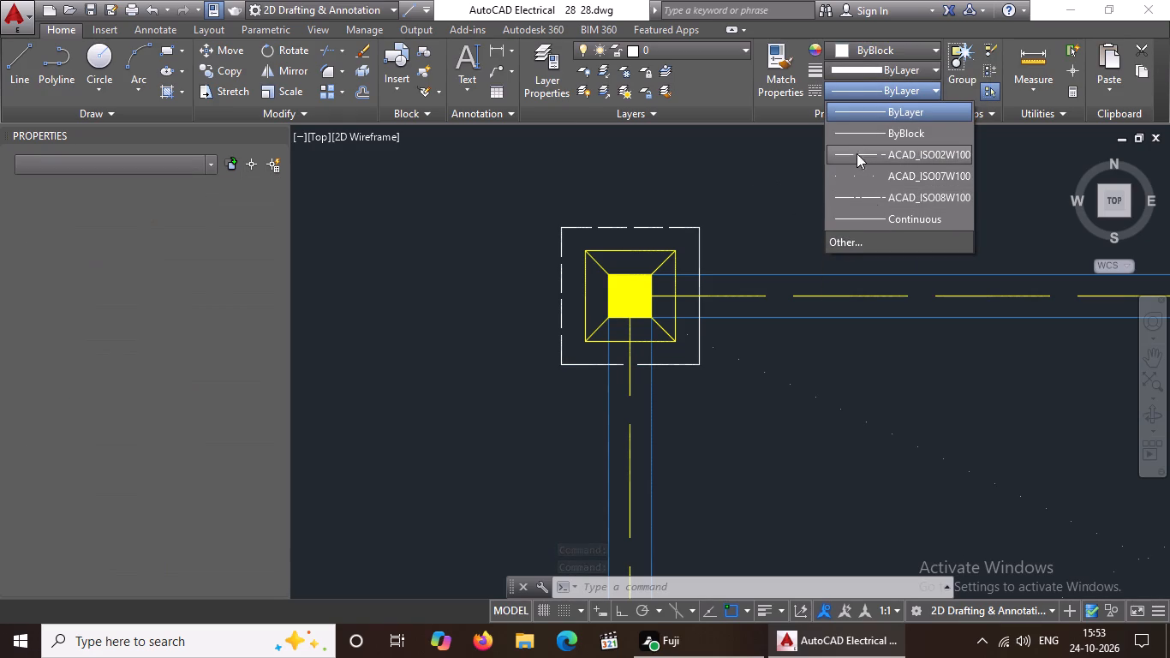
{"action": "left_click", "coordinate": [176, 245]}
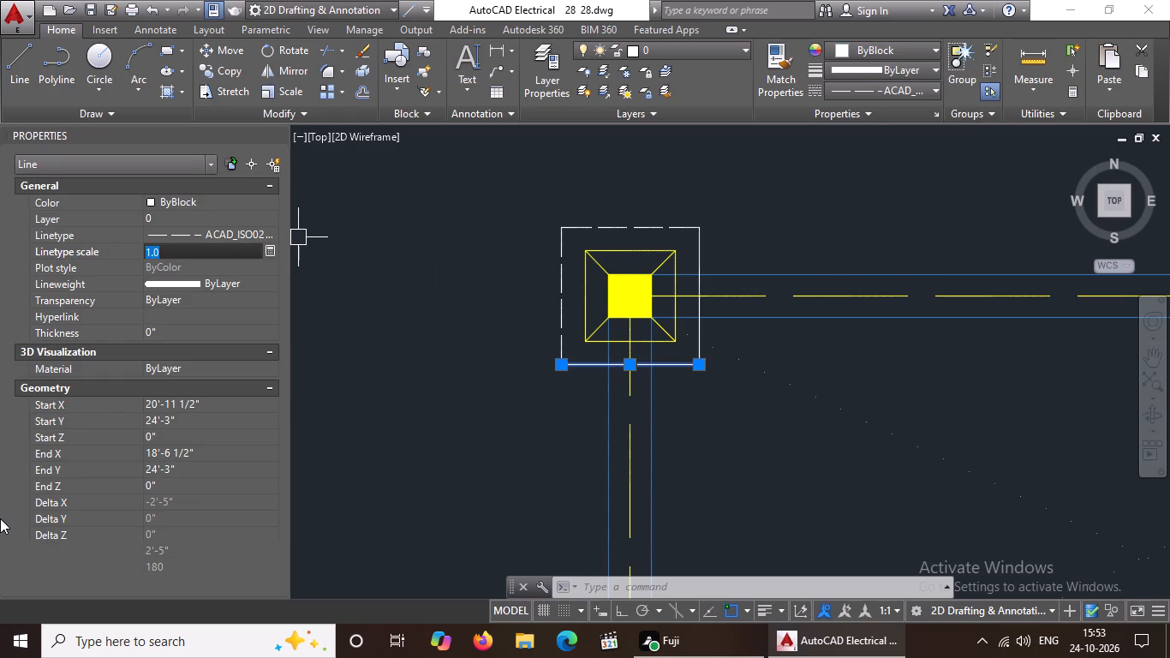
{"action": "key", "text": "BackSpace"}
{"action": "key", "text": "BackSpace"}
{"action": "key", "text": "BackSpace"}
{"action": "type", "text": "0.5"}
{"action": "key", "text": "Return"}
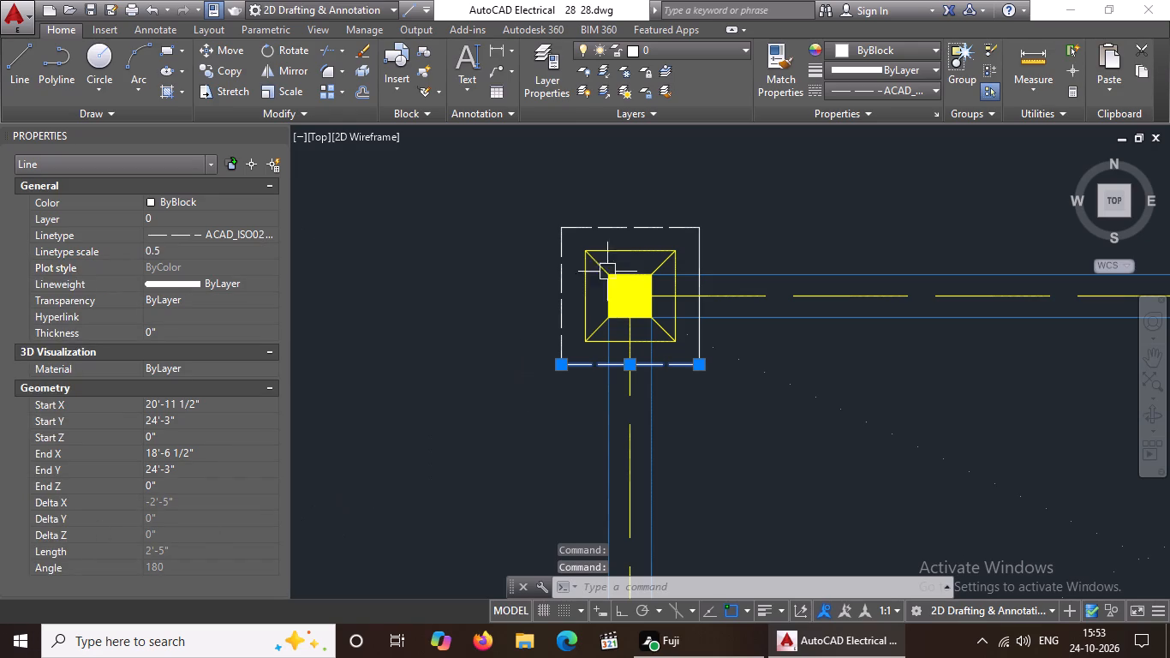
Give the right edge of the top-left corner footing's outer white square linetype ACAD_ISO02W100 with linetype scale 0.5.
{"action": "left_click", "coordinate": [697, 252]}
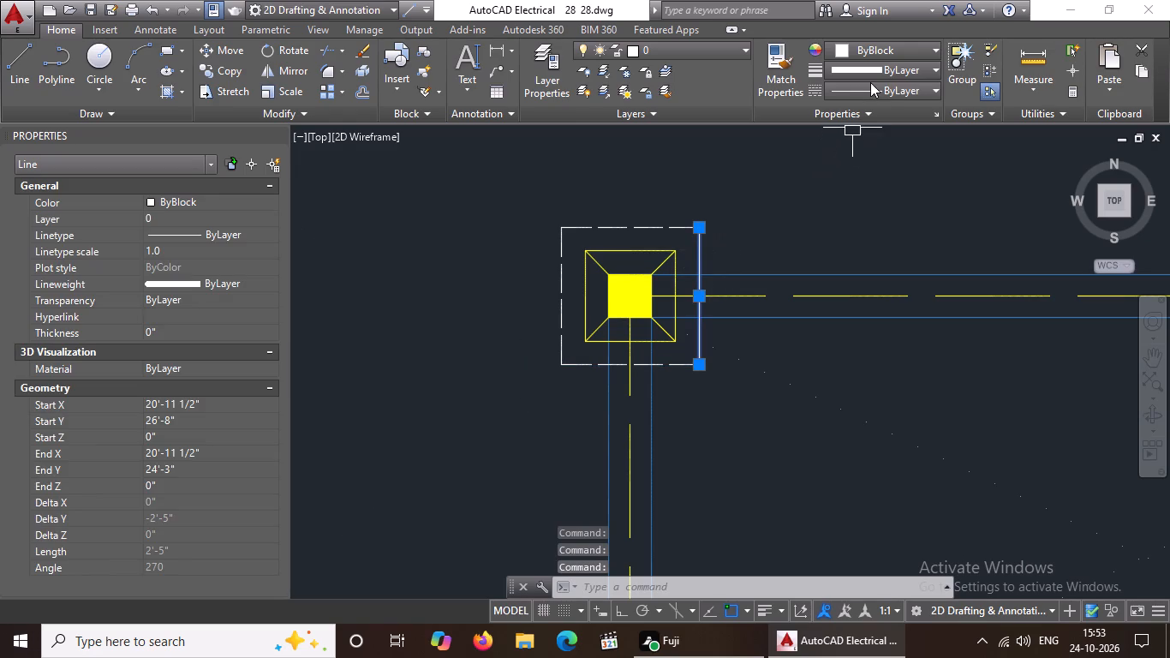
{"action": "left_click", "coordinate": [869, 87]}
{"action": "left_click", "coordinate": [860, 153]}
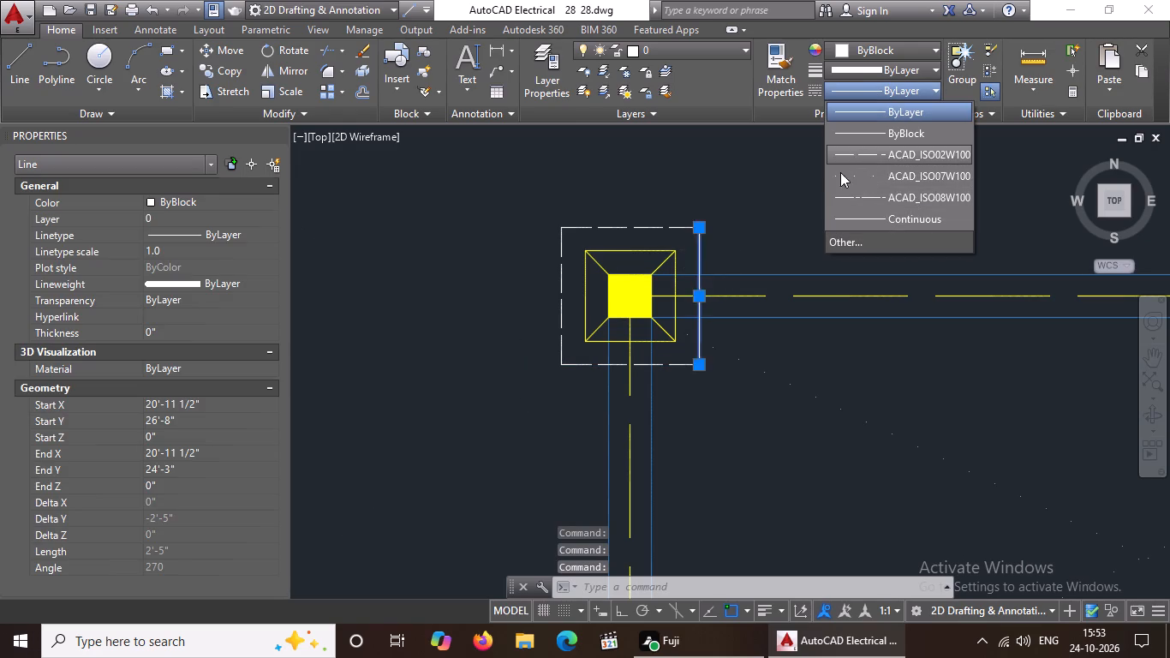
{"action": "left_click", "coordinate": [165, 248]}
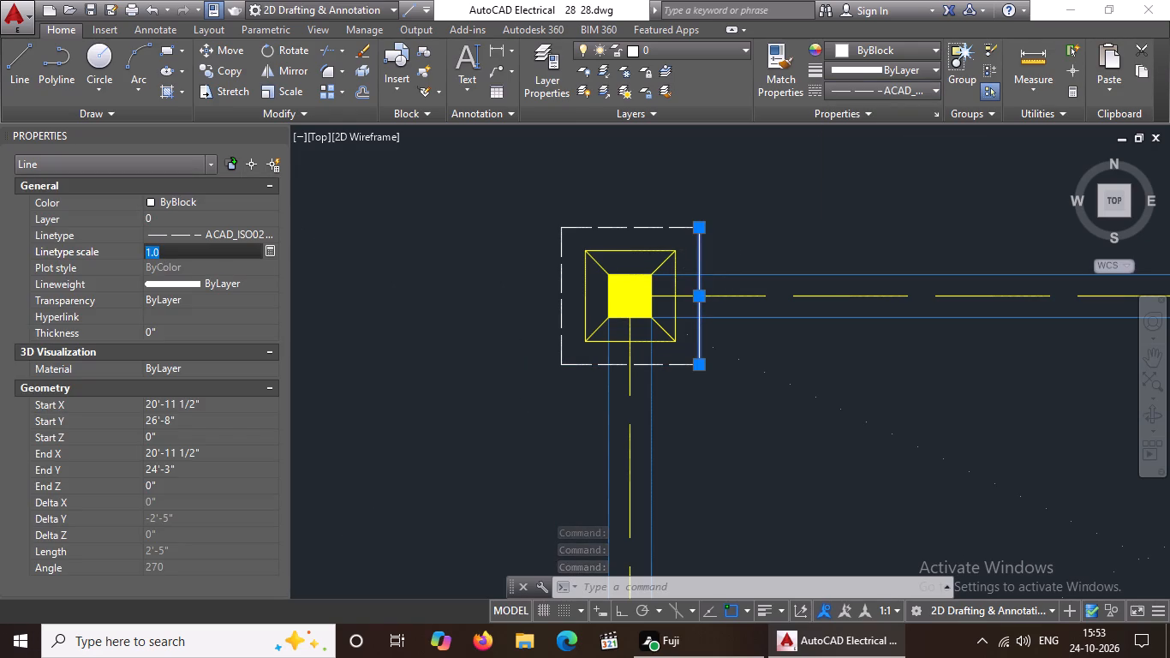
{"action": "key", "text": "BackSpace"}
{"action": "key", "text": "BackSpace"}
{"action": "key", "text": "BackSpace"}
{"action": "key", "text": "BackSpace"}
{"action": "type", "text": "0.5"}
{"action": "key", "text": "Return"}
On the middle footing of the top row, give the outer white square's upper edge linetype ACAD_ISO02W100 with linetype scale 0.5.
{"action": "scroll", "coordinate": [621, 375], "scroll_direction": "down", "scroll_amount": 3}
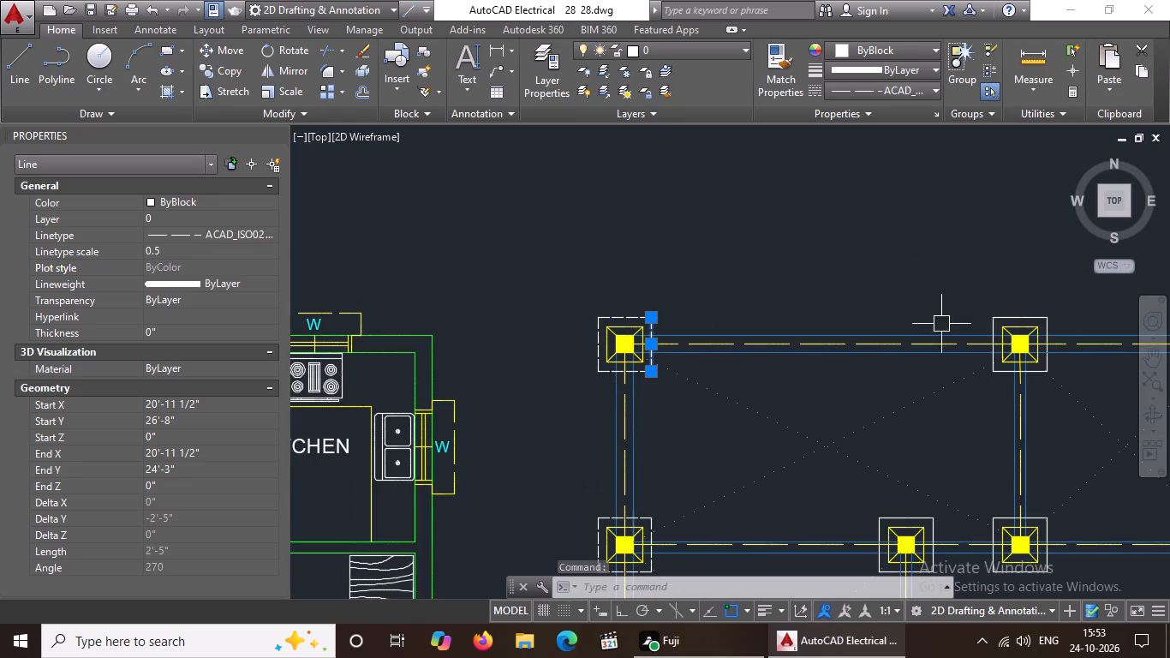
{"action": "middle_click_drag", "start_coordinate": [1059, 405], "coordinate": [869, 443]}
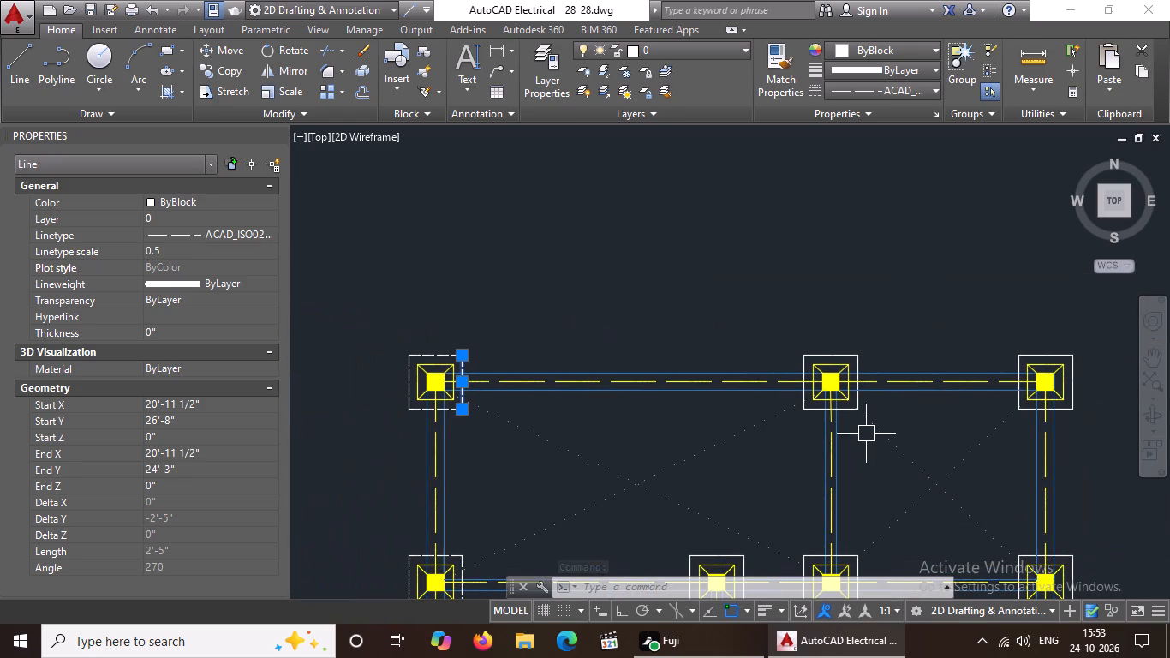
{"action": "scroll", "coordinate": [827, 382], "scroll_direction": "up", "scroll_amount": 2}
{"action": "left_click", "coordinate": [823, 314]}
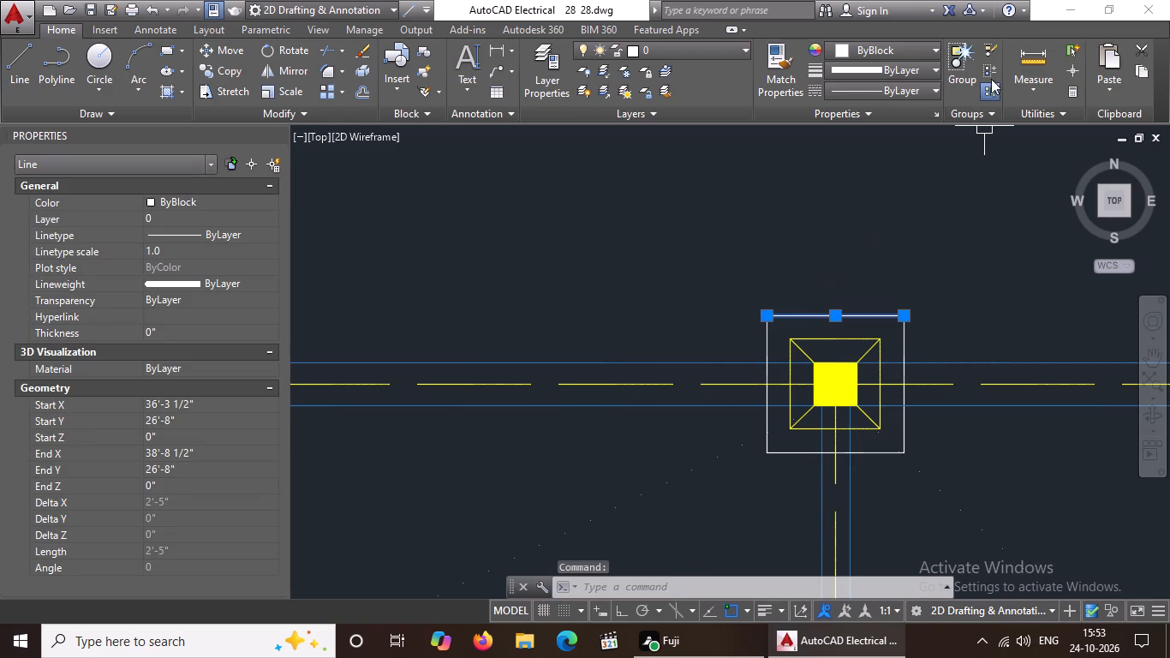
{"action": "left_click", "coordinate": [899, 93]}
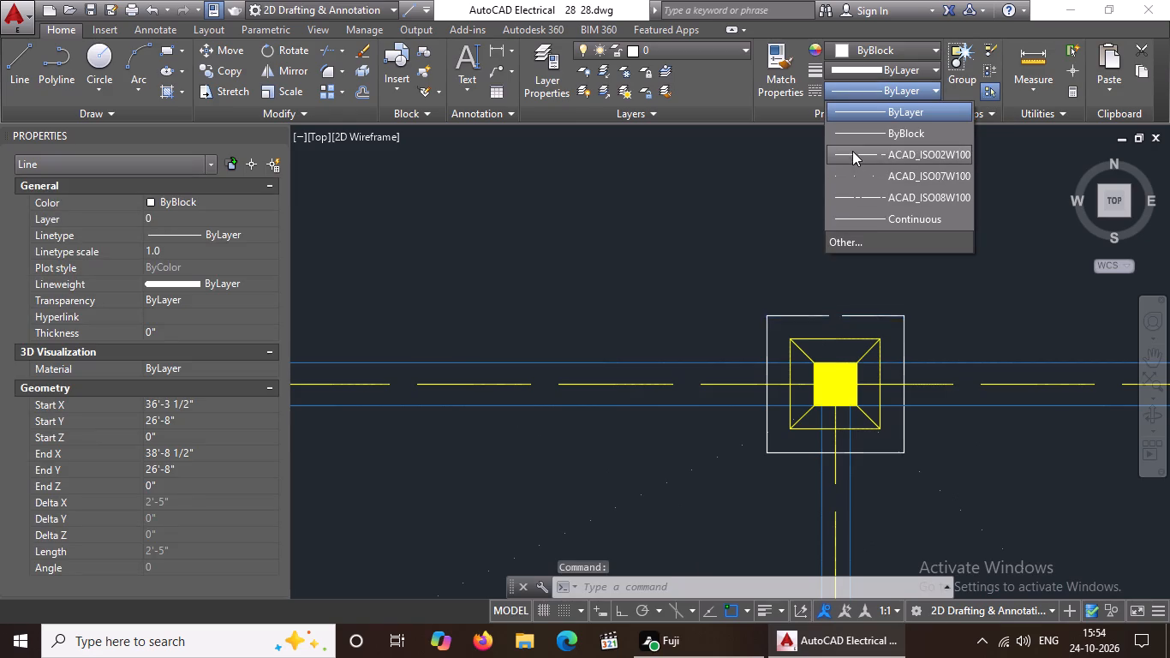
{"action": "left_click", "coordinate": [852, 151]}
{"action": "left_click", "coordinate": [162, 248]}
{"action": "key", "text": "BackSpace"}
{"action": "key", "text": "BackSpace"}
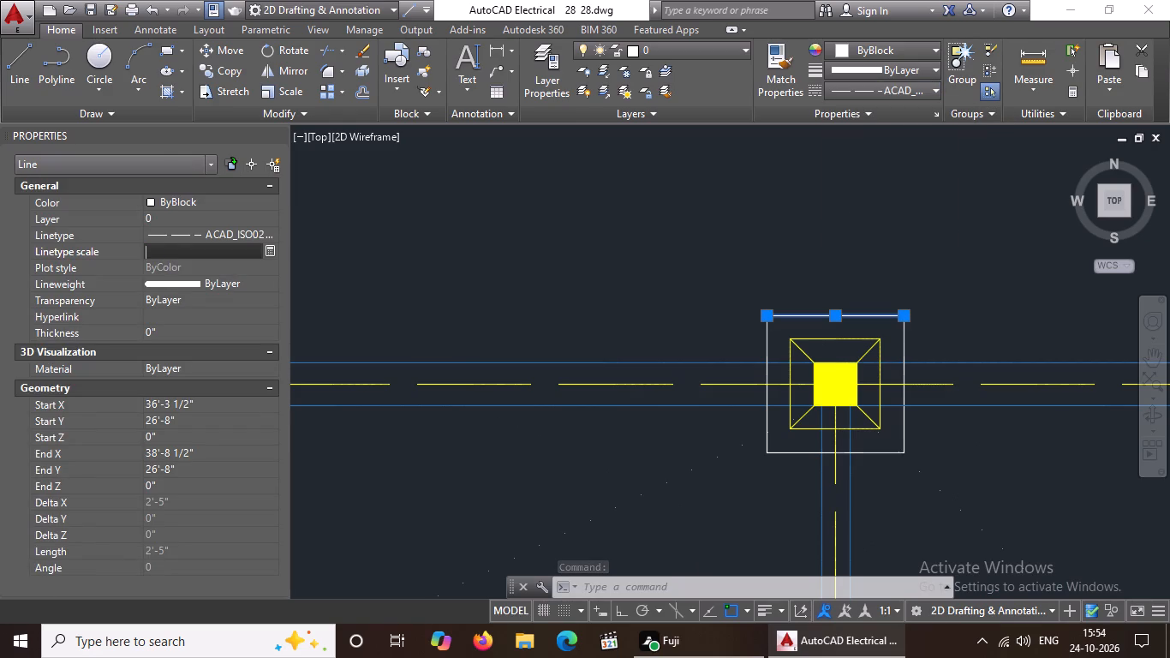
{"action": "type", "text": "0.5"}
{"action": "key", "text": "Return"}
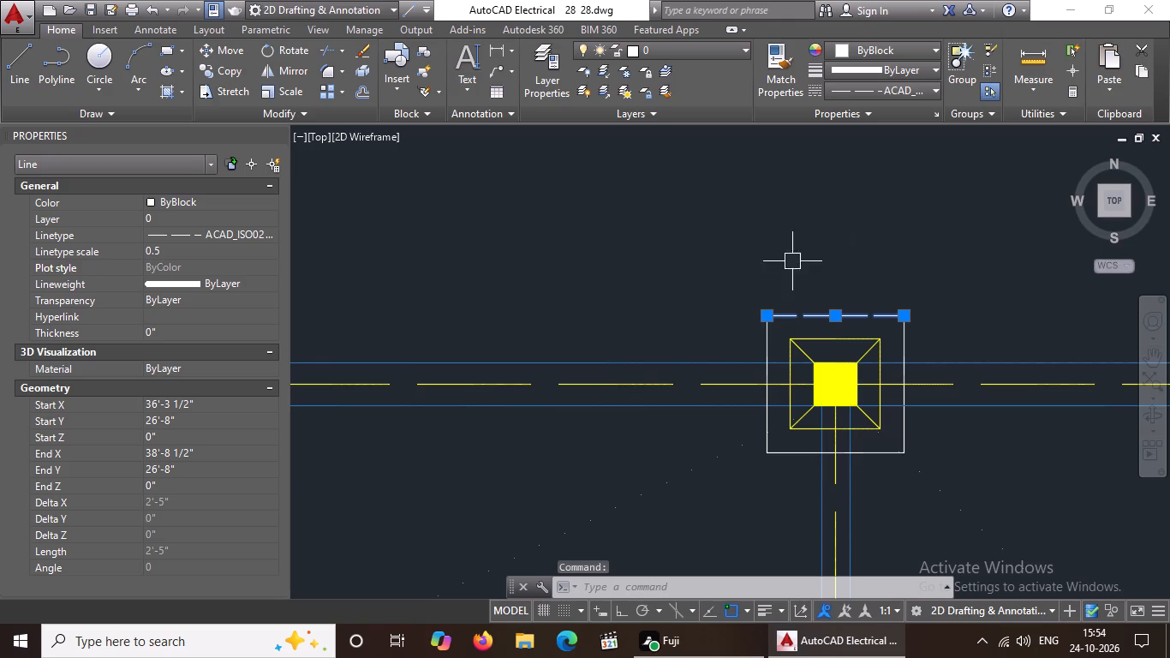
Give the left edge of the top row's middle footing's outer white square linetype ACAD_ISO02W100 with linetype scale 0.5.
{"action": "left_click", "coordinate": [771, 348]}
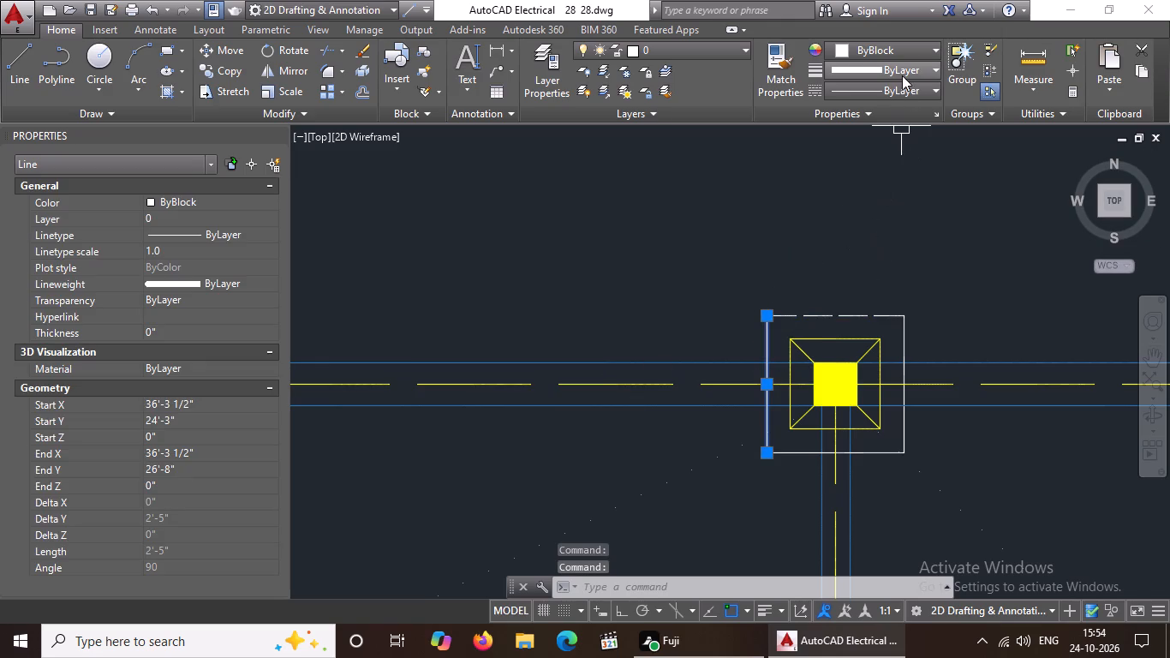
{"action": "left_click", "coordinate": [901, 91]}
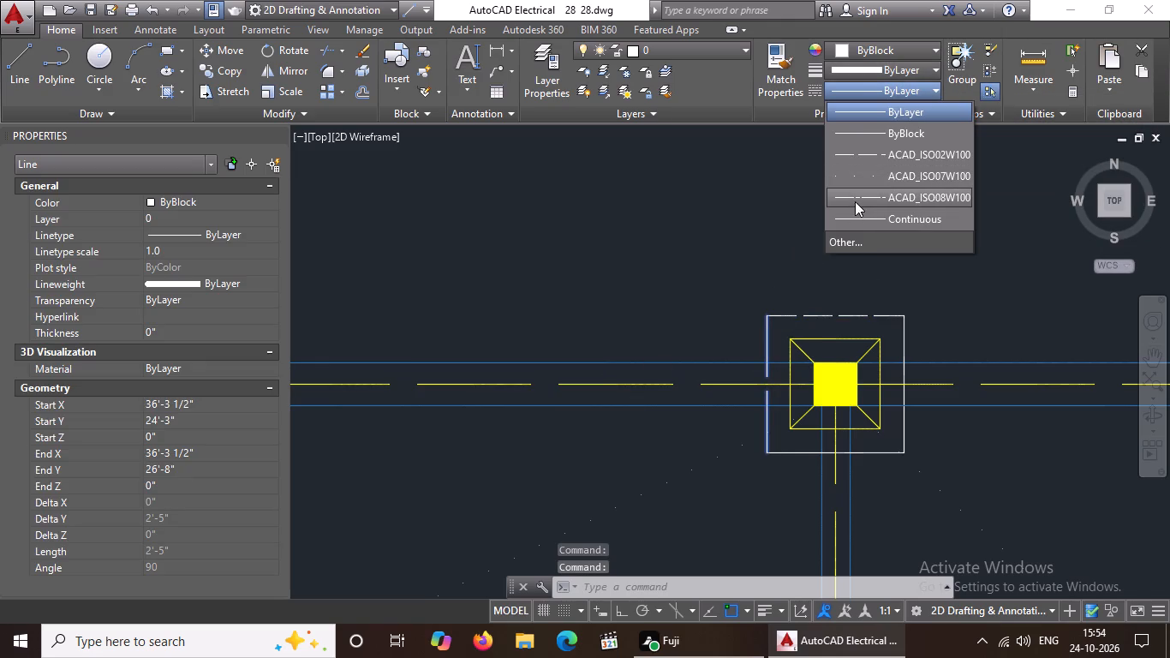
{"action": "left_click", "coordinate": [863, 159]}
{"action": "left_click", "coordinate": [183, 252]}
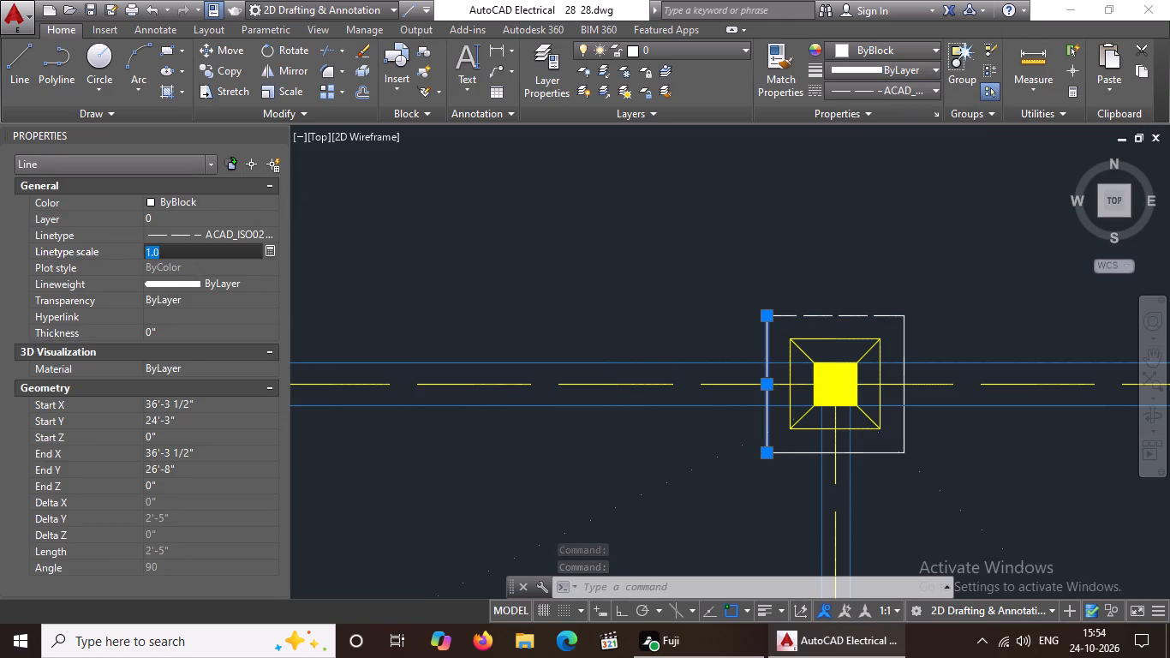
{"action": "key", "text": "BackSpace"}
{"action": "key", "text": "BackSpace"}
{"action": "type", "text": "0.5"}
{"action": "key", "text": "Return"}
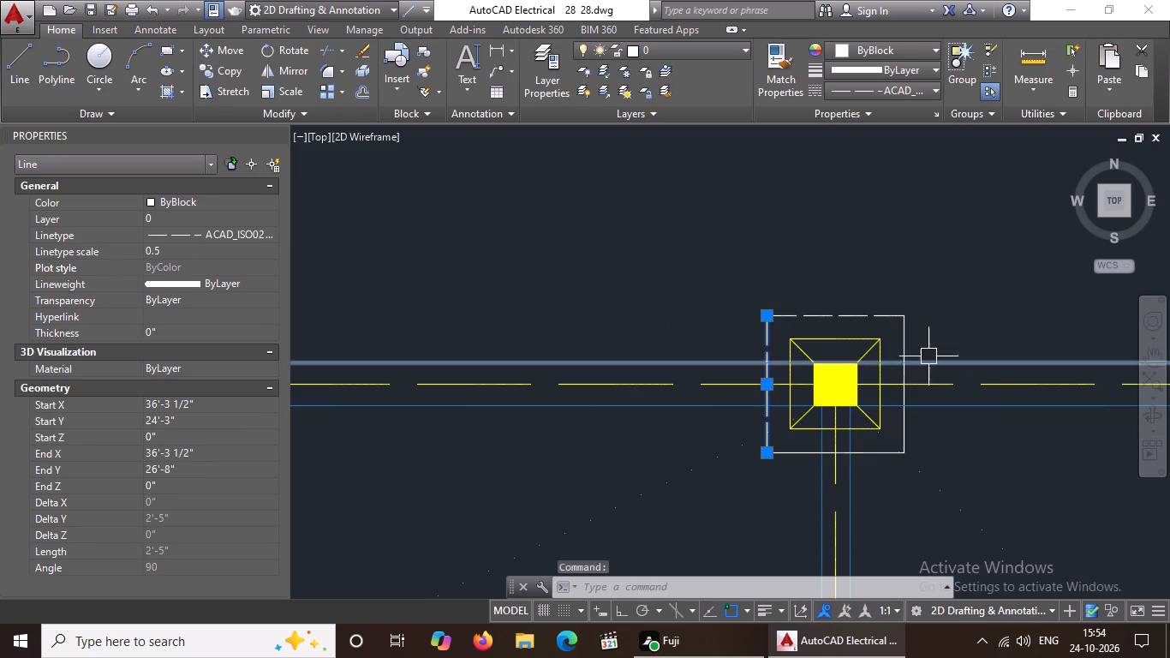
Give the right edge of the top row's middle footing's outer white square linetype ACAD_ISO02W100 with linetype scale 0.5.
{"action": "left_click", "coordinate": [904, 331]}
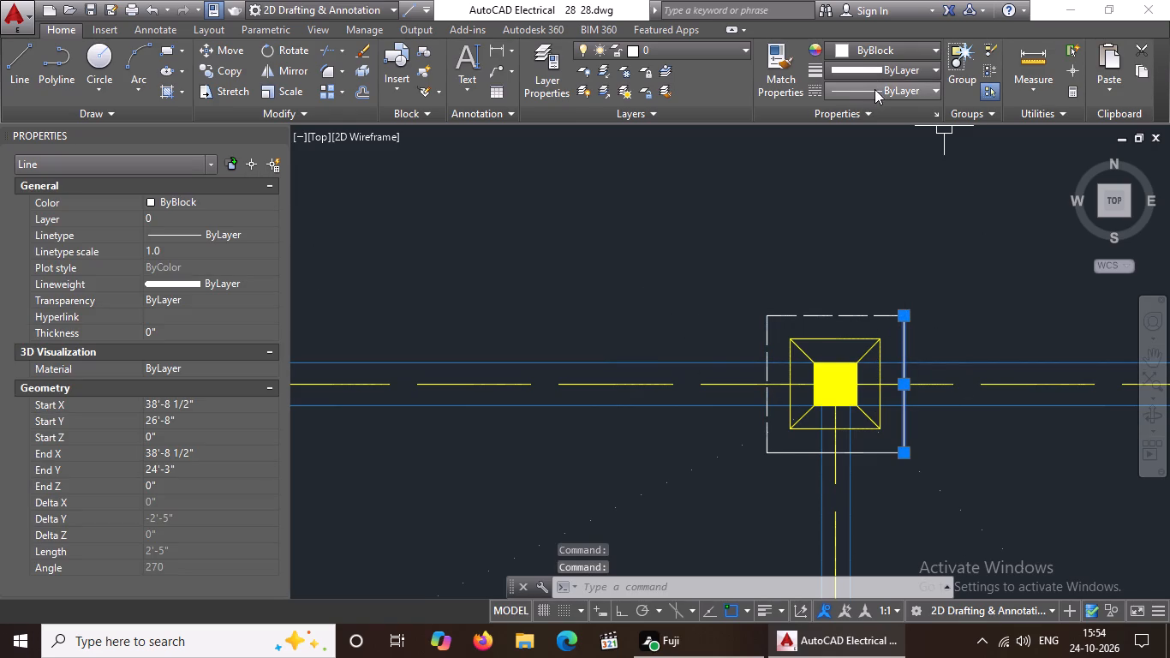
{"action": "left_click", "coordinate": [875, 89]}
{"action": "left_click", "coordinate": [864, 151]}
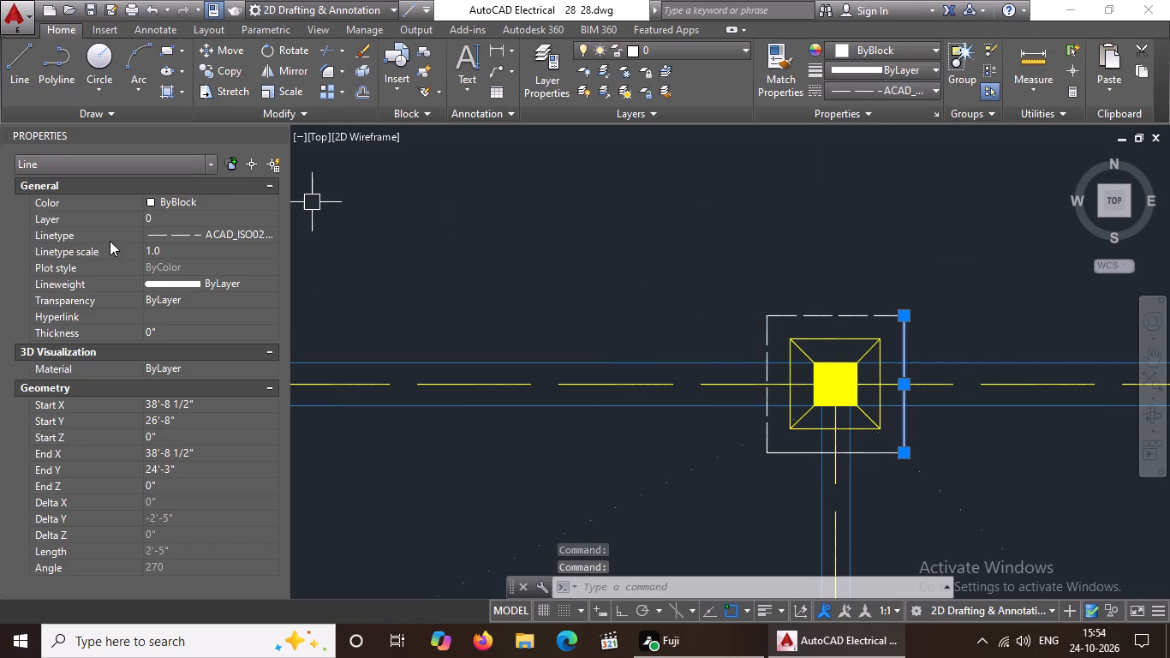
{"action": "left_click", "coordinate": [163, 248]}
{"action": "key", "text": "BackSpace"}
{"action": "key", "text": "BackSpace"}
{"action": "key", "text": "BackSpace"}
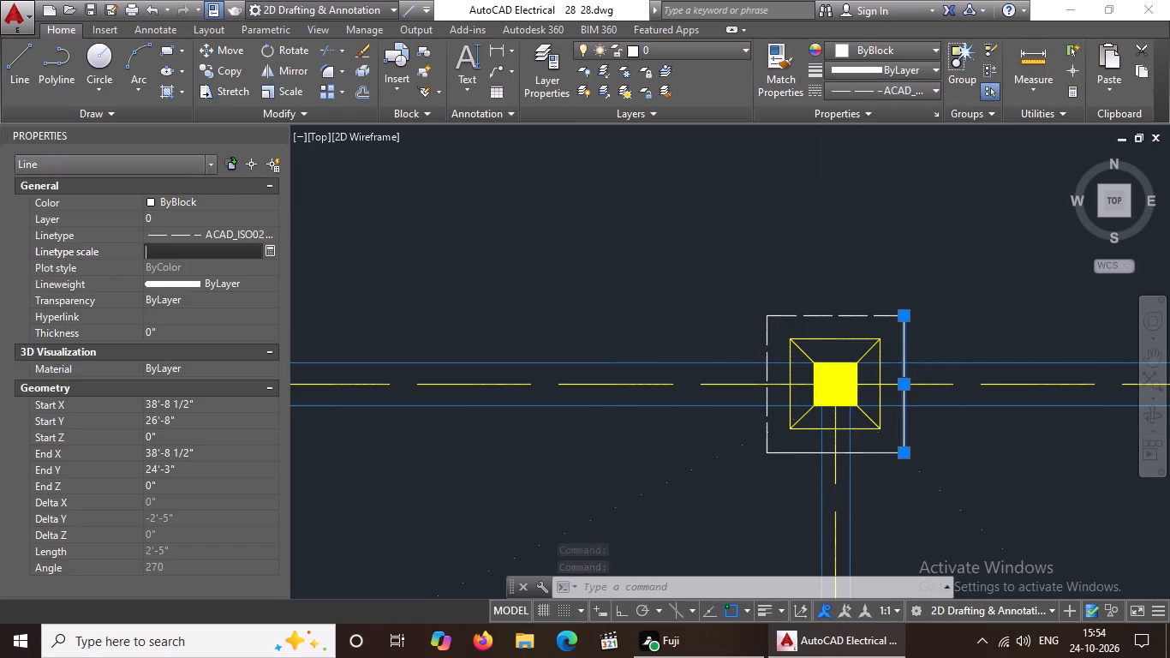
{"action": "key", "text": "BackSpace"}
{"action": "type", "text": "0.5"}
{"action": "key", "text": "Return"}
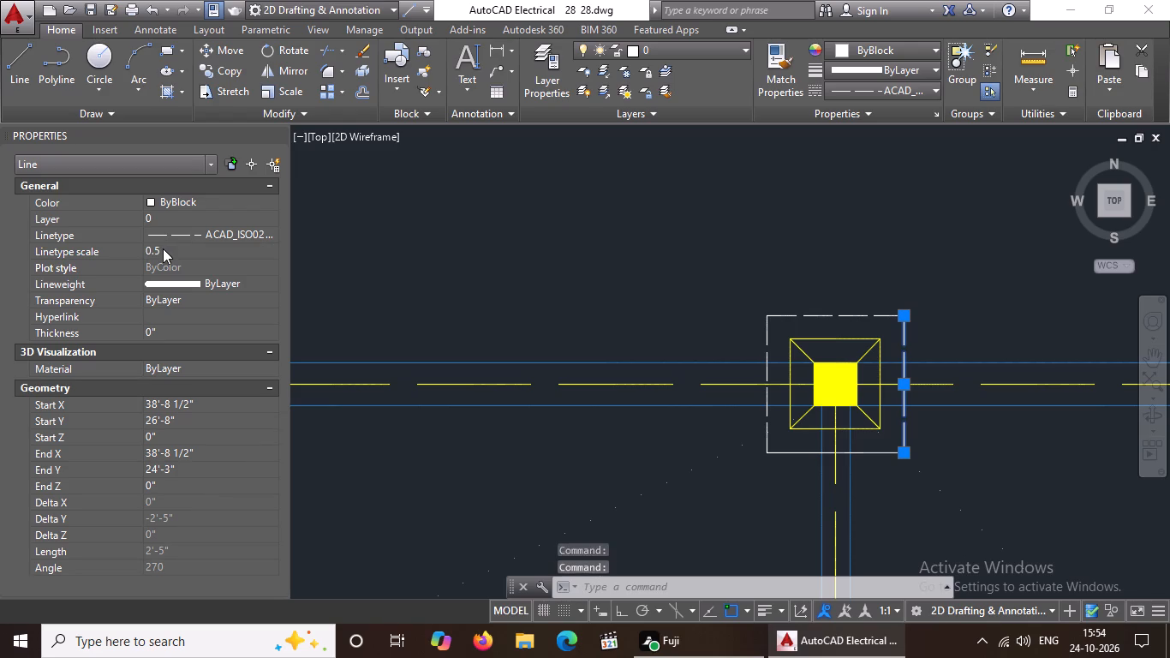
Give the lower edge of the top row's middle footing's outer white square linetype scale 0.5 and linetype ACAD_ISO02W100.
{"action": "scroll", "coordinate": [695, 293], "scroll_direction": "down", "scroll_amount": 2}
{"action": "scroll", "coordinate": [767, 374], "scroll_direction": "up", "scroll_amount": 4}
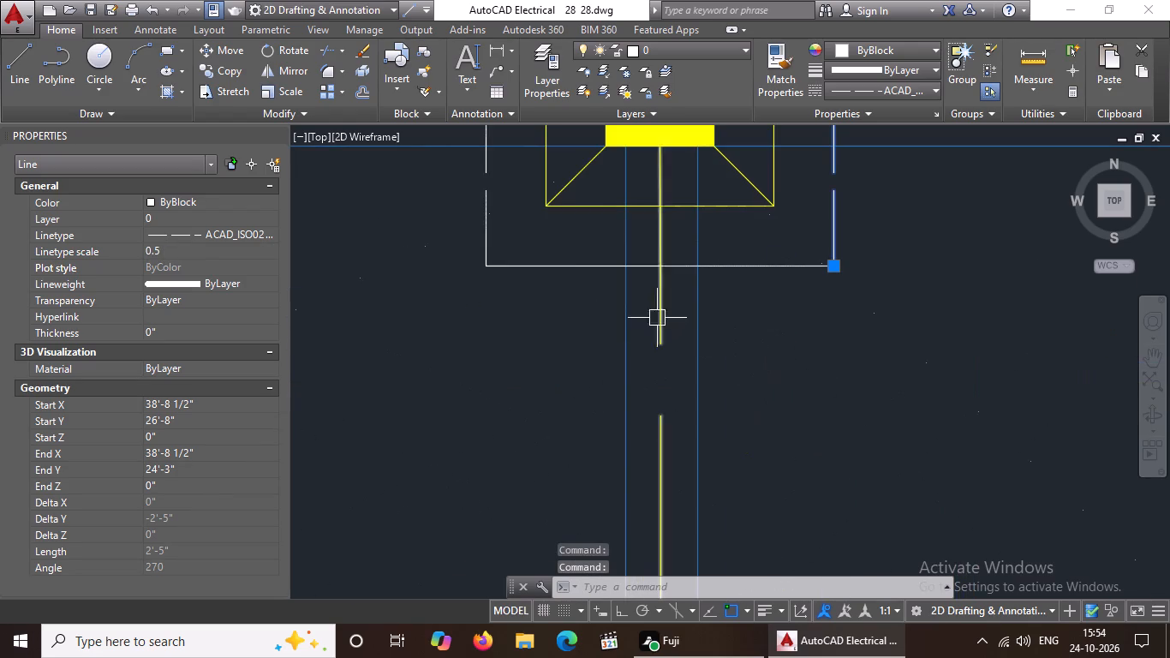
{"action": "left_click", "coordinate": [520, 260]}
{"action": "left_click", "coordinate": [871, 45]}
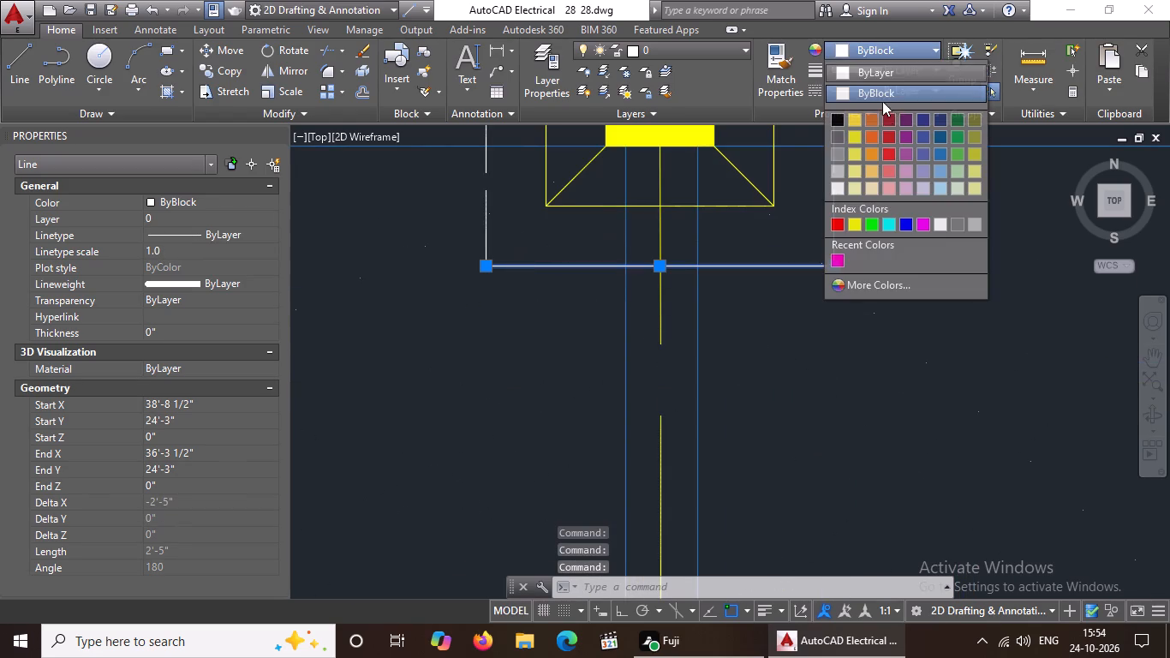
{"action": "left_click", "coordinate": [817, 224]}
{"action": "double_click", "coordinate": [901, 85]}
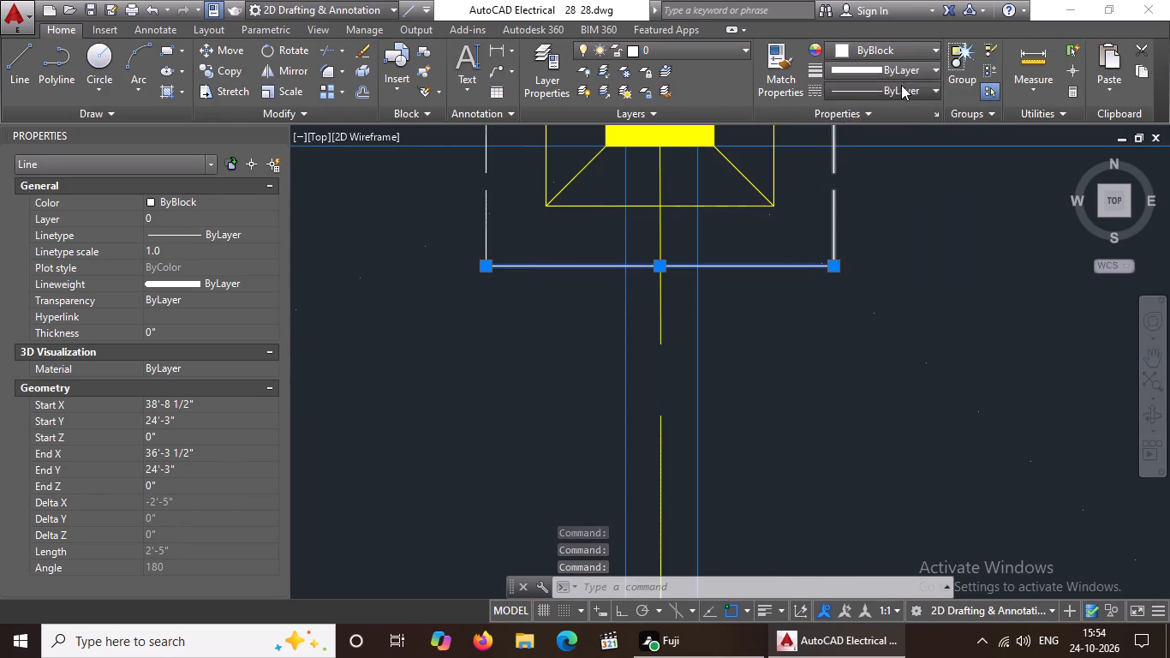
{"action": "left_click", "coordinate": [893, 86]}
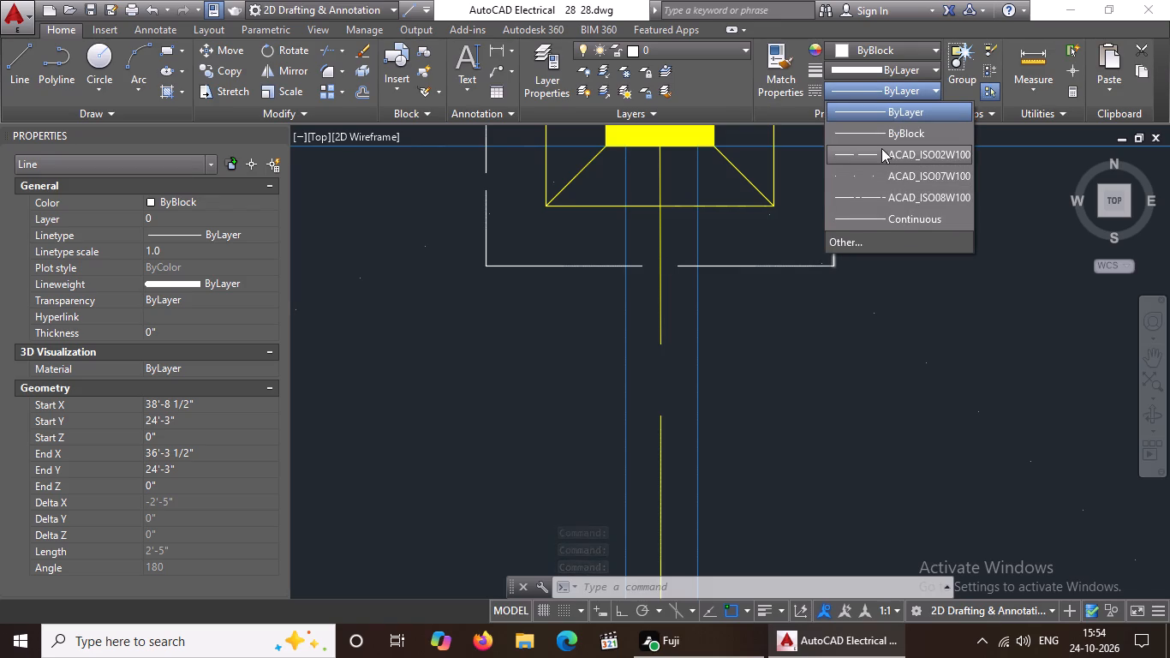
{"action": "left_click_drag", "start_coordinate": [881, 152], "coordinate": [874, 166]}
{"action": "left_click", "coordinate": [211, 249]}
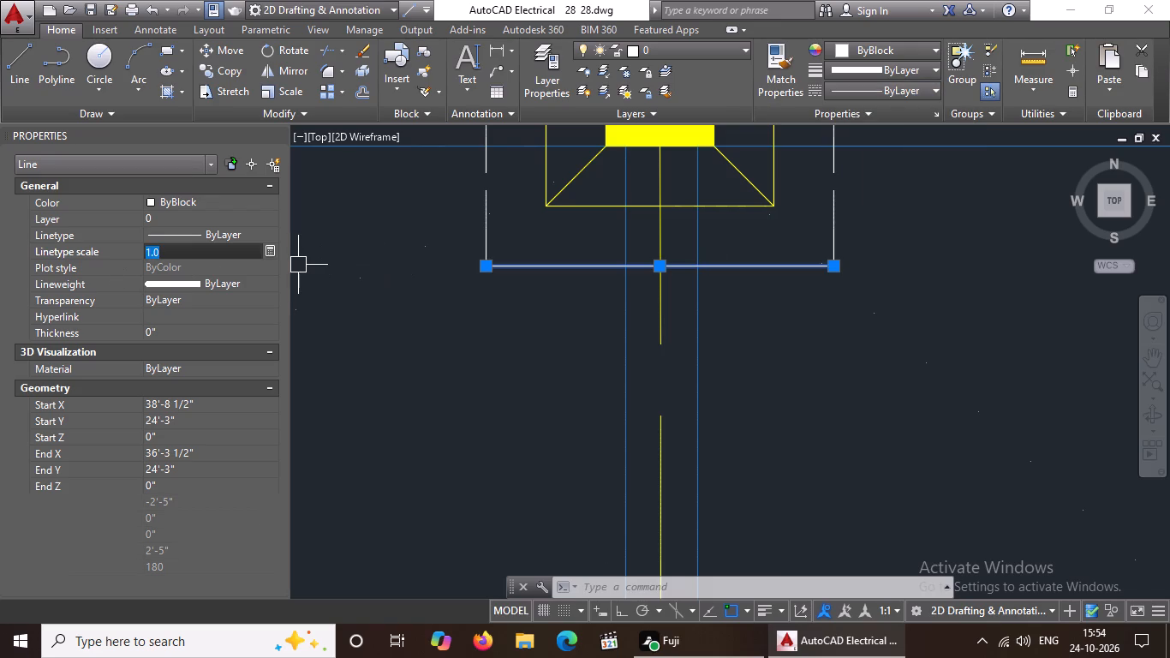
{"action": "key", "text": "BackSpace"}
{"action": "key", "text": "BackSpace"}
{"action": "key", "text": "BackSpace"}
{"action": "type", "text": "0.5"}
{"action": "key", "text": "Return"}
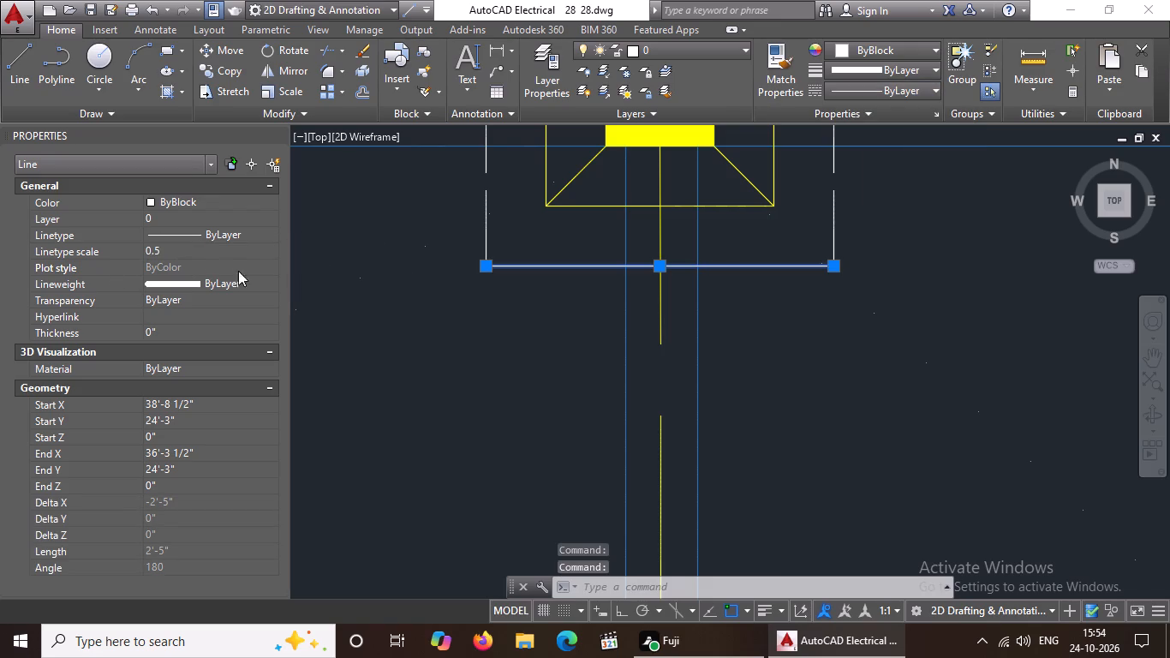
{"action": "scroll", "coordinate": [545, 291], "scroll_direction": "down", "scroll_amount": 1}
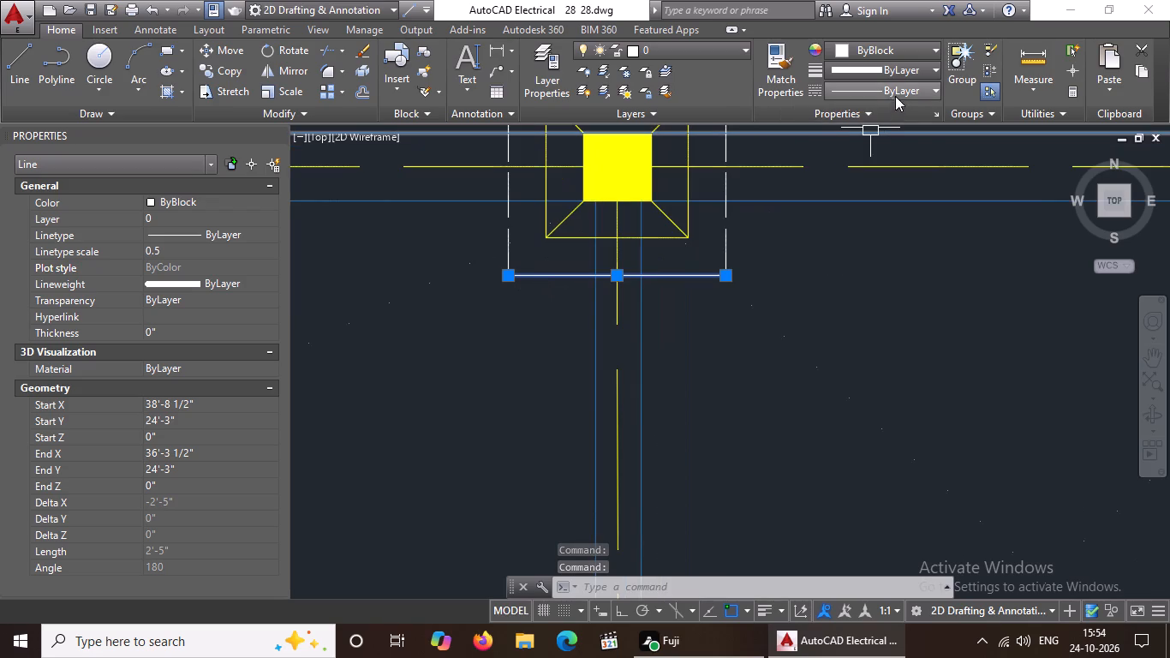
{"action": "left_click", "coordinate": [895, 86]}
{"action": "left_click", "coordinate": [875, 157]}
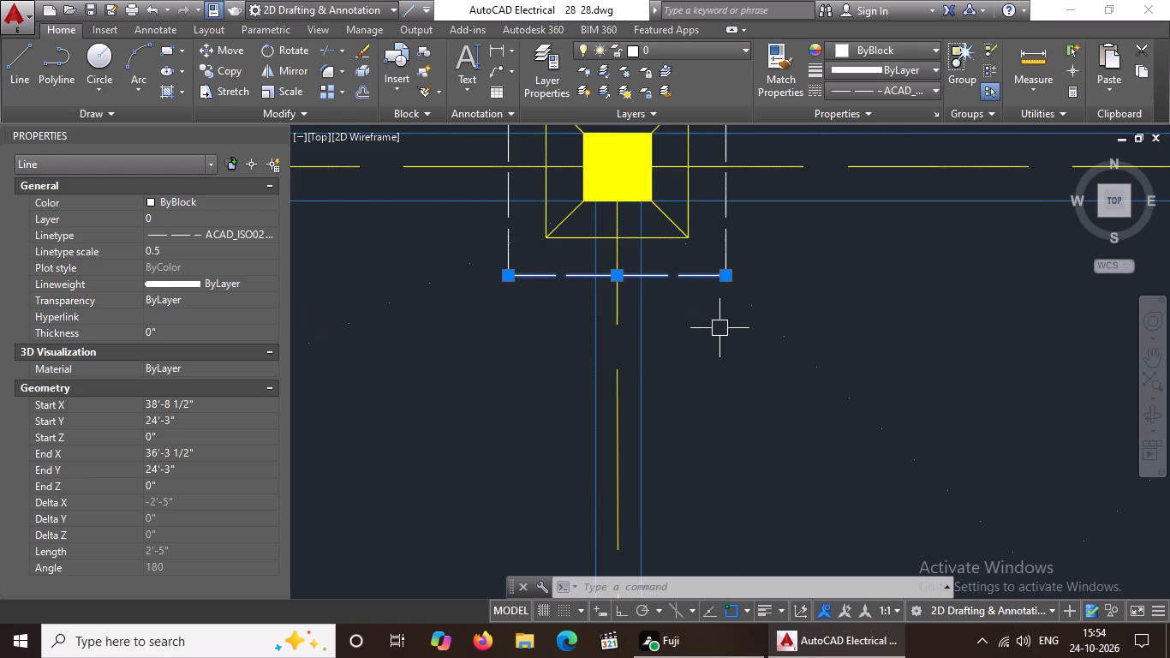
{"action": "left_click", "coordinate": [906, 90]}
{"action": "left_click", "coordinate": [881, 156]}
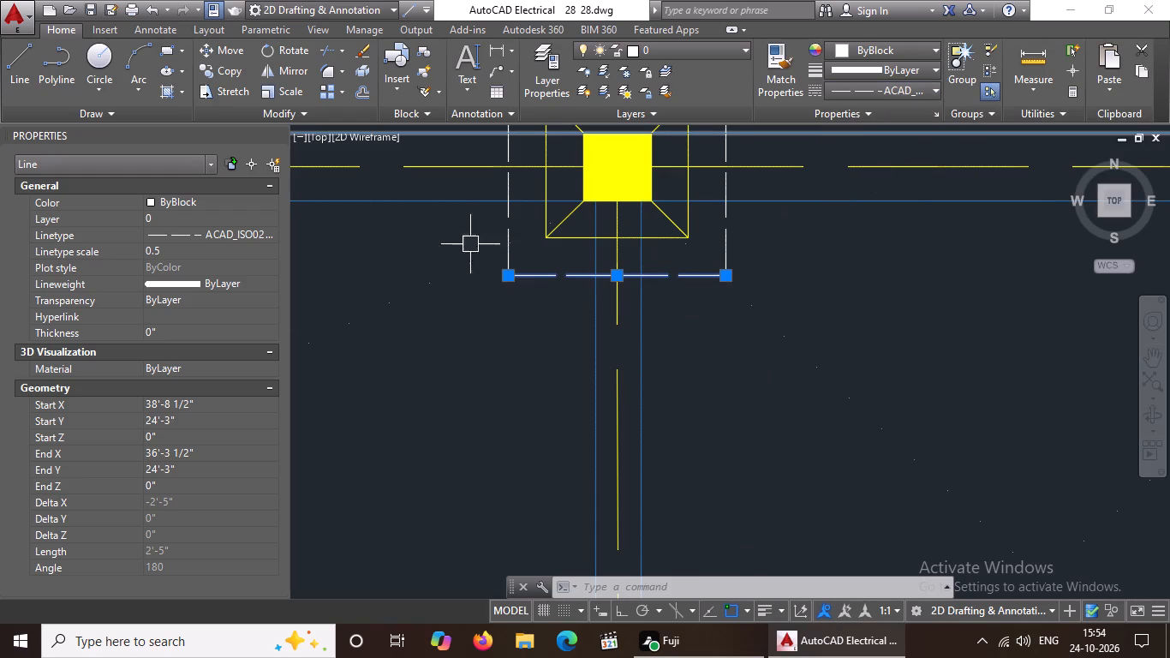
On the top-right corner footing, give the outer white square's right edge linetype ACAD_ISO02W100 with linetype scale 0.5.
{"action": "scroll", "coordinate": [579, 380], "scroll_direction": "down", "scroll_amount": 2}
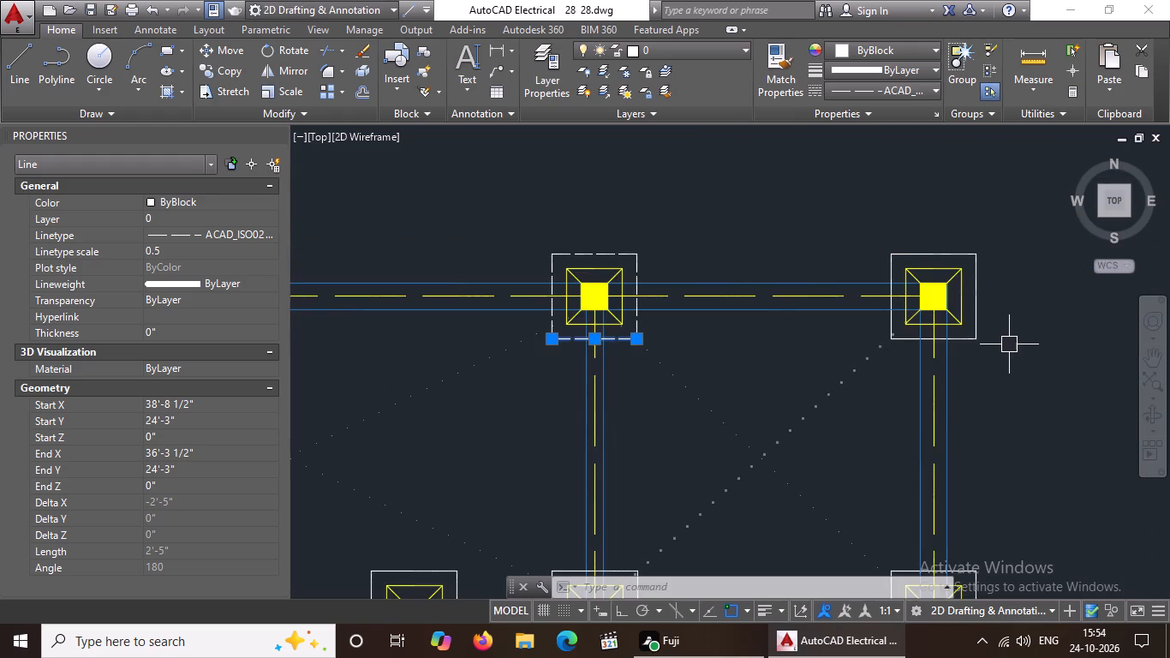
{"action": "scroll", "coordinate": [1016, 338], "scroll_direction": "up", "scroll_amount": 2}
{"action": "left_click", "coordinate": [904, 296]}
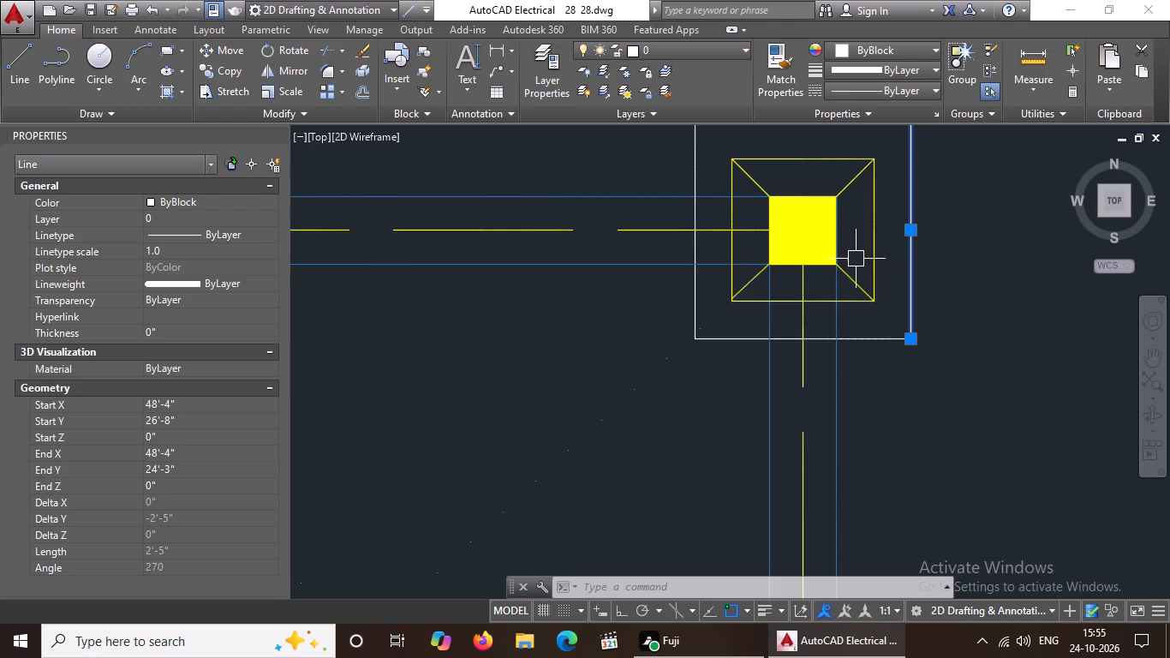
{"action": "left_click", "coordinate": [853, 87]}
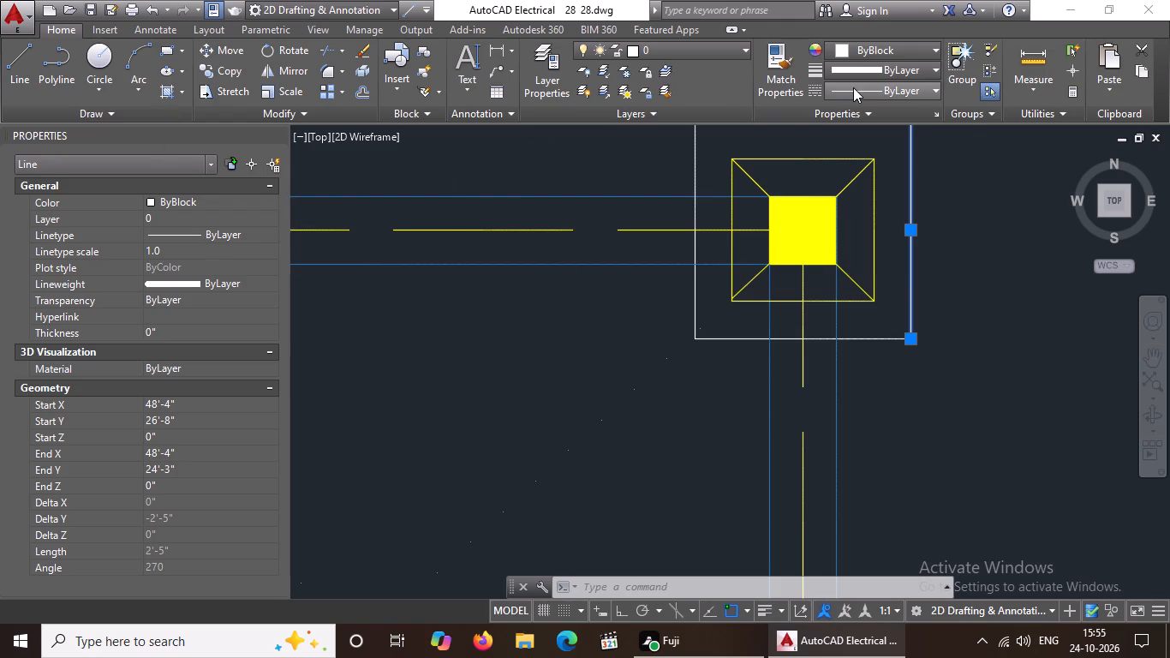
{"action": "left_click", "coordinate": [862, 156]}
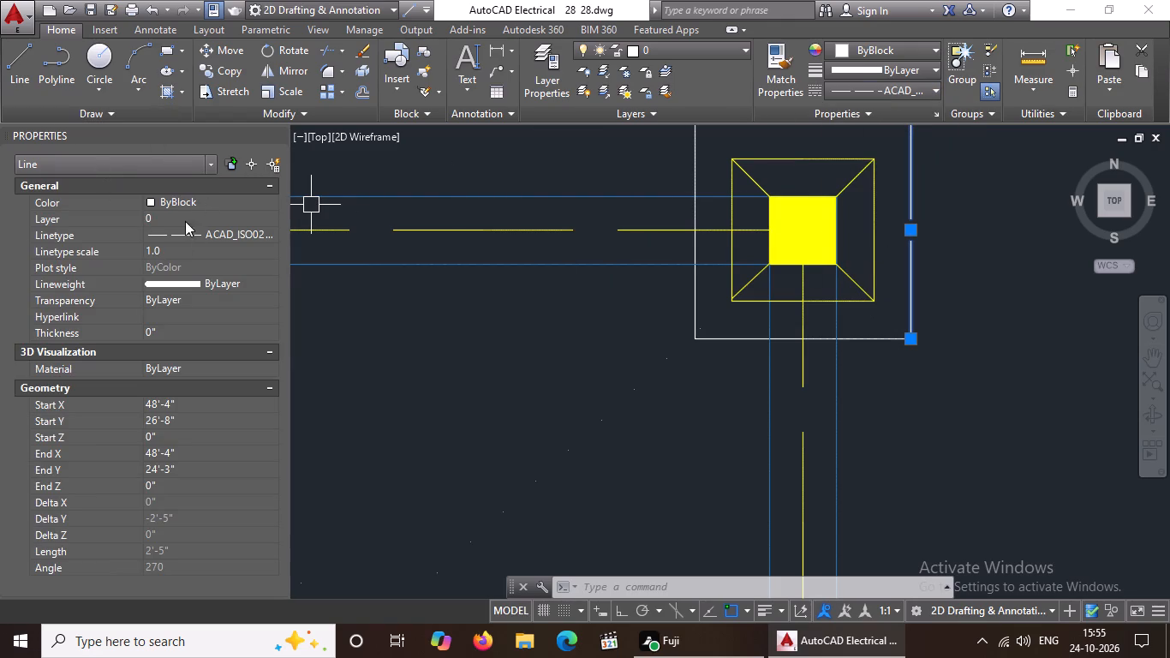
{"action": "left_click", "coordinate": [177, 255]}
{"action": "key", "text": "BackSpace"}
{"action": "key", "text": "BackSpace"}
{"action": "key", "text": "BackSpace"}
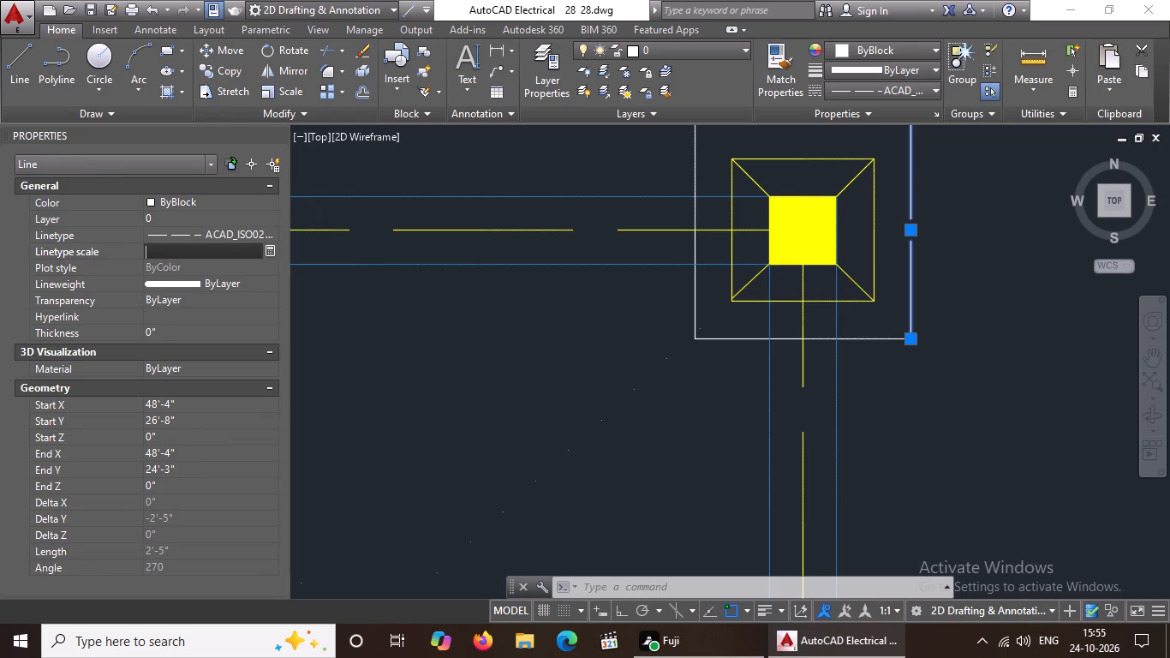
{"action": "type", "text": "0.5"}
{"action": "key", "text": "Return"}
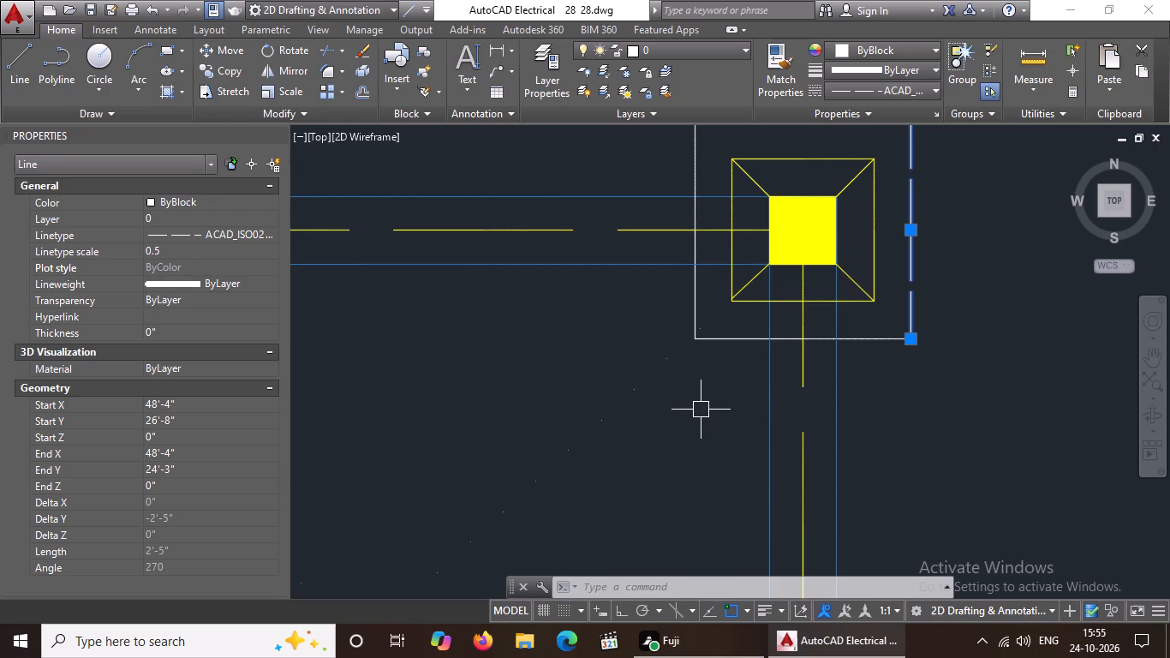
Give the lower edge of the top-right corner footing's outer white square linetype ACAD_ISO02W100 with linetype scale 0.5.
{"action": "left_click", "coordinate": [708, 340]}
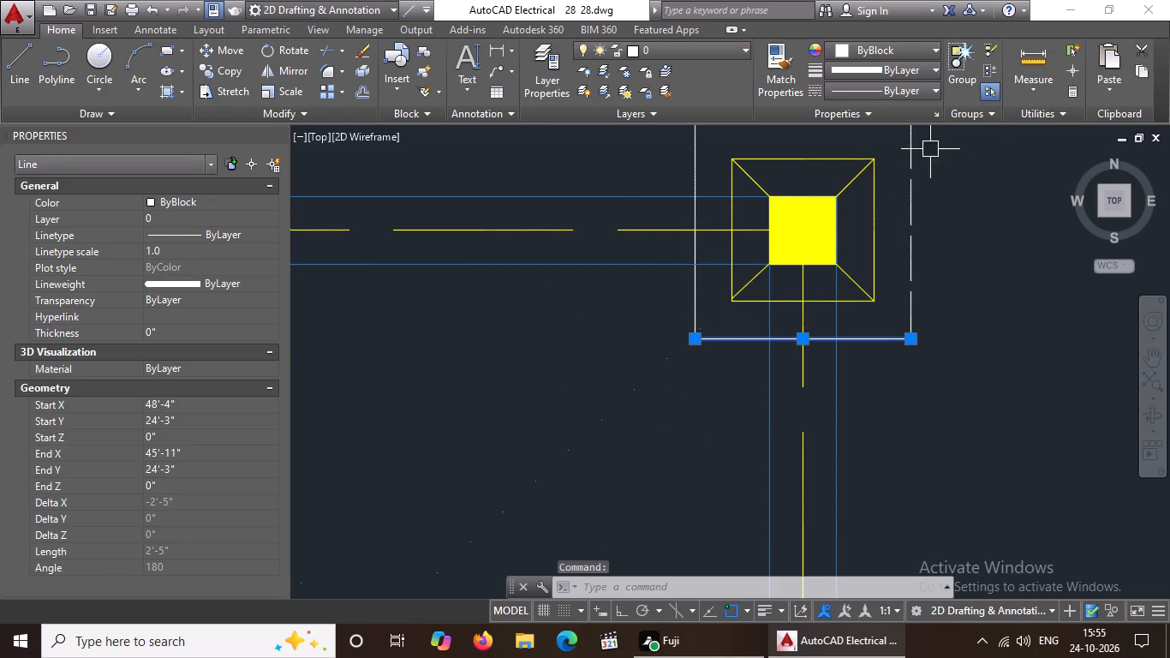
{"action": "left_click_drag", "start_coordinate": [928, 42], "coordinate": [914, 51]}
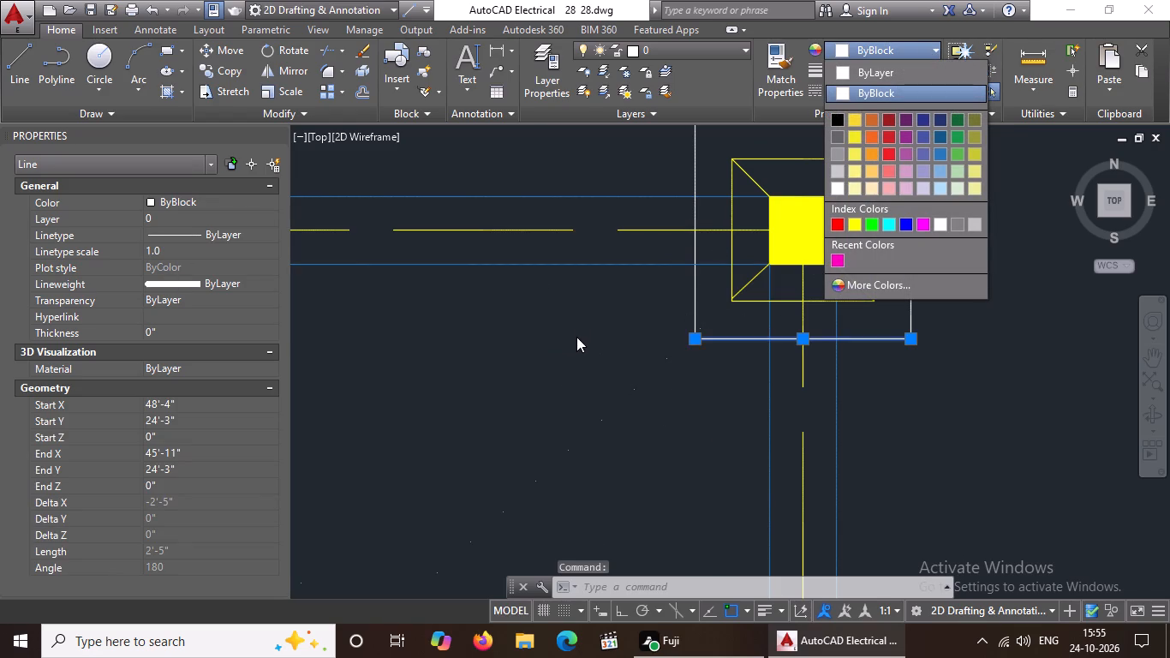
{"action": "left_click", "coordinate": [871, 93]}
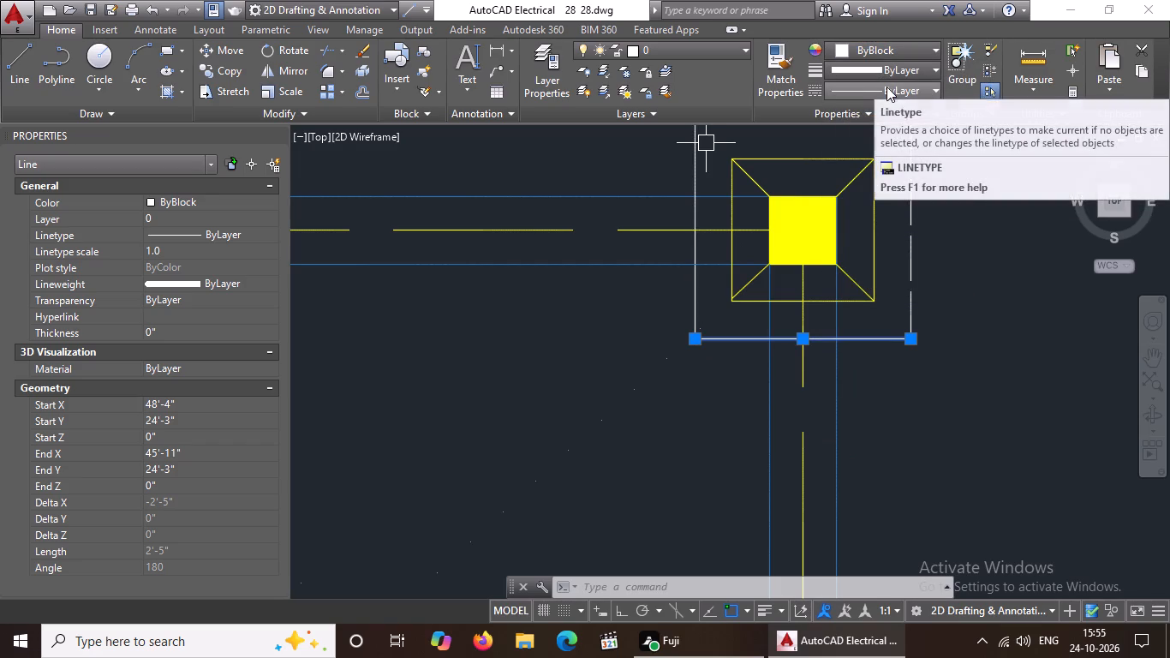
{"action": "left_click", "coordinate": [883, 93]}
{"action": "left_click", "coordinate": [869, 152]}
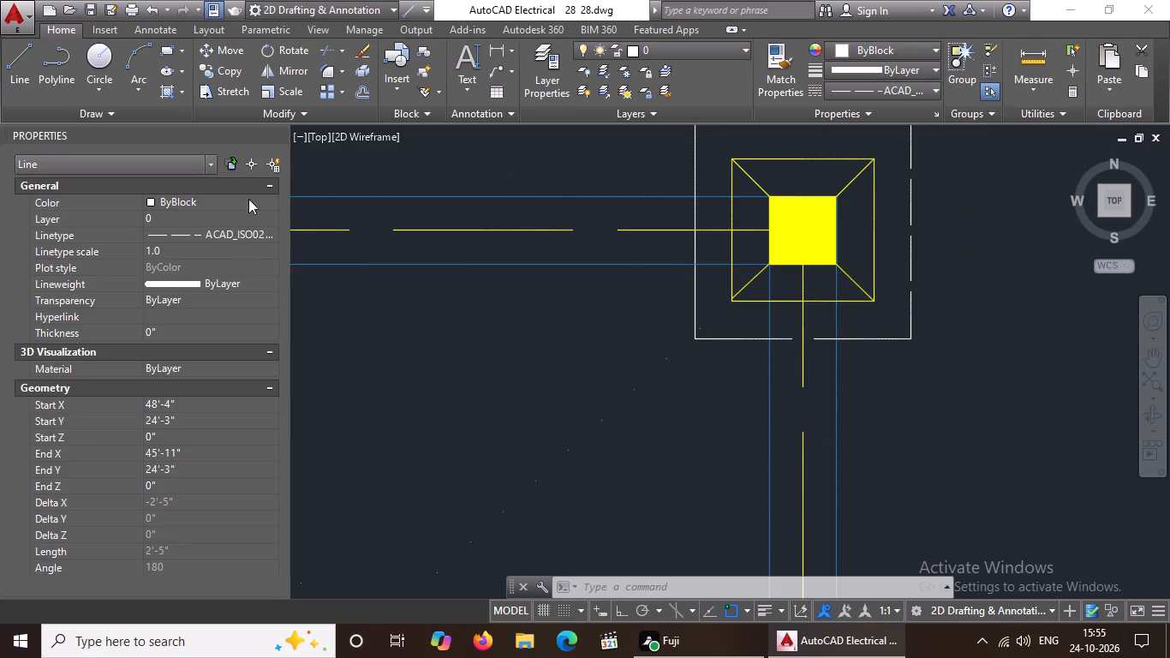
{"action": "left_click", "coordinate": [170, 253]}
{"action": "key", "text": "BackSpace"}
{"action": "key", "text": "BackSpace"}
{"action": "key", "text": "BackSpace"}
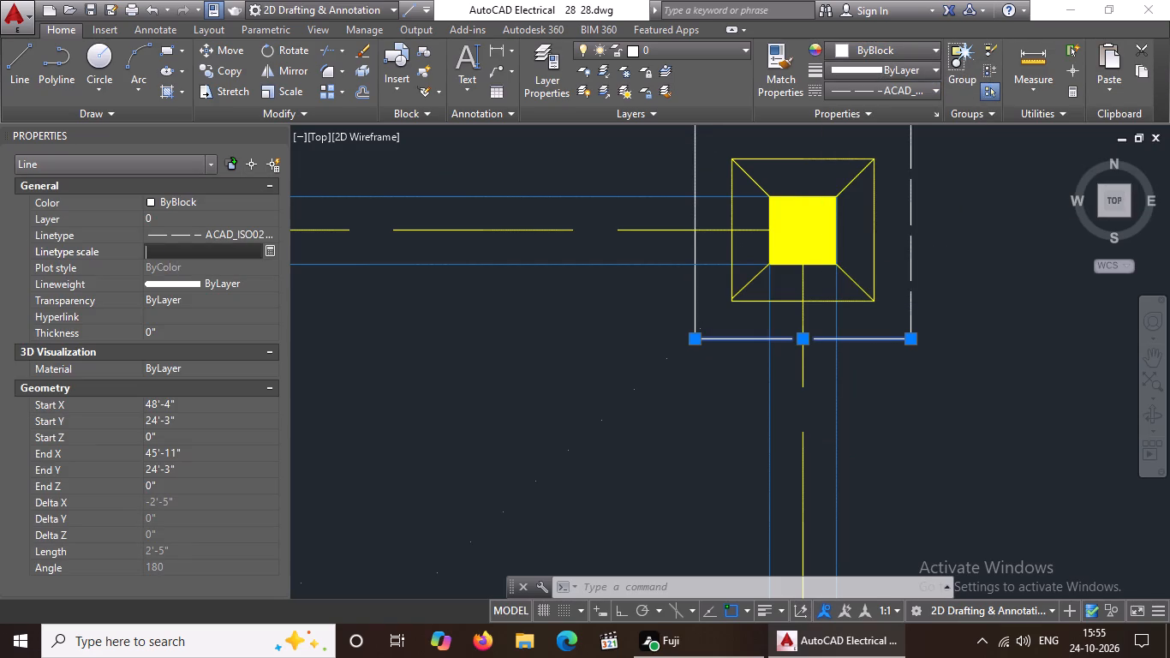
{"action": "type", "text": "0.5"}
{"action": "key", "text": "Return"}
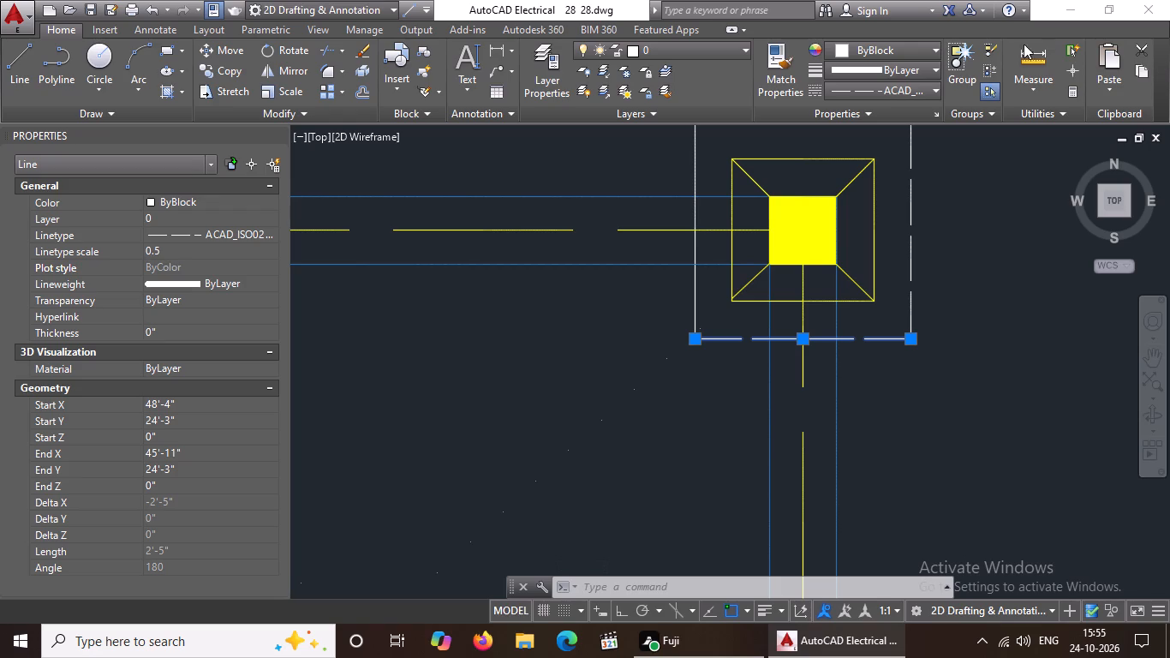
Give the left edge of the top-right corner footing's outer white square linetype ACAD_ISO02W100 with linetype scale 0.5.
{"action": "left_click", "coordinate": [688, 162]}
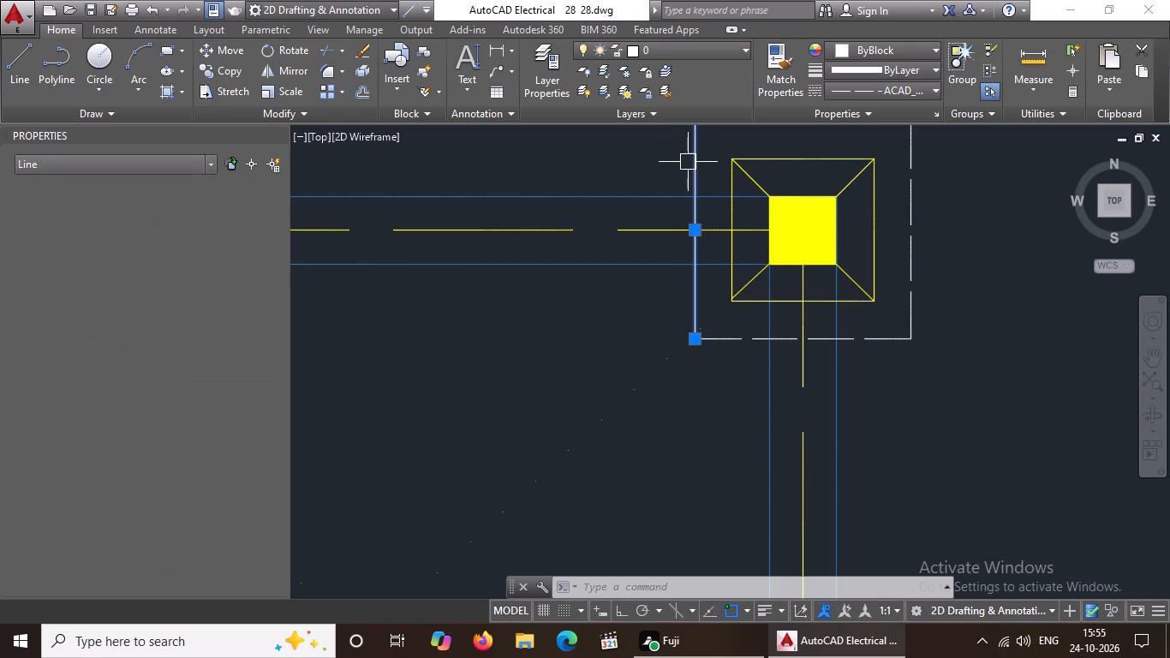
{"action": "left_click", "coordinate": [886, 90]}
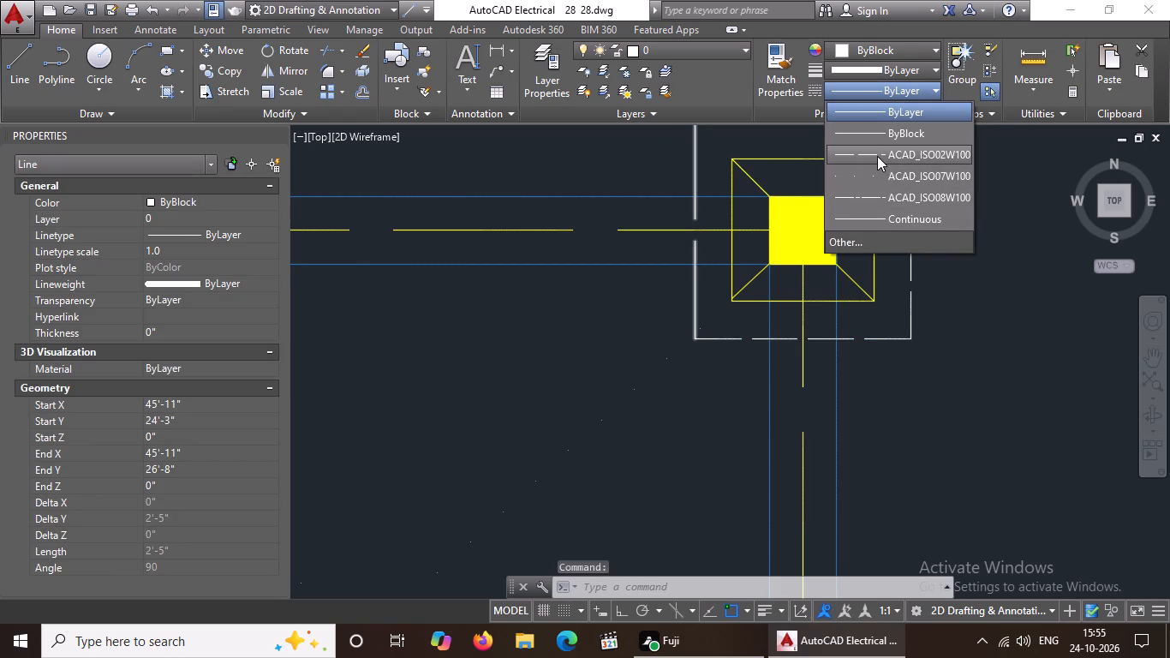
{"action": "left_click", "coordinate": [878, 154]}
{"action": "left_click", "coordinate": [182, 247]}
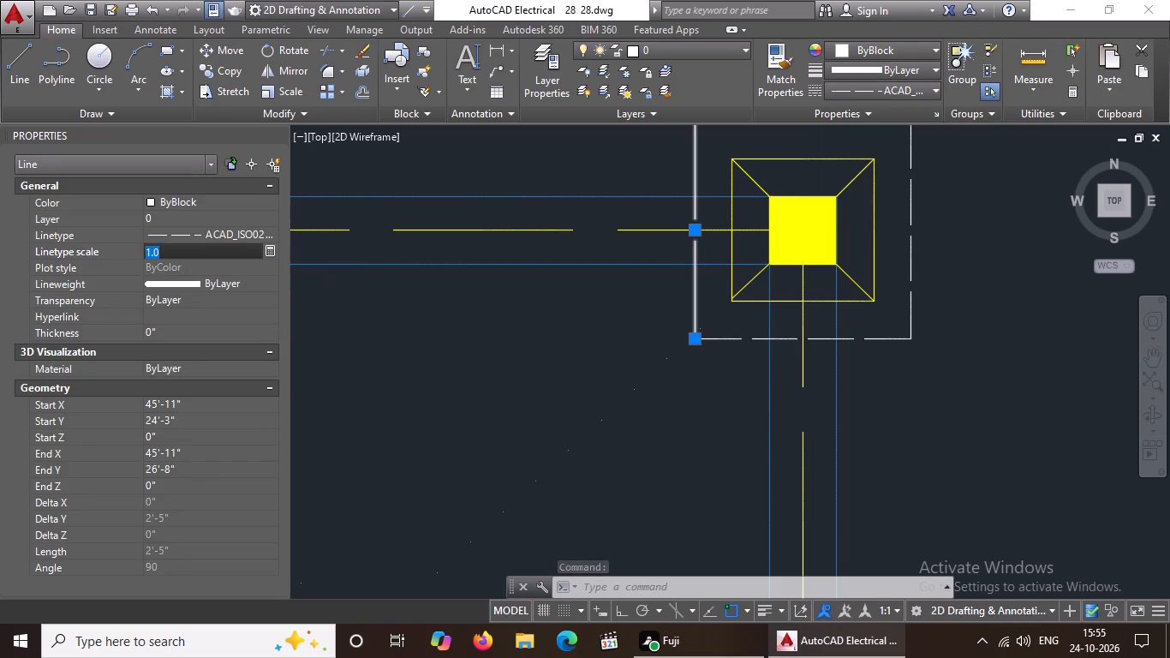
{"action": "key", "text": "BackSpace"}
{"action": "key", "text": "BackSpace"}
{"action": "type", "text": "0.5"}
{"action": "key", "text": "Return"}
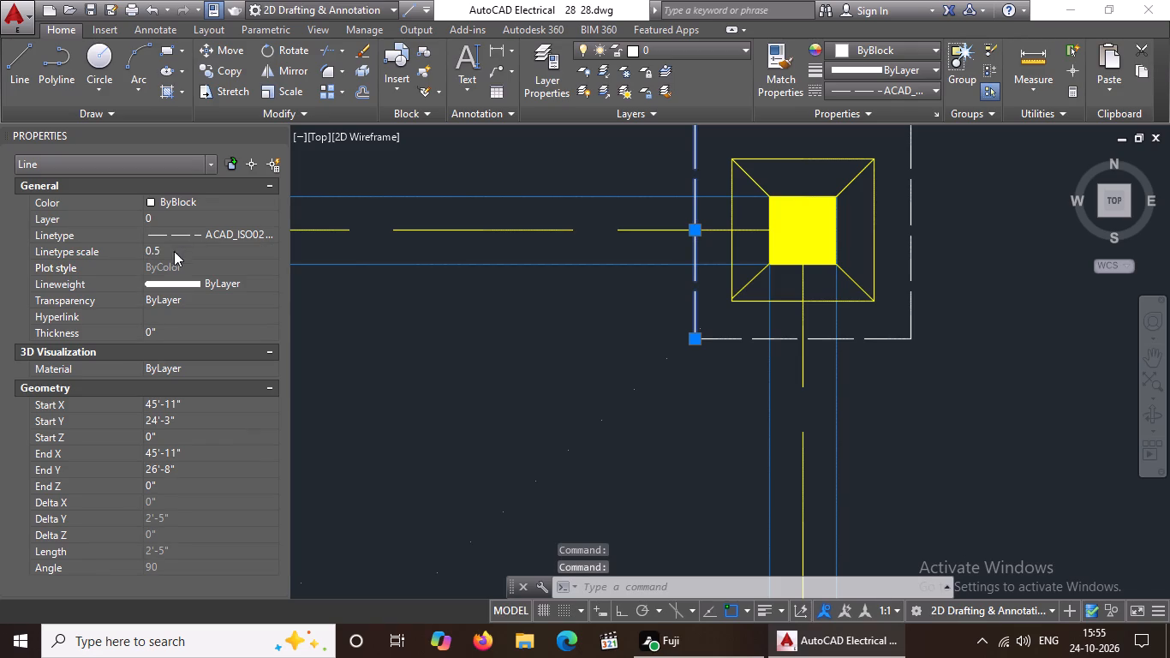
Give the top edge of the top-right corner footing's outer white square linetype ACAD_ISO02W100 with linetype scale 0.5.
{"action": "scroll", "coordinate": [594, 322], "scroll_direction": "down", "scroll_amount": 3}
{"action": "scroll", "coordinate": [640, 285], "scroll_direction": "up", "scroll_amount": 3}
{"action": "left_click", "coordinate": [649, 240]}
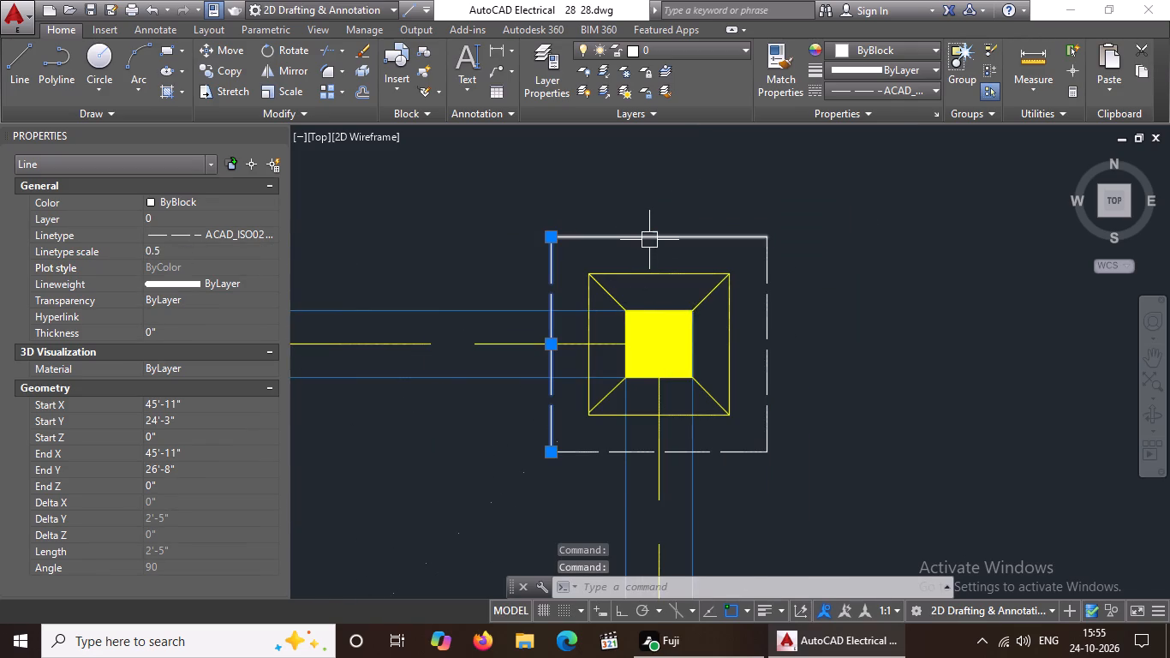
{"action": "left_click", "coordinate": [879, 40]}
{"action": "left_click", "coordinate": [872, 44]}
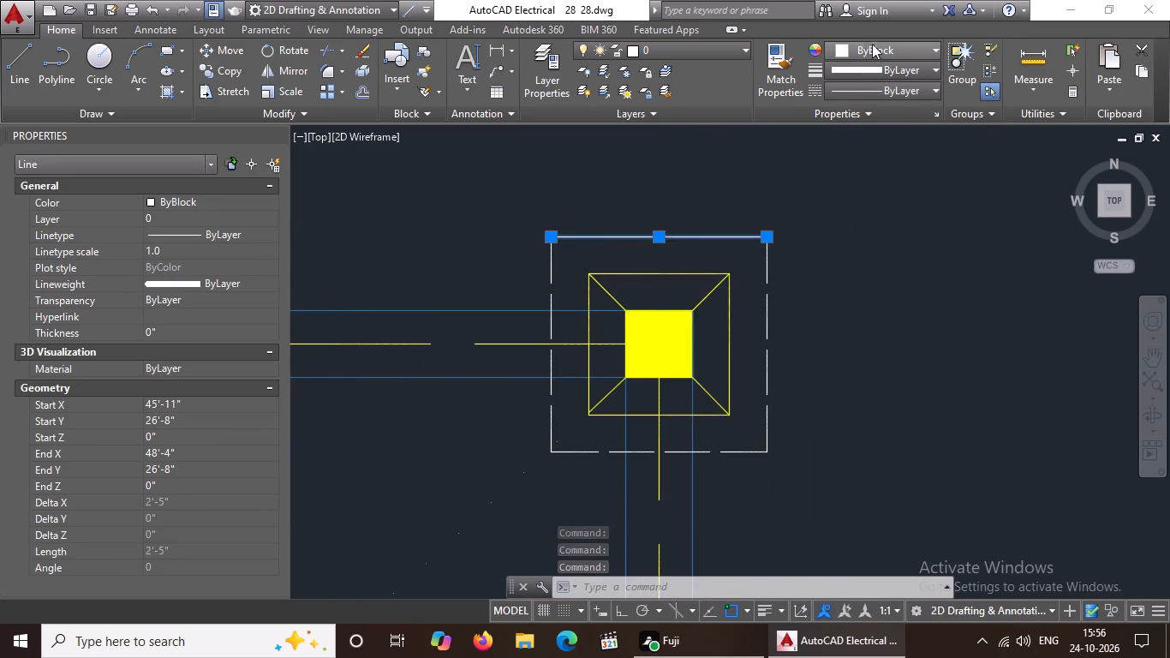
{"action": "left_click", "coordinate": [875, 46]}
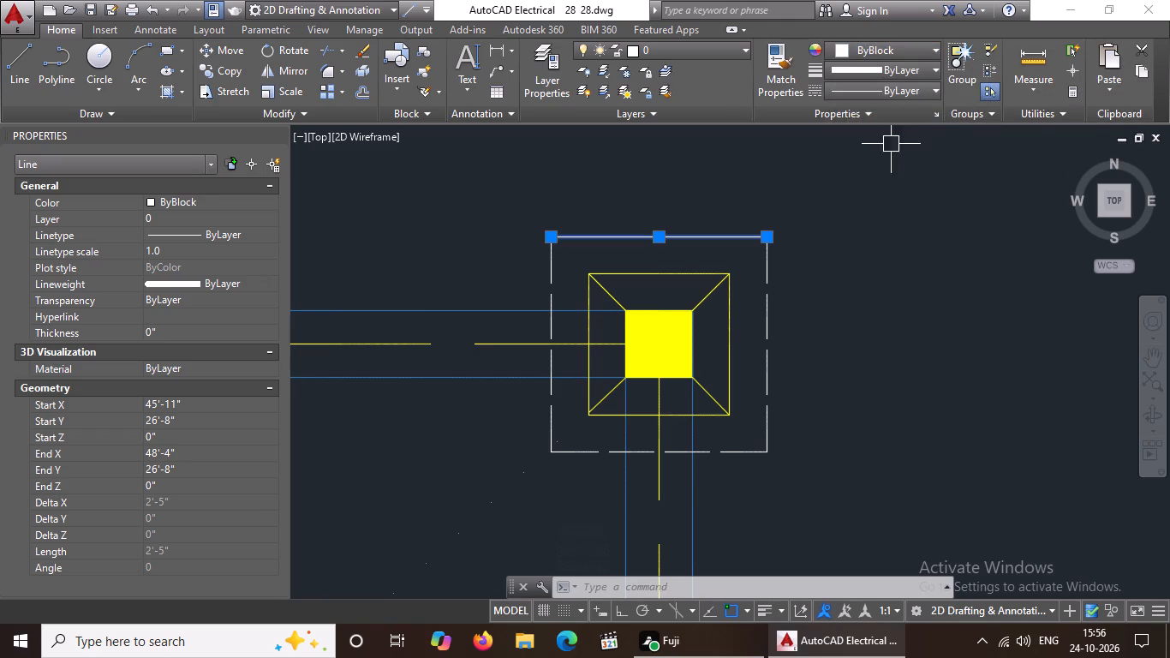
{"action": "left_click", "coordinate": [895, 88]}
{"action": "left_click", "coordinate": [876, 152]}
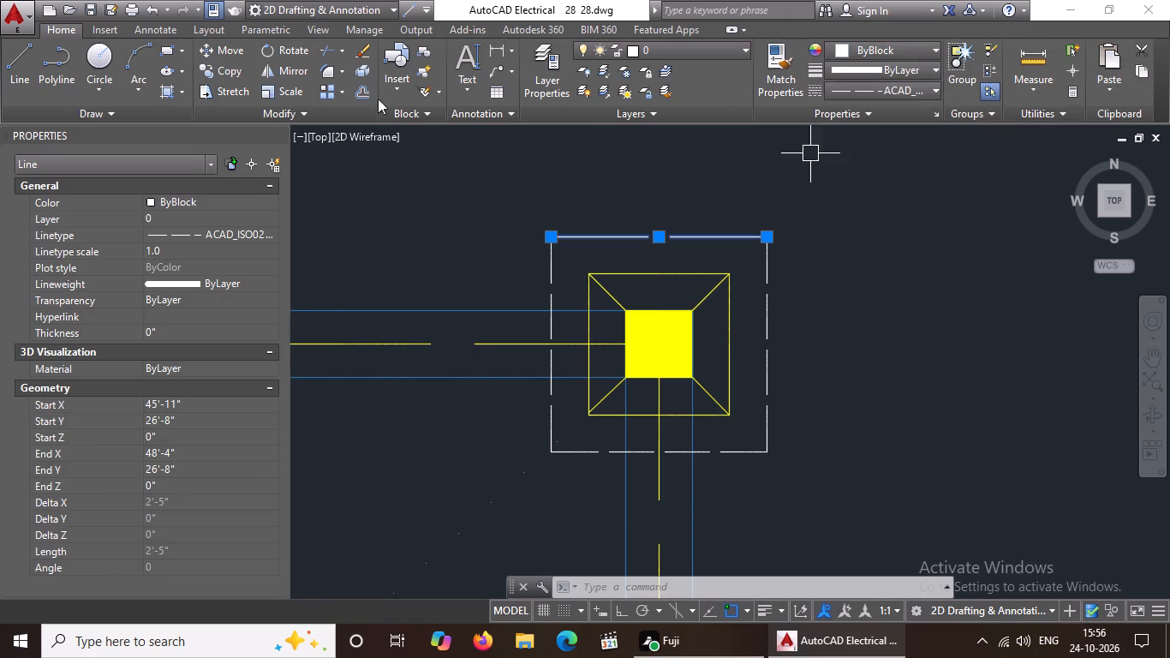
{"action": "left_click", "coordinate": [183, 245]}
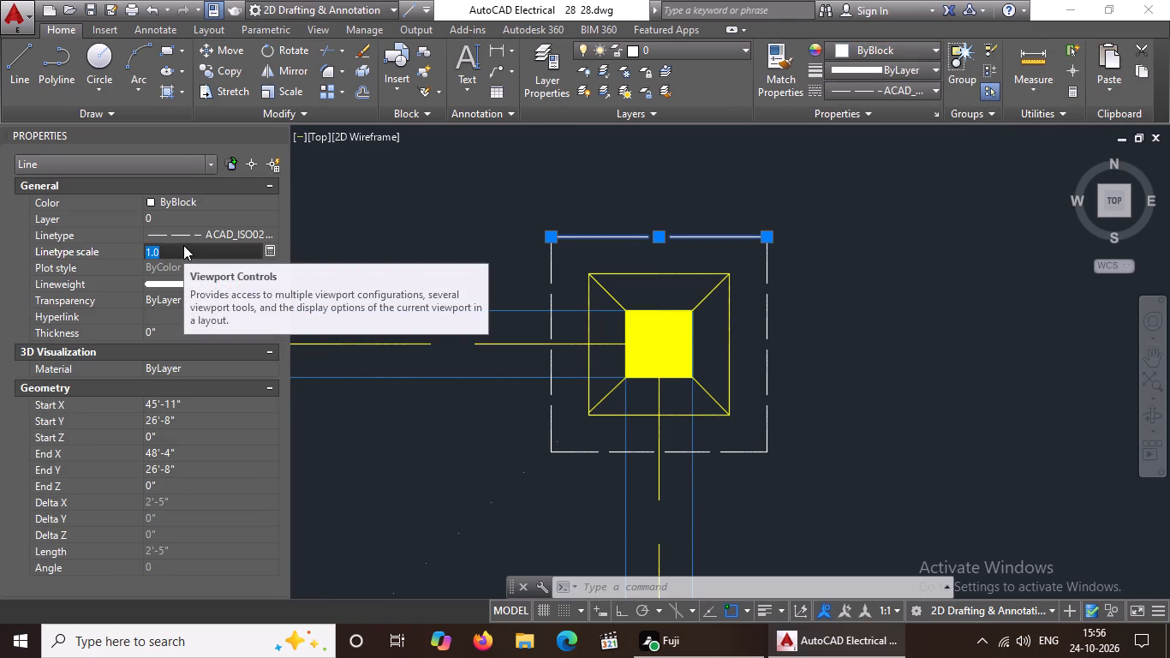
{"action": "key", "text": "BackSpace"}
{"action": "key", "text": "BackSpace"}
{"action": "key", "text": "BackSpace"}
{"action": "key", "text": "BackSpace"}
{"action": "type", "text": "0.5"}
{"action": "key", "text": "Return"}
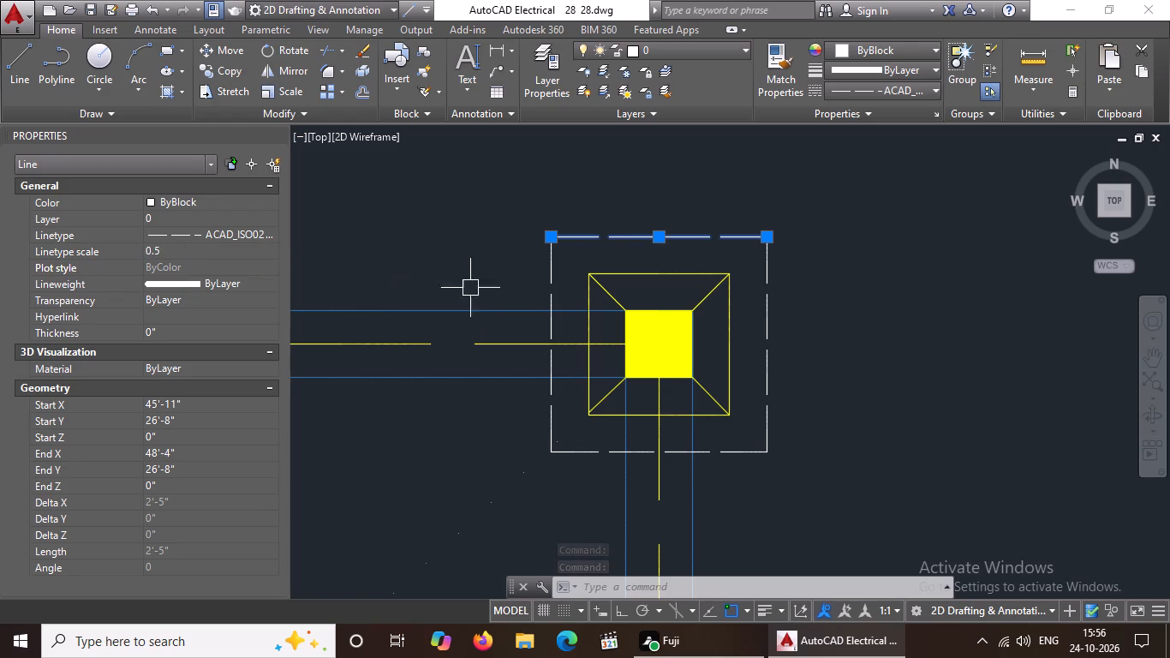
{"action": "scroll", "coordinate": [561, 298], "scroll_direction": "down", "scroll_amount": 3}
{"action": "key", "text": "Escape"}
On the second row's right-end footing, give the outer white square's right edge linetype ACAD_ISO02W100 with linetype scale 0.5.
{"action": "scroll", "coordinate": [555, 395], "scroll_direction": "down", "scroll_amount": 3}
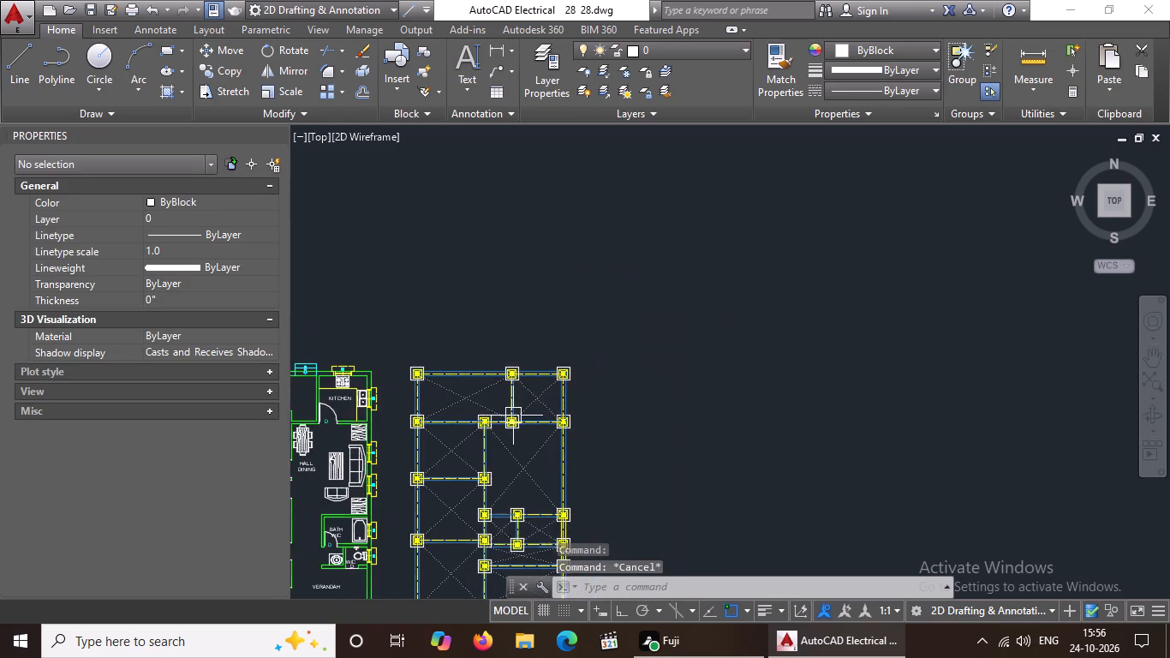
{"action": "scroll", "coordinate": [497, 432], "scroll_direction": "up", "scroll_amount": 3}
{"action": "scroll", "coordinate": [785, 431], "scroll_direction": "up", "scroll_amount": 2}
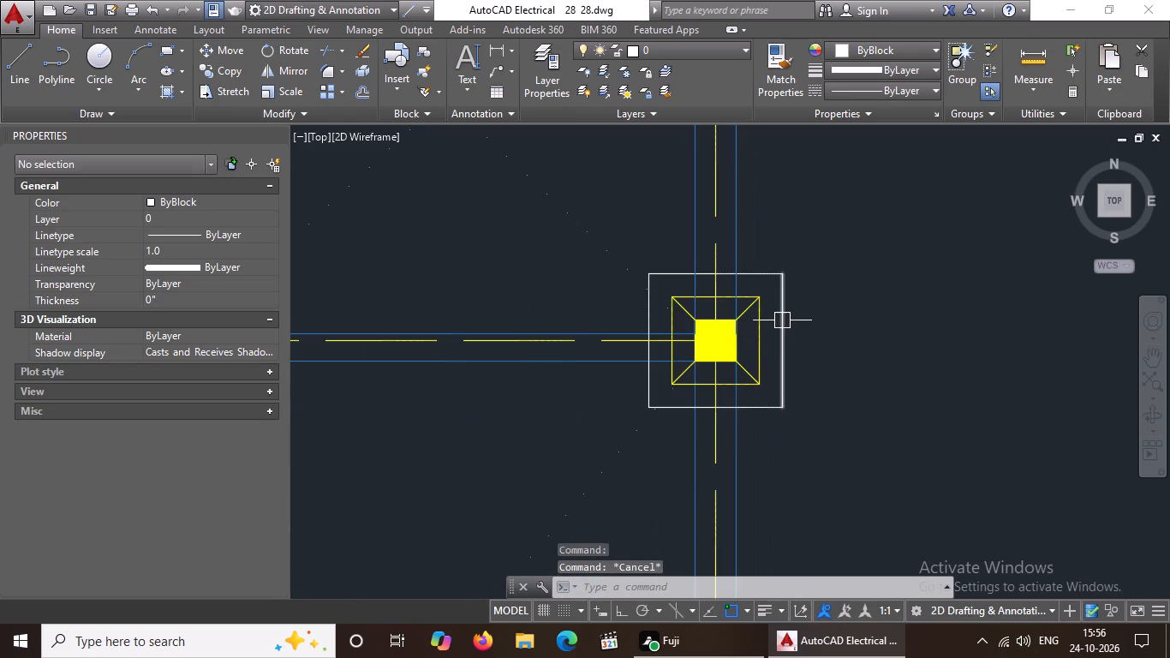
{"action": "left_click", "coordinate": [782, 320]}
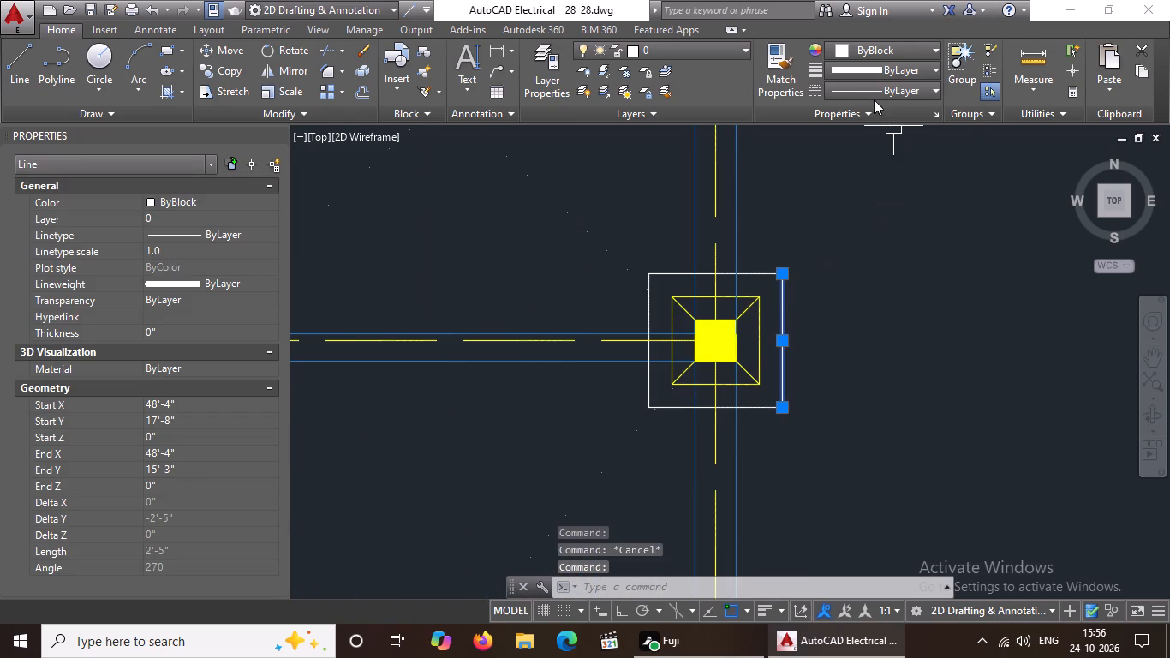
{"action": "left_click", "coordinate": [883, 88]}
{"action": "left_click", "coordinate": [861, 151]}
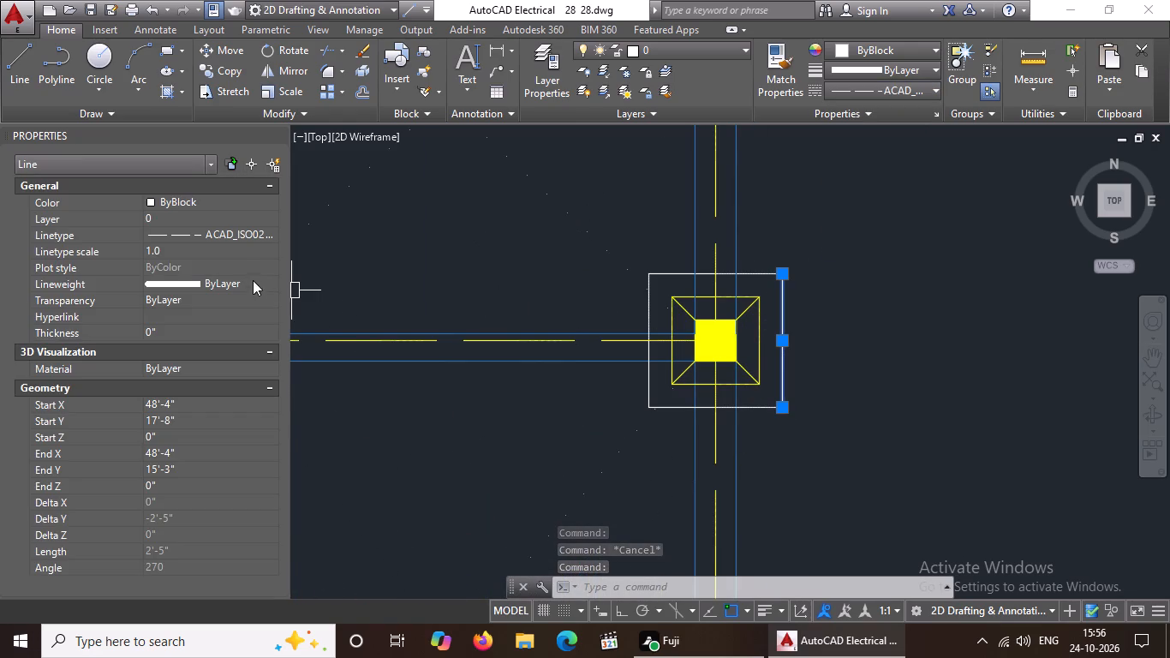
{"action": "left_click", "coordinate": [182, 248]}
{"action": "key", "text": "BackSpace"}
{"action": "key", "text": "BackSpace"}
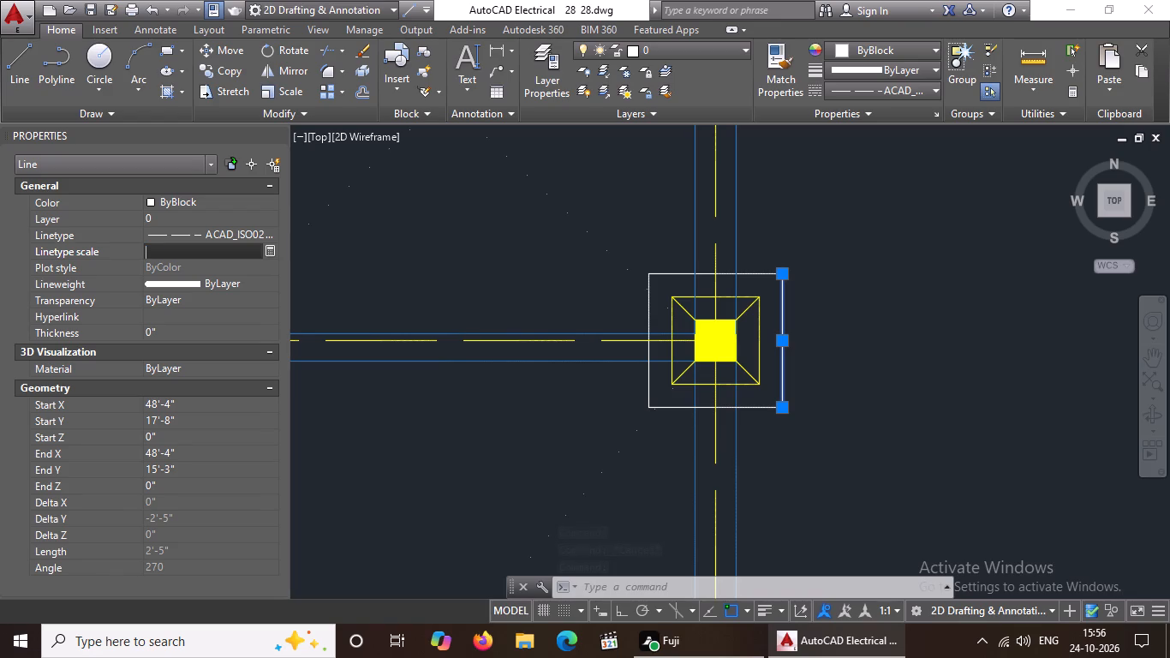
{"action": "type", "text": "0.5"}
{"action": "key", "text": "Return"}
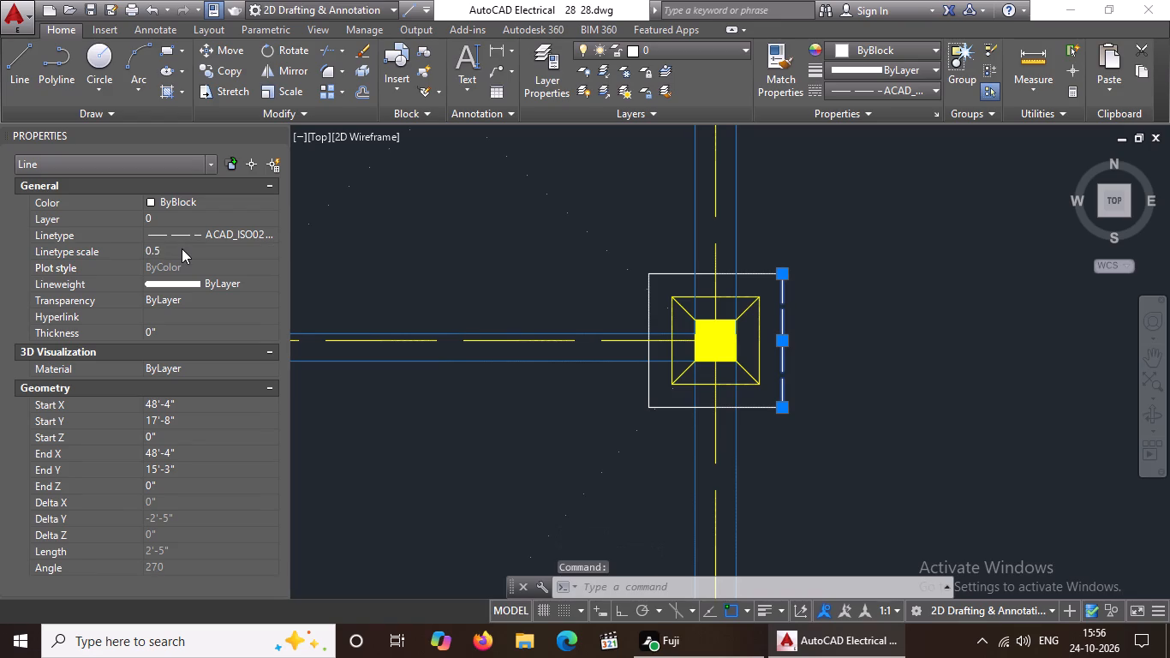
Give the lower edge of the second row's right-end footing's outer white square linetype ACAD_ISO02W100 with linetype scale 0.5.
{"action": "left_click", "coordinate": [762, 411]}
{"action": "left_click", "coordinate": [907, 82]}
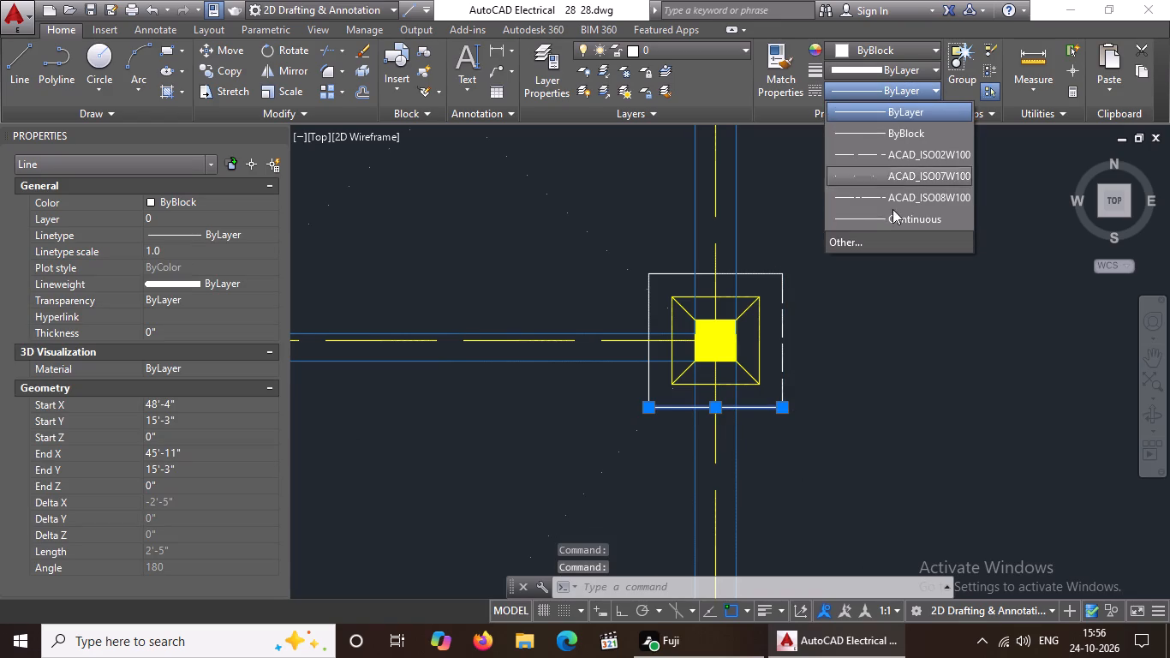
{"action": "left_click", "coordinate": [867, 156]}
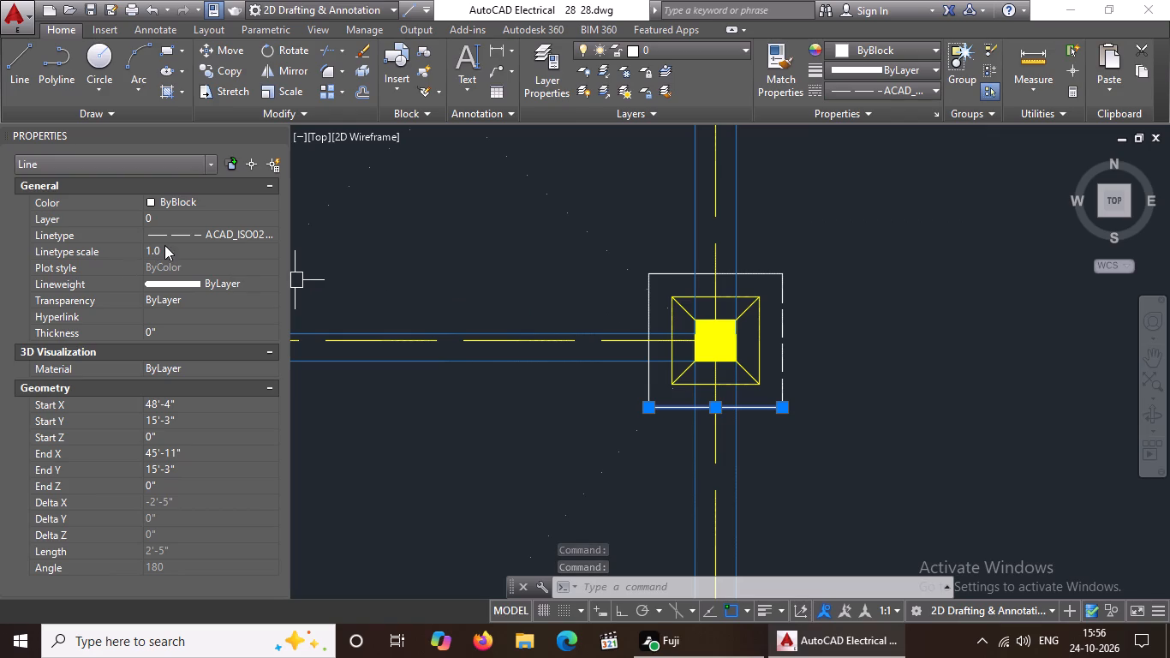
{"action": "left_click", "coordinate": [169, 251]}
{"action": "key", "text": "BackSpace"}
{"action": "key", "text": "BackSpace"}
{"action": "key", "text": "BackSpace"}
{"action": "type", "text": "0.5"}
{"action": "key", "text": "Return"}
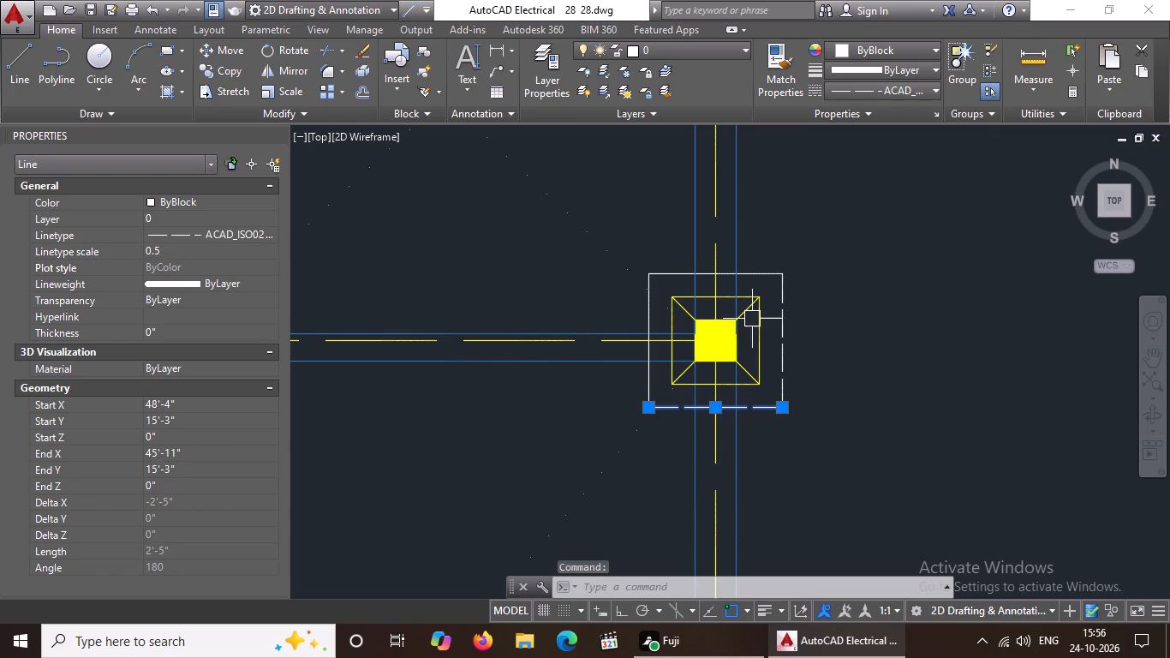
Give the top edge of the second row's right-end footing's outer white square linetype ACAD_ISO02W100 with linetype scale 0.5.
{"action": "left_click", "coordinate": [771, 275]}
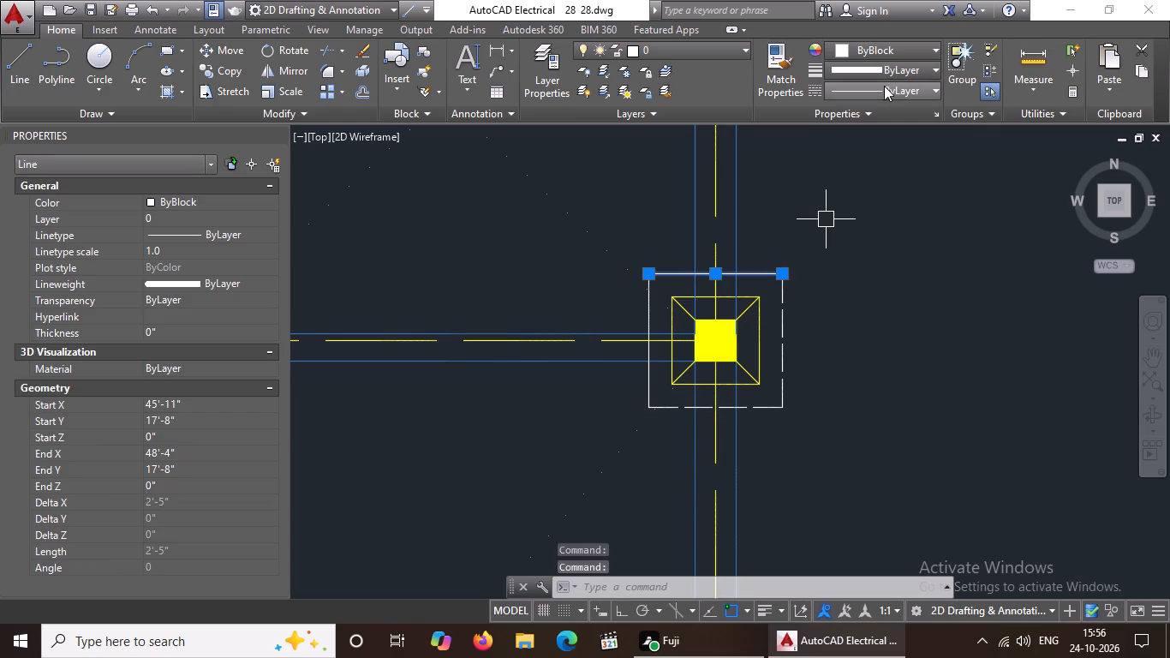
{"action": "left_click", "coordinate": [883, 86]}
{"action": "left_click", "coordinate": [877, 154]}
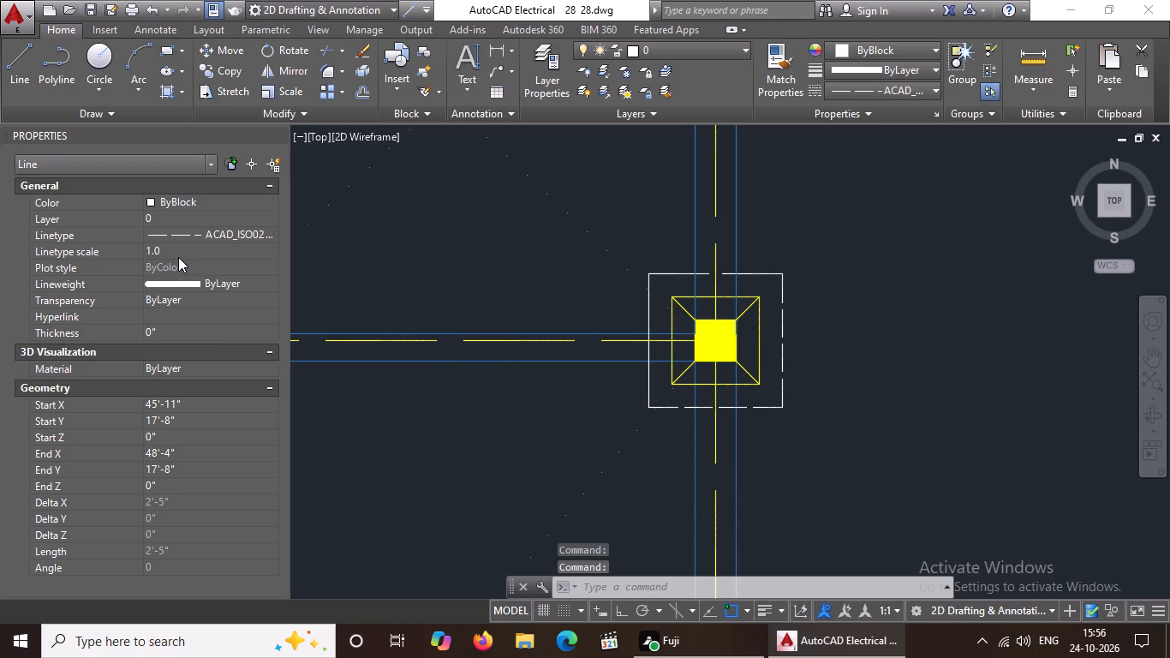
{"action": "left_click", "coordinate": [176, 248]}
{"action": "key", "text": "BackSpace"}
{"action": "key", "text": "BackSpace"}
{"action": "key", "text": "BackSpace"}
{"action": "type", "text": "0.5"}
{"action": "key", "text": "Return"}
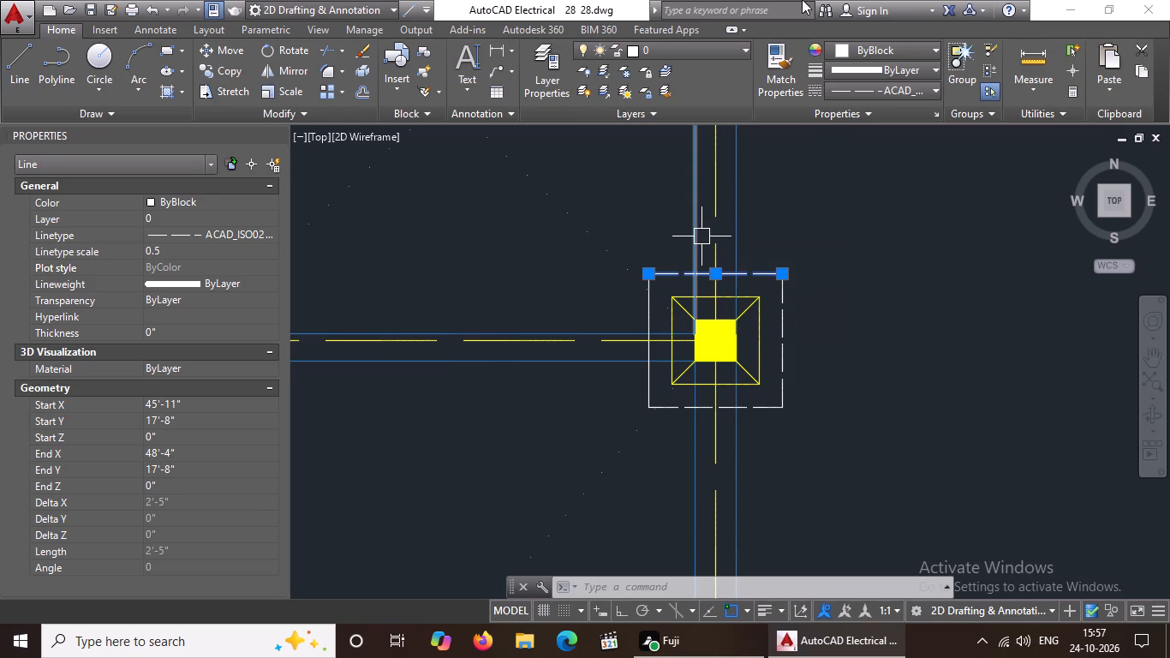
Give the left edge of the second row's right-end footing's outer white square linetype ACAD_ISO02W100 with linetype scale 0.5.
{"action": "left_click", "coordinate": [652, 312]}
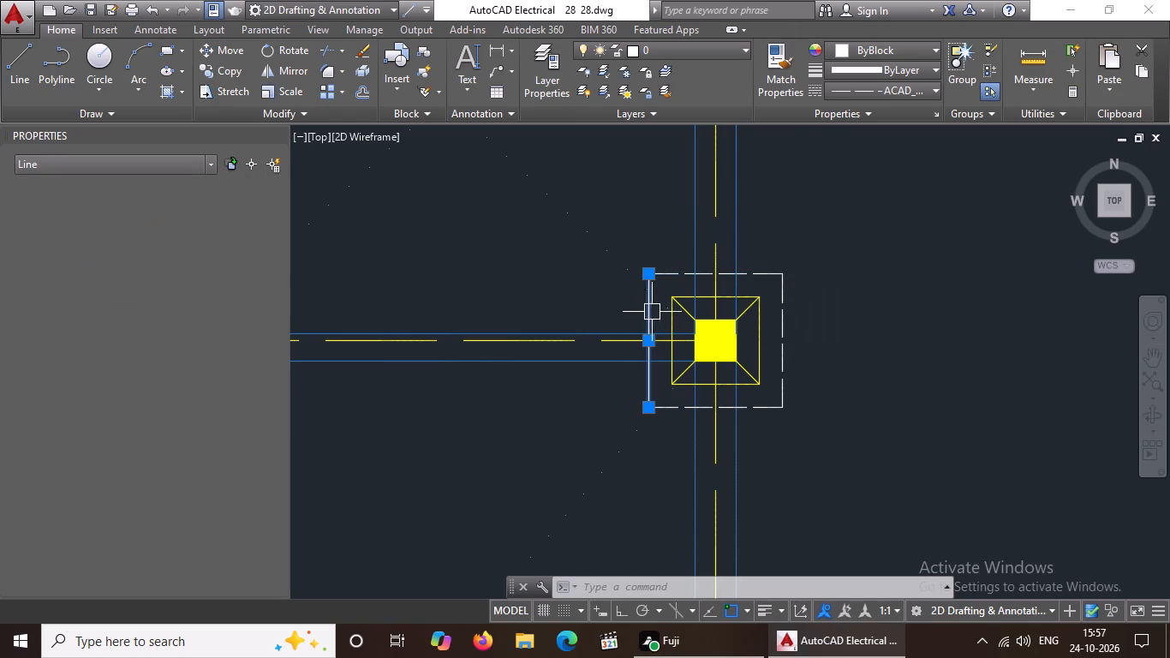
{"action": "left_click", "coordinate": [858, 85]}
{"action": "left_click", "coordinate": [869, 157]}
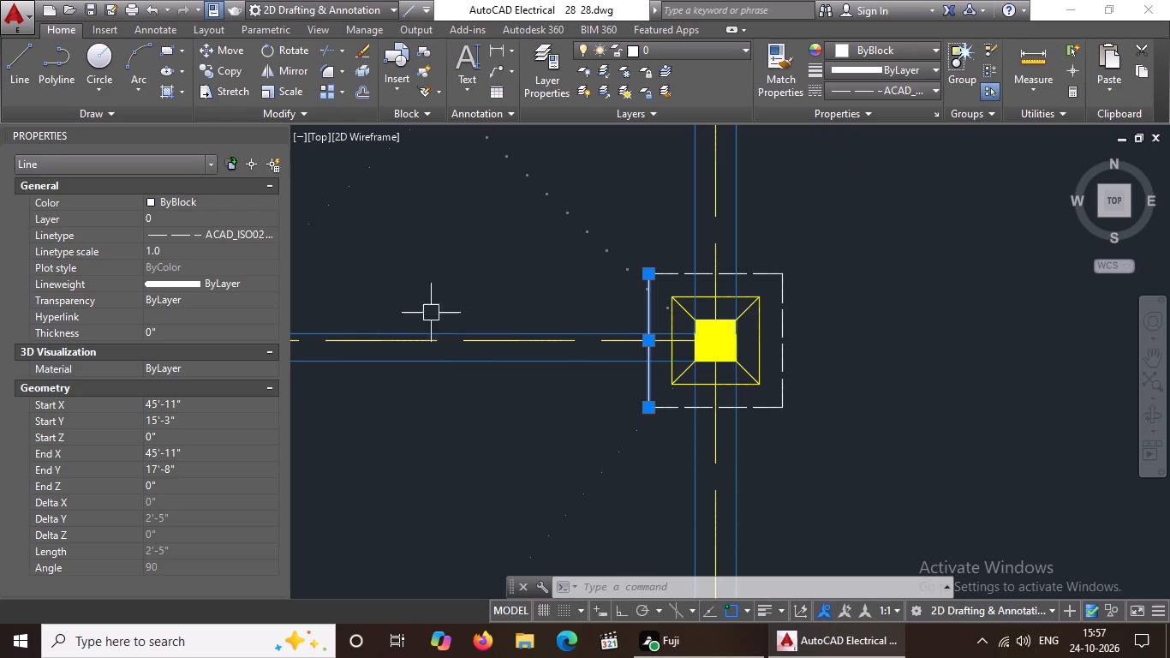
{"action": "left_click", "coordinate": [194, 253]}
{"action": "key", "text": "BackSpace"}
{"action": "key", "text": "BackSpace"}
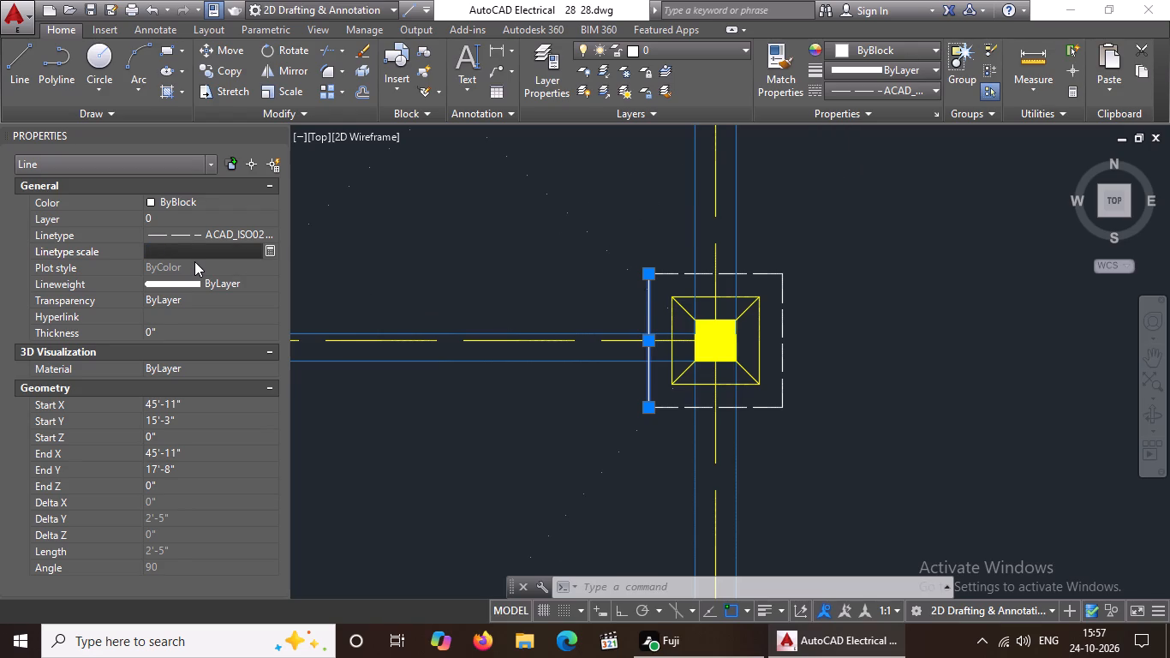
{"action": "key", "text": "0"}
{"action": "key", "text": "period"}
{"action": "key", "text": "5"}
{"action": "key", "text": "Return"}
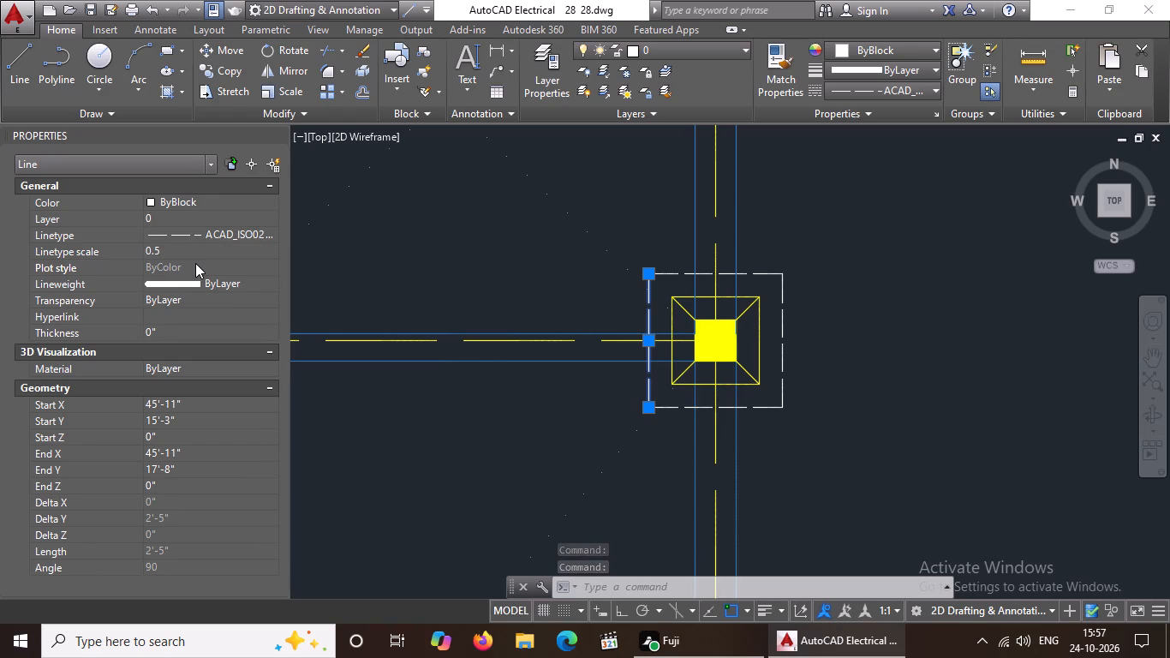
{"action": "scroll", "coordinate": [573, 455], "scroll_direction": "down", "scroll_amount": 2}
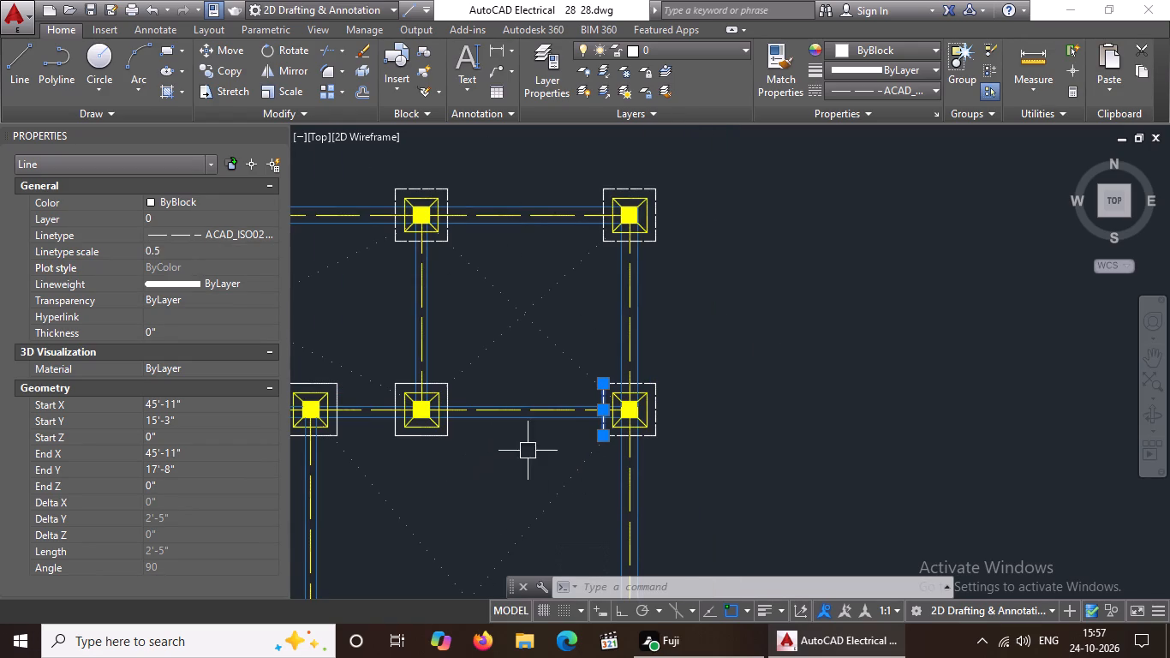
{"action": "scroll", "coordinate": [498, 416], "scroll_direction": "down", "scroll_amount": 2}
{"action": "middle_click_drag", "start_coordinate": [451, 419], "coordinate": [484, 409]}
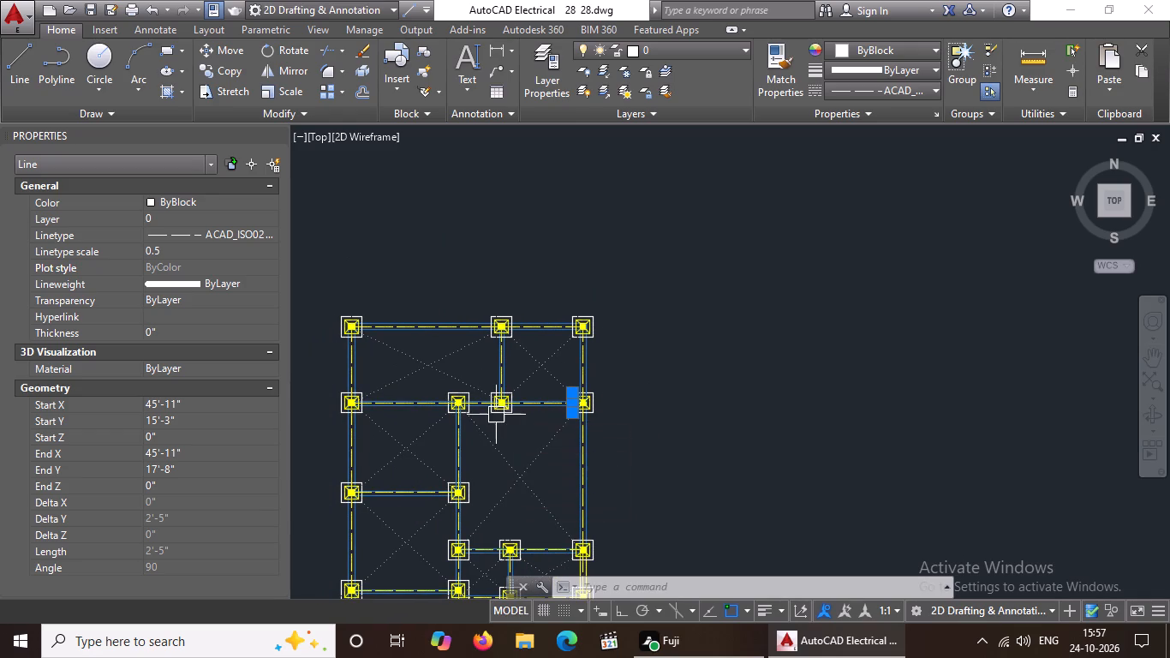
{"action": "scroll", "coordinate": [496, 415], "scroll_direction": "up", "scroll_amount": 3}
{"action": "key", "text": "Escape"}
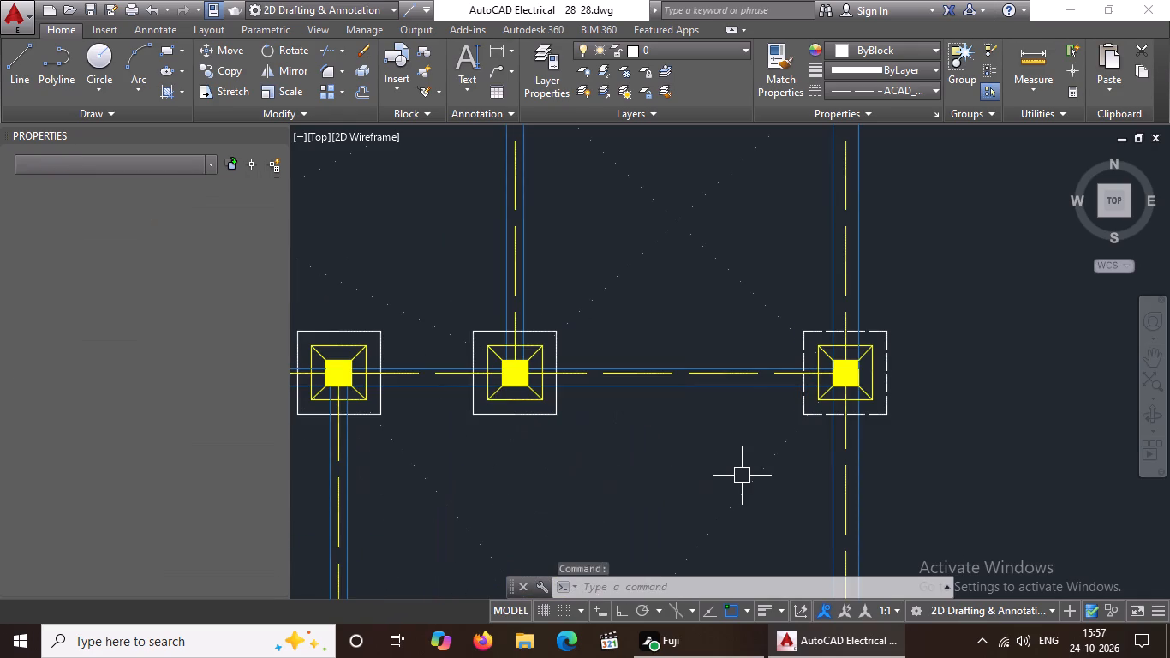
On the second-row footing directly below the top row's middle footing, give the outer square's lower edge linetype ACAD_ISO02W100 at scale 0.5.
{"action": "scroll", "coordinate": [802, 459], "scroll_direction": "down", "scroll_amount": 3}
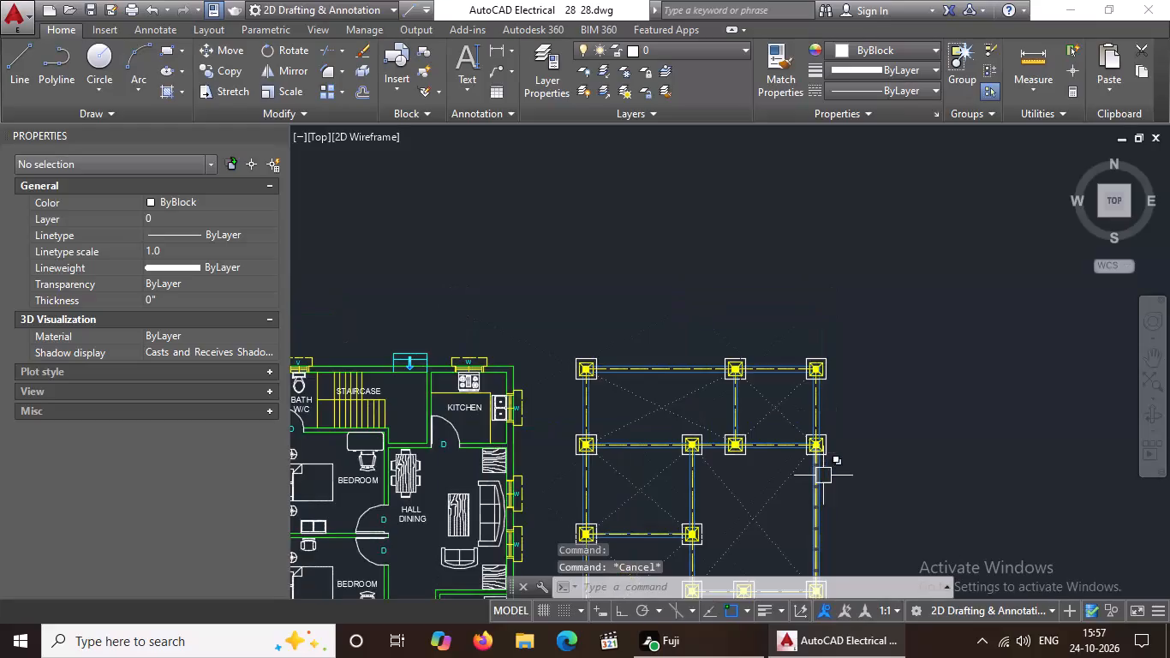
{"action": "scroll", "coordinate": [828, 475], "scroll_direction": "up", "scroll_amount": 2}
{"action": "scroll", "coordinate": [582, 446], "scroll_direction": "up", "scroll_amount": 3}
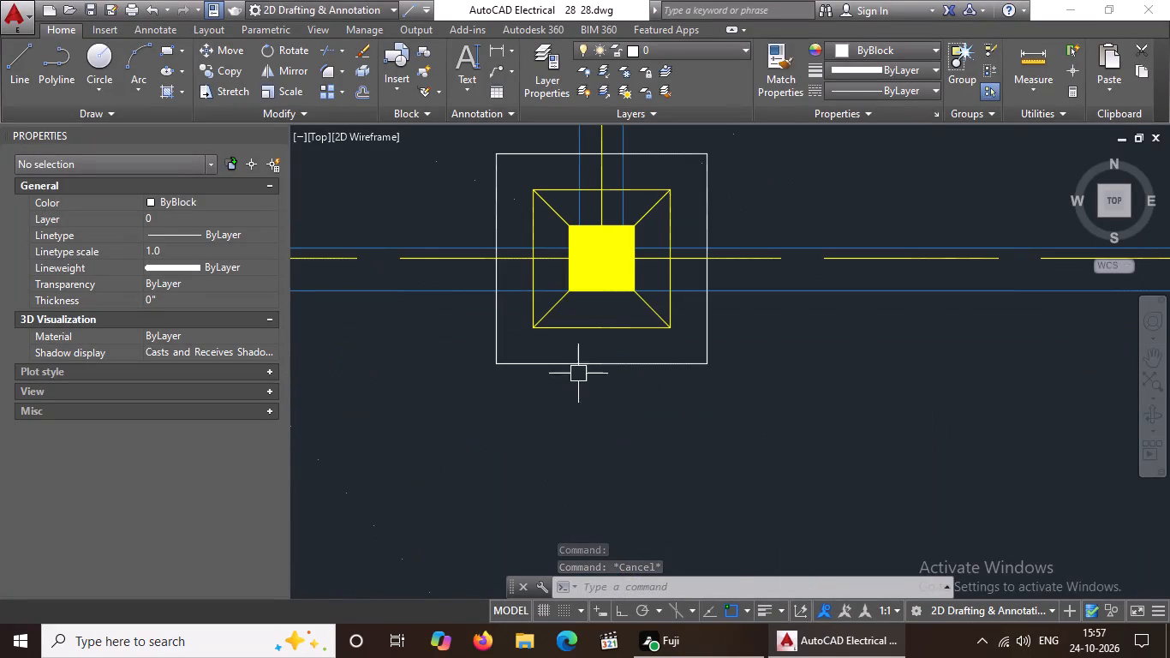
{"action": "left_click", "coordinate": [581, 367]}
{"action": "left_click", "coordinate": [910, 87]}
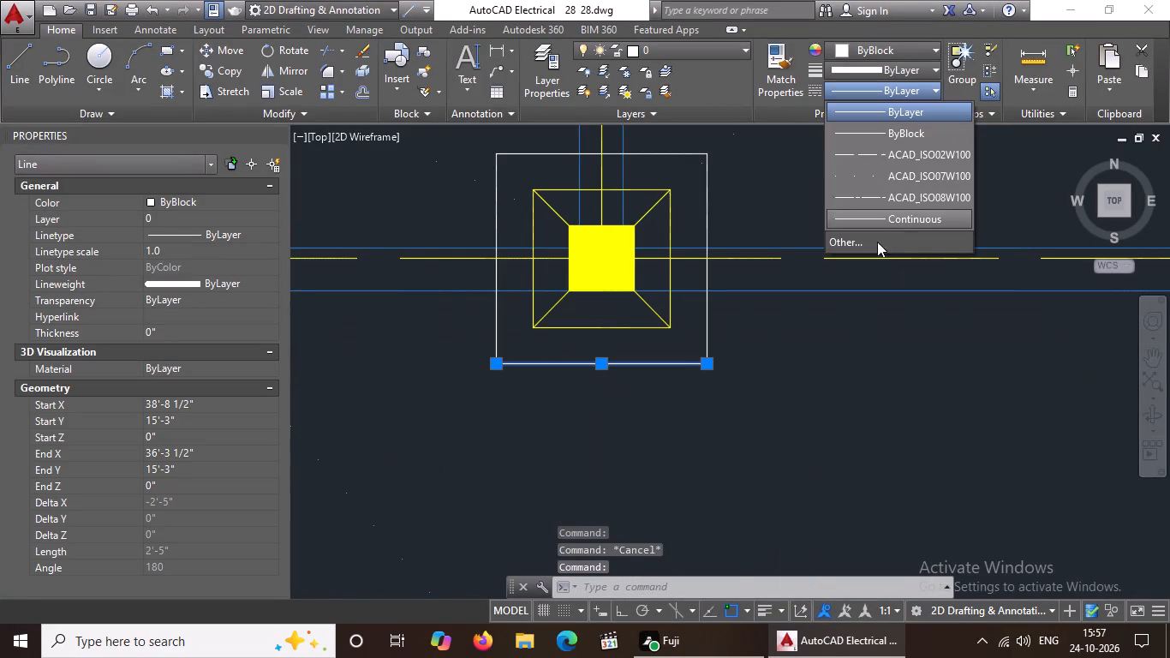
{"action": "left_click", "coordinate": [885, 149]}
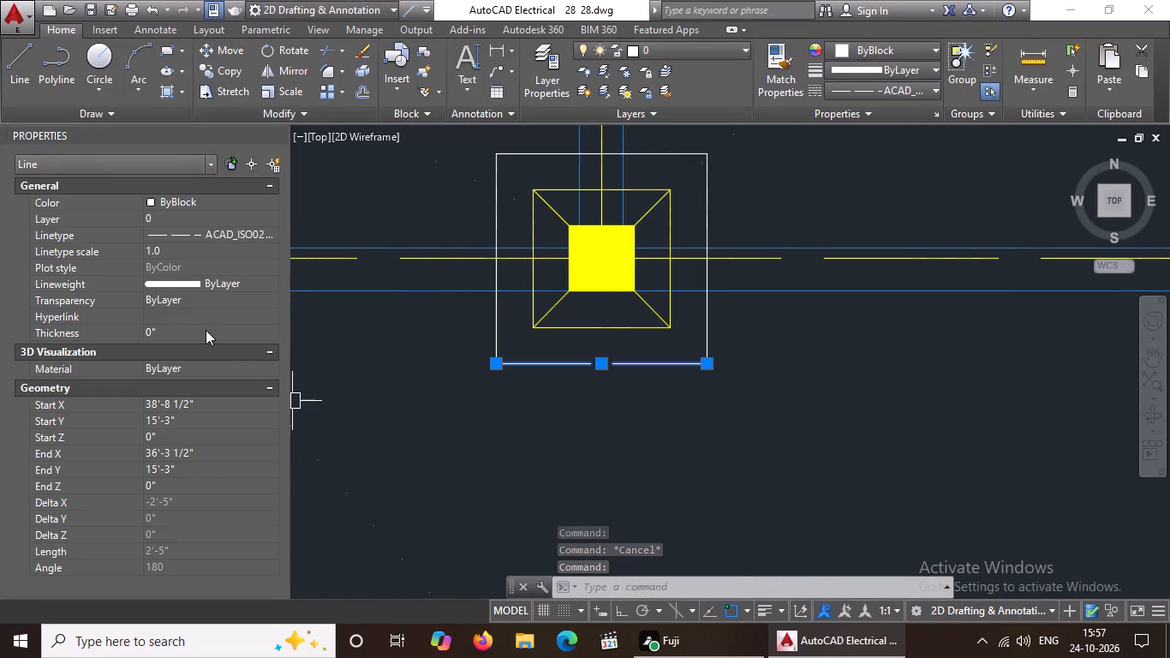
{"action": "left_click", "coordinate": [170, 242]}
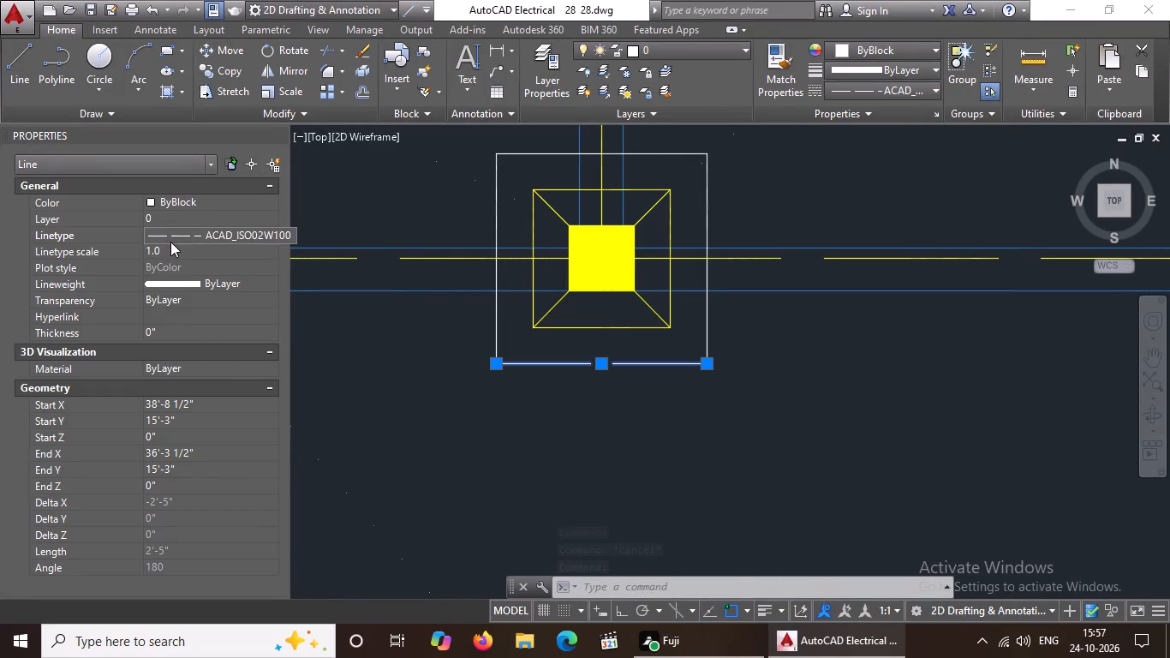
{"action": "left_click", "coordinate": [194, 251]}
{"action": "key", "text": "BackSpace"}
{"action": "key", "text": "BackSpace"}
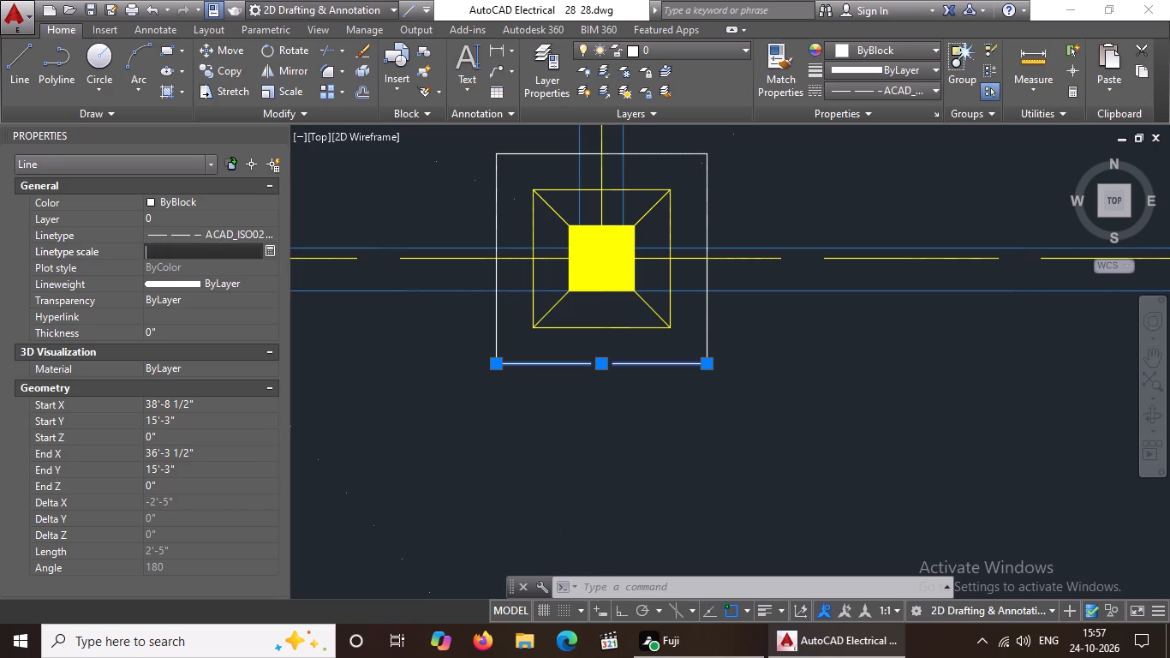
{"action": "type", "text": "0.5"}
{"action": "key", "text": "Return"}
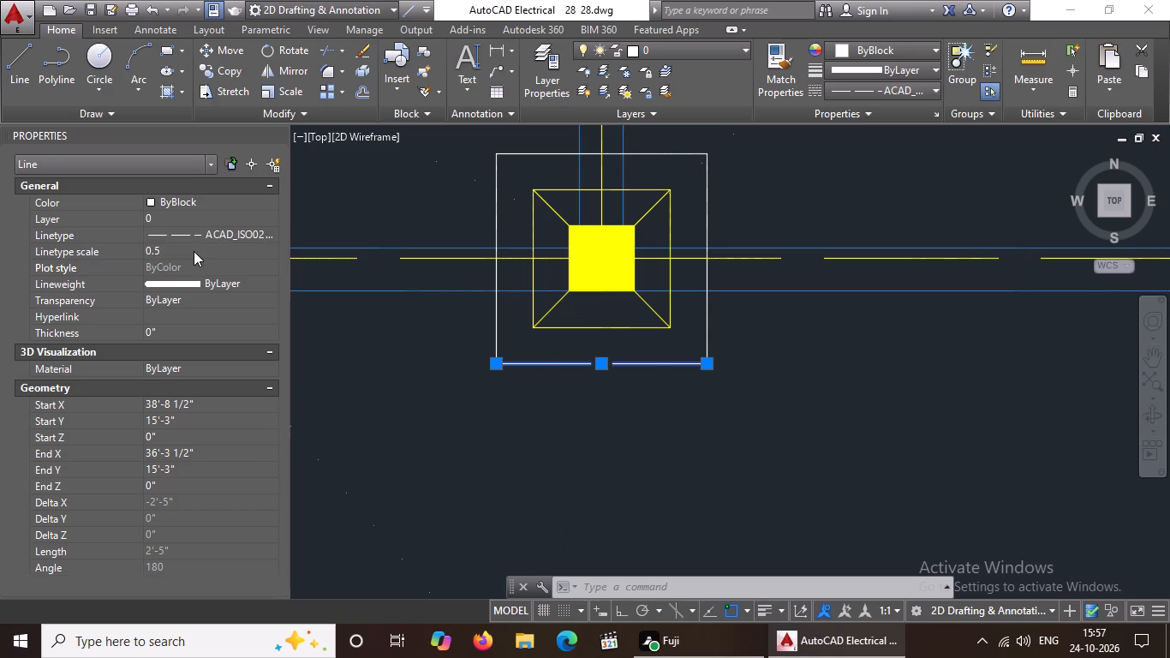
Give the right edge of the outer white square on the footing below the top row's middle footing linetype ACAD_ISO02W100 at scale 0.5.
{"action": "left_click", "coordinate": [711, 325]}
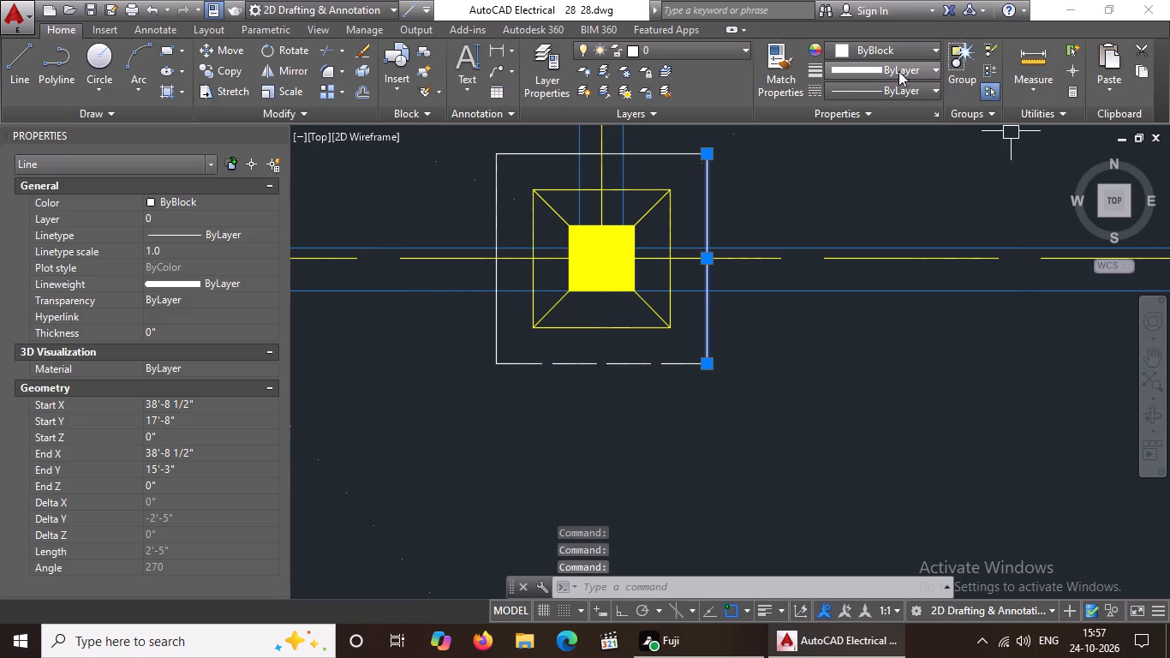
{"action": "left_click", "coordinate": [863, 88]}
{"action": "left_click", "coordinate": [874, 159]}
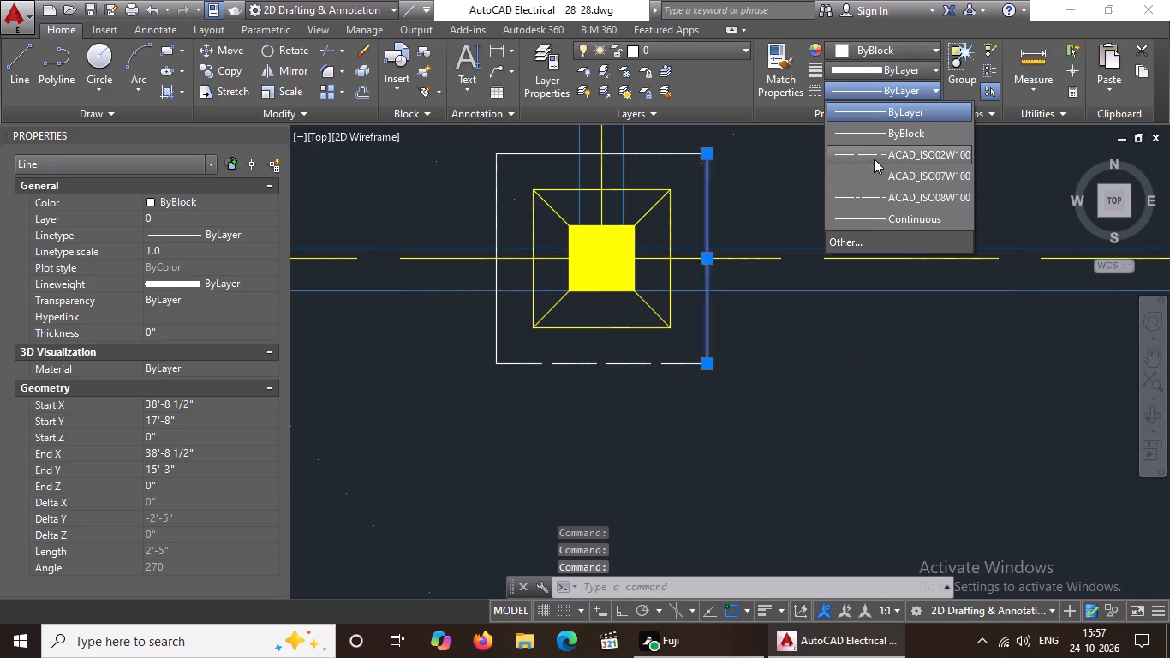
{"action": "left_click", "coordinate": [172, 254]}
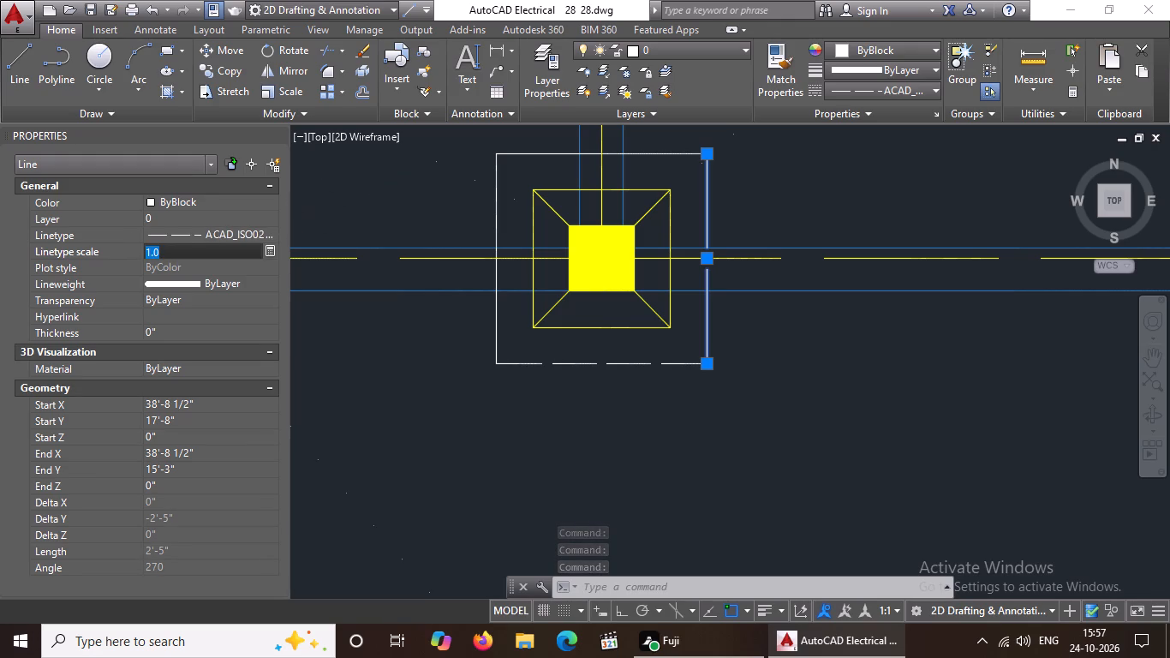
{"action": "key", "text": "BackSpace"}
{"action": "key", "text": "BackSpace"}
{"action": "key", "text": "BackSpace"}
{"action": "key", "text": "BackSpace"}
{"action": "type", "text": "0.5"}
{"action": "key", "text": "Return"}
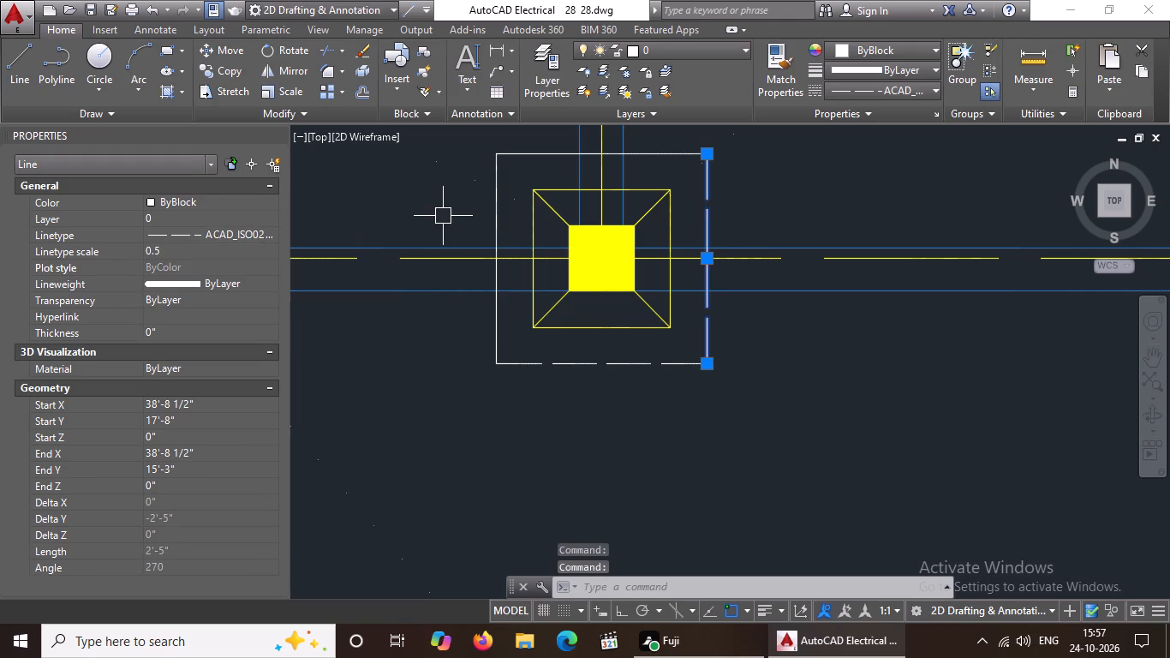
Give the top edge of the same footing's outer white square linetype ACAD_ISO02W100 with linetype scale 0.5.
{"action": "left_click", "coordinate": [535, 153]}
{"action": "left_click", "coordinate": [891, 85]}
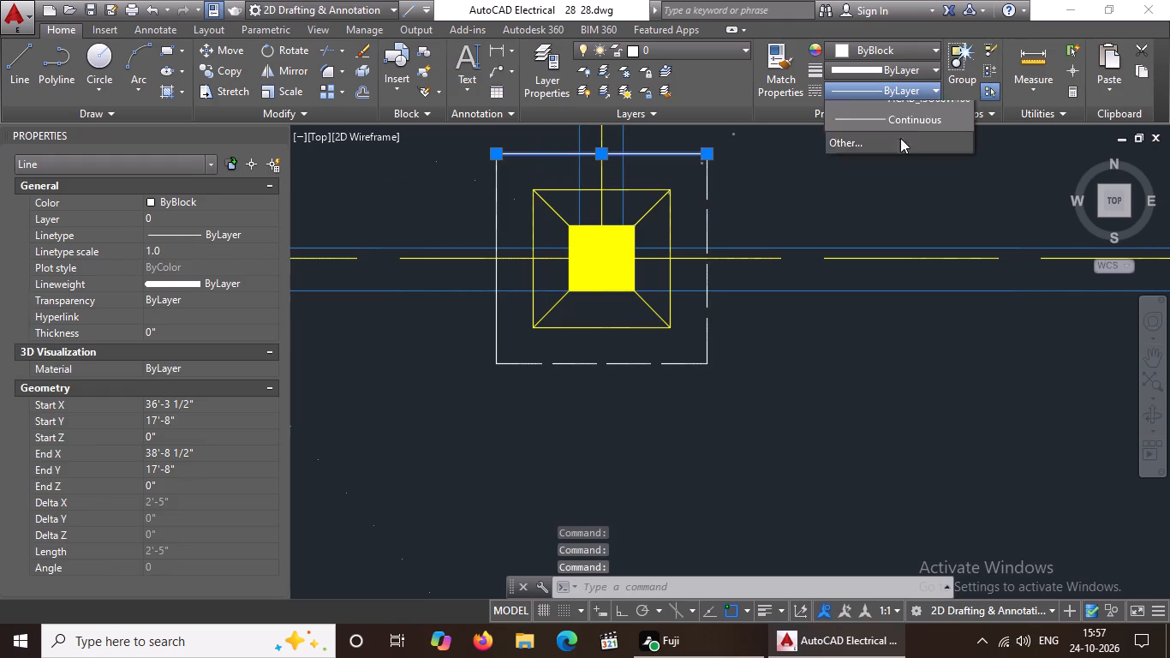
{"action": "left_click", "coordinate": [865, 154]}
{"action": "left_click", "coordinate": [194, 251]}
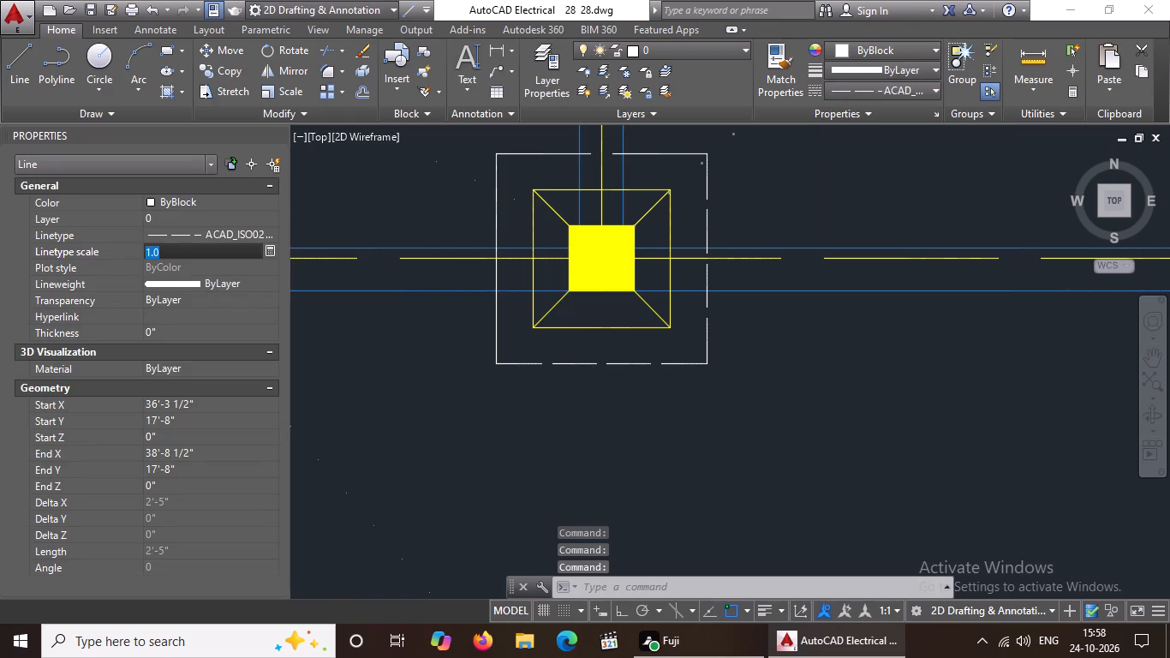
{"action": "key", "text": "BackSpace"}
{"action": "key", "text": "BackSpace"}
{"action": "type", "text": "0.5"}
{"action": "key", "text": "Return"}
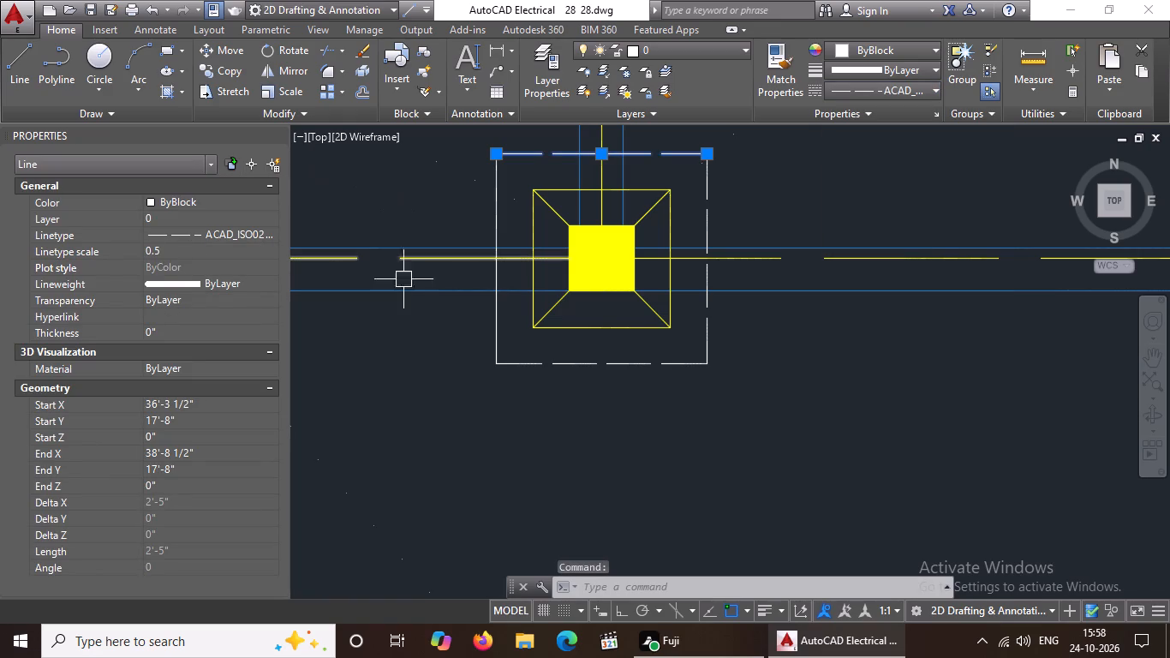
Give the left edge of the same footing's outer white square linetype ACAD_ISO02W100 with linetype scale 0.5.
{"action": "left_click", "coordinate": [495, 322]}
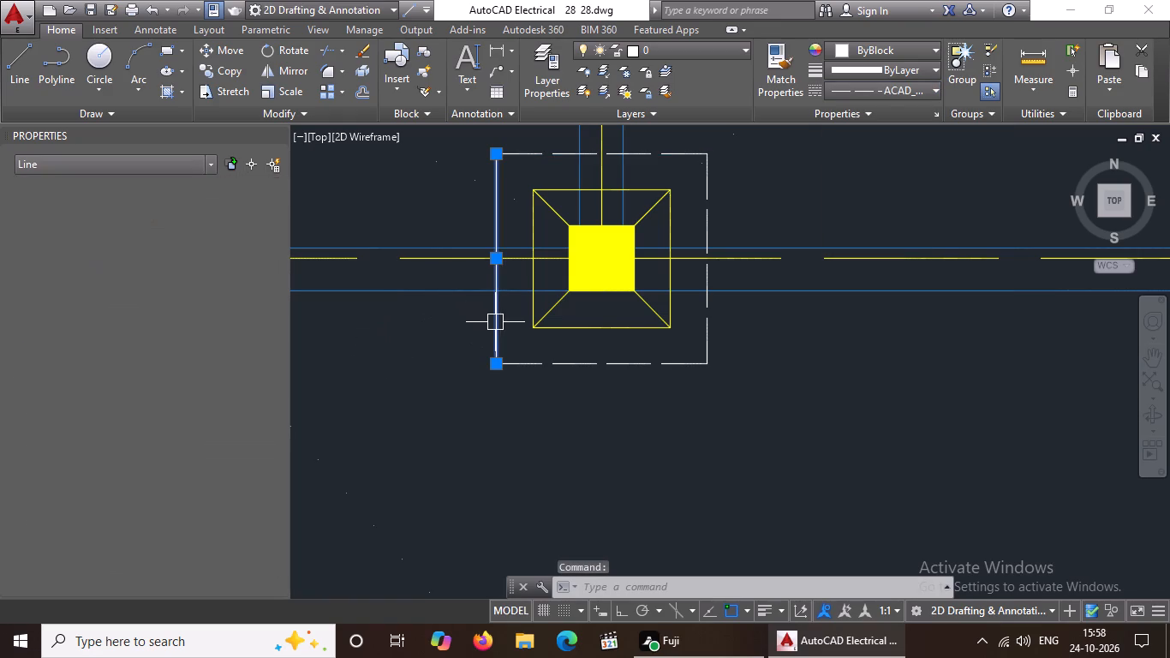
{"action": "left_click", "coordinate": [875, 85]}
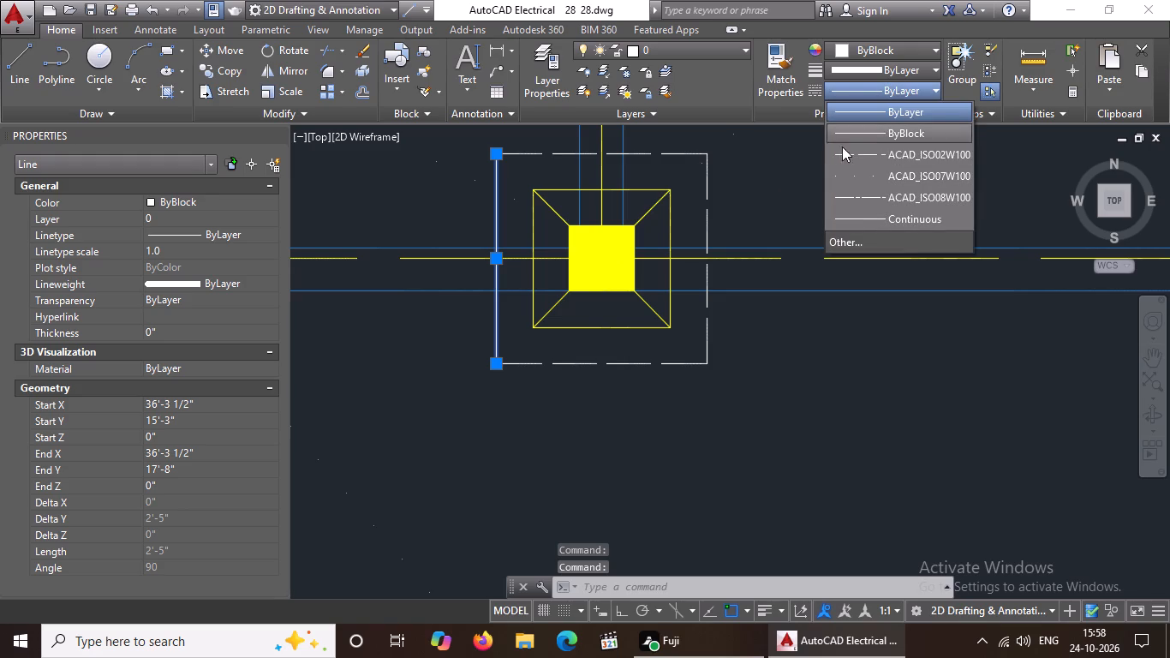
{"action": "left_click", "coordinate": [877, 153]}
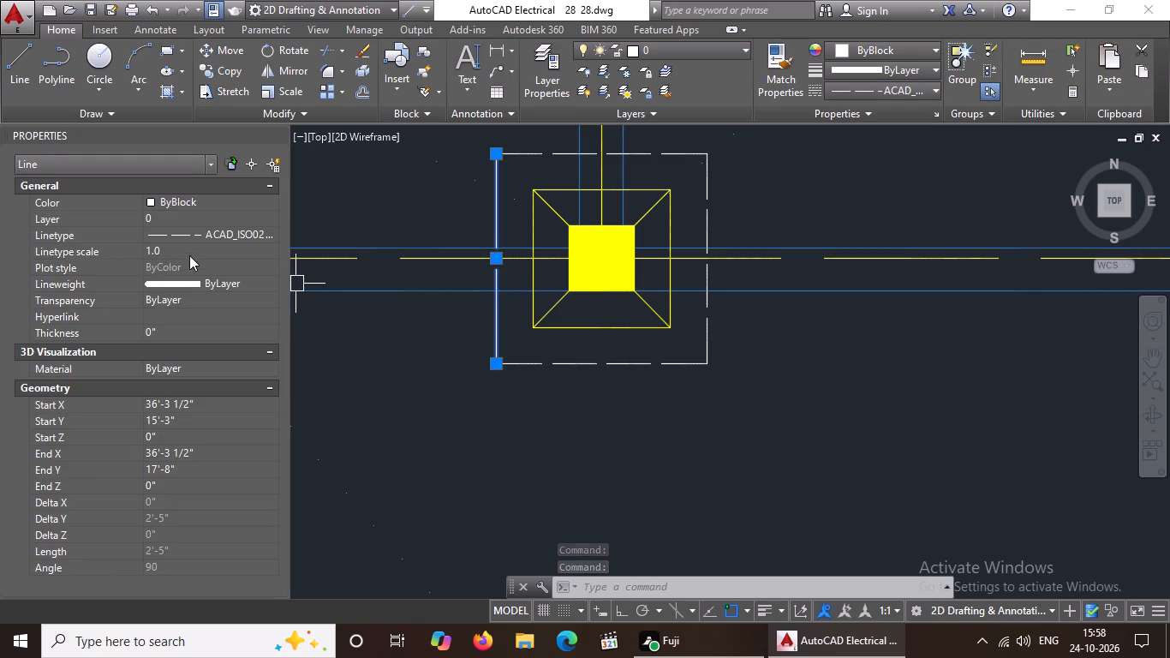
{"action": "left_click", "coordinate": [190, 255]}
{"action": "key", "text": "BackSpace"}
{"action": "key", "text": "BackSpace"}
{"action": "key", "text": "BackSpace"}
{"action": "key", "text": "BackSpace"}
{"action": "key", "text": "BackSpace"}
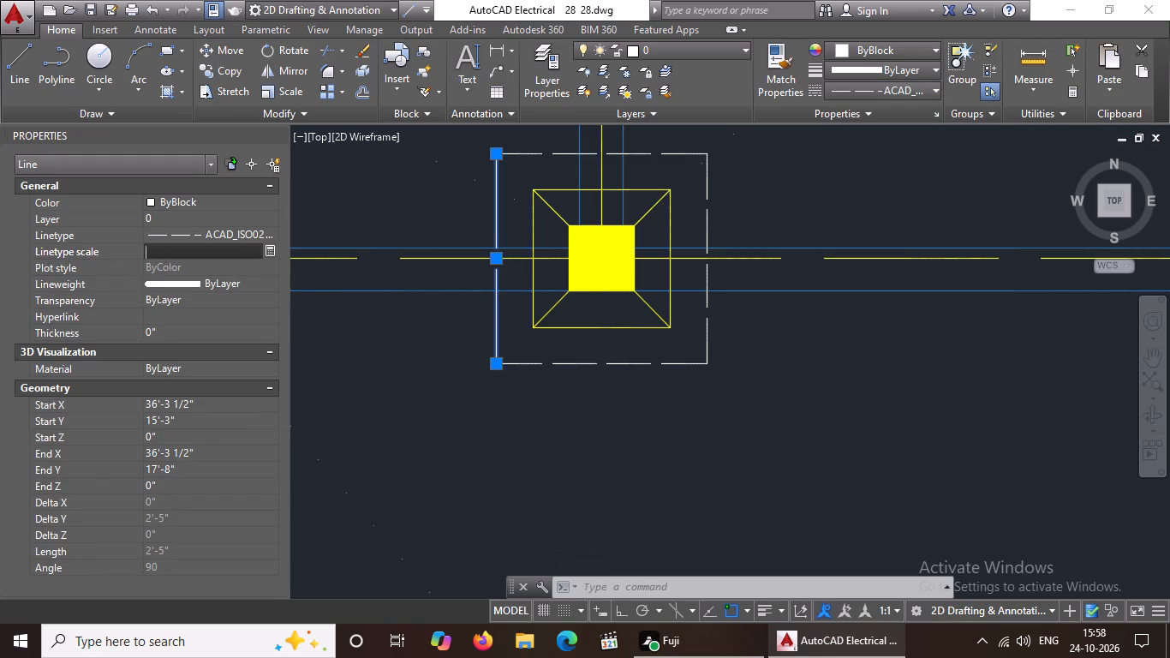
{"action": "key", "text": "0"}
{"action": "type", "text": ".5"}
{"action": "key", "text": "Return"}
On the second row's second footing from the left, give the outer white square's right edge linetype ACAD_ISO02W100 at scale 0.5.
{"action": "scroll", "coordinate": [716, 321], "scroll_direction": "down", "scroll_amount": 3}
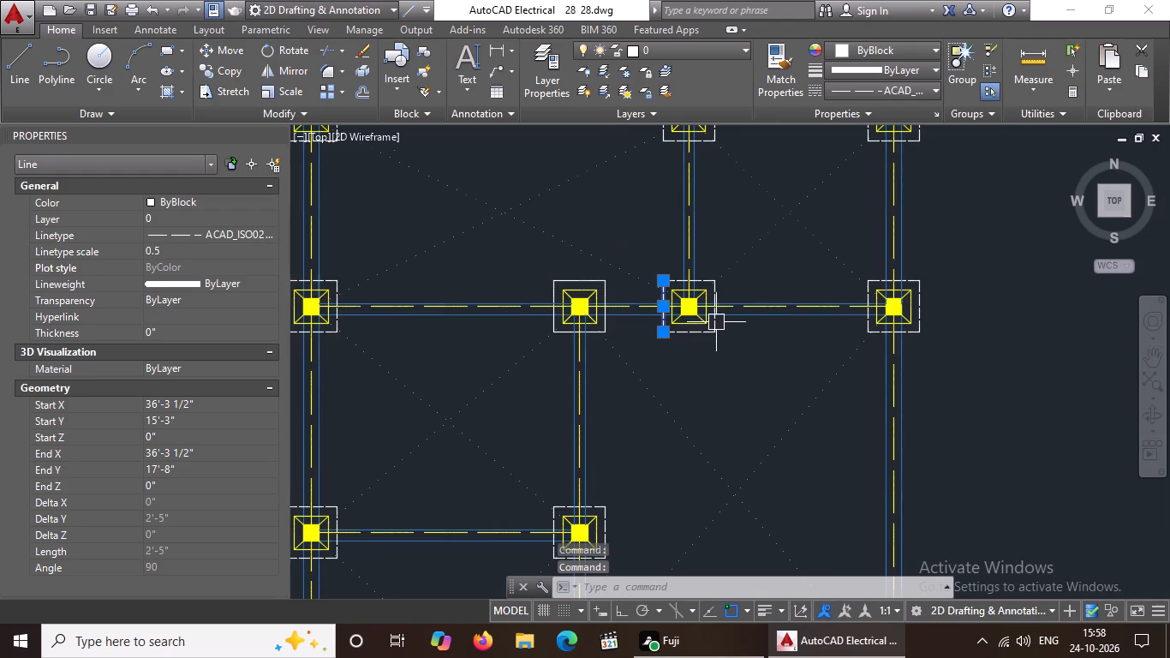
{"action": "scroll", "coordinate": [719, 336], "scroll_direction": "down", "scroll_amount": 1}
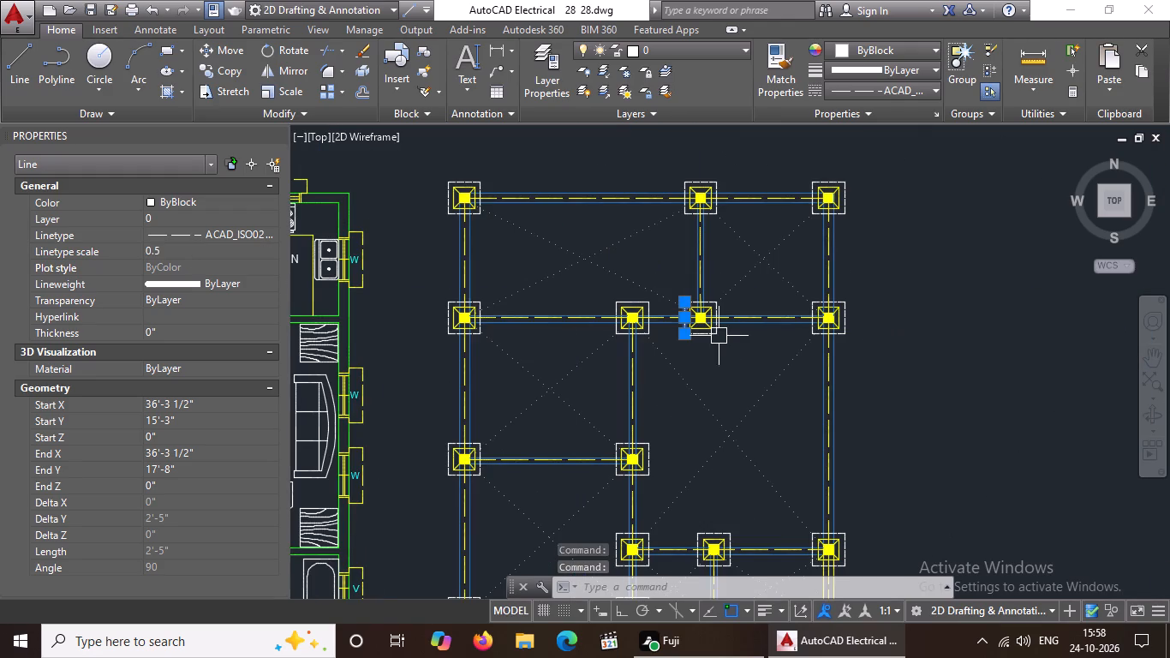
{"action": "scroll", "coordinate": [635, 327], "scroll_direction": "up", "scroll_amount": 4}
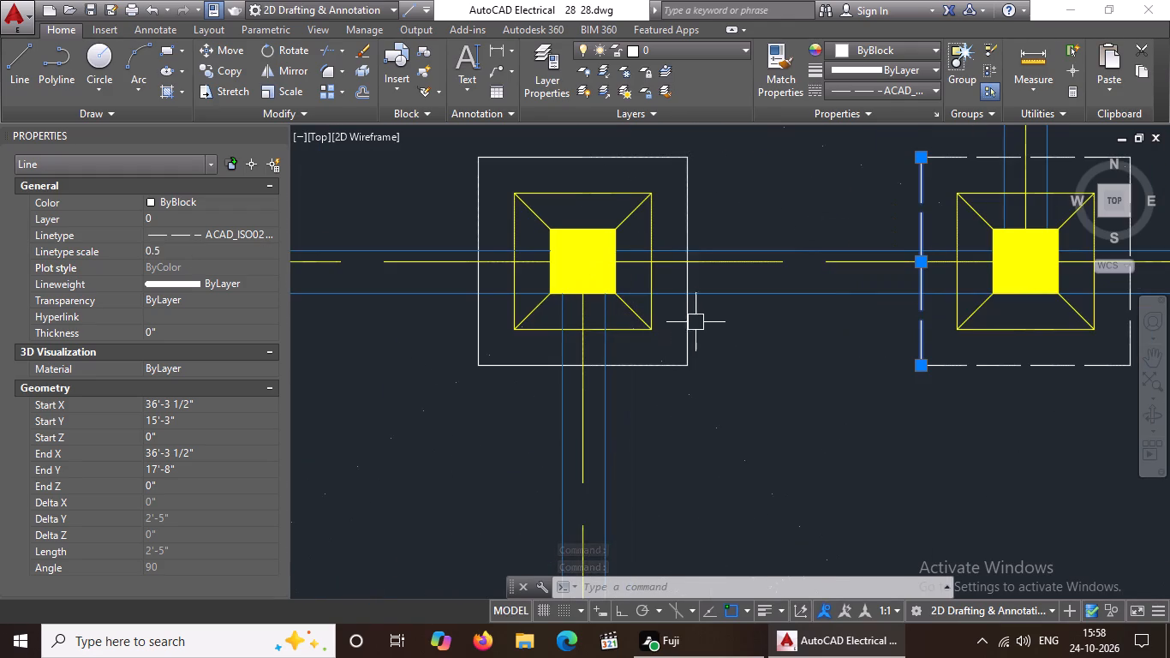
{"action": "left_click", "coordinate": [687, 326]}
{"action": "left_click", "coordinate": [891, 89]}
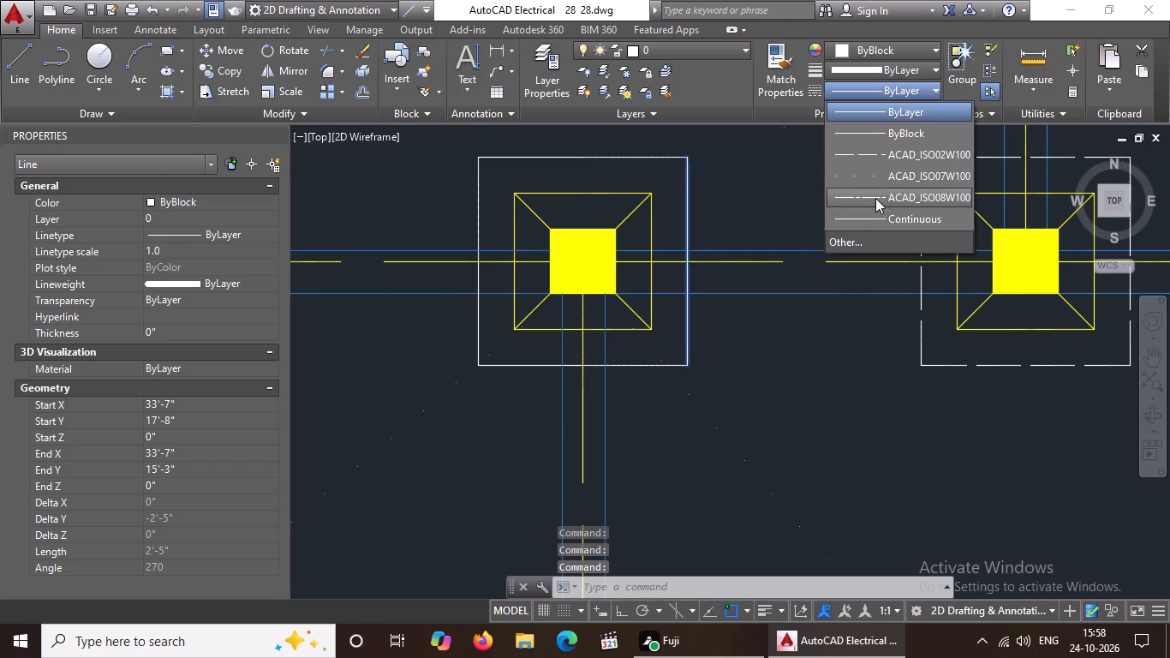
{"action": "left_click", "coordinate": [875, 154]}
{"action": "left_click", "coordinate": [165, 254]}
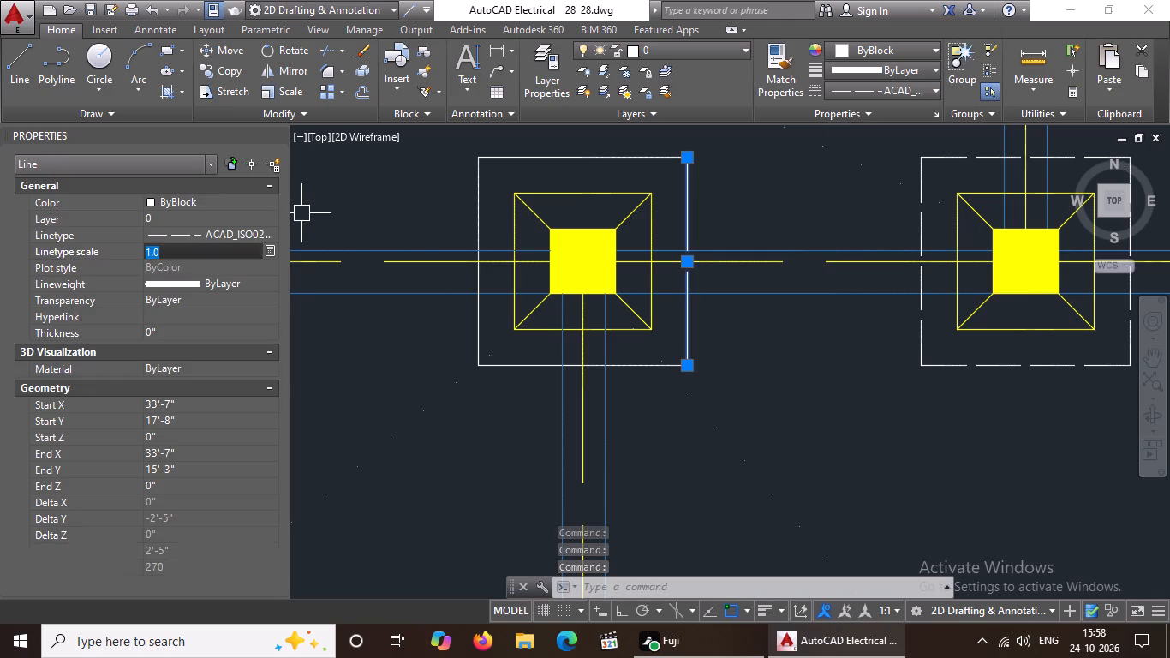
{"action": "key", "text": "BackSpace"}
{"action": "key", "text": "BackSpace"}
{"action": "key", "text": "BackSpace"}
{"action": "key", "text": "BackSpace"}
{"action": "key", "text": "BackSpace"}
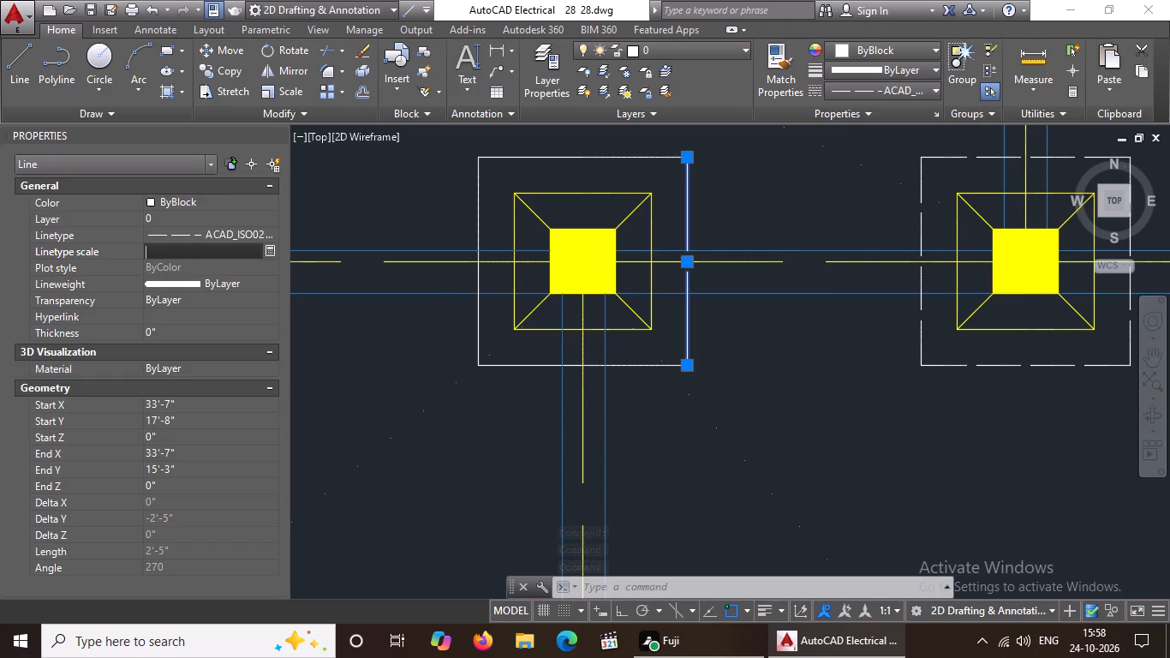
{"action": "key", "text": "BackSpace"}
{"action": "type", "text": "0.5"}
{"action": "key", "text": "Return"}
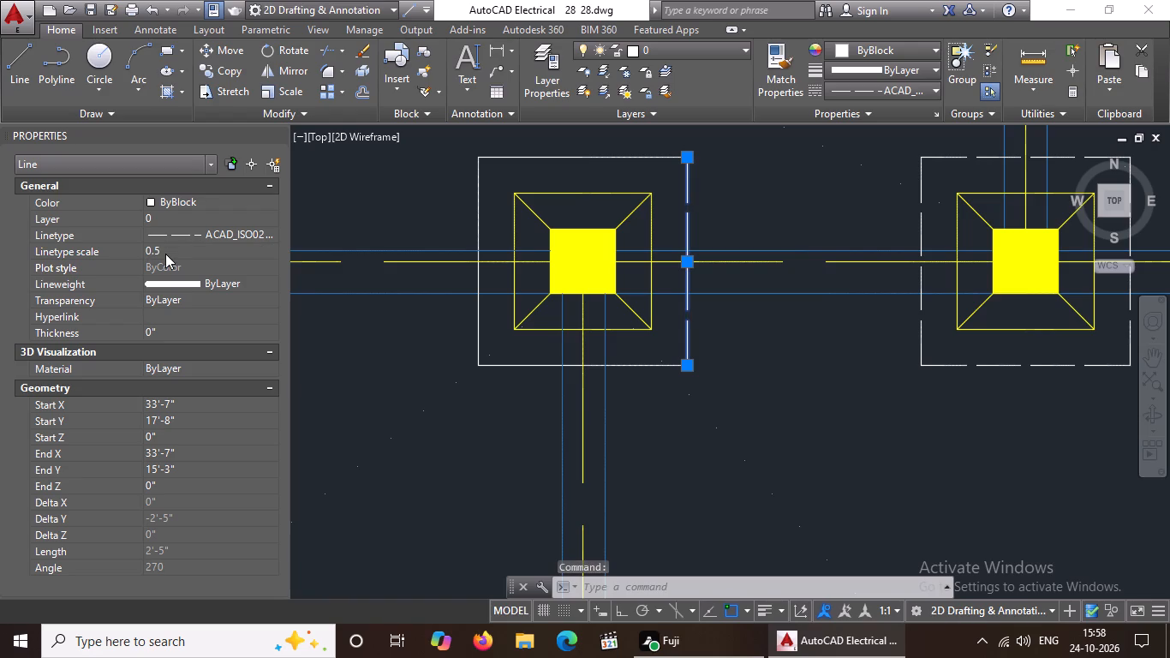
Give the lower edge of the second row's second footing's outer white square linetype ACAD_ISO02W100 with linetype scale 0.5.
{"action": "left_click", "coordinate": [522, 372]}
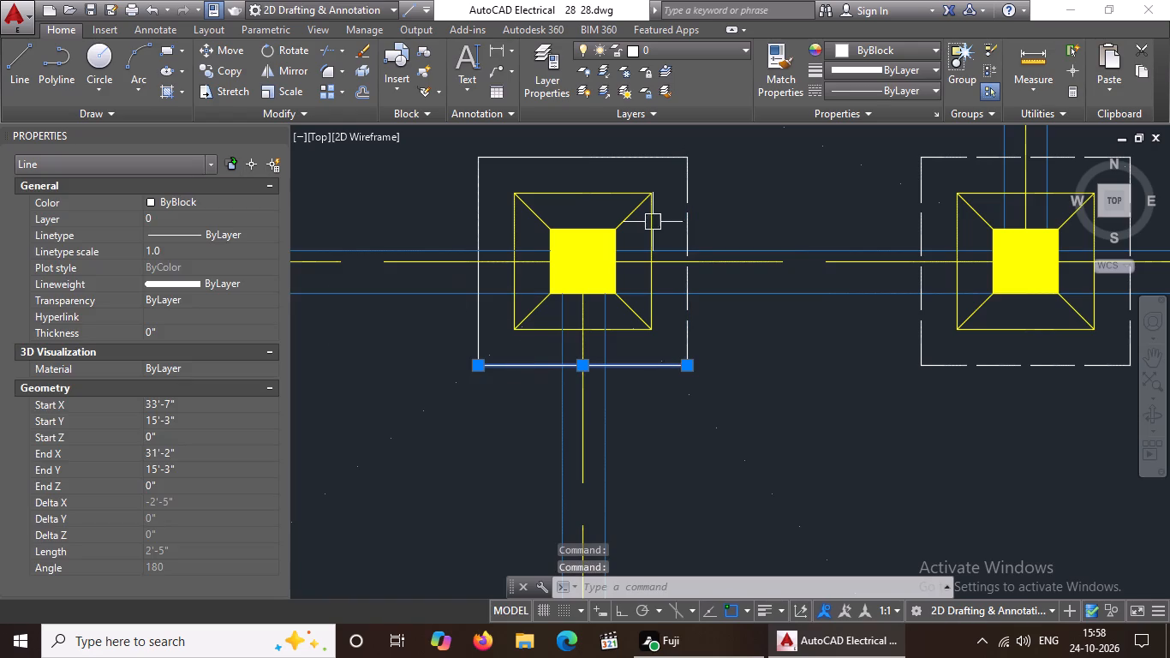
{"action": "left_click", "coordinate": [893, 87]}
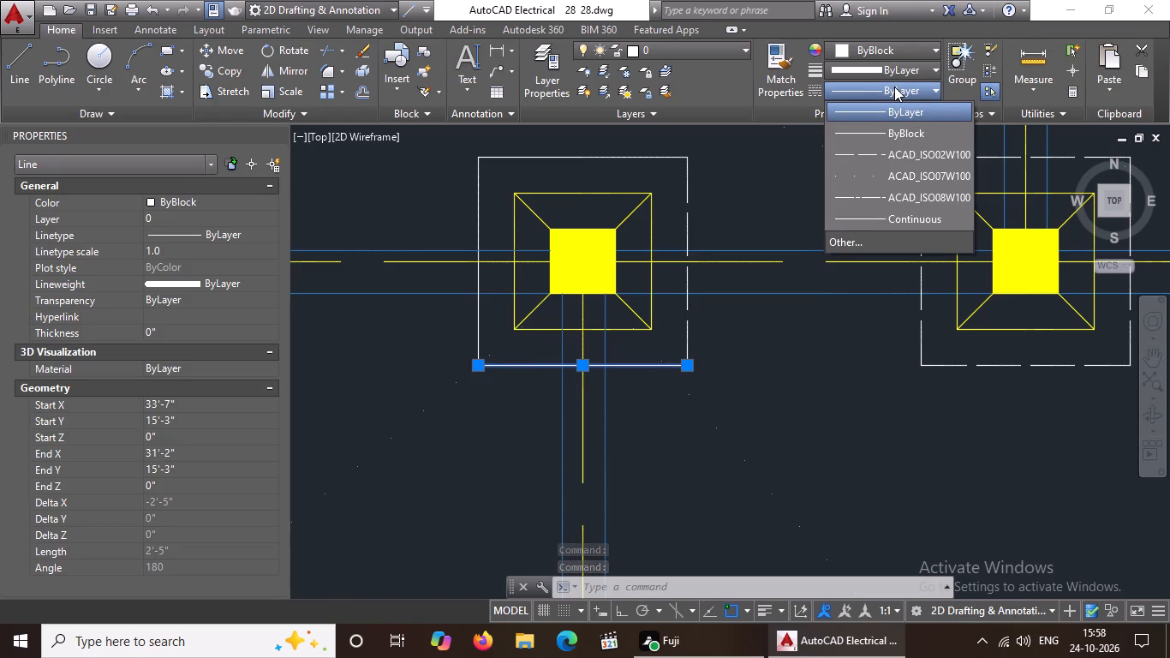
{"action": "left_click", "coordinate": [874, 153]}
{"action": "left_click", "coordinate": [172, 248]}
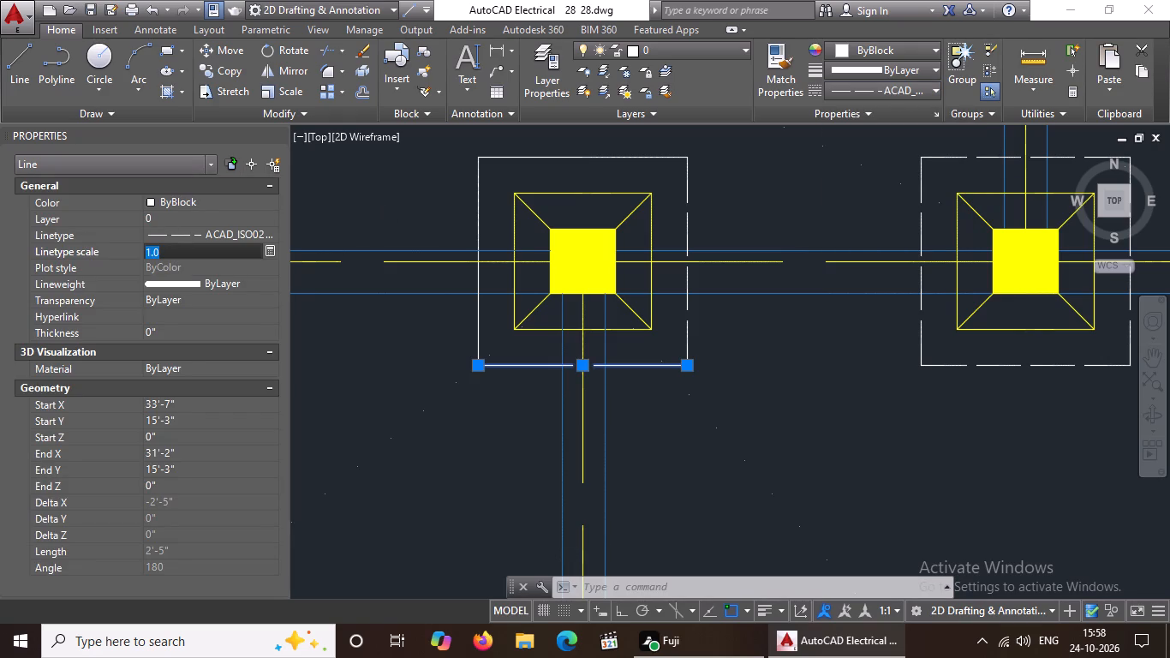
{"action": "key", "text": "BackSpace"}
{"action": "key", "text": "BackSpace"}
{"action": "key", "text": "BackSpace"}
{"action": "type", "text": "0.5"}
{"action": "key", "text": "Return"}
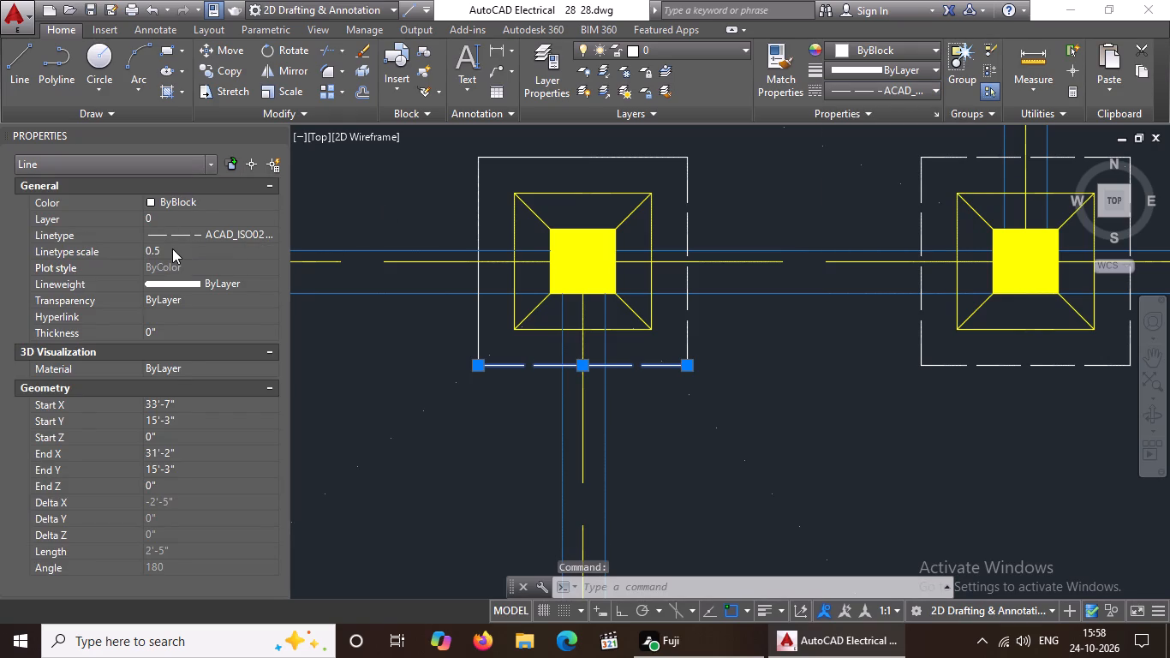
Give the left edge of the second row's second footing's outer white square linetype ACAD_ISO02W100 with linetype scale 0.5.
{"action": "left_click", "coordinate": [475, 317]}
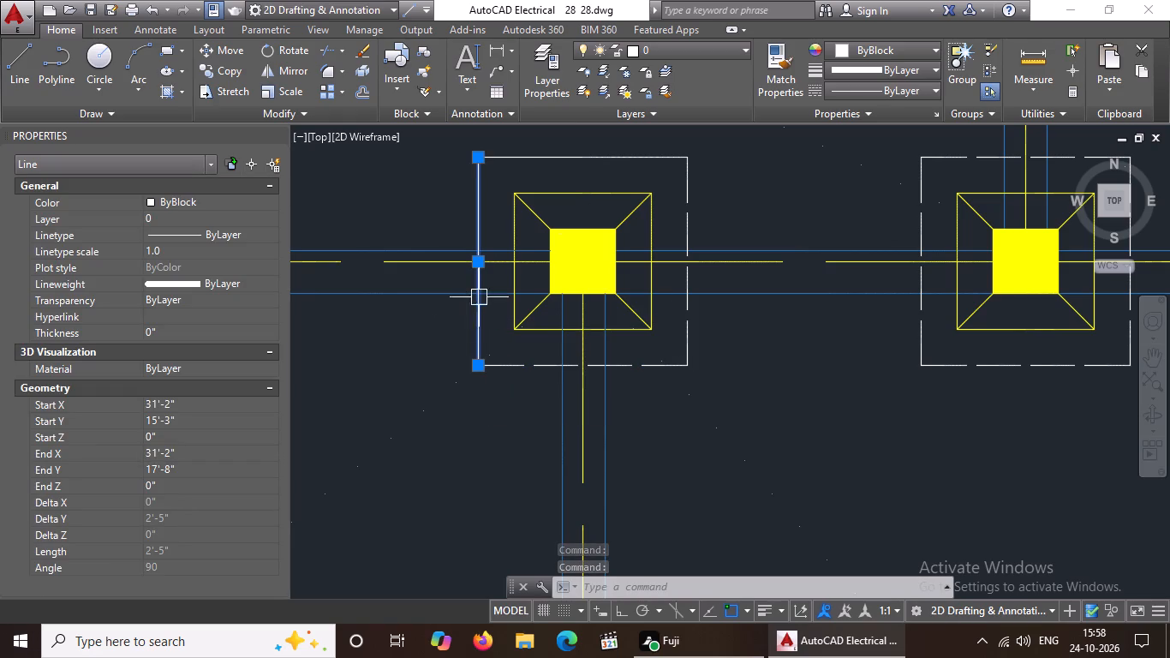
{"action": "left_click", "coordinate": [867, 89]}
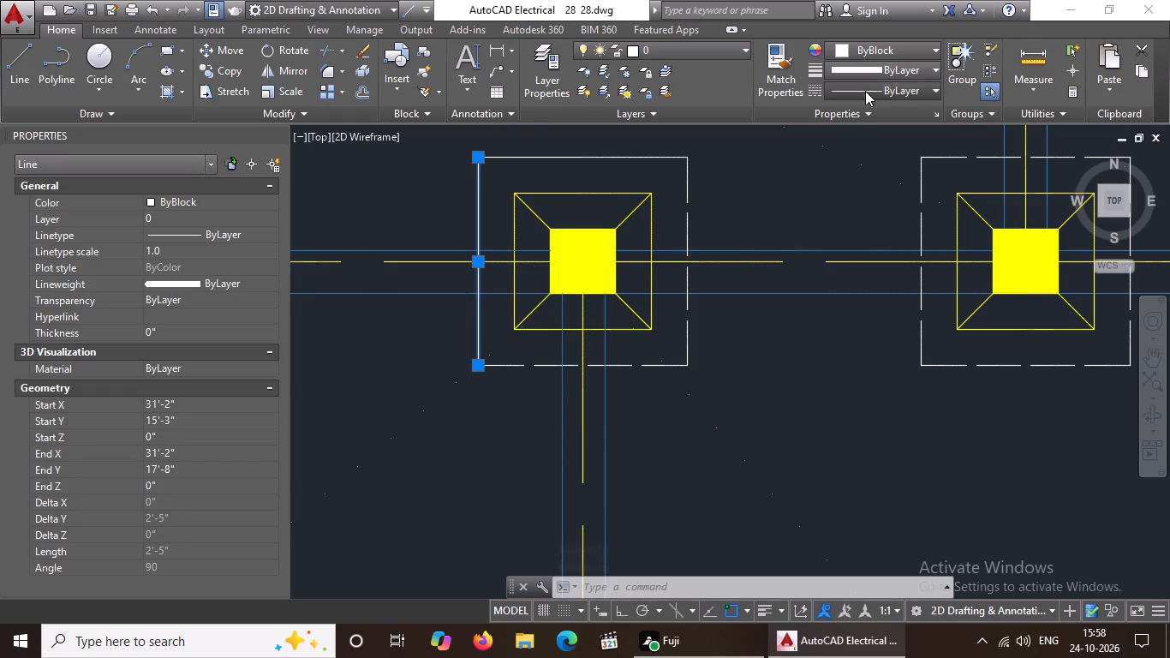
{"action": "left_click", "coordinate": [870, 148]}
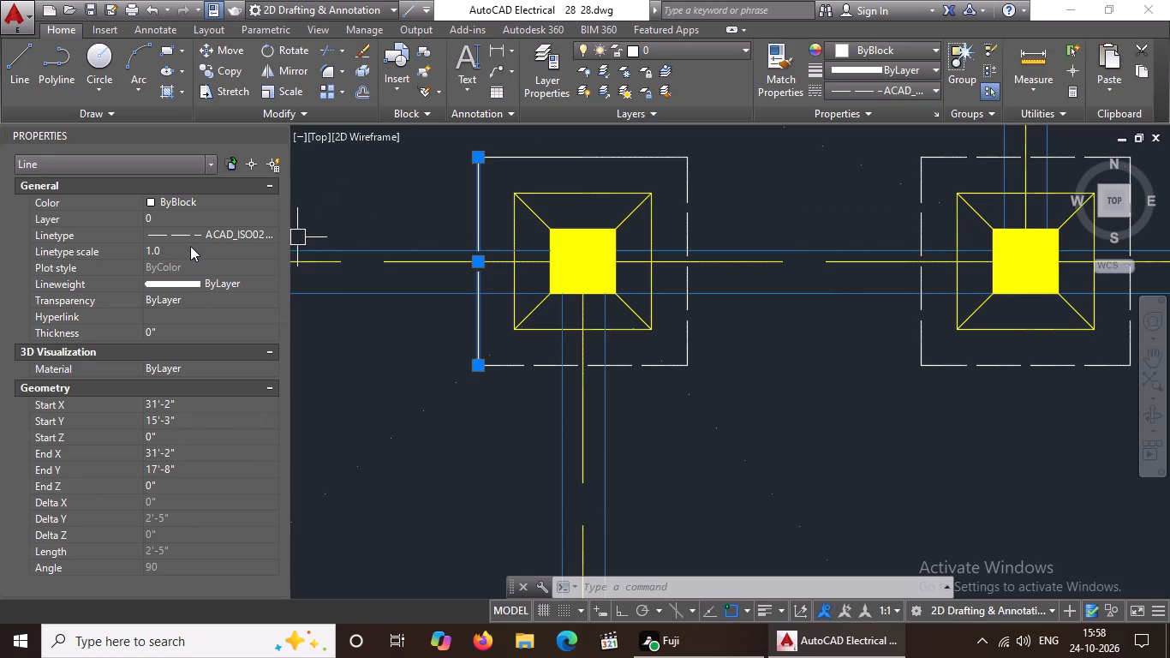
{"action": "left_click", "coordinate": [190, 246]}
{"action": "key", "text": "BackSpace"}
{"action": "key", "text": "BackSpace"}
{"action": "type", "text": "0.5"}
{"action": "key", "text": "Return"}
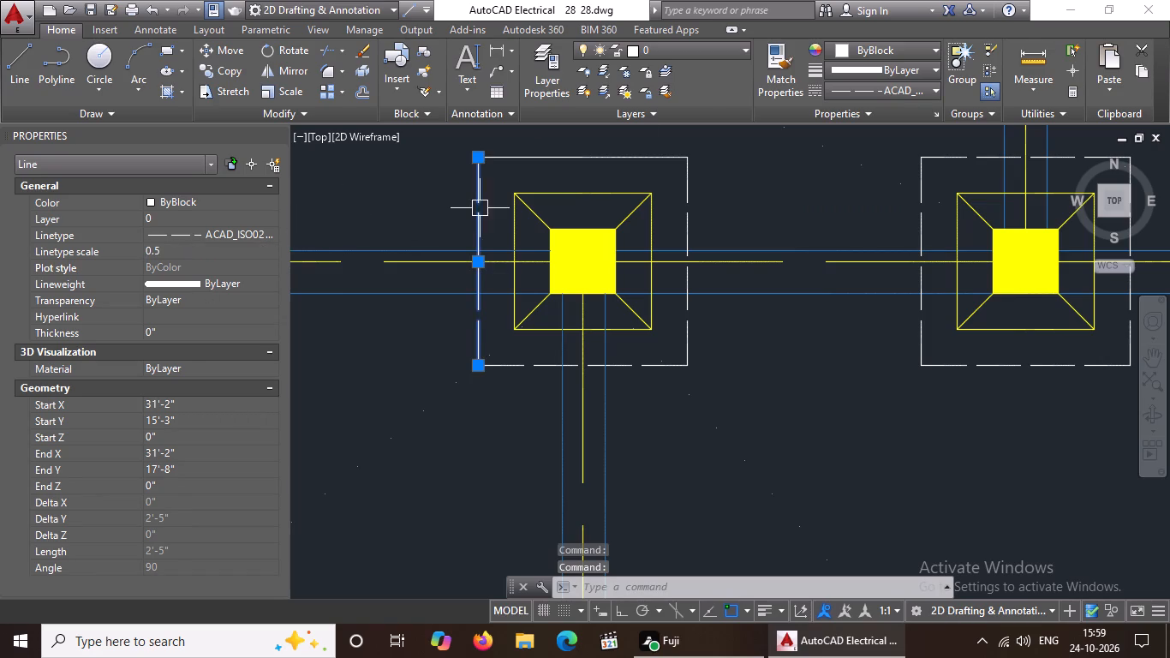
Give the upper edge of the second row's second footing's outer white square linetype ACAD_ISO02W100 with linetype scale 0.5.
{"action": "left_click", "coordinate": [611, 149]}
{"action": "left_click", "coordinate": [608, 159]}
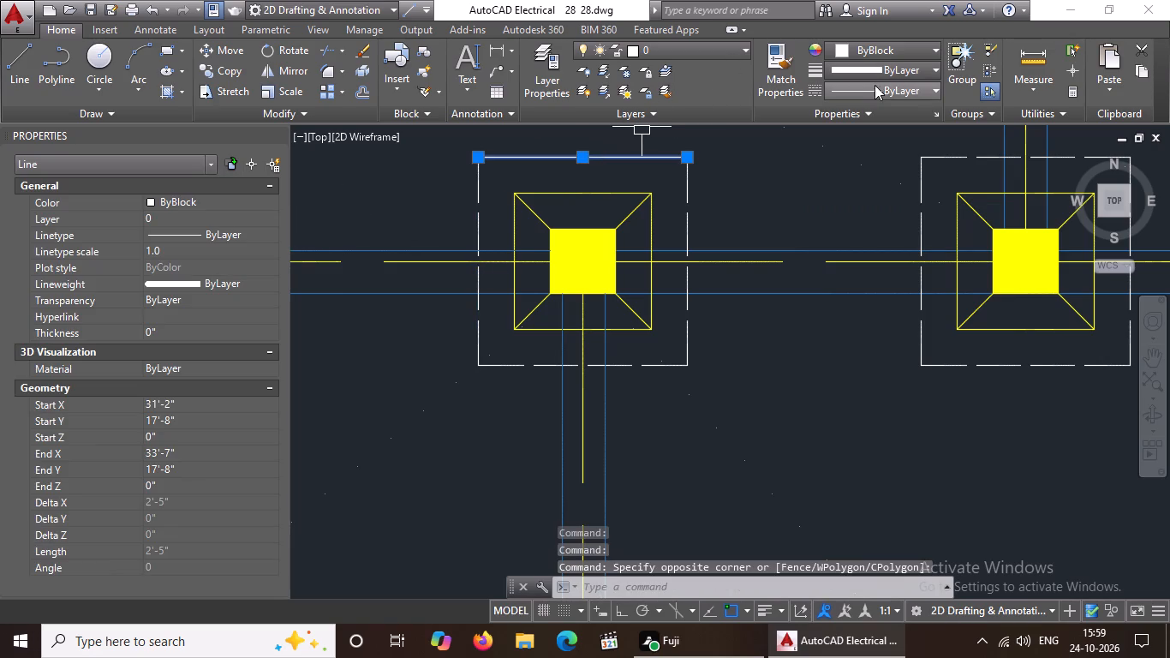
{"action": "left_click", "coordinate": [872, 88]}
{"action": "left_click", "coordinate": [871, 153]}
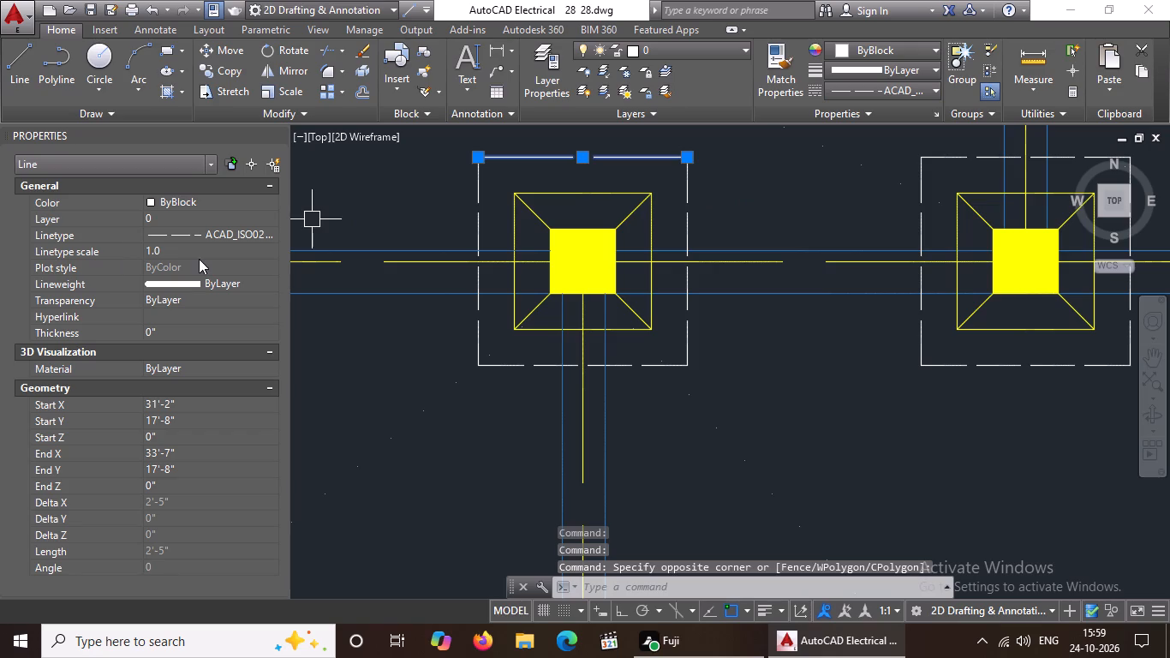
{"action": "left_click", "coordinate": [199, 257]}
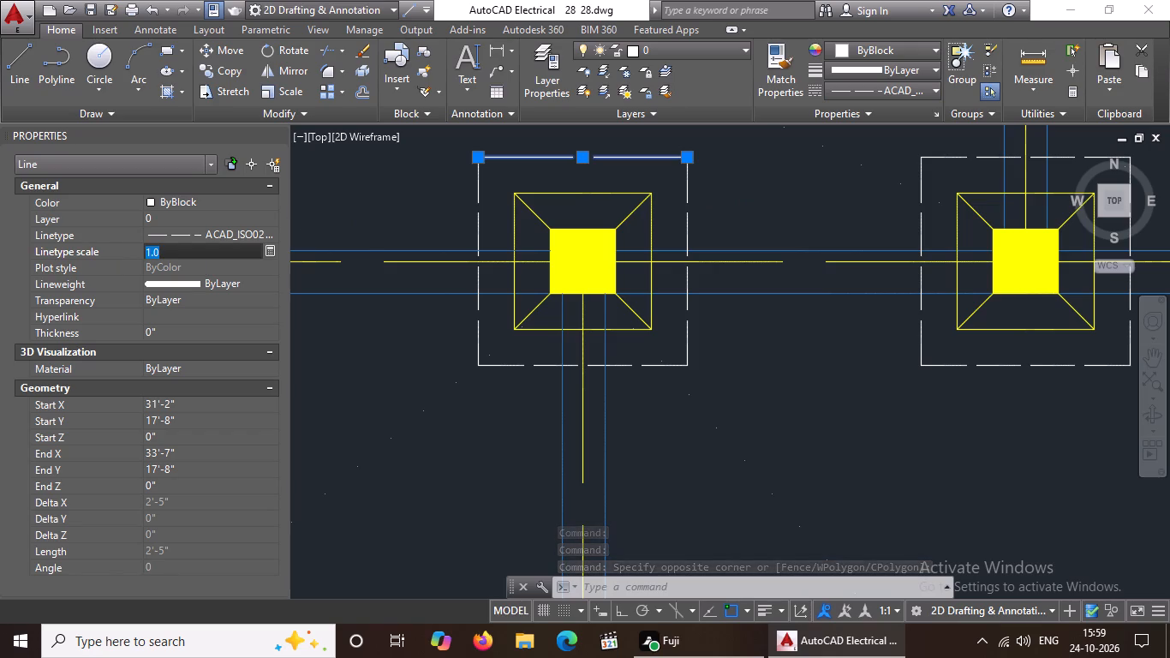
{"action": "key", "text": "BackSpace"}
{"action": "key", "text": "BackSpace"}
{"action": "key", "text": "BackSpace"}
{"action": "type", "text": "0."}
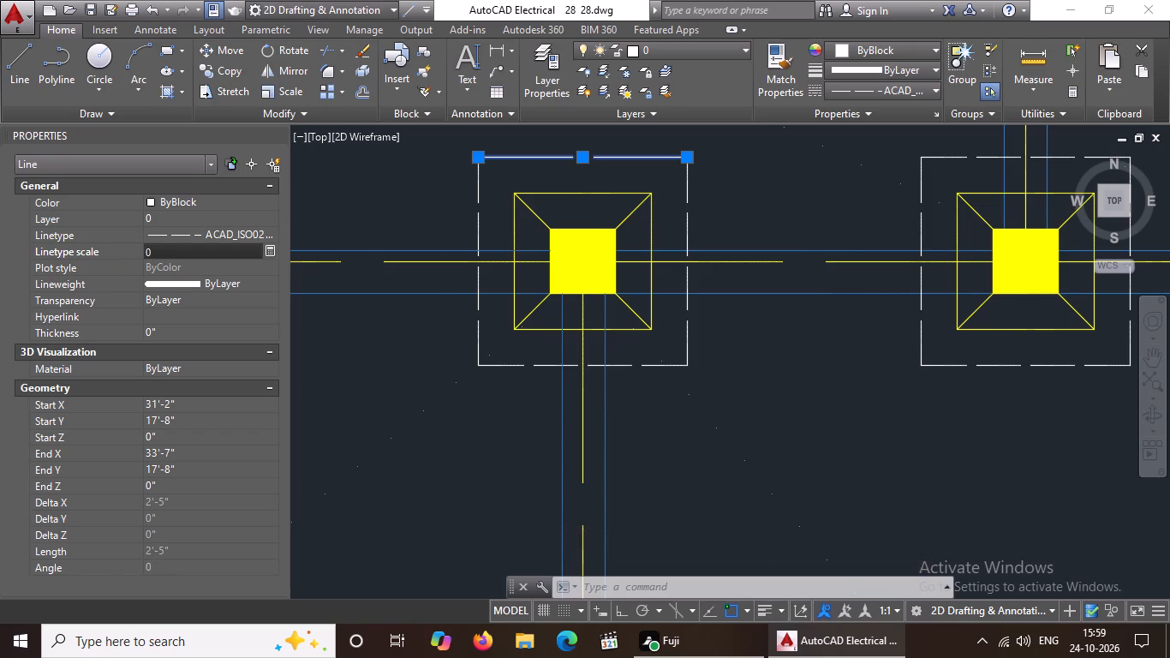
{"action": "key", "text": "5"}
{"action": "key", "text": "Return"}
Look over the whole foundation plan to check the outer square linetypes on all the footings.
{"action": "scroll", "coordinate": [643, 327], "scroll_direction": "down", "scroll_amount": 2}
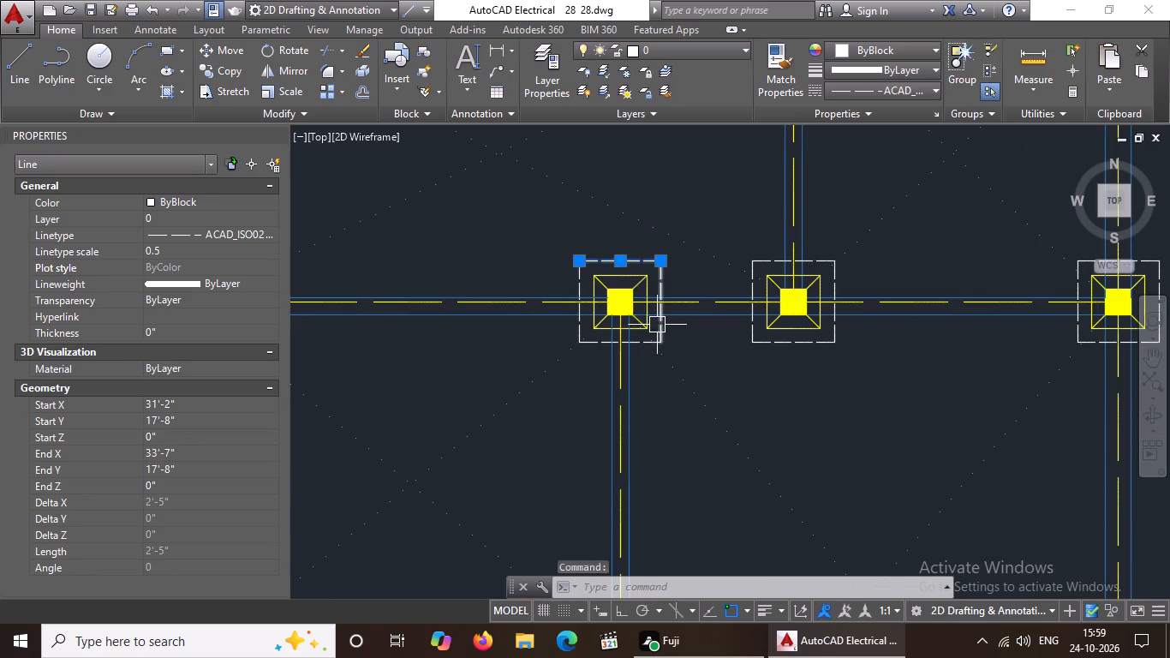
{"action": "scroll", "coordinate": [662, 330], "scroll_direction": "down", "scroll_amount": 2}
{"action": "scroll", "coordinate": [590, 347], "scroll_direction": "up", "scroll_amount": 2}
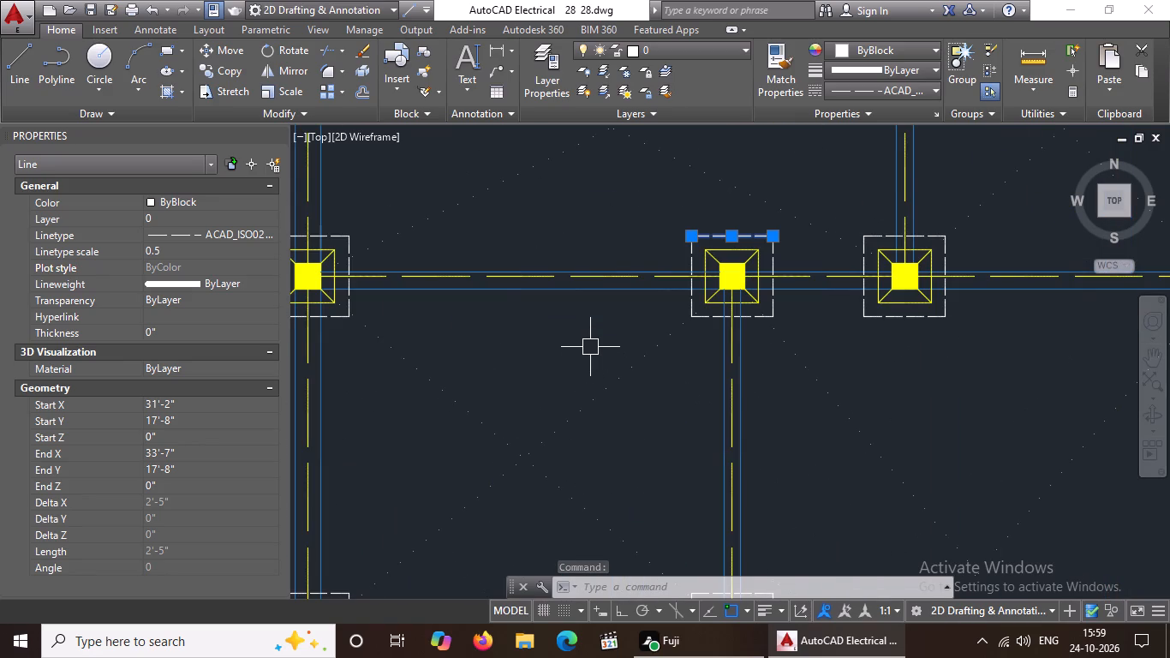
{"action": "scroll", "coordinate": [685, 335], "scroll_direction": "down", "scroll_amount": 4}
{"action": "scroll", "coordinate": [686, 335], "scroll_direction": "up", "scroll_amount": 3}
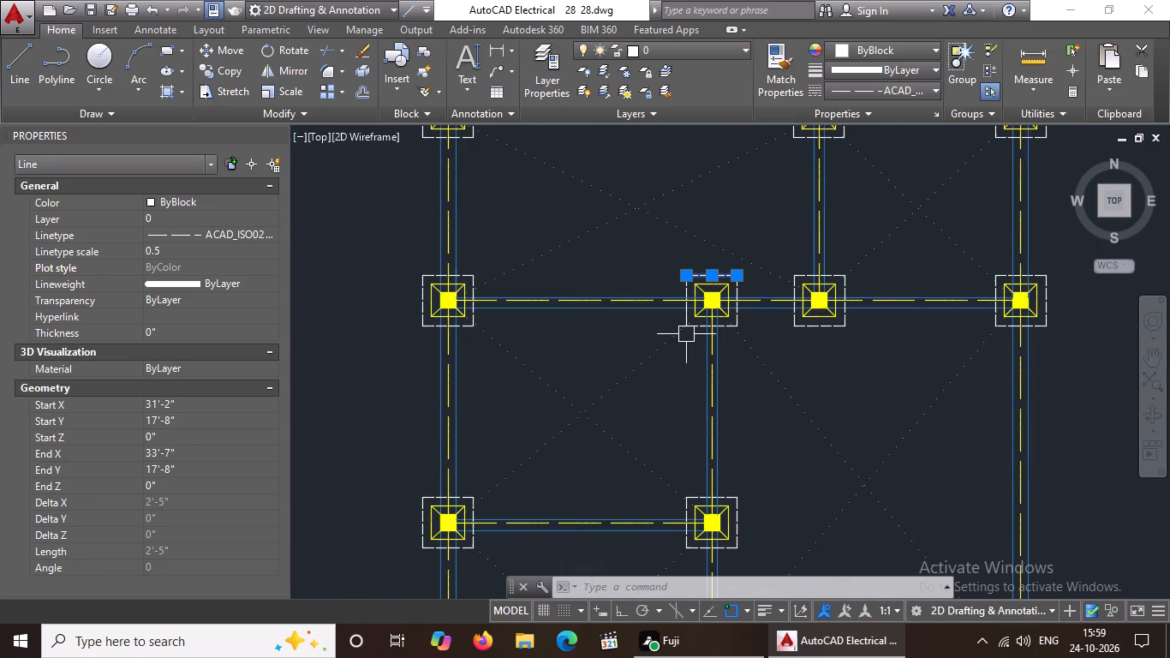
{"action": "scroll", "coordinate": [736, 347], "scroll_direction": "down", "scroll_amount": 3}
{"action": "scroll", "coordinate": [779, 450], "scroll_direction": "up", "scroll_amount": 2}
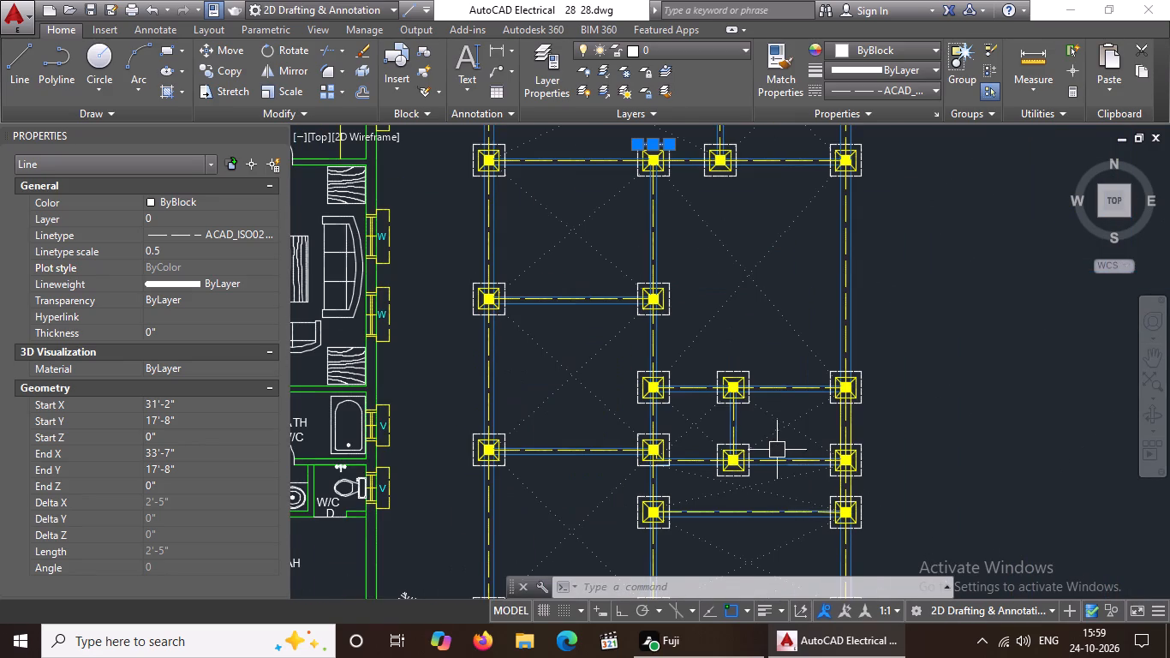
{"action": "scroll", "coordinate": [657, 486], "scroll_direction": "up", "scroll_amount": 2}
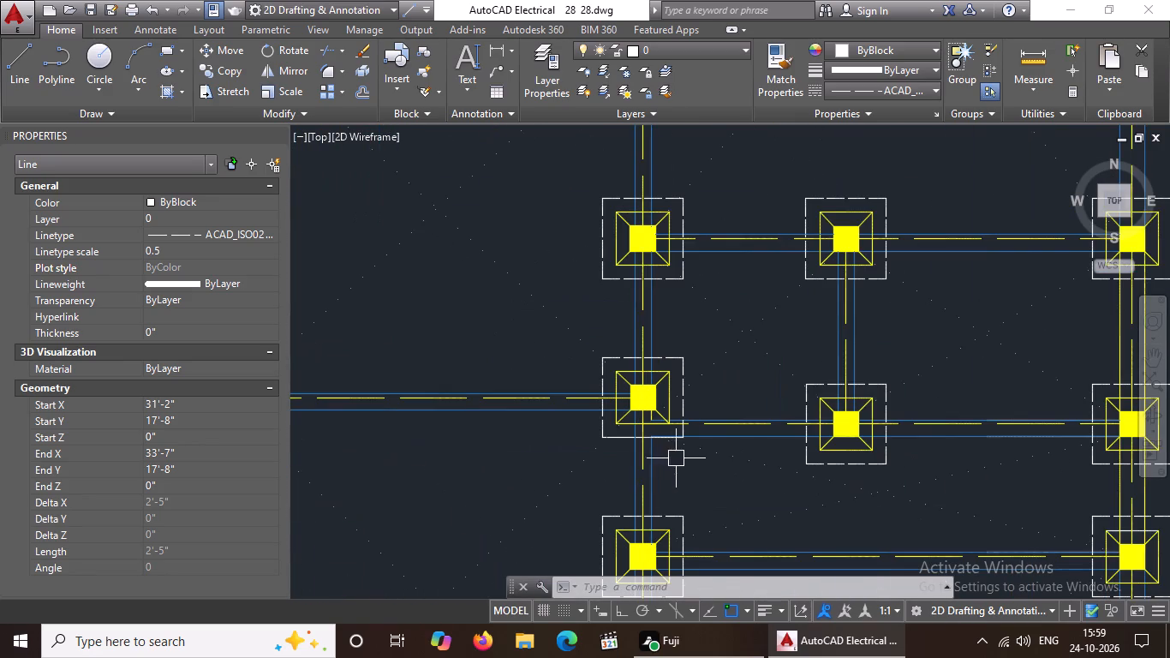
{"action": "scroll", "coordinate": [690, 446], "scroll_direction": "down", "scroll_amount": 2}
{"action": "scroll", "coordinate": [680, 529], "scroll_direction": "up", "scroll_amount": 3}
{"action": "scroll", "coordinate": [699, 397], "scroll_direction": "down", "scroll_amount": 4}
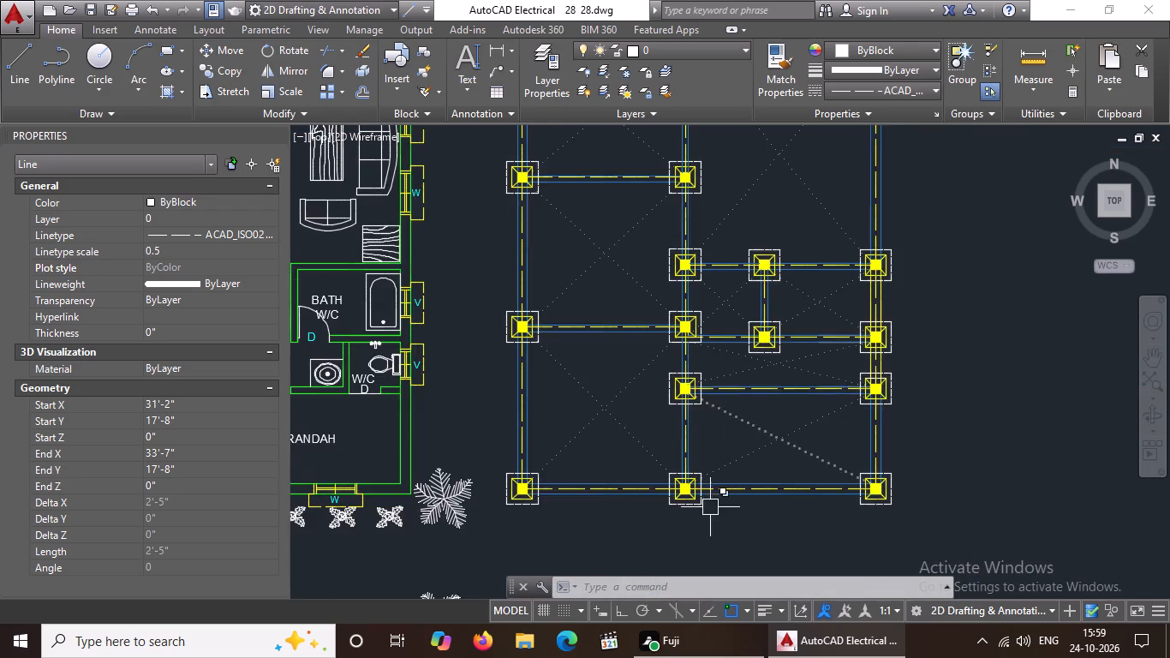
{"action": "scroll", "coordinate": [699, 550], "scroll_direction": "up", "scroll_amount": 4}
{"action": "scroll", "coordinate": [672, 492], "scroll_direction": "down", "scroll_amount": 3}
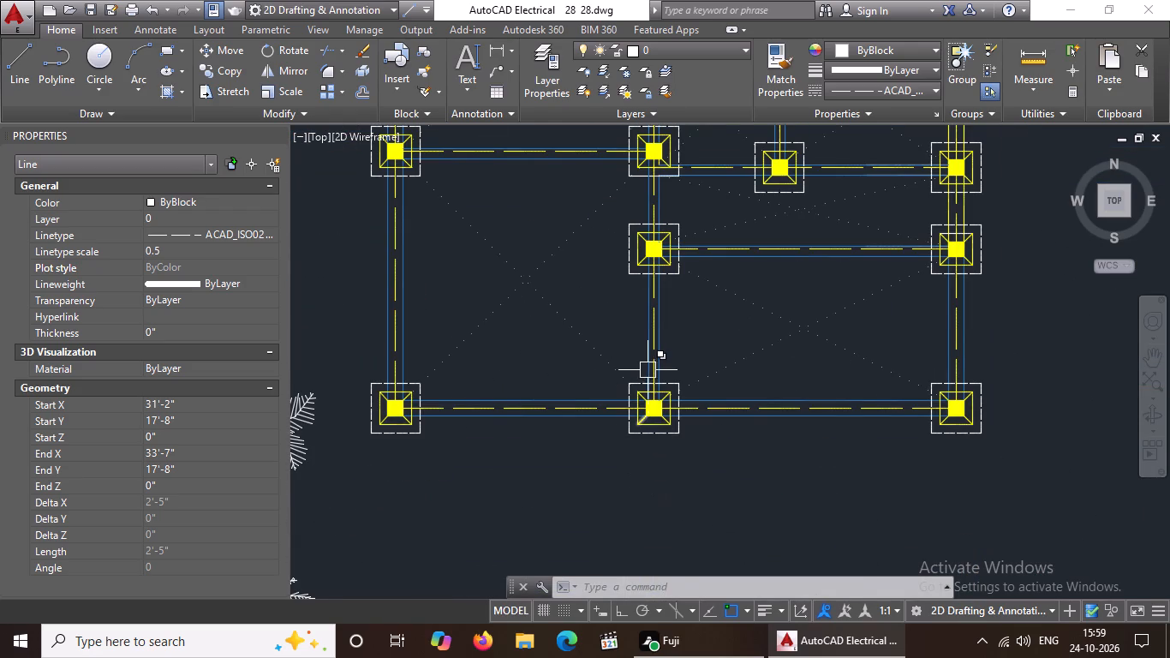
{"action": "scroll", "coordinate": [646, 368], "scroll_direction": "down", "scroll_amount": 2}
{"action": "middle_click_drag", "start_coordinate": [561, 326], "coordinate": [592, 356]}
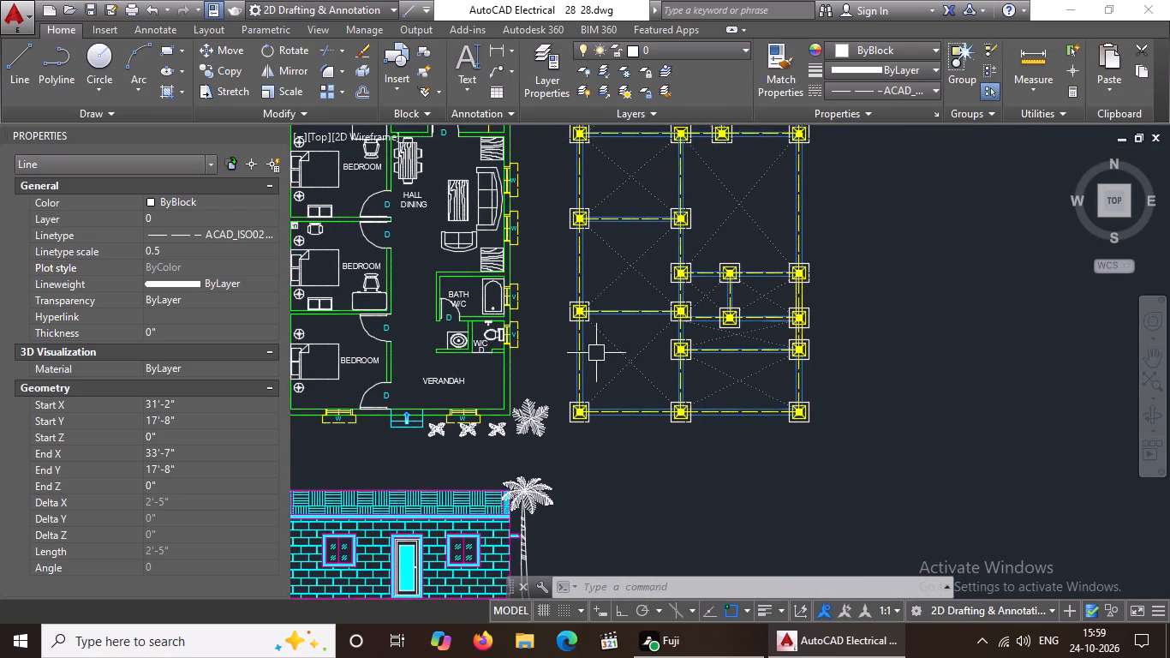
{"action": "middle_click_drag", "start_coordinate": [600, 360], "coordinate": [646, 338]}
{"action": "middle_click_drag", "start_coordinate": [626, 385], "coordinate": [576, 511]}
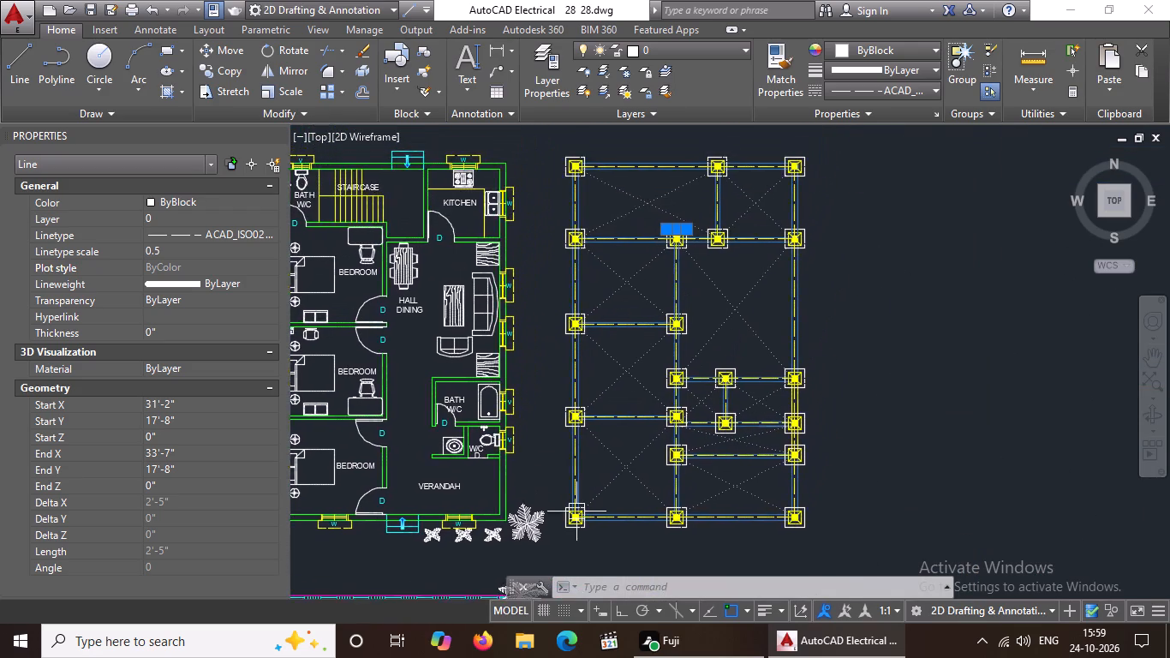
{"action": "scroll", "coordinate": [574, 512], "scroll_direction": "up", "scroll_amount": 1}
{"action": "scroll", "coordinate": [643, 361], "scroll_direction": "down", "scroll_amount": 1}
{"action": "key", "text": "Escape"}
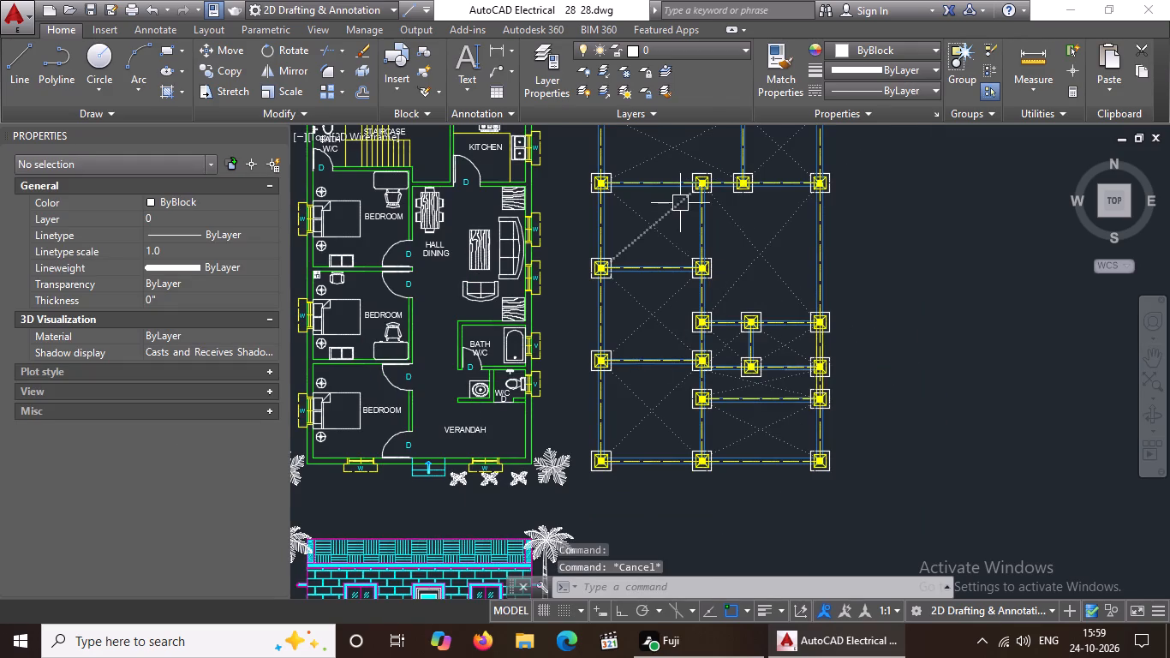
{"action": "middle_click_drag", "start_coordinate": [680, 204], "coordinate": [680, 336]}
{"action": "key", "text": "Escape"}
{"action": "scroll", "coordinate": [678, 314], "scroll_direction": "up", "scroll_amount": 2}
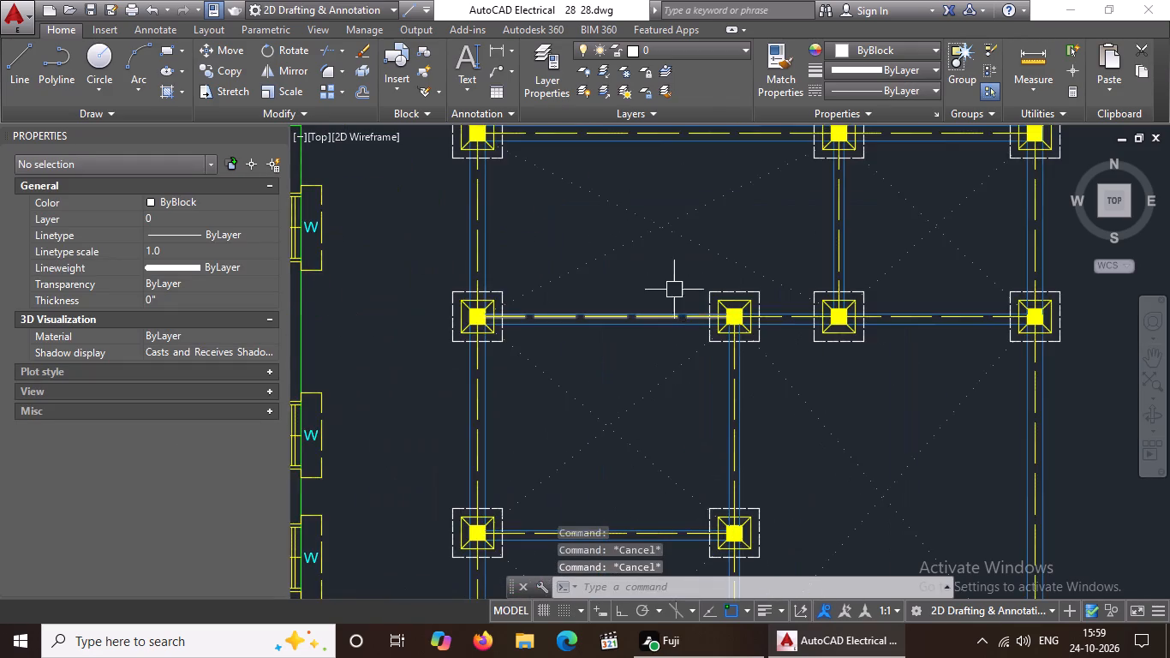
{"action": "scroll", "coordinate": [674, 286], "scroll_direction": "down", "scroll_amount": 3}
{"action": "scroll", "coordinate": [699, 483], "scroll_direction": "up", "scroll_amount": 2}
{"action": "scroll", "coordinate": [546, 496], "scroll_direction": "down", "scroll_amount": 2}
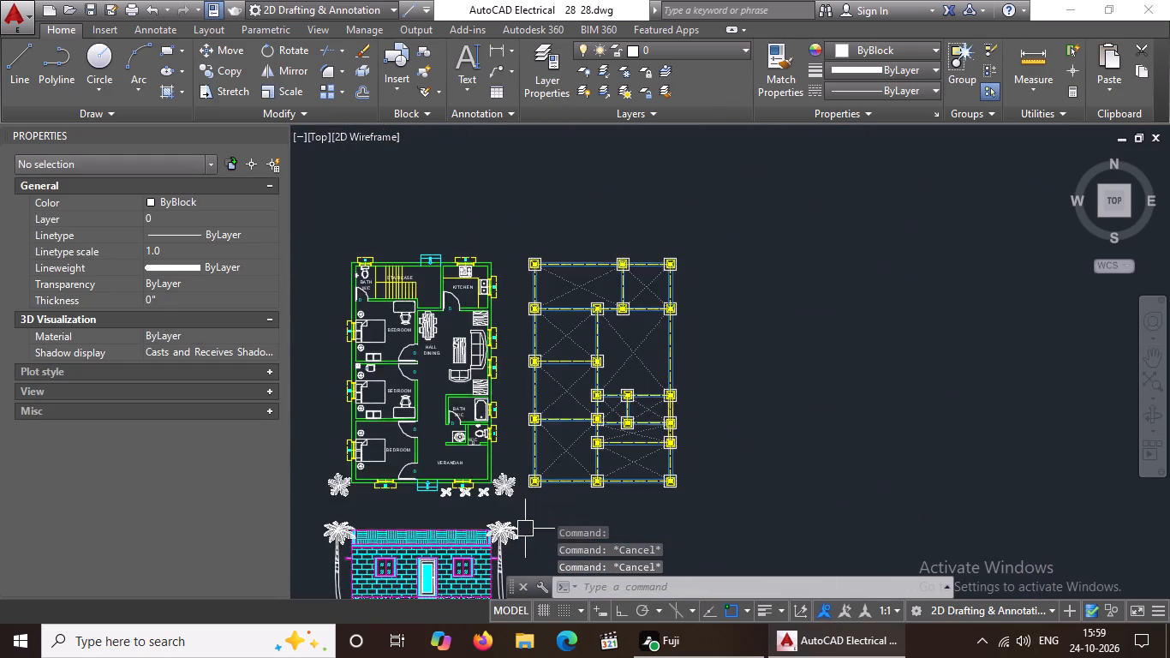
Copy the W label from the verandah's front window to just below the foundation plan's bottom-left corner footing.
{"action": "scroll", "coordinate": [525, 529], "scroll_direction": "up", "scroll_amount": 2}
{"action": "scroll", "coordinate": [383, 415], "scroll_direction": "down", "scroll_amount": 1}
{"action": "middle_click_drag", "start_coordinate": [361, 406], "coordinate": [442, 409]}
{"action": "scroll", "coordinate": [389, 394], "scroll_direction": "up", "scroll_amount": 1}
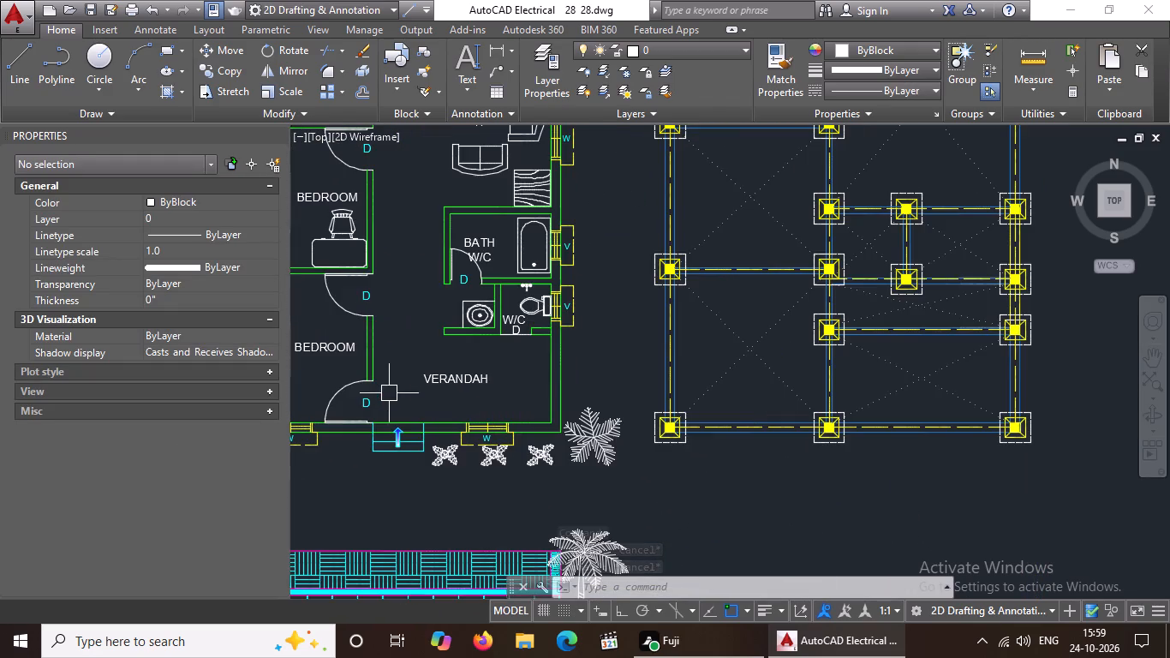
{"action": "scroll", "coordinate": [416, 429], "scroll_direction": "up", "scroll_amount": 2}
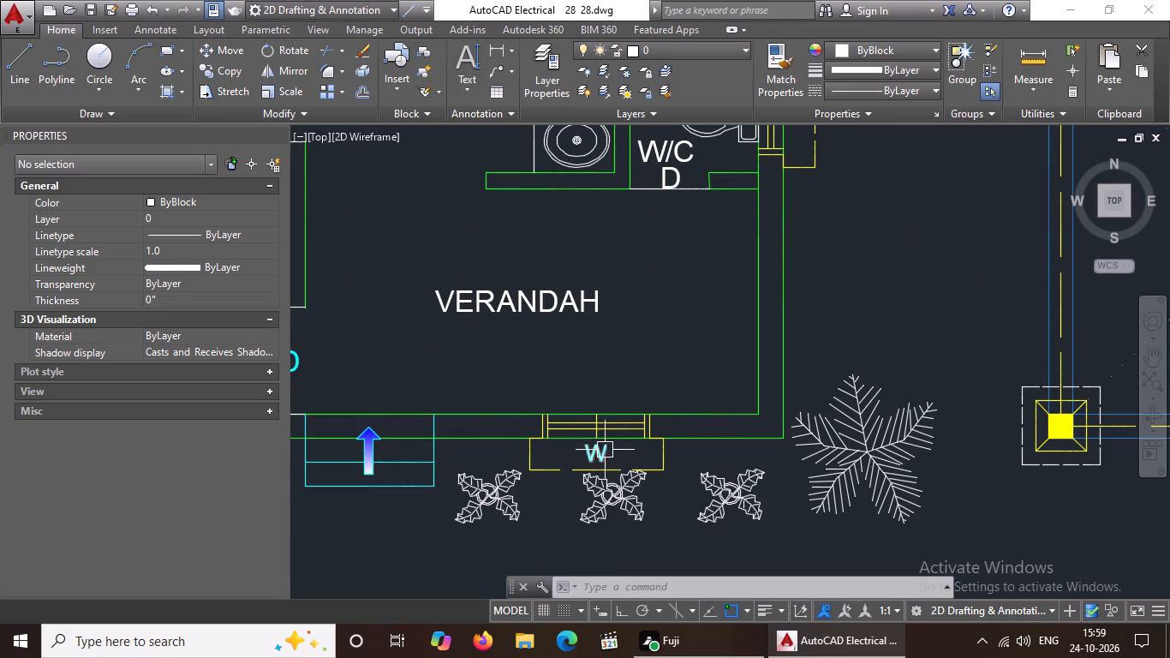
{"action": "left_click", "coordinate": [600, 450]}
{"action": "left_click", "coordinate": [220, 68]}
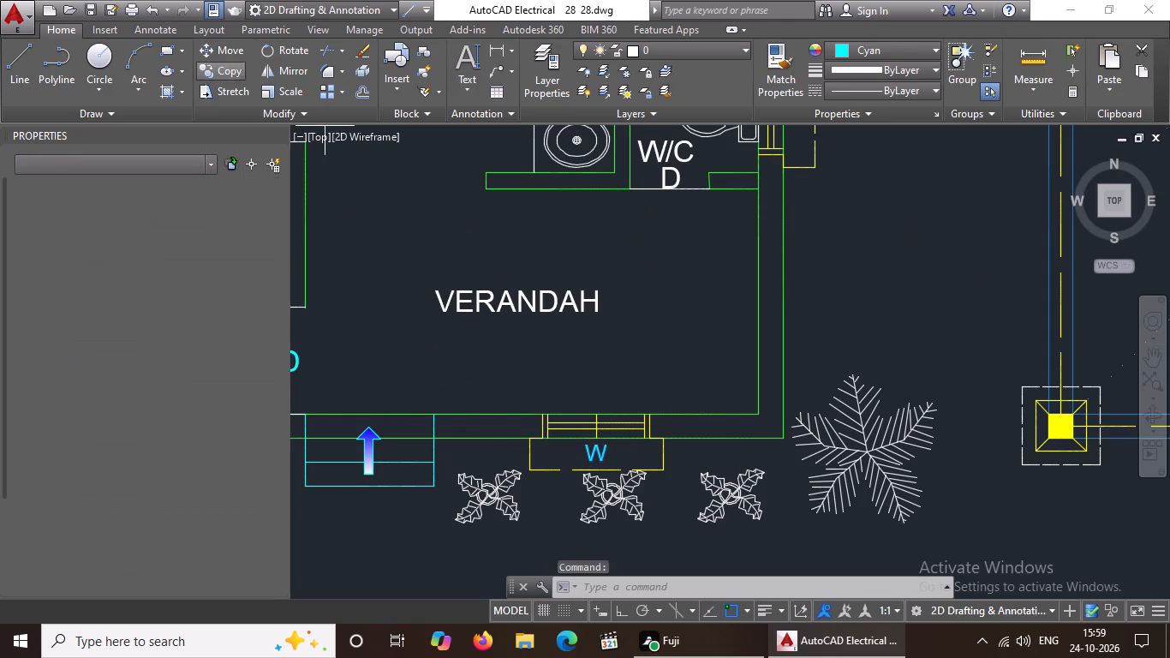
{"action": "left_click", "coordinate": [594, 452]}
{"action": "scroll", "coordinate": [660, 433], "scroll_direction": "down", "scroll_amount": 3}
{"action": "scroll", "coordinate": [767, 451], "scroll_direction": "up", "scroll_amount": 3}
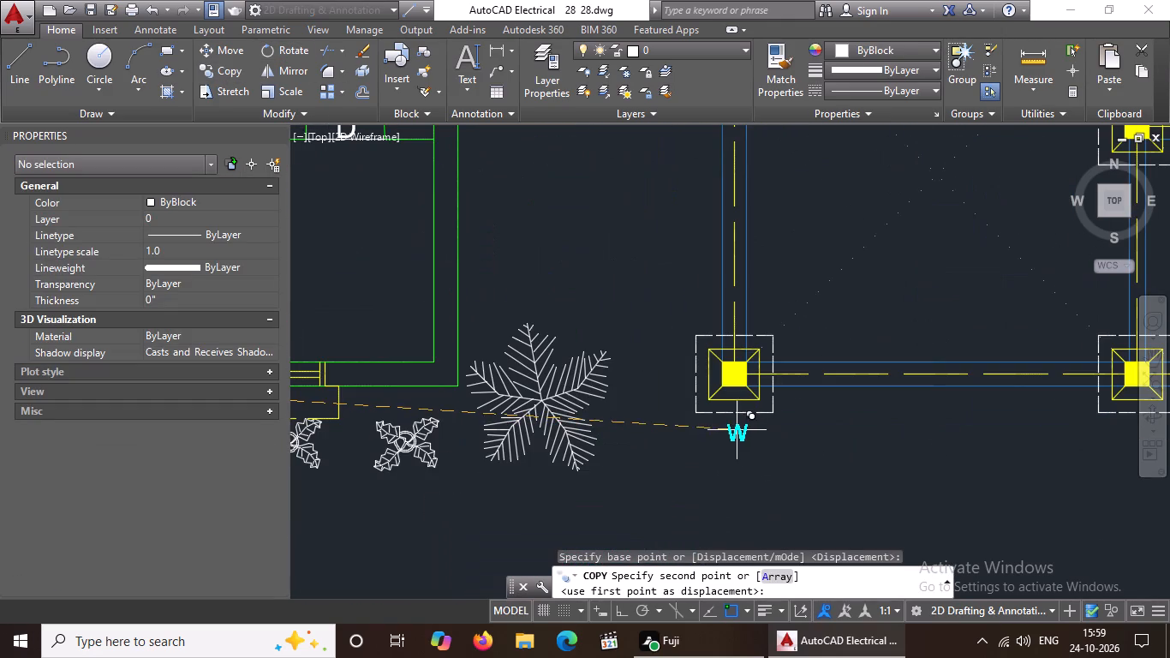
{"action": "left_click", "coordinate": [733, 424]}
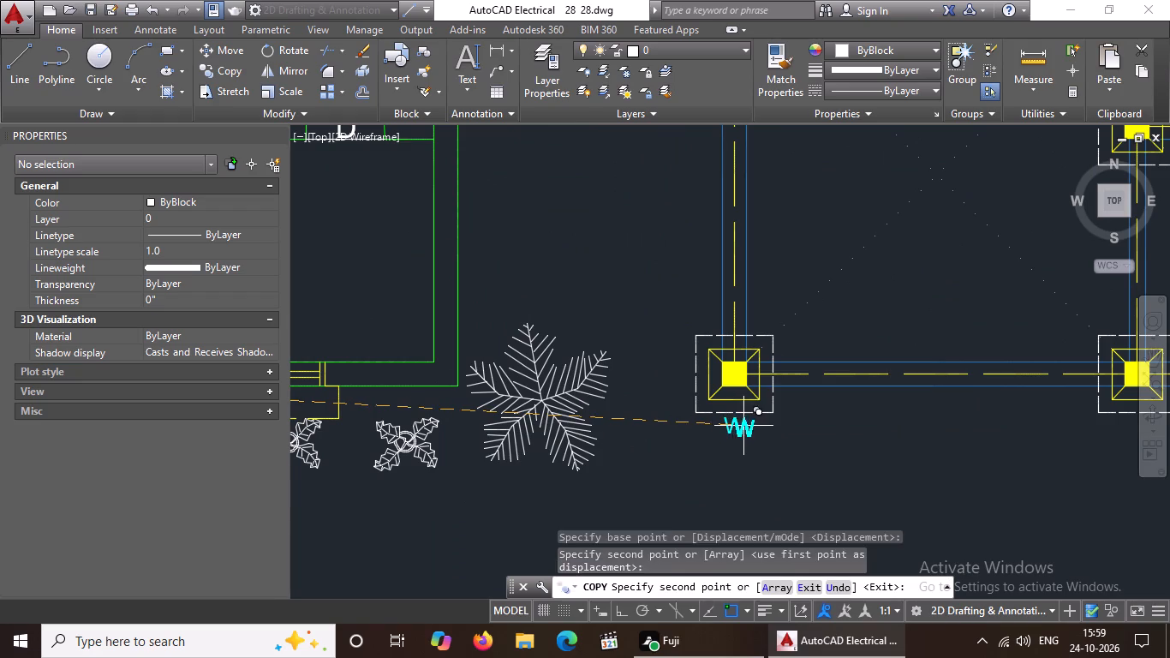
{"action": "key", "text": "Escape"}
Change the text of the copied W label below the bottom-left footing to CF1.
{"action": "scroll", "coordinate": [747, 425], "scroll_direction": "up", "scroll_amount": 3}
{"action": "double_click", "coordinate": [715, 422]}
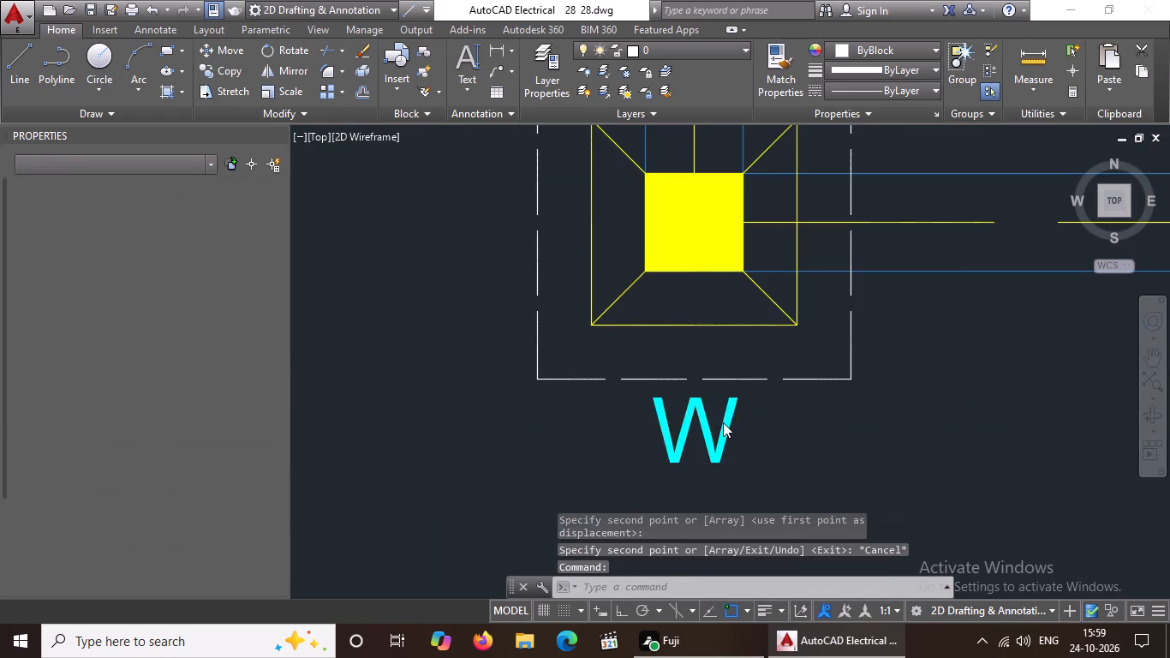
{"action": "key", "text": "BackSpace"}
{"action": "key", "text": "BackSpace"}
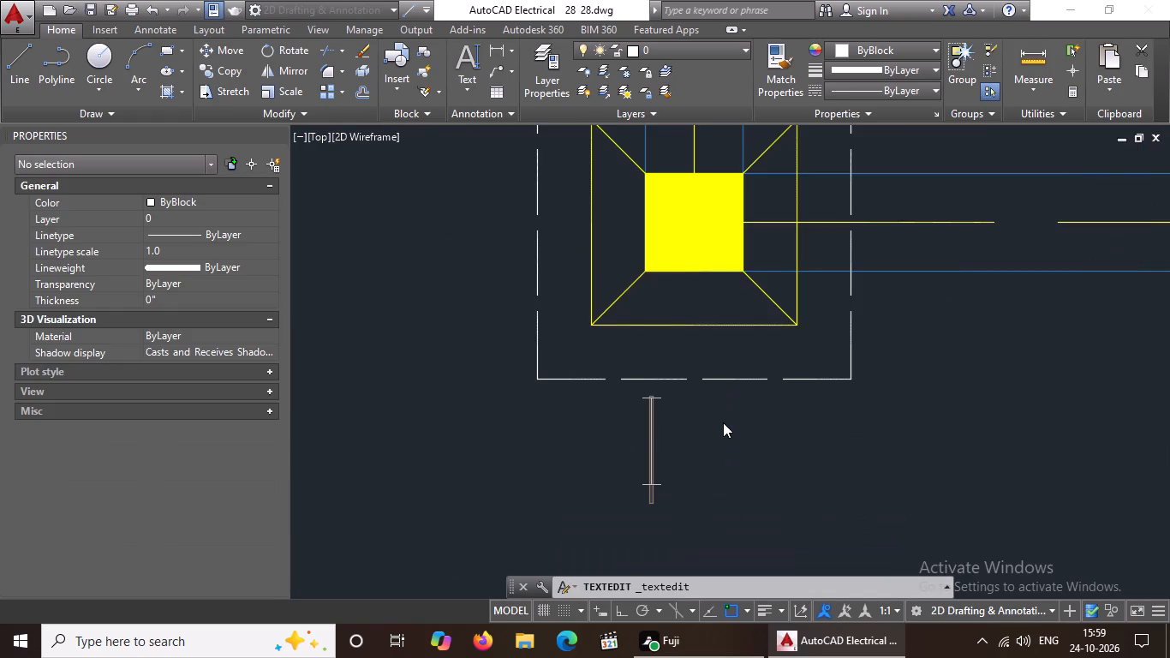
{"action": "type", "text": "CF"}
{"action": "key", "text": "1"}
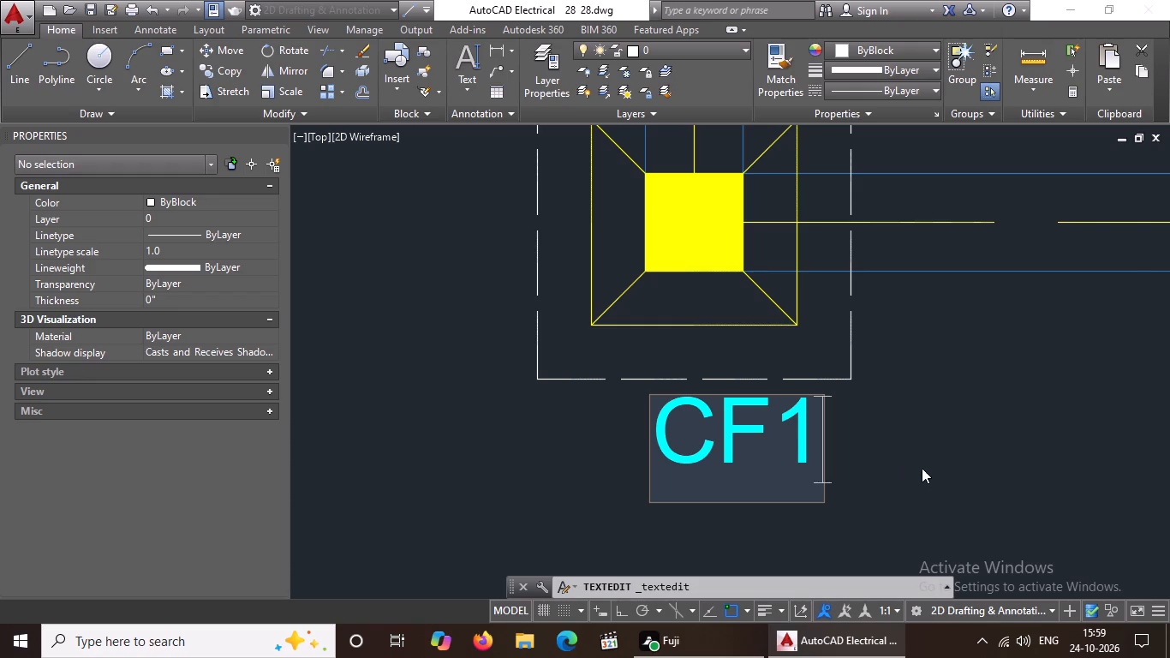
{"action": "left_click", "coordinate": [922, 467]}
Set the CF1 label's color to ByBlock.
{"action": "left_click", "coordinate": [733, 412]}
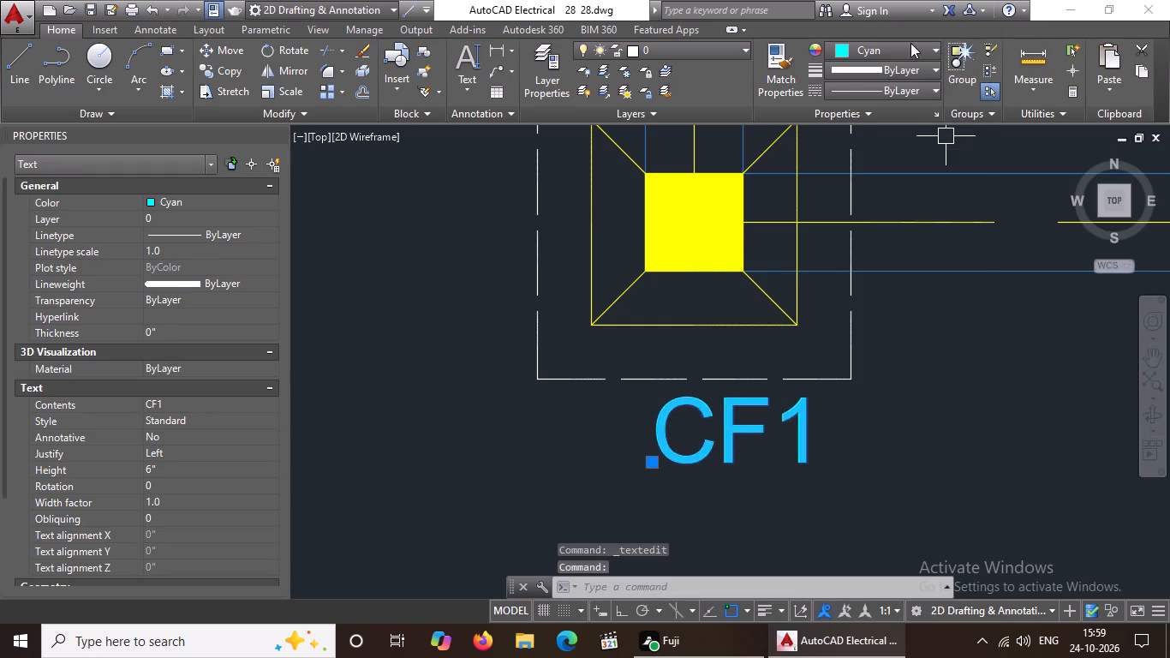
{"action": "left_click", "coordinate": [910, 43]}
{"action": "left_click", "coordinate": [846, 96]}
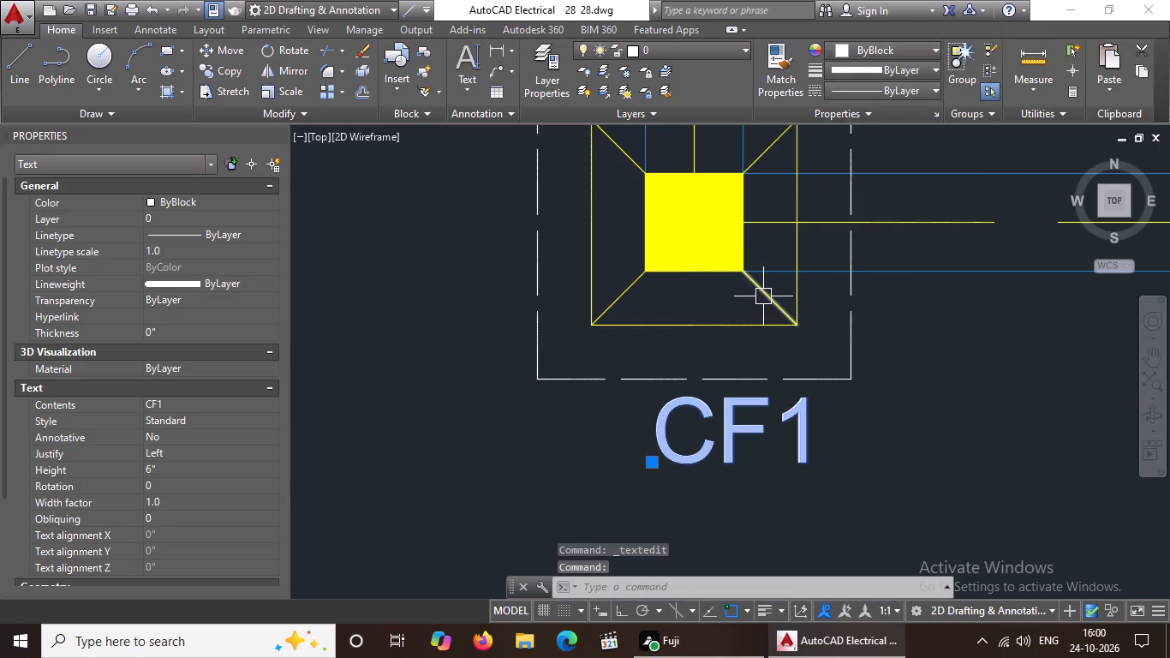
{"action": "key", "text": "Escape"}
Shift the CF1 label slightly to the left so it sits centred beneath the bottom-left footing.
{"action": "left_click", "coordinate": [729, 445]}
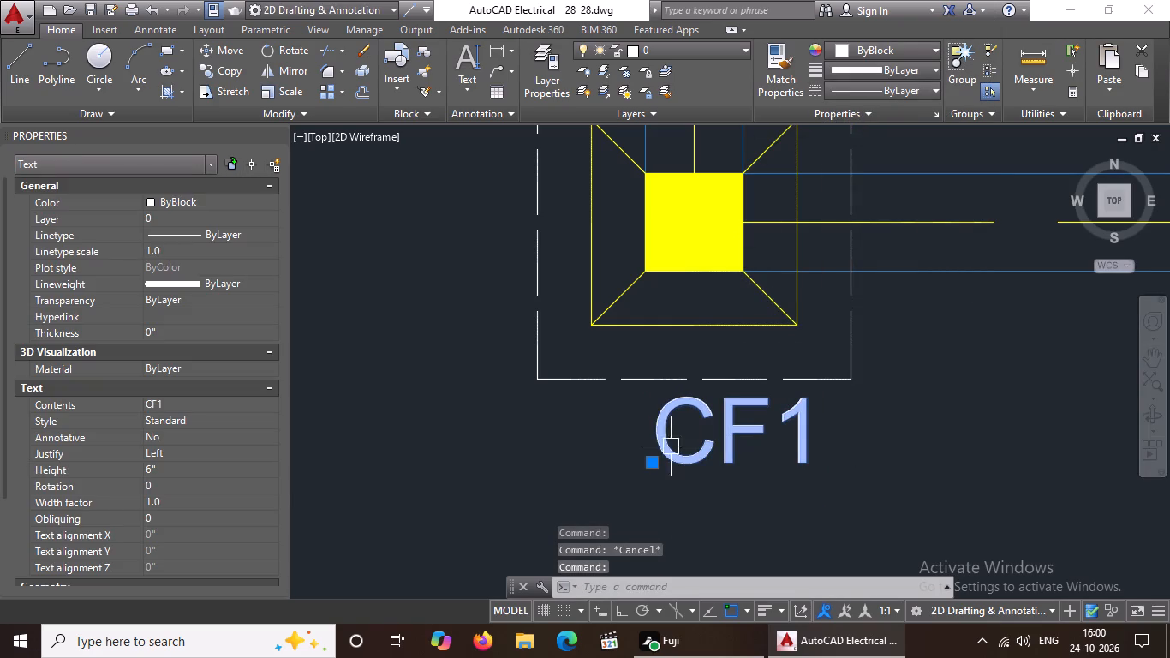
{"action": "left_click", "coordinate": [654, 464]}
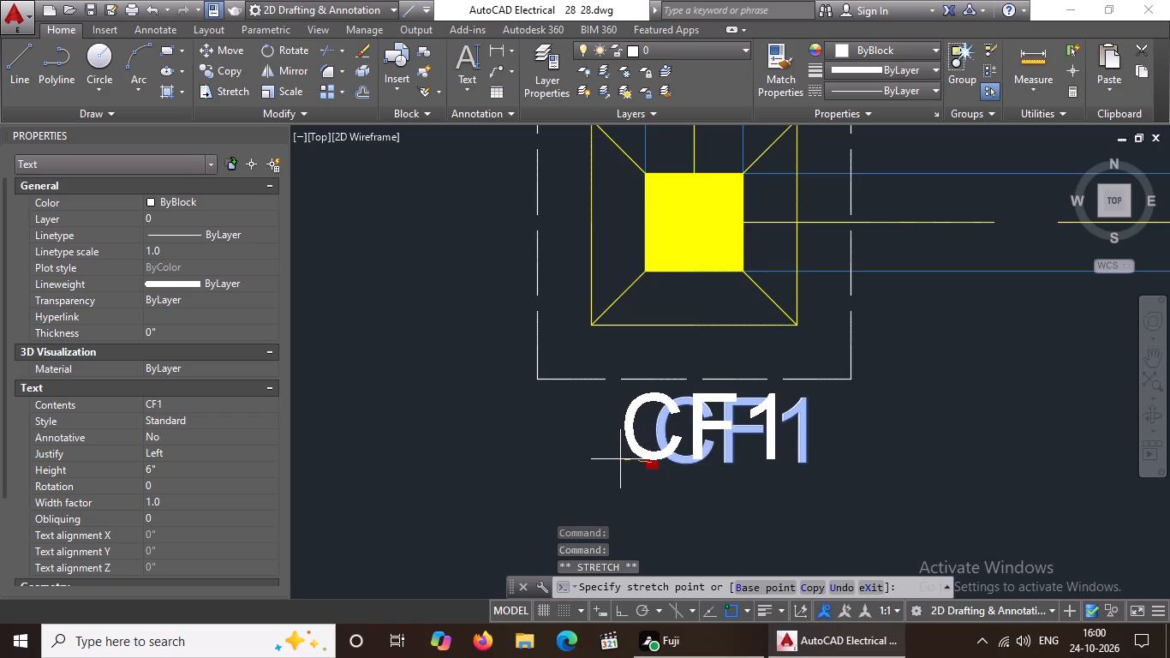
{"action": "left_click", "coordinate": [620, 459]}
{"action": "scroll", "coordinate": [732, 450], "scroll_direction": "down", "scroll_amount": 3}
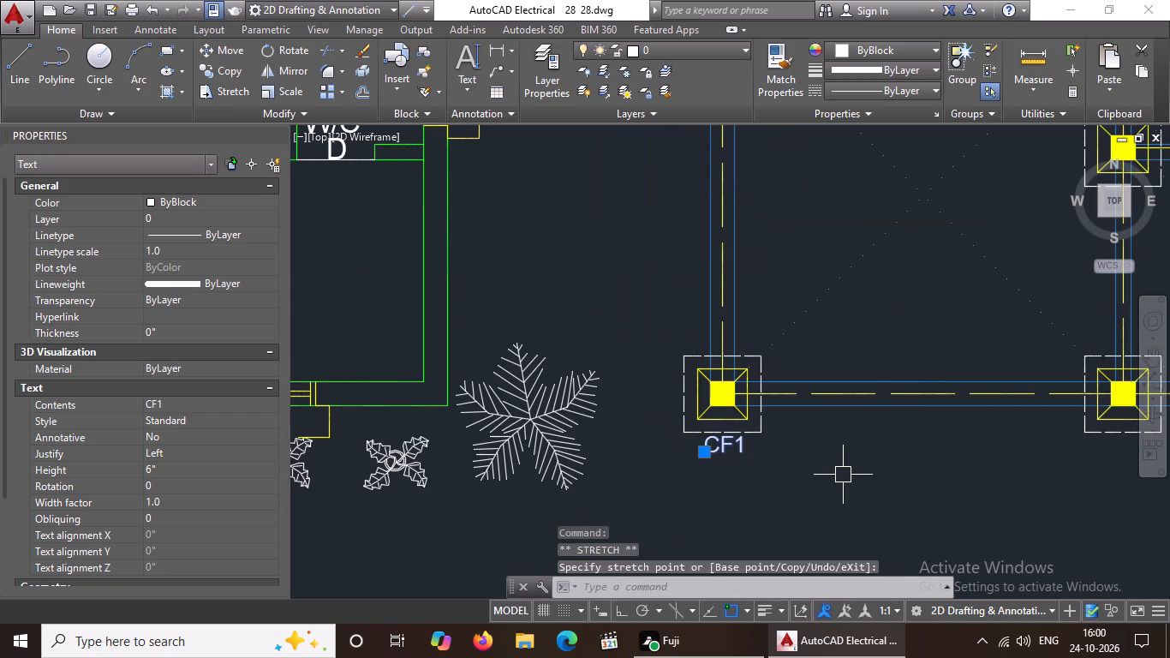
{"action": "key", "text": "Escape"}
Copy the bottom-left footing's CF1 label to just below the middle and right footings of the foundation plan's bottom row.
{"action": "scroll", "coordinate": [800, 455], "scroll_direction": "up", "scroll_amount": 3}
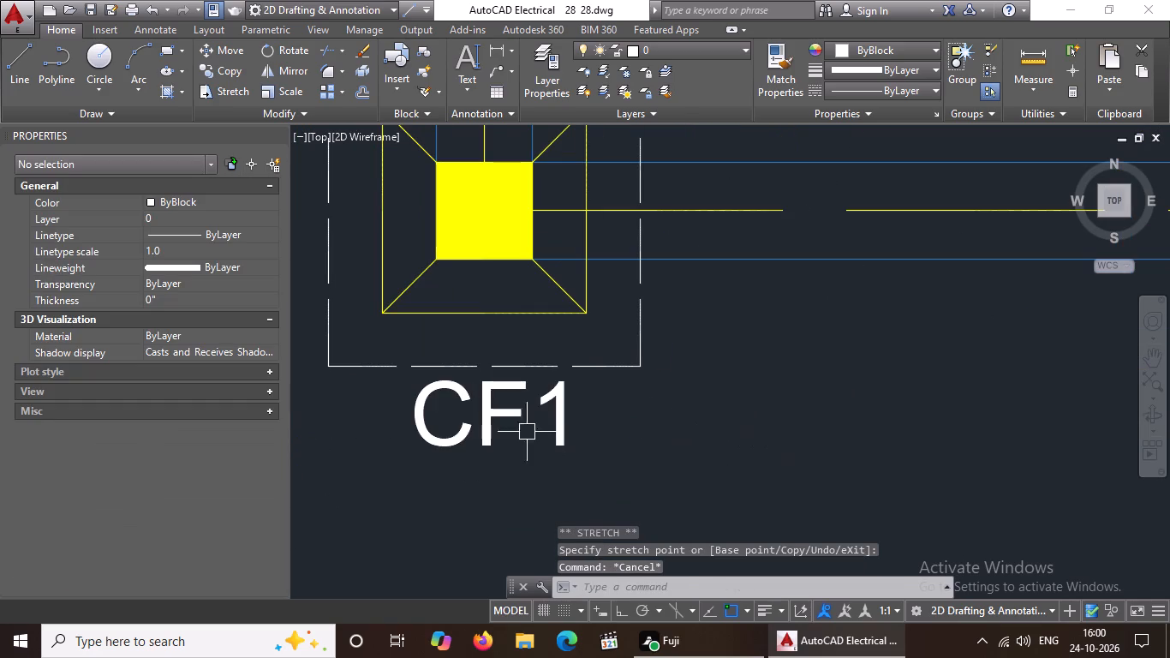
{"action": "left_click", "coordinate": [489, 428]}
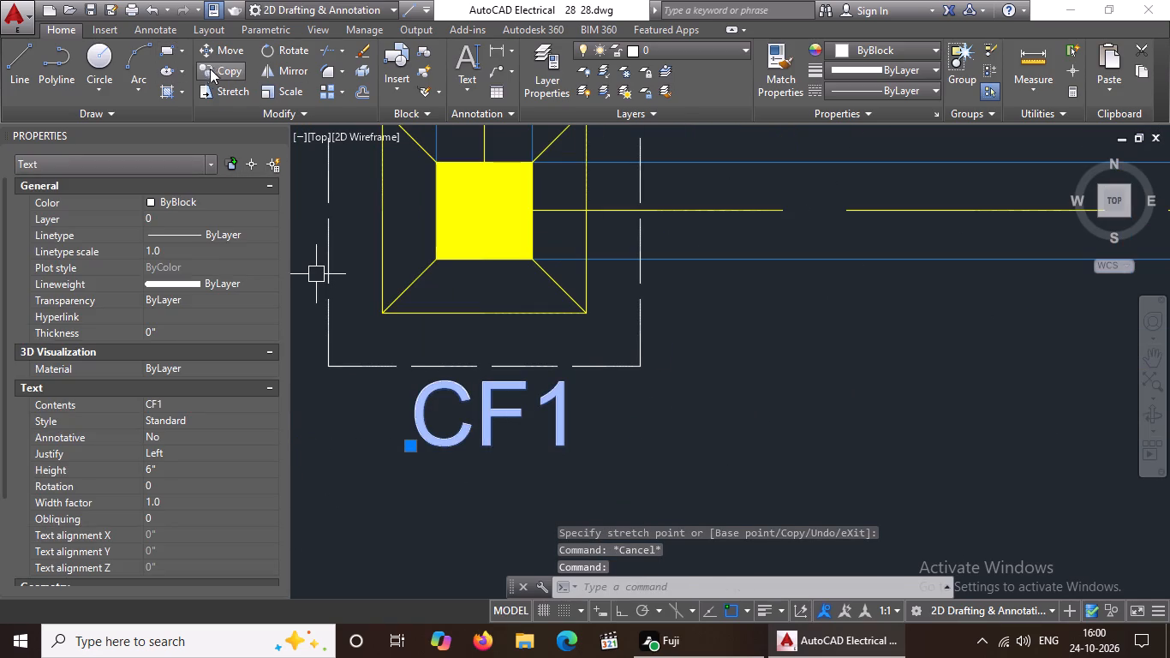
{"action": "left_click", "coordinate": [216, 67]}
{"action": "left_click", "coordinate": [492, 417]}
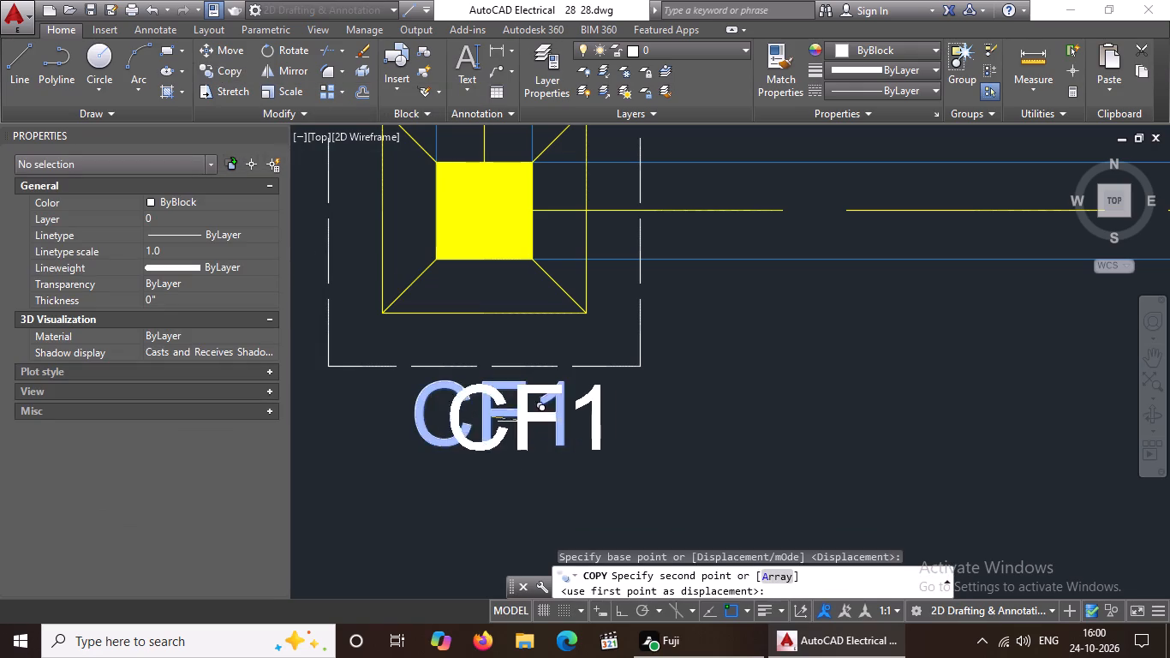
{"action": "scroll", "coordinate": [546, 423], "scroll_direction": "down", "scroll_amount": 4}
{"action": "scroll", "coordinate": [785, 431], "scroll_direction": "up", "scroll_amount": 2}
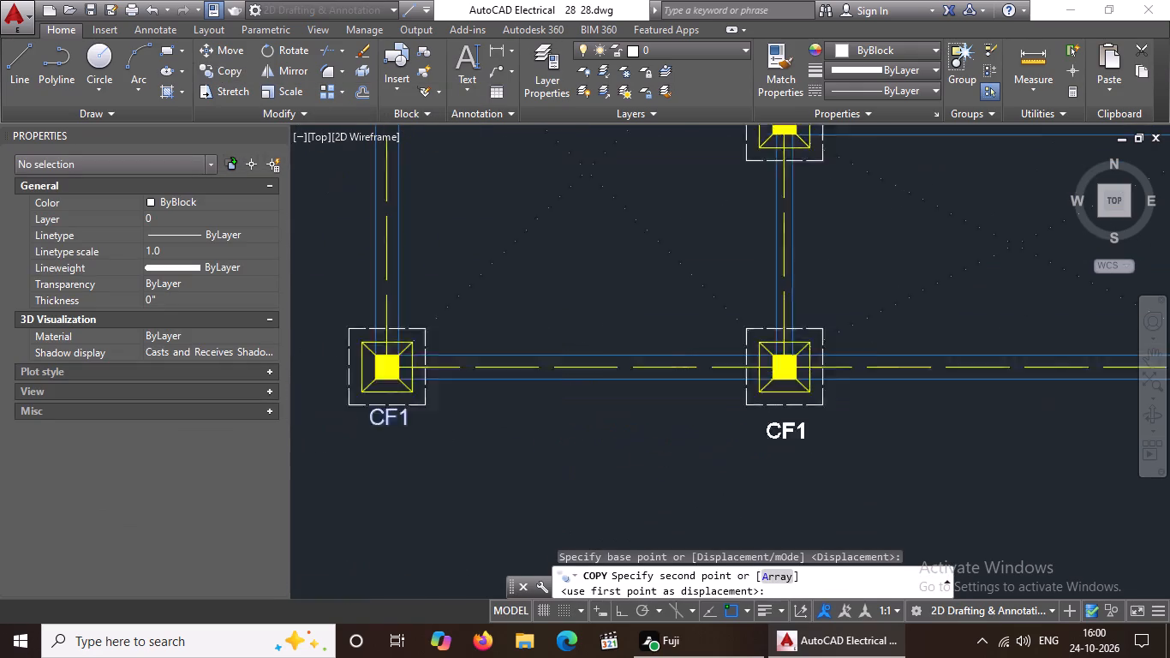
{"action": "scroll", "coordinate": [785, 431], "scroll_direction": "up", "scroll_amount": 1}
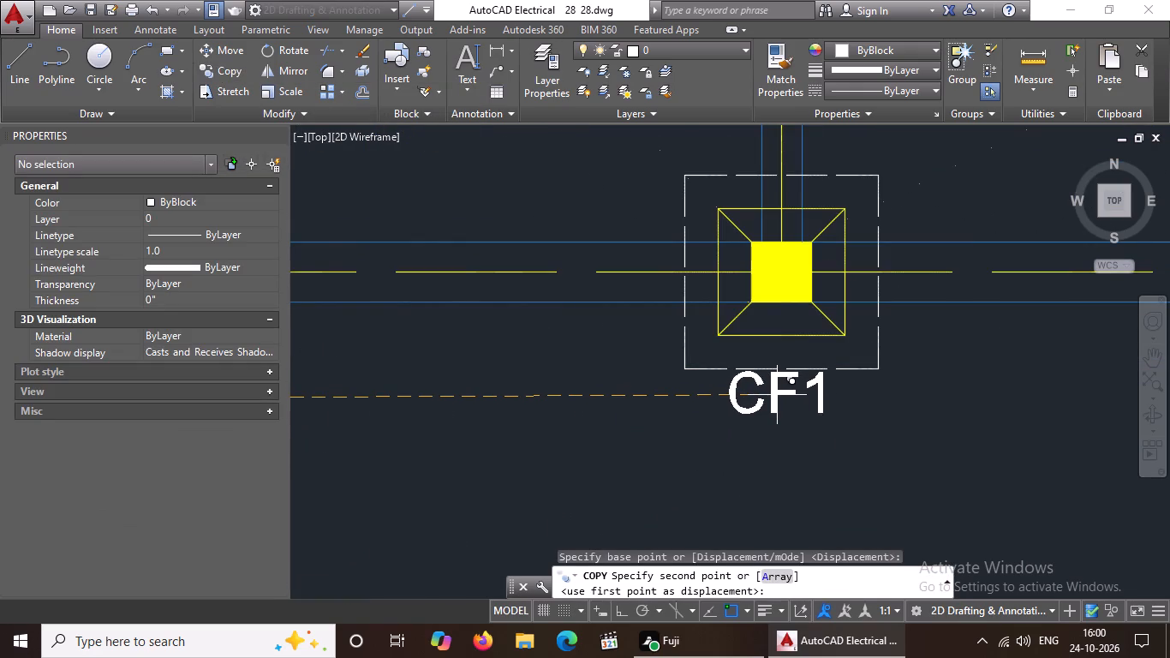
{"action": "left_click", "coordinate": [778, 399]}
{"action": "scroll", "coordinate": [792, 398], "scroll_direction": "down", "scroll_amount": 3}
{"action": "scroll", "coordinate": [941, 404], "scroll_direction": "down", "scroll_amount": 1}
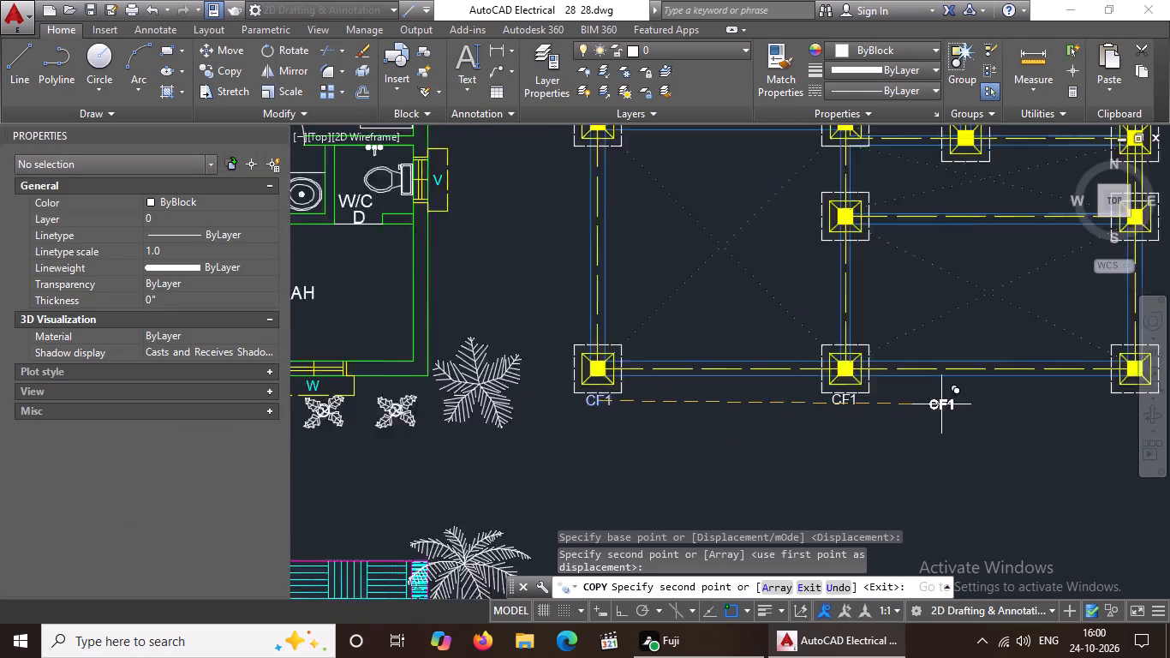
{"action": "scroll", "coordinate": [941, 404], "scroll_direction": "down", "scroll_amount": 1}
{"action": "scroll", "coordinate": [1071, 397], "scroll_direction": "up", "scroll_amount": 6}
{"action": "scroll", "coordinate": [1003, 477], "scroll_direction": "down", "scroll_amount": 3}
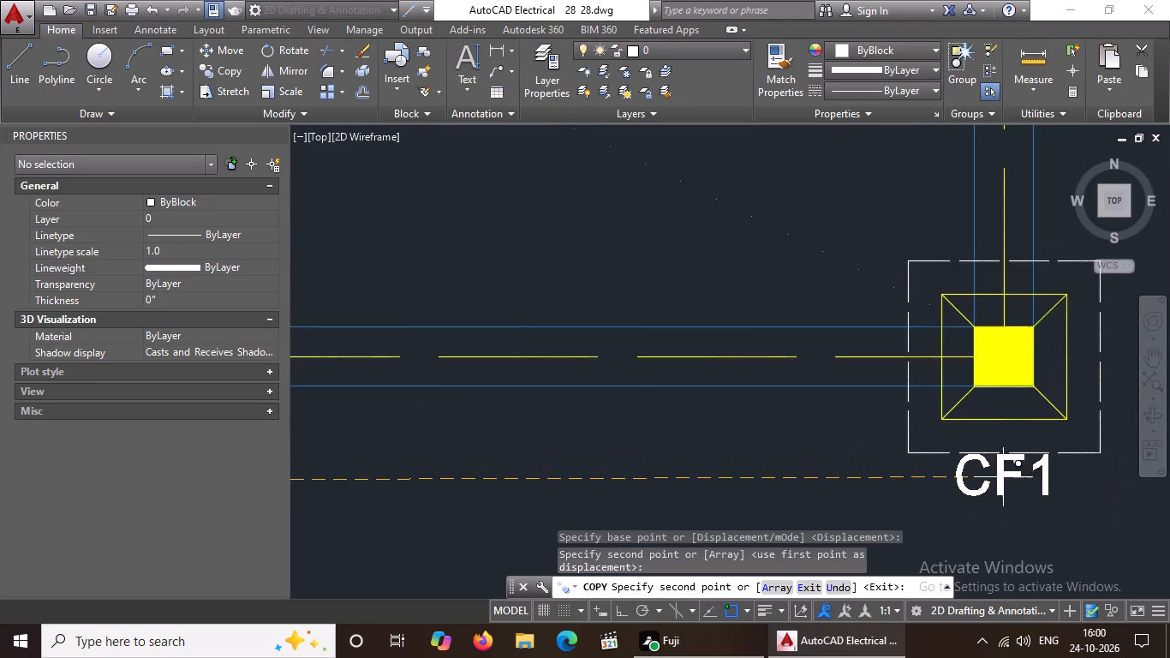
{"action": "scroll", "coordinate": [1028, 483], "scroll_direction": "up", "scroll_amount": 3}
{"action": "scroll", "coordinate": [967, 473], "scroll_direction": "down", "scroll_amount": 3}
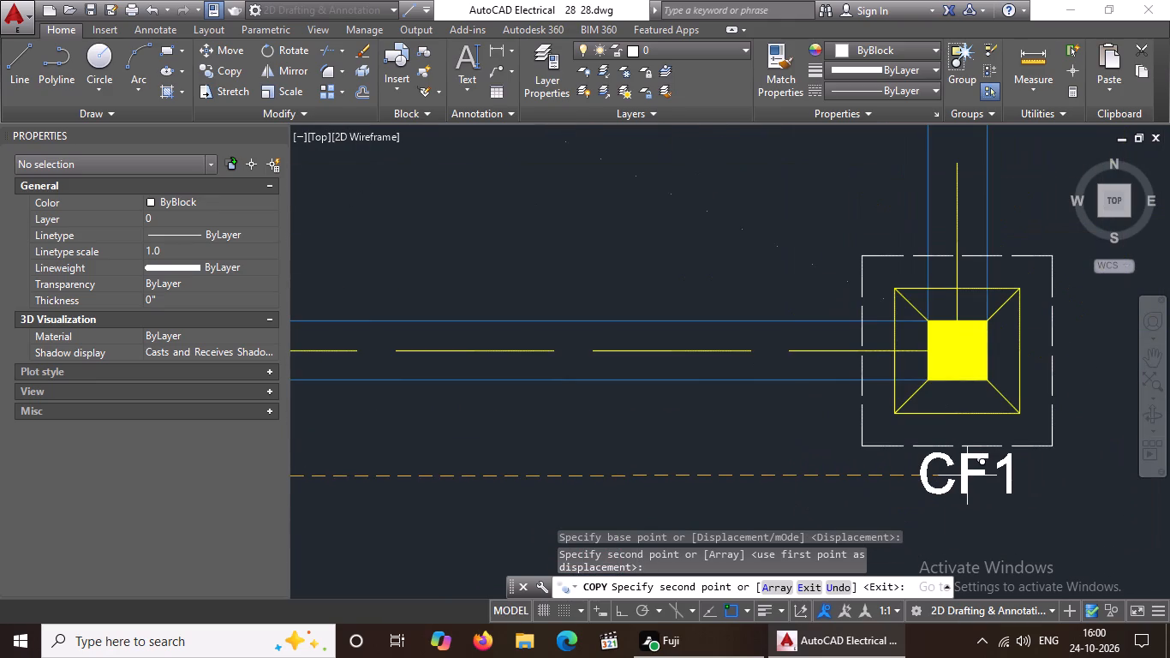
{"action": "left_click", "coordinate": [962, 476]}
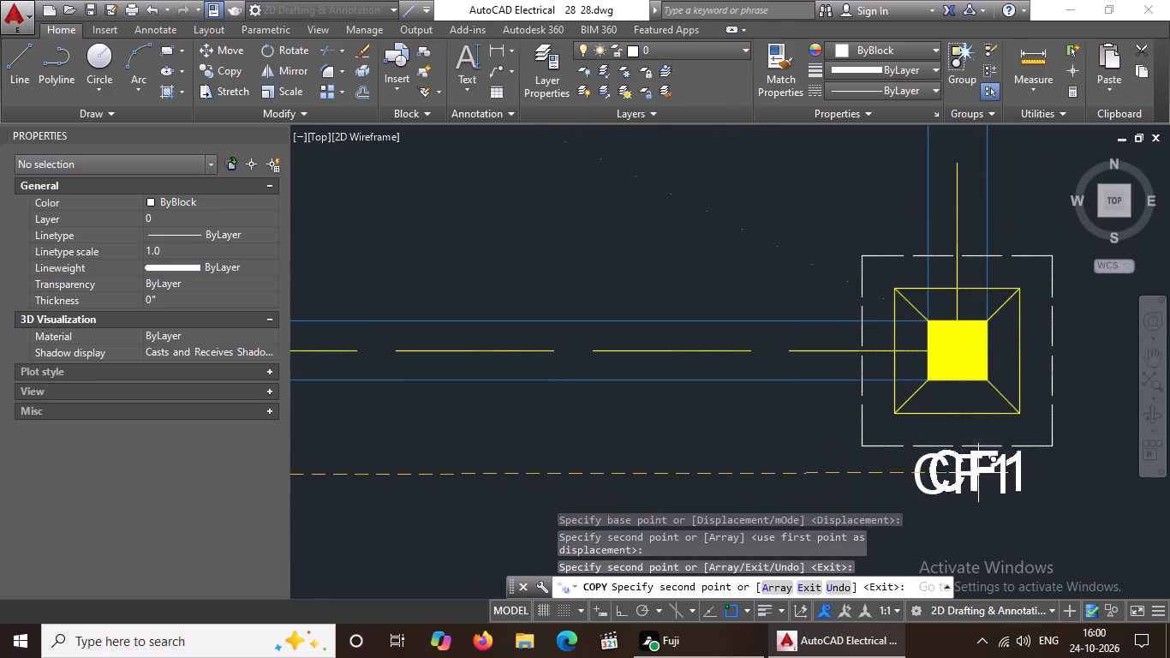
Place CF1 copies below the middle-column and right-column footings in the second row up from the bottom.
{"action": "scroll", "coordinate": [988, 469], "scroll_direction": "down", "scroll_amount": 3}
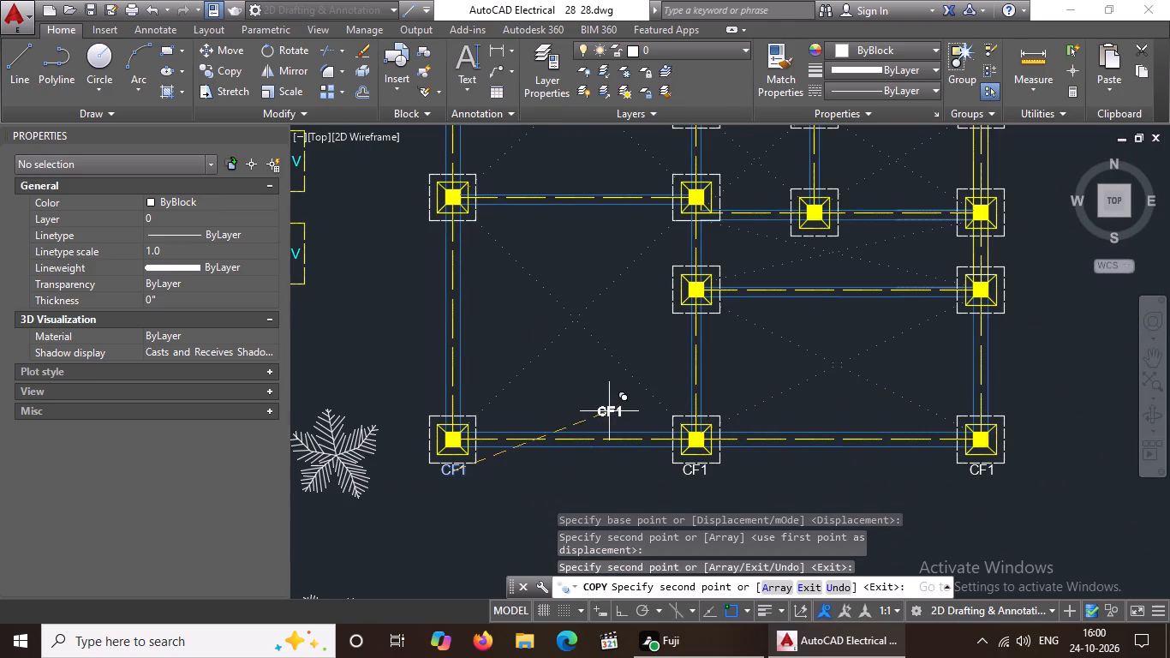
{"action": "scroll", "coordinate": [715, 359], "scroll_direction": "up", "scroll_amount": 3}
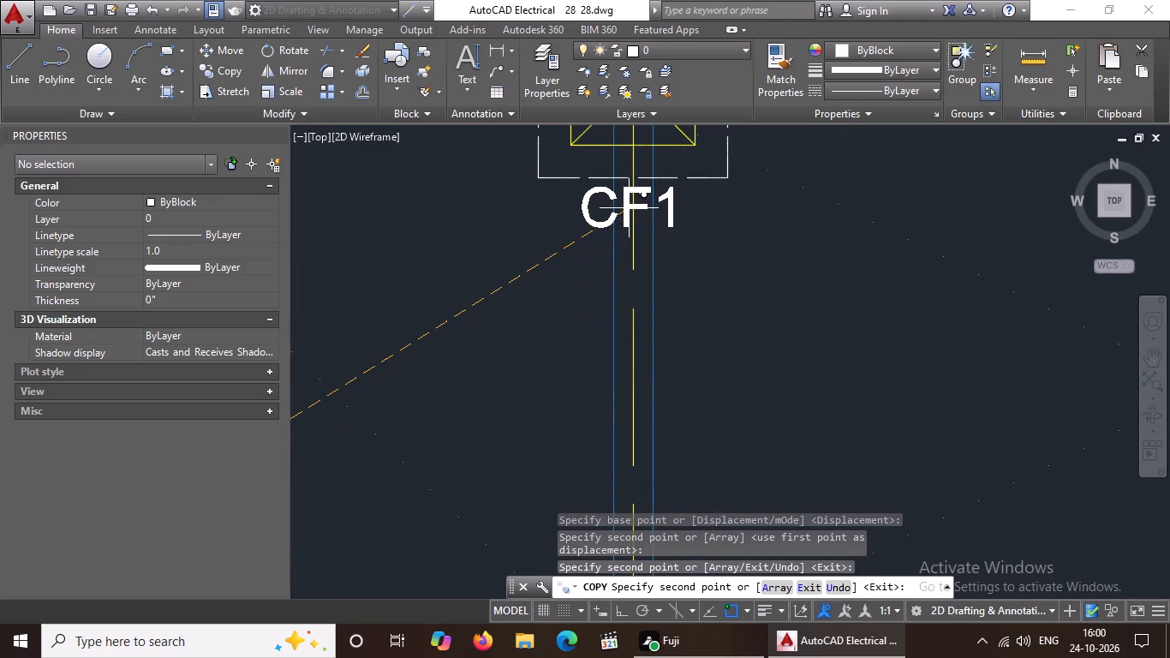
{"action": "left_click", "coordinate": [630, 206]}
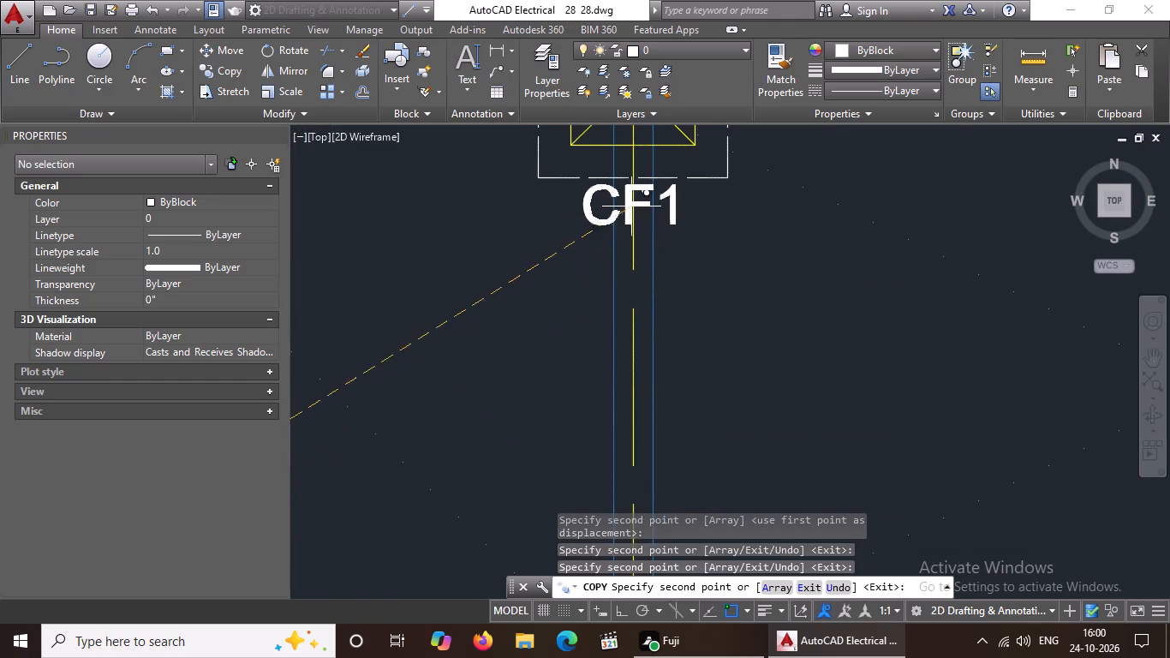
{"action": "scroll", "coordinate": [638, 217], "scroll_direction": "down", "scroll_amount": 4}
{"action": "scroll", "coordinate": [840, 250], "scroll_direction": "up", "scroll_amount": 3}
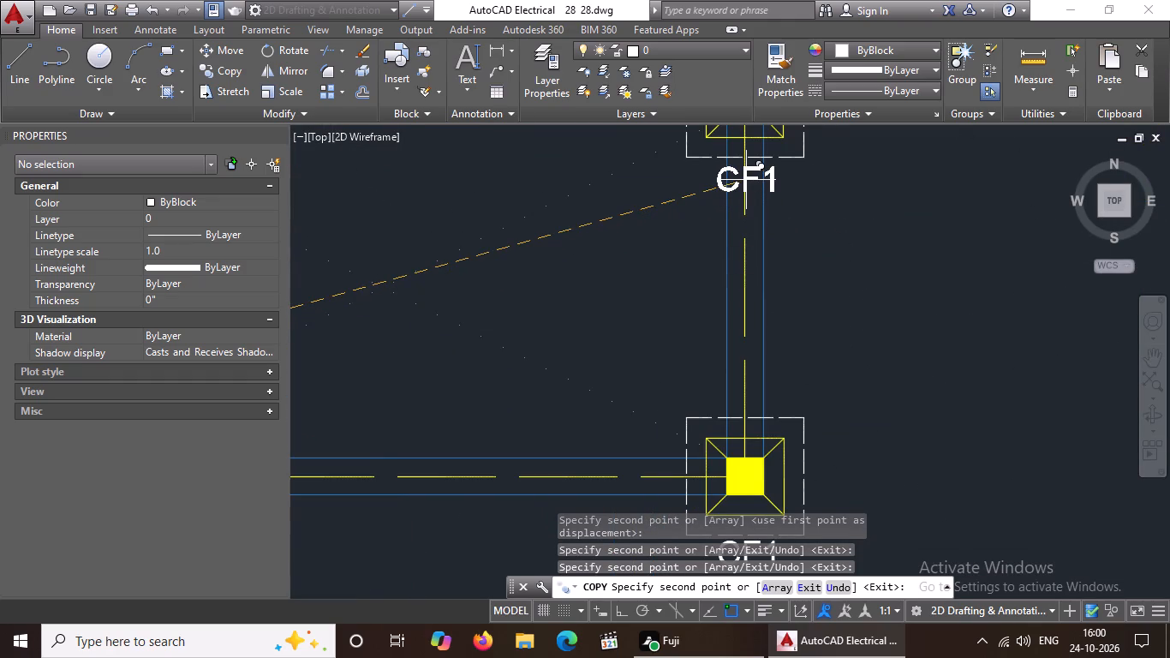
{"action": "left_click", "coordinate": [748, 176]}
Place CF1 copies below the left-column and middle-column footings joined by the first horizontal beam above the bottom row.
{"action": "scroll", "coordinate": [762, 218], "scroll_direction": "down", "scroll_amount": 5}
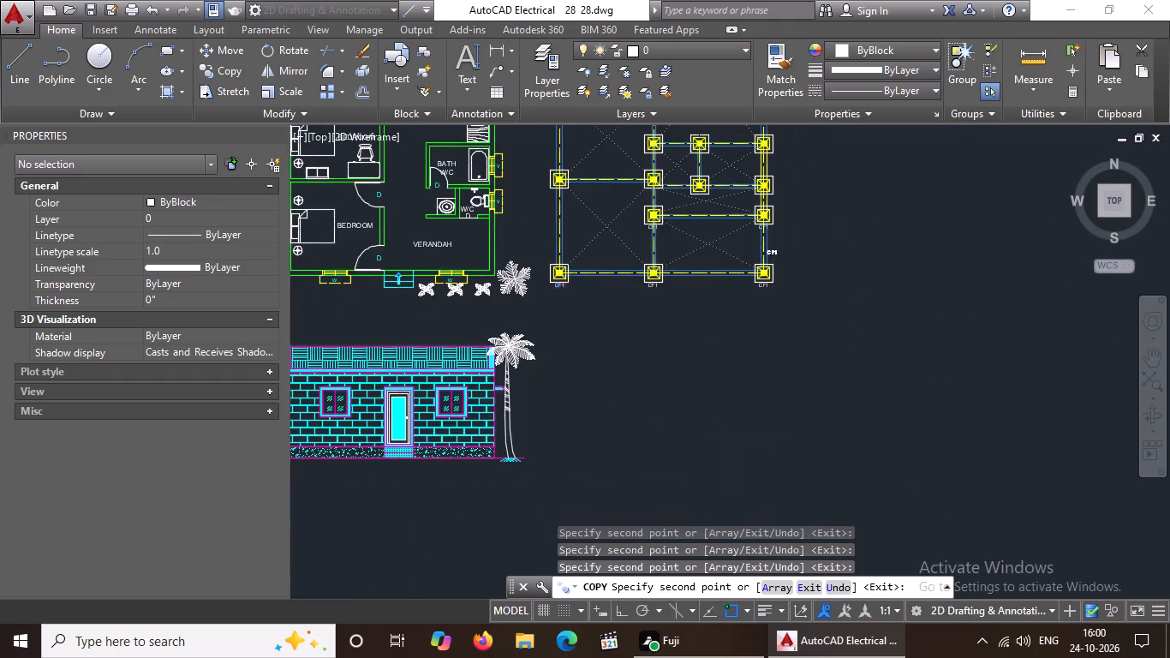
{"action": "scroll", "coordinate": [672, 203], "scroll_direction": "up", "scroll_amount": 3}
{"action": "scroll", "coordinate": [512, 253], "scroll_direction": "up", "scroll_amount": 3}
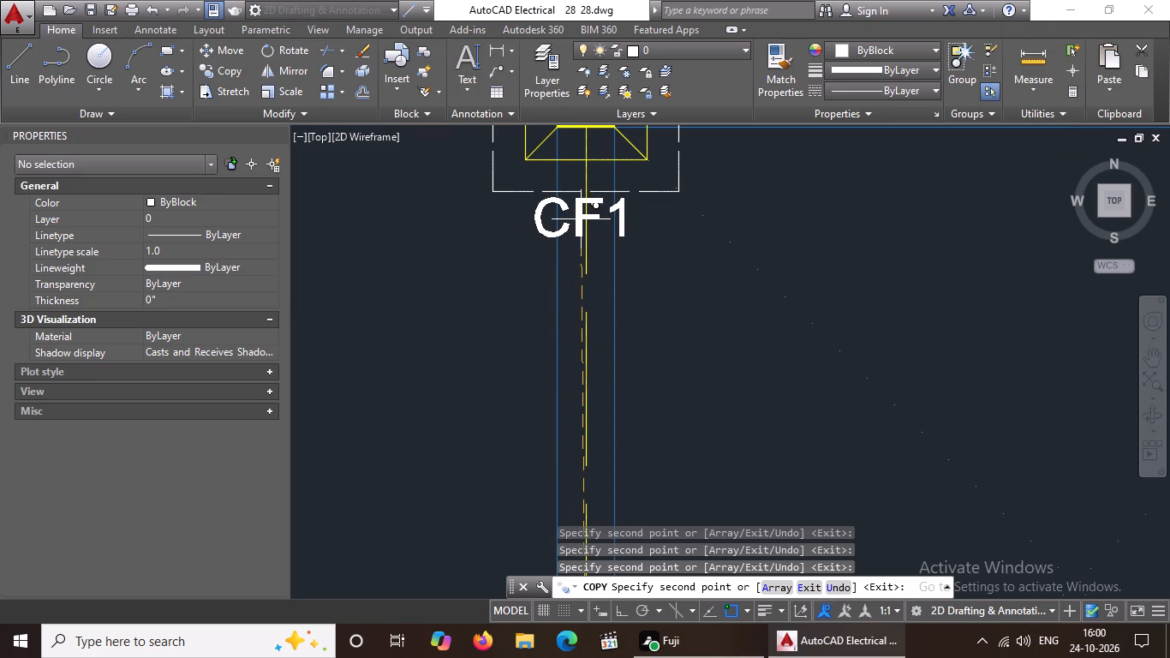
{"action": "left_click", "coordinate": [581, 221]}
{"action": "scroll", "coordinate": [592, 245], "scroll_direction": "down", "scroll_amount": 4}
{"action": "scroll", "coordinate": [761, 262], "scroll_direction": "up", "scroll_amount": 3}
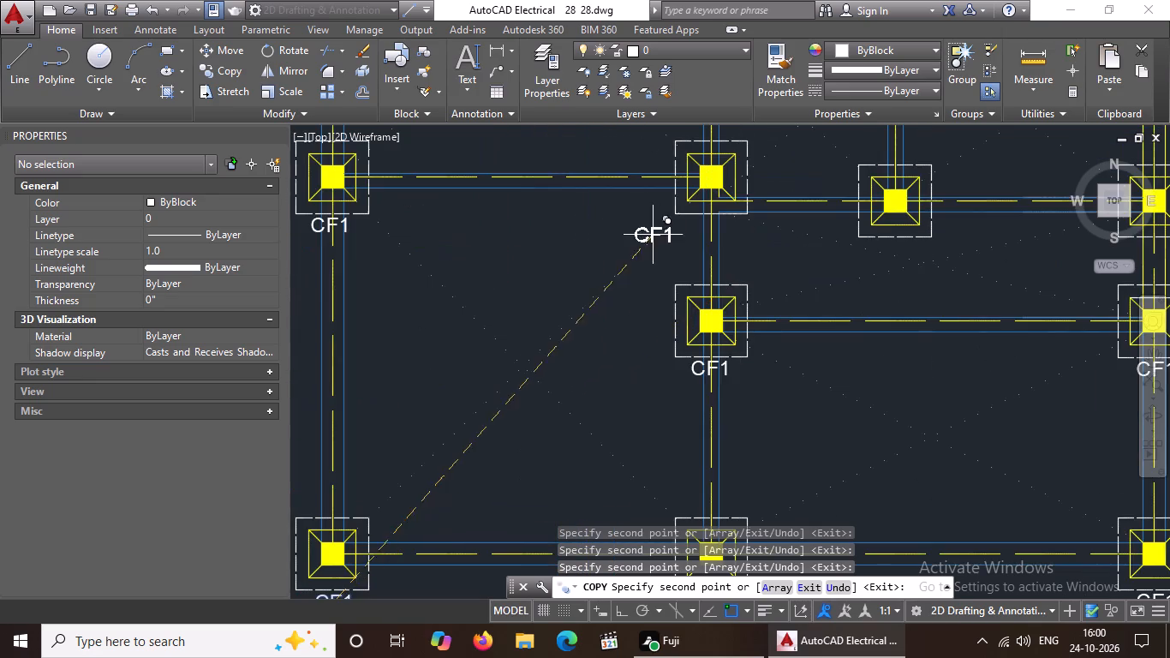
{"action": "scroll", "coordinate": [692, 231], "scroll_direction": "up", "scroll_amount": 2}
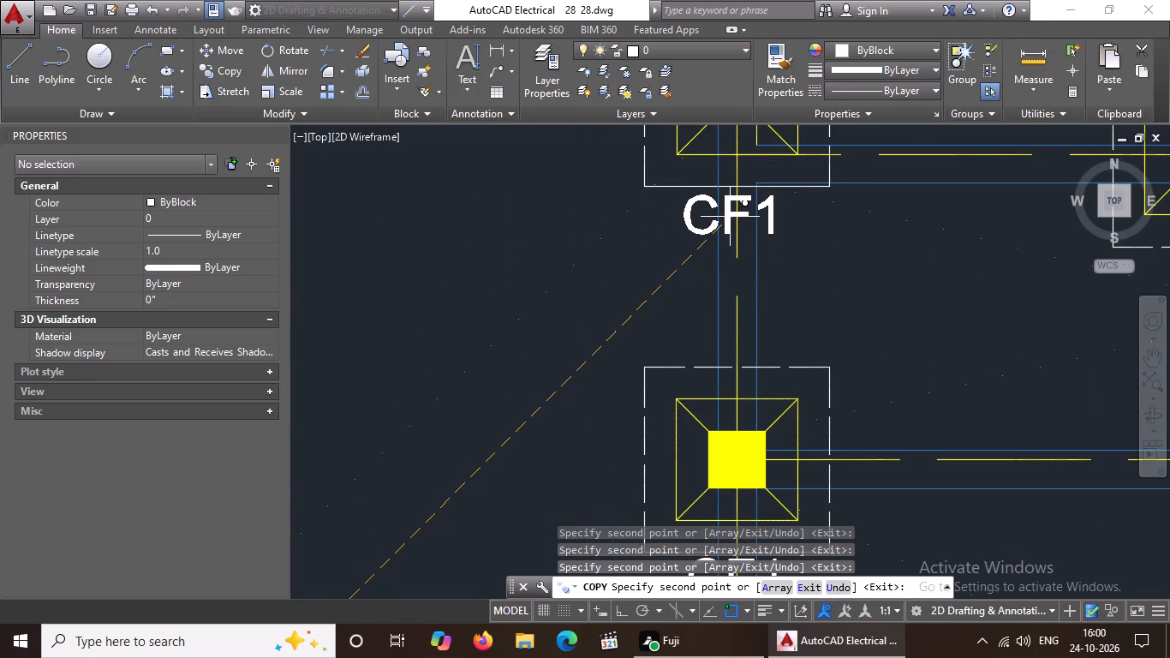
{"action": "left_click", "coordinate": [730, 214]}
Place CF1 copies below the intermediate footing and right-column footing at the lower edge of the small room bay.
{"action": "scroll", "coordinate": [730, 217], "scroll_direction": "down", "scroll_amount": 4}
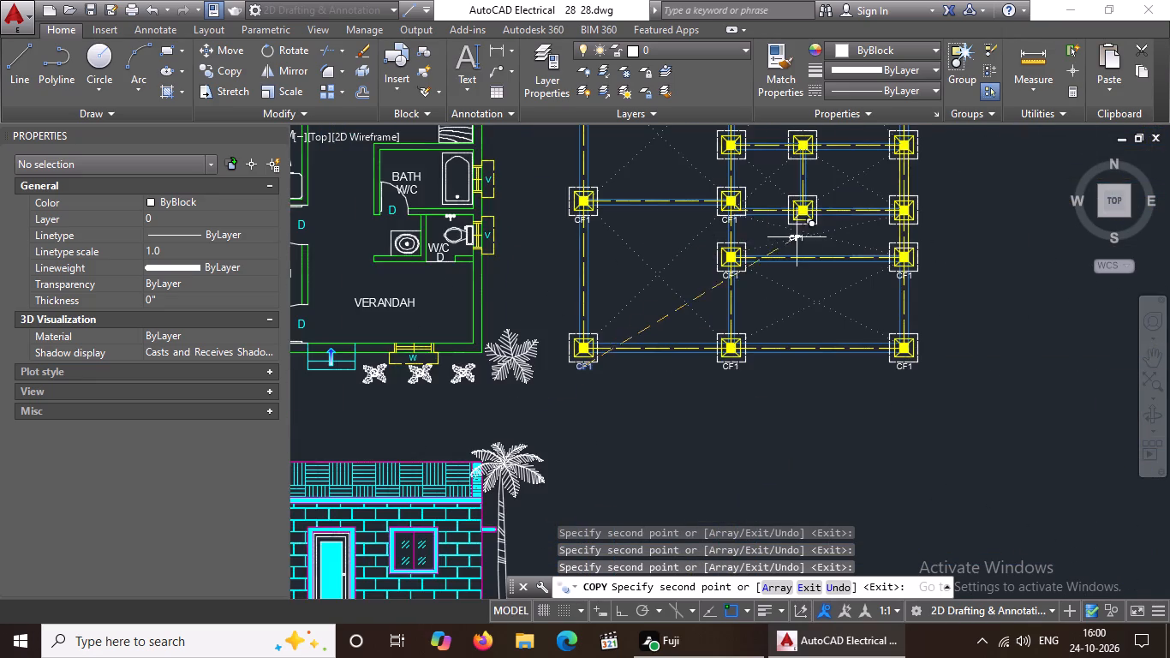
{"action": "scroll", "coordinate": [807, 226], "scroll_direction": "up", "scroll_amount": 6}
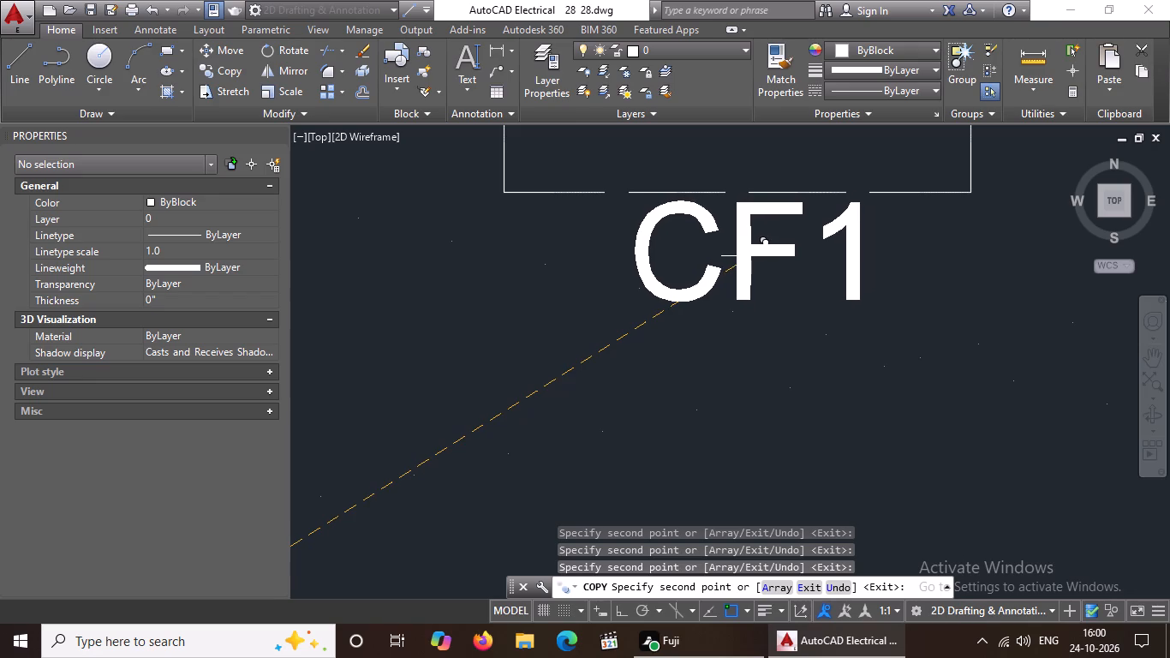
{"action": "left_click", "coordinate": [750, 254]}
{"action": "scroll", "coordinate": [749, 268], "scroll_direction": "down", "scroll_amount": 5}
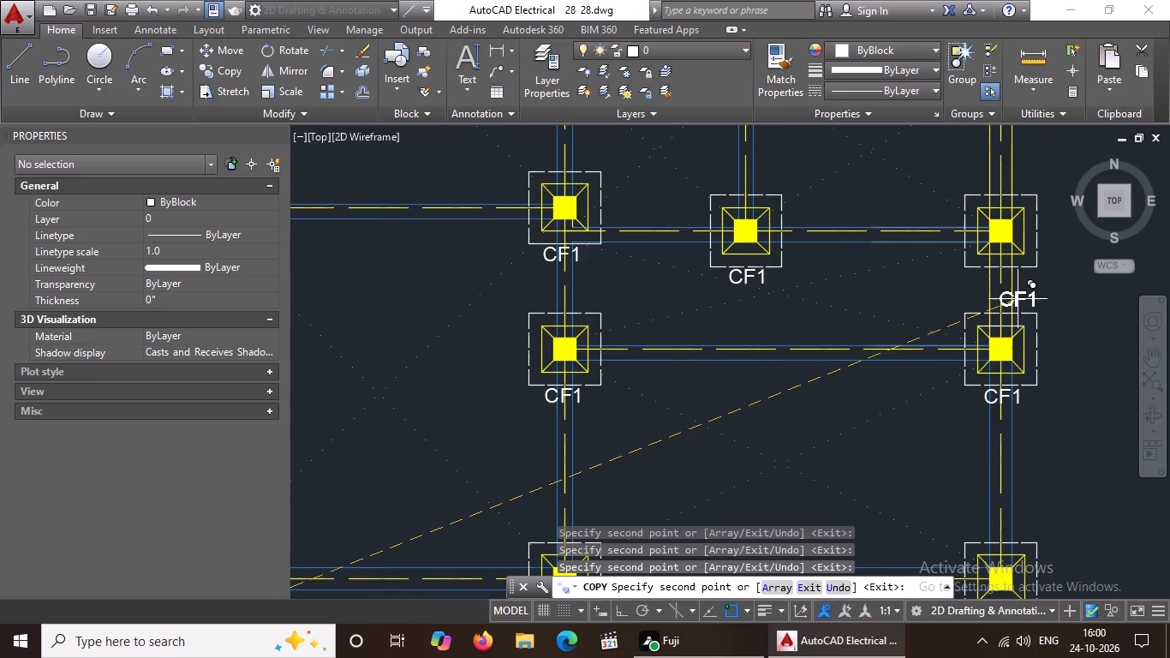
{"action": "scroll", "coordinate": [1012, 298], "scroll_direction": "up", "scroll_amount": 3}
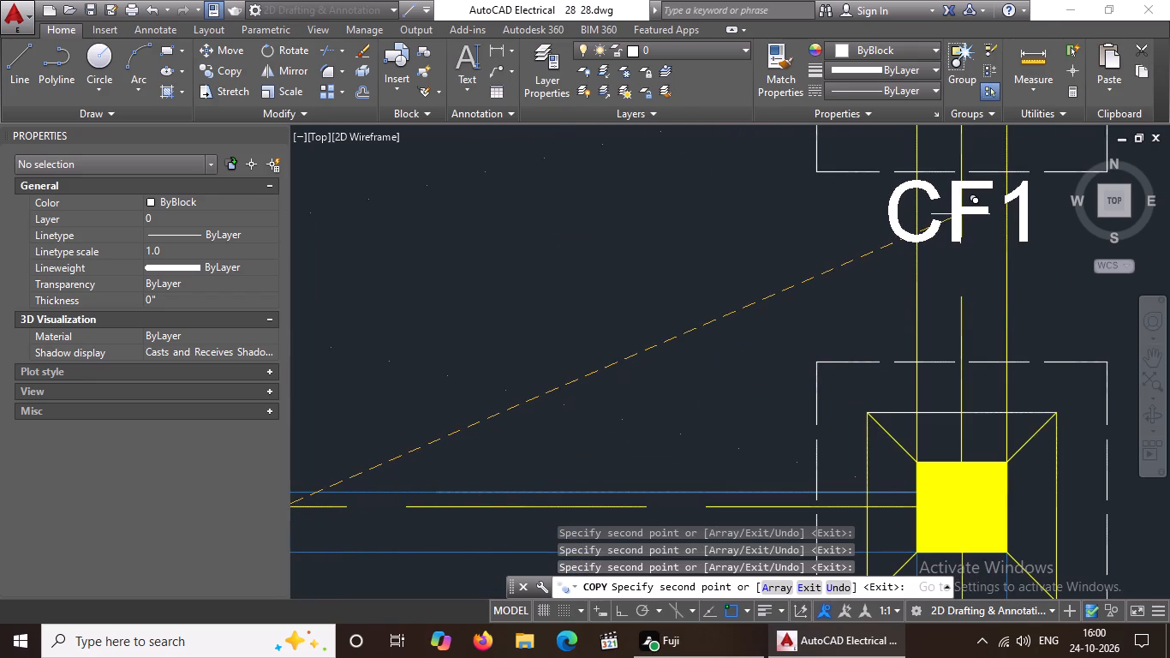
{"action": "left_click_drag", "start_coordinate": [960, 214], "coordinate": [962, 222]}
Place CF1 copies below the three footings along the small room bay's upper beam and finish copying.
{"action": "scroll", "coordinate": [964, 248], "scroll_direction": "up", "scroll_amount": 1}
{"action": "scroll", "coordinate": [964, 253], "scroll_direction": "down", "scroll_amount": 10}
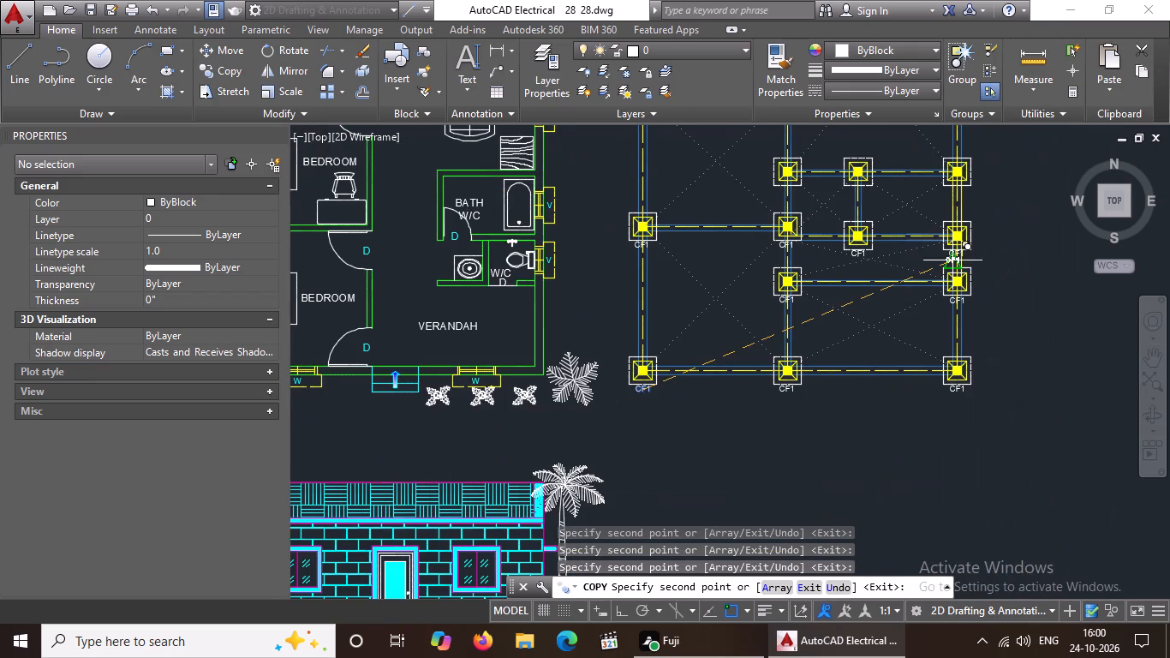
{"action": "scroll", "coordinate": [827, 182], "scroll_direction": "up", "scroll_amount": 4}
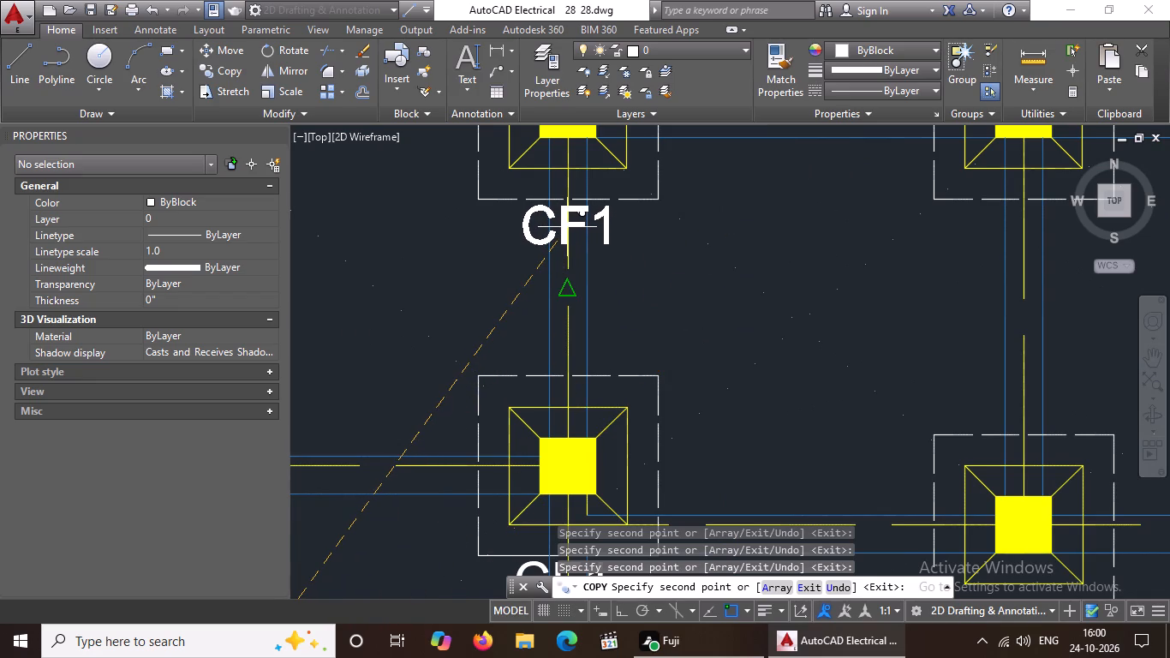
{"action": "left_click", "coordinate": [567, 227]}
{"action": "scroll", "coordinate": [595, 245], "scroll_direction": "down", "scroll_amount": 3}
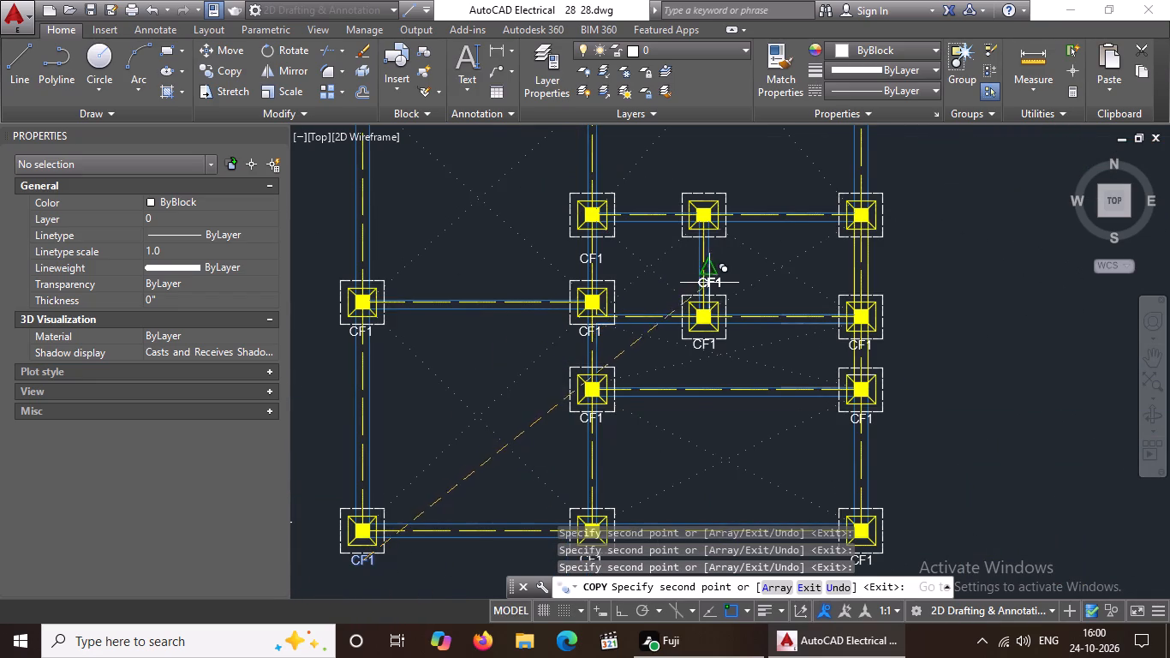
{"action": "scroll", "coordinate": [713, 242], "scroll_direction": "up", "scroll_amount": 3}
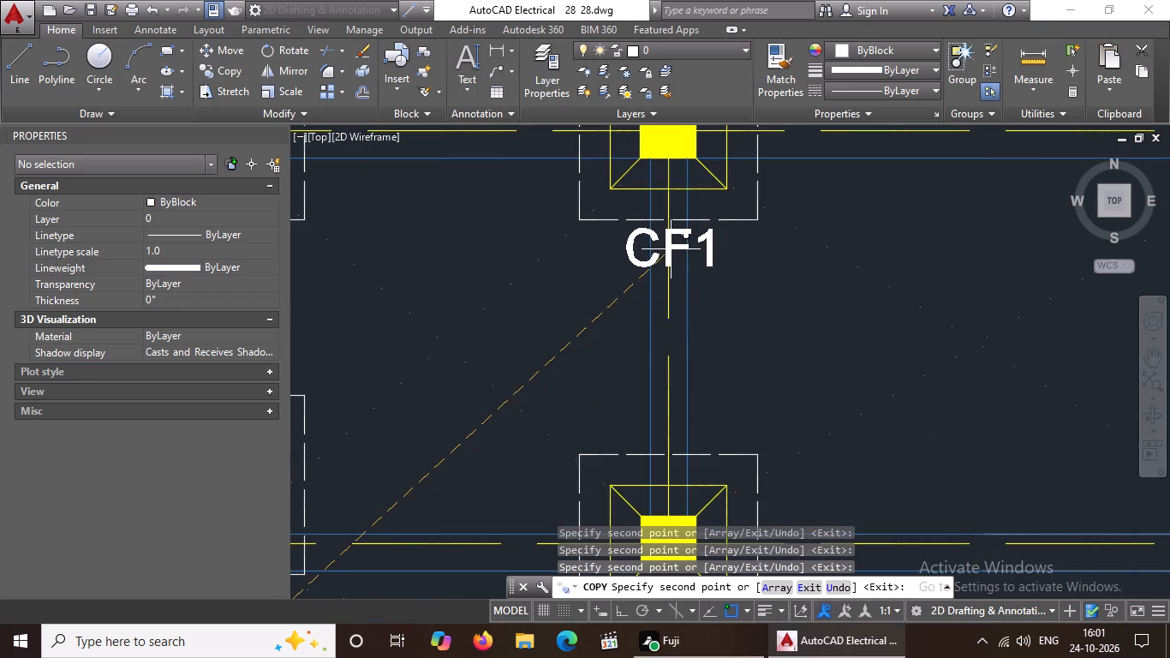
{"action": "left_click", "coordinate": [670, 249]}
{"action": "scroll", "coordinate": [719, 257], "scroll_direction": "down", "scroll_amount": 3}
{"action": "scroll", "coordinate": [869, 268], "scroll_direction": "up", "scroll_amount": 3}
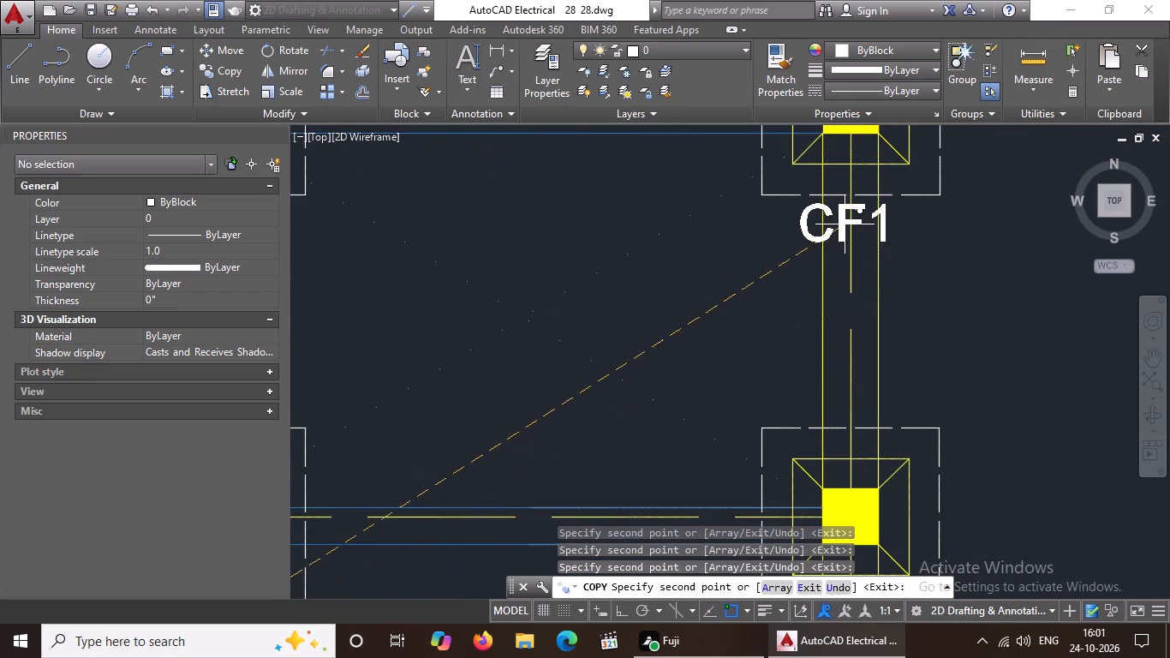
{"action": "left_click", "coordinate": [852, 224]}
{"action": "scroll", "coordinate": [889, 257], "scroll_direction": "down", "scroll_amount": 3}
{"action": "key", "text": "Escape"}
Move the CF1 label at the small bay's upper-left footing up so it sits just beneath the footing's dashed square.
{"action": "scroll", "coordinate": [647, 263], "scroll_direction": "up", "scroll_amount": 3}
{"action": "left_click", "coordinate": [463, 263]}
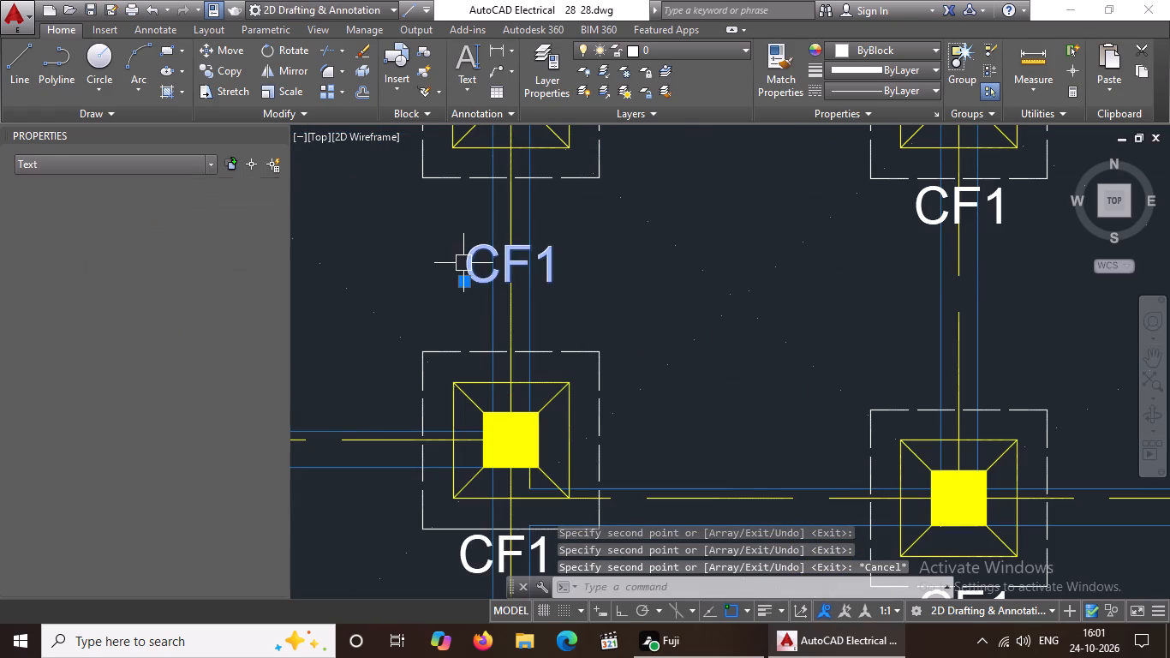
{"action": "left_click", "coordinate": [464, 276]}
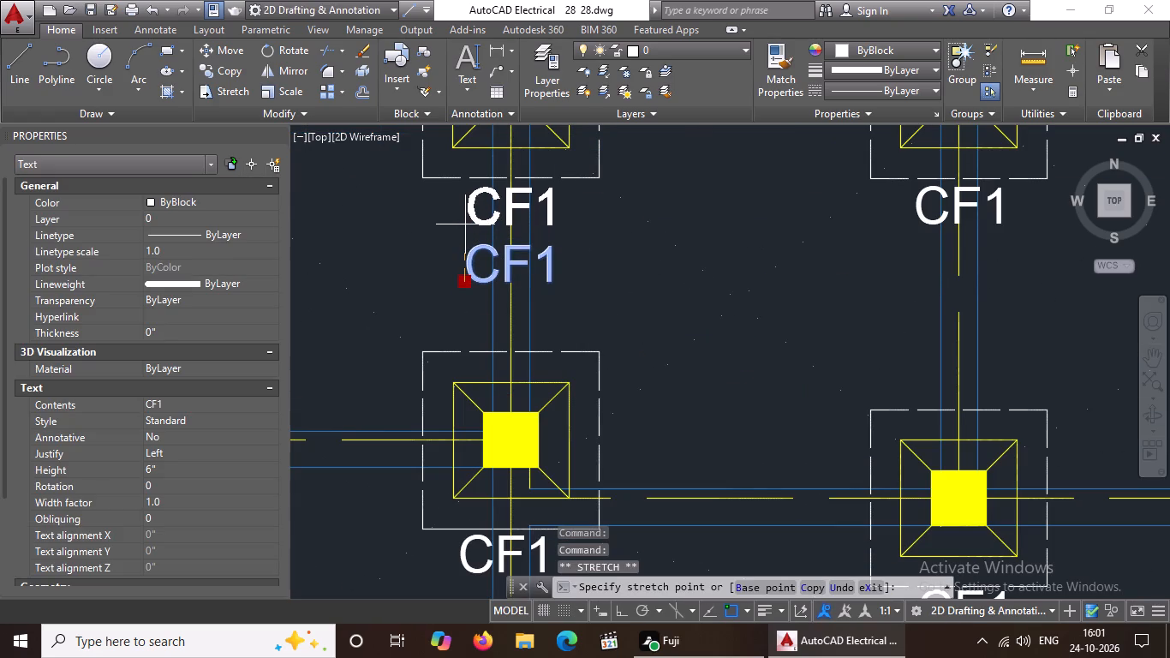
{"action": "left_click", "coordinate": [465, 224]}
{"action": "scroll", "coordinate": [582, 254], "scroll_direction": "down", "scroll_amount": 3}
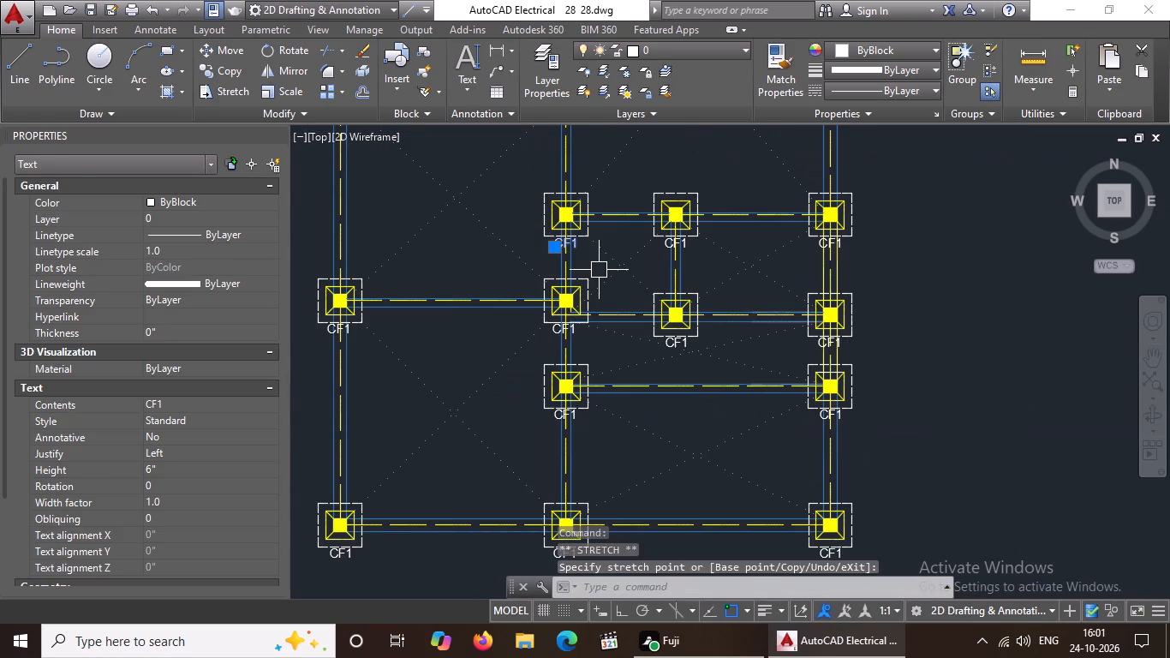
{"action": "key", "text": "Escape"}
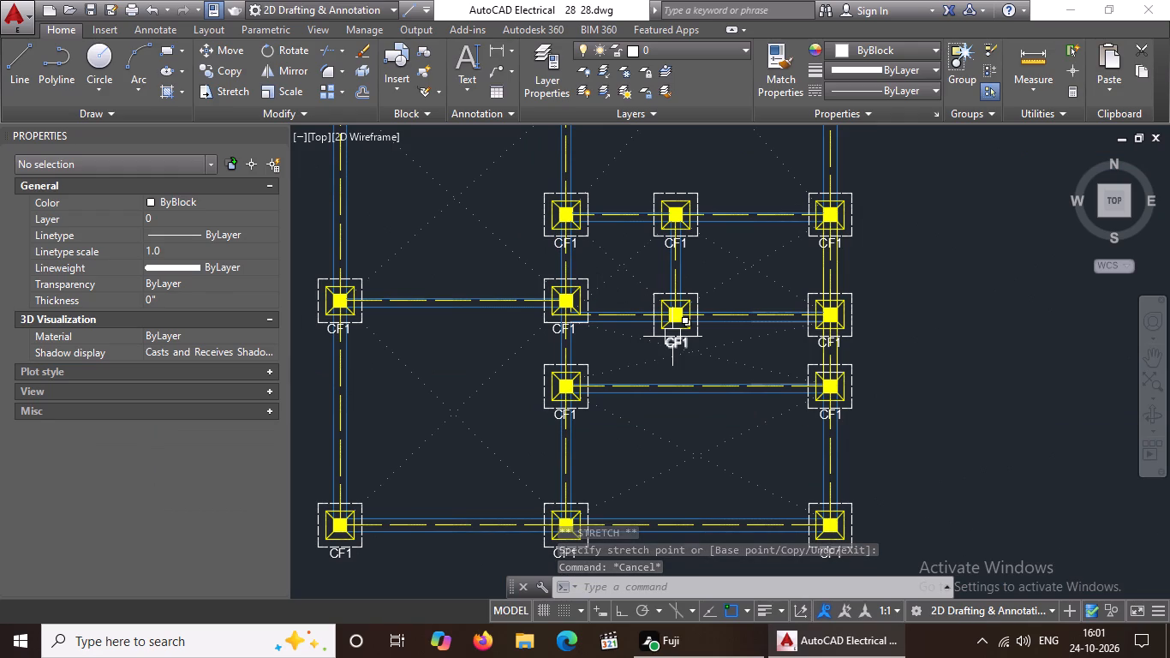
Copy the CF1 label from the small bay's upper-left footing to below the left-column and middle-column footings joined by the beam above.
{"action": "scroll", "coordinate": [600, 287], "scroll_direction": "down", "scroll_amount": 1}
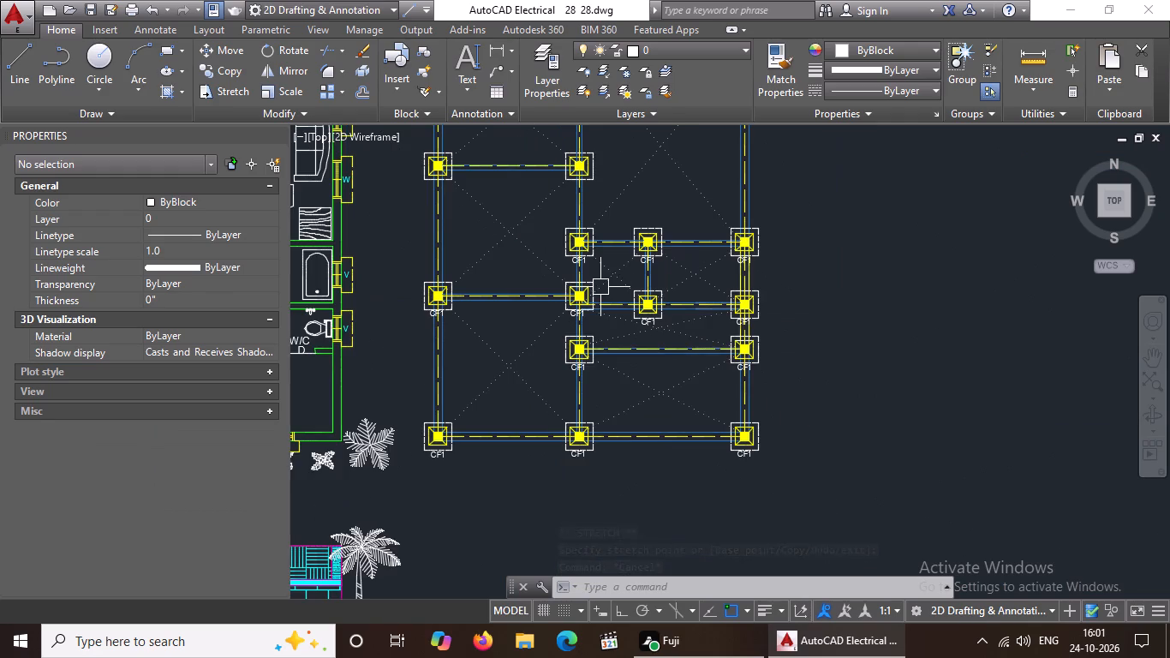
{"action": "middle_click_drag", "start_coordinate": [556, 238], "coordinate": [554, 302]}
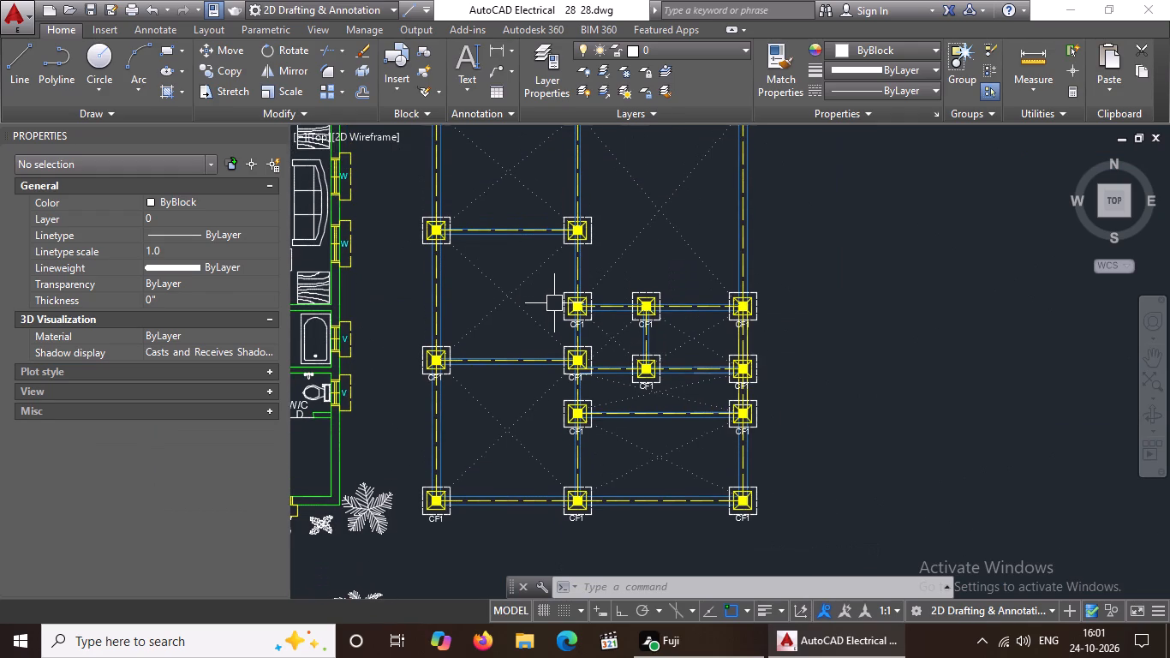
{"action": "scroll", "coordinate": [540, 296], "scroll_direction": "up", "scroll_amount": 3}
{"action": "scroll", "coordinate": [677, 352], "scroll_direction": "down", "scroll_amount": 2}
{"action": "scroll", "coordinate": [698, 393], "scroll_direction": "up", "scroll_amount": 3}
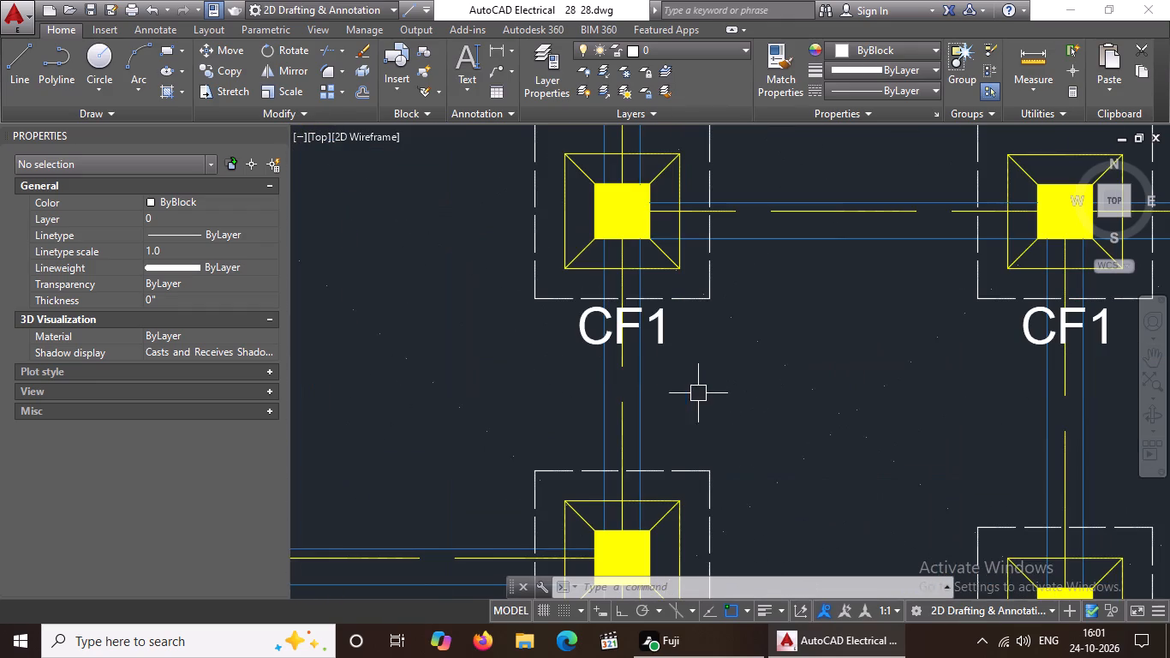
{"action": "left_click", "coordinate": [655, 323]}
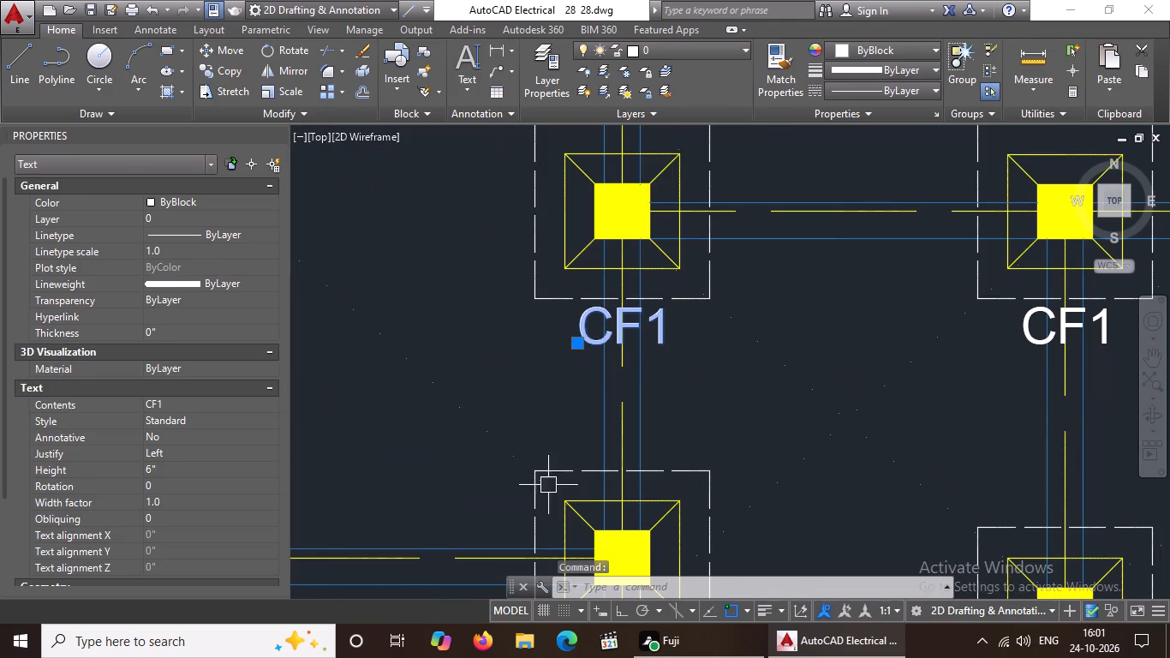
{"action": "left_click", "coordinate": [236, 69]}
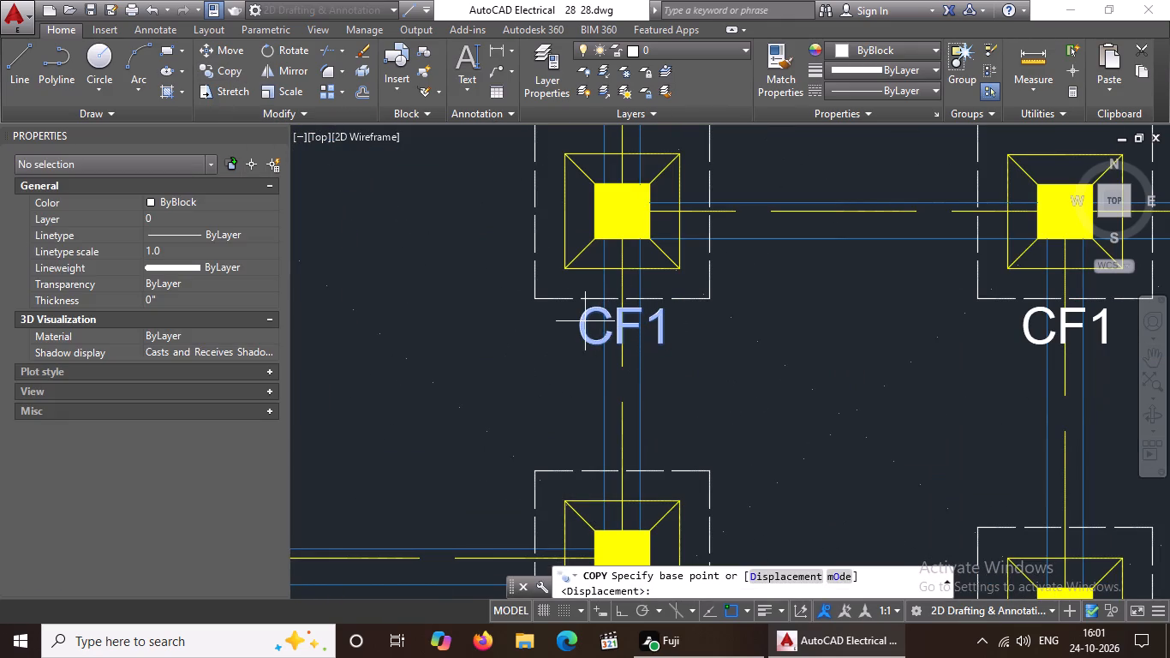
{"action": "left_click", "coordinate": [598, 332]}
{"action": "scroll", "coordinate": [598, 332], "scroll_direction": "down", "scroll_amount": 4}
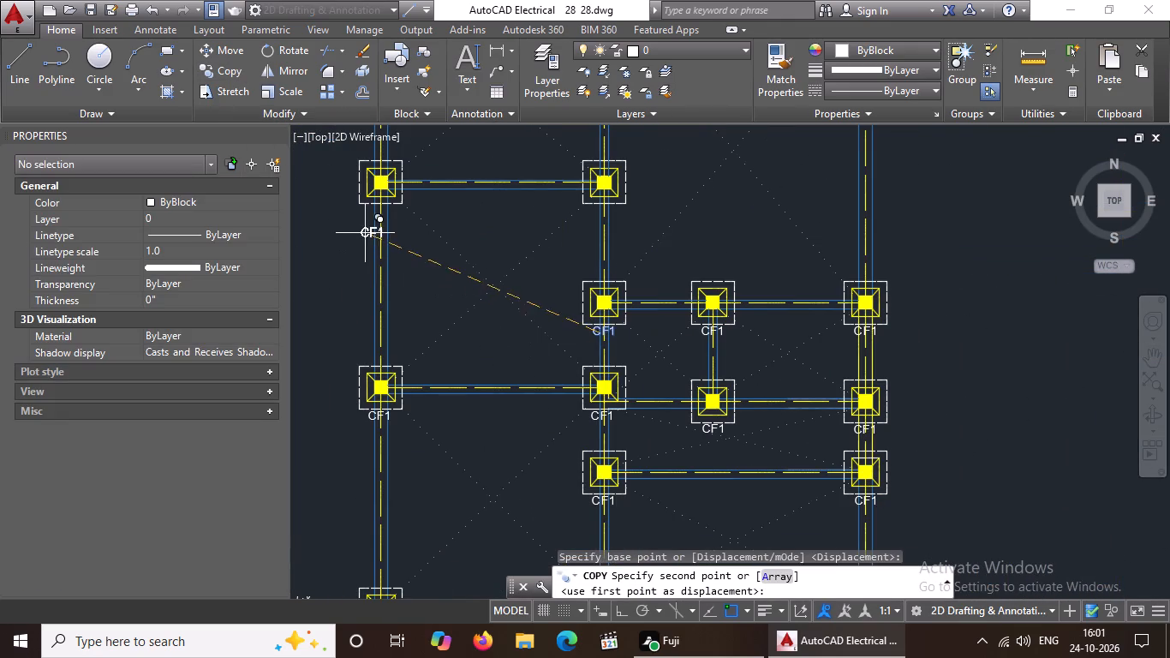
{"action": "scroll", "coordinate": [365, 233], "scroll_direction": "up", "scroll_amount": 3}
{"action": "scroll", "coordinate": [379, 256], "scroll_direction": "down", "scroll_amount": 2}
{"action": "scroll", "coordinate": [420, 323], "scroll_direction": "down", "scroll_amount": 3}
{"action": "scroll", "coordinate": [414, 296], "scroll_direction": "up", "scroll_amount": 7}
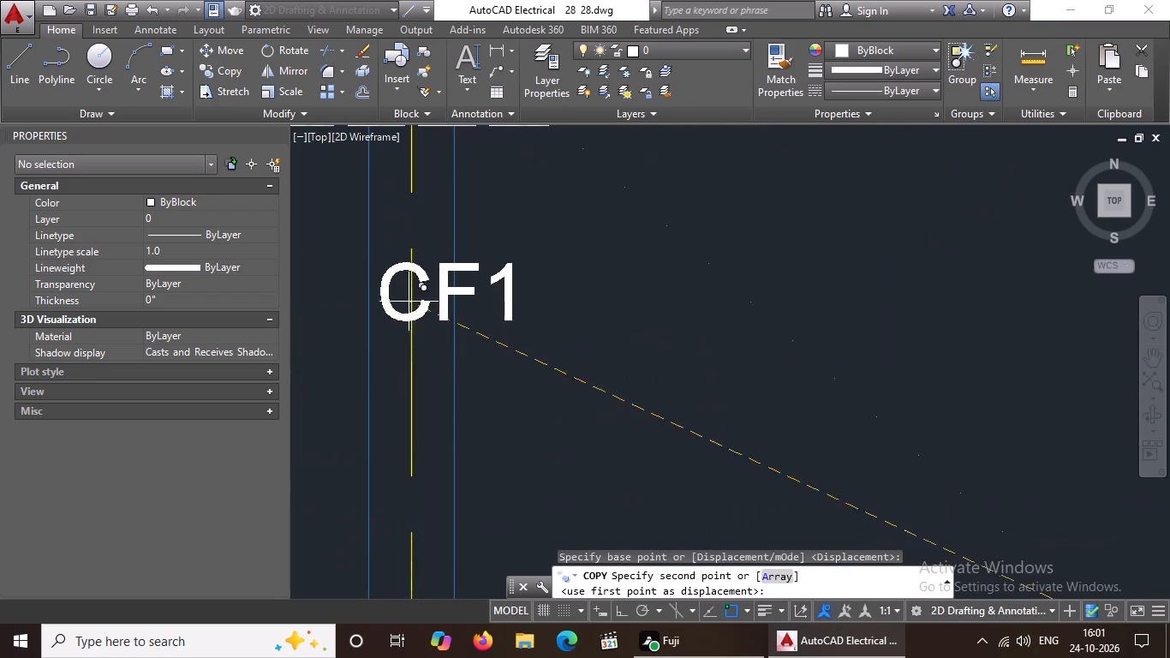
{"action": "scroll", "coordinate": [403, 269], "scroll_direction": "down", "scroll_amount": 3}
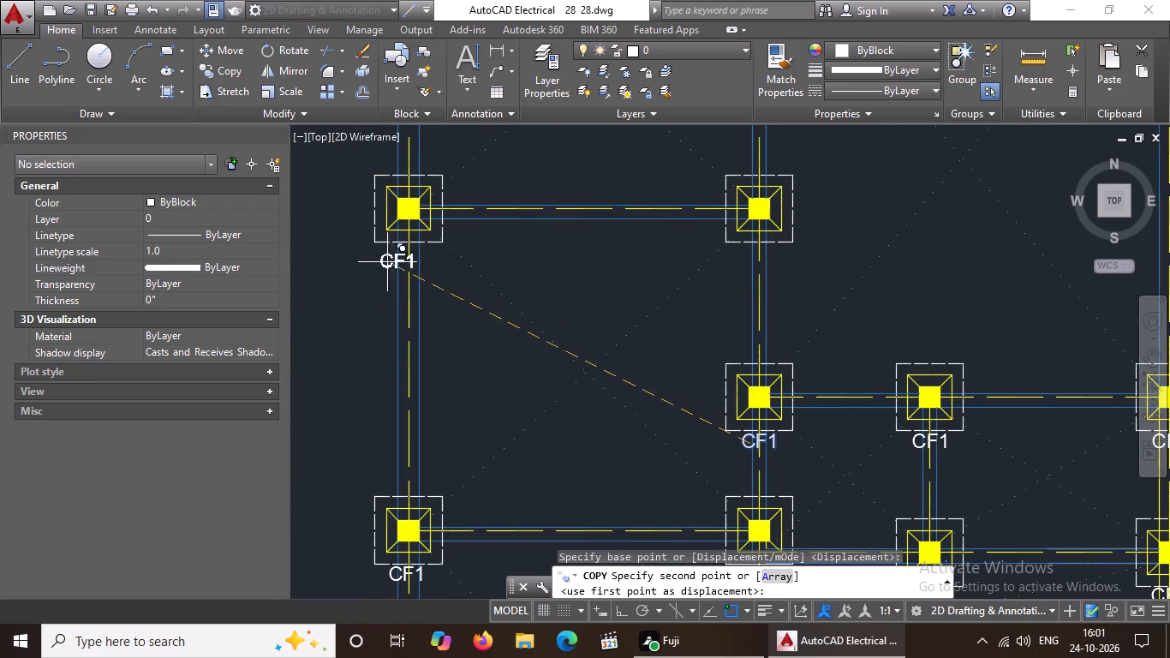
{"action": "scroll", "coordinate": [421, 240], "scroll_direction": "up", "scroll_amount": 3}
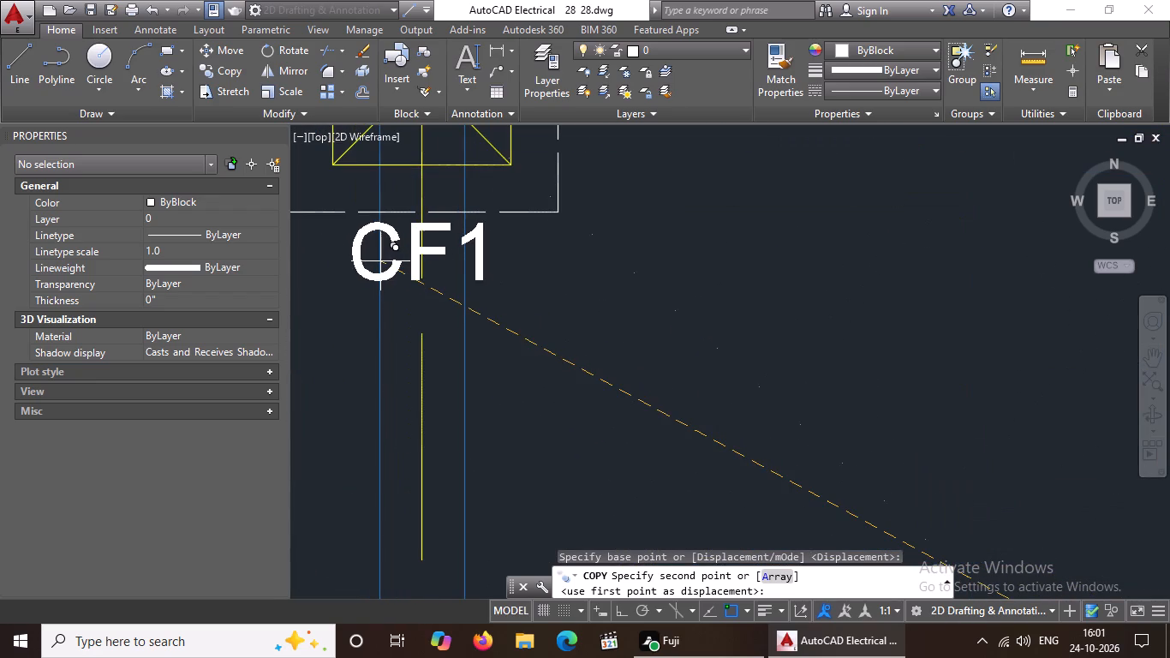
{"action": "left_click", "coordinate": [377, 260]}
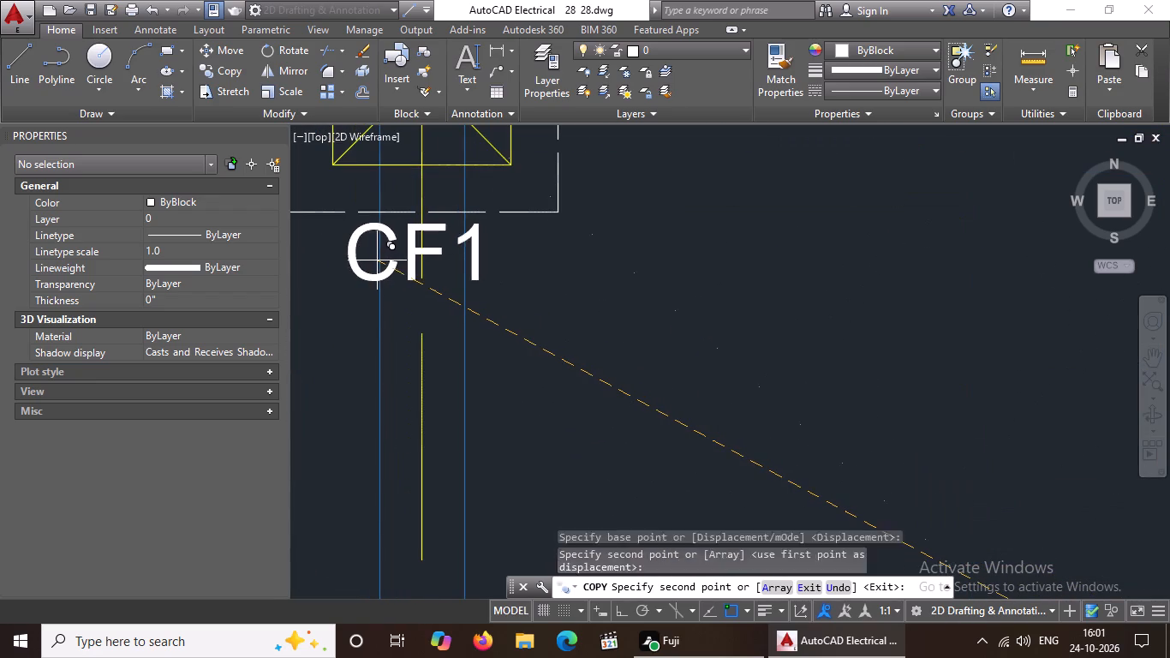
{"action": "scroll", "coordinate": [453, 276], "scroll_direction": "down", "scroll_amount": 3}
{"action": "scroll", "coordinate": [816, 293], "scroll_direction": "up", "scroll_amount": 2}
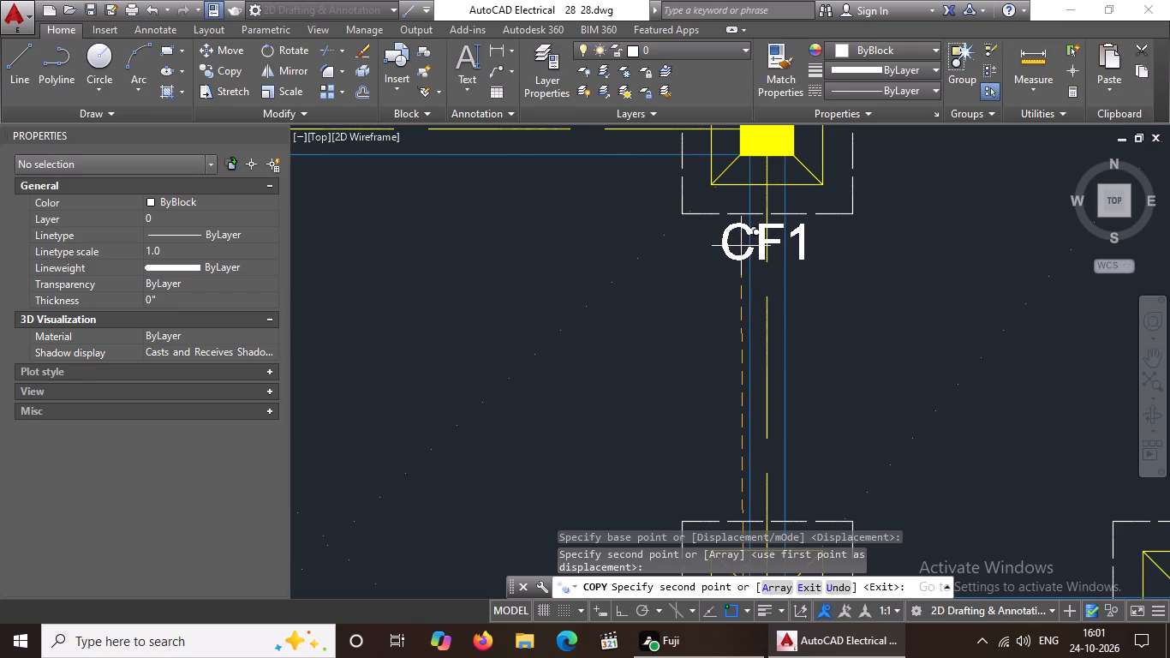
{"action": "left_click", "coordinate": [741, 244]}
Place CF1 copies below the left-column and middle-column footings along the second beam from the top of the foundation plan.
{"action": "scroll", "coordinate": [745, 250], "scroll_direction": "down", "scroll_amount": 7}
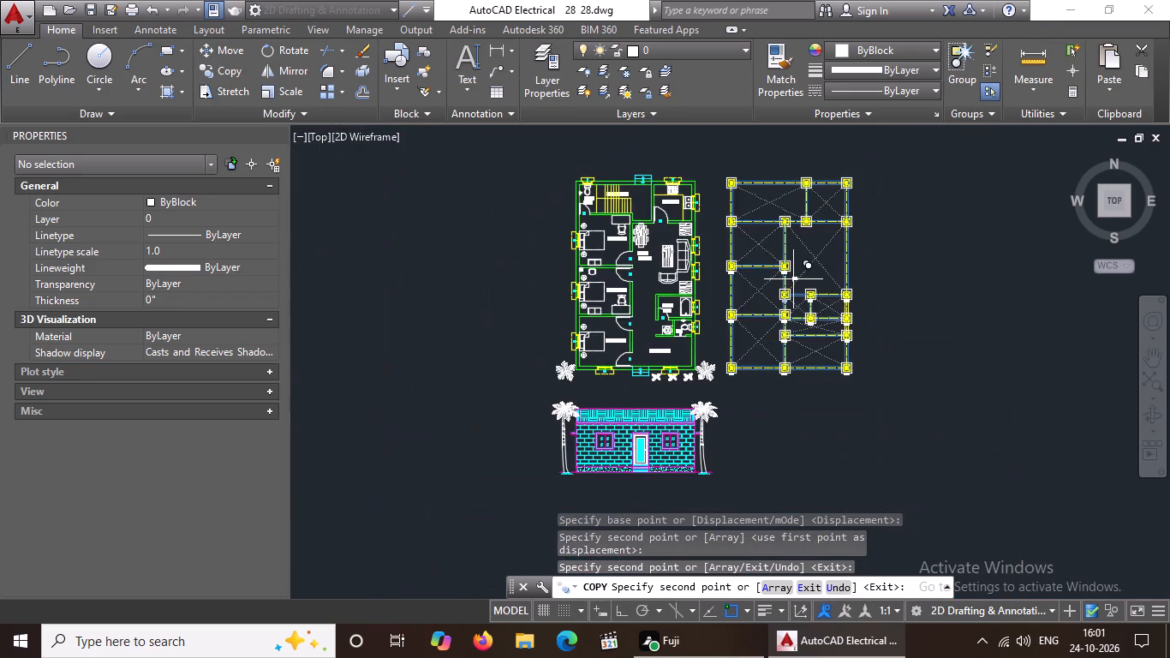
{"action": "scroll", "coordinate": [764, 209], "scroll_direction": "up", "scroll_amount": 6}
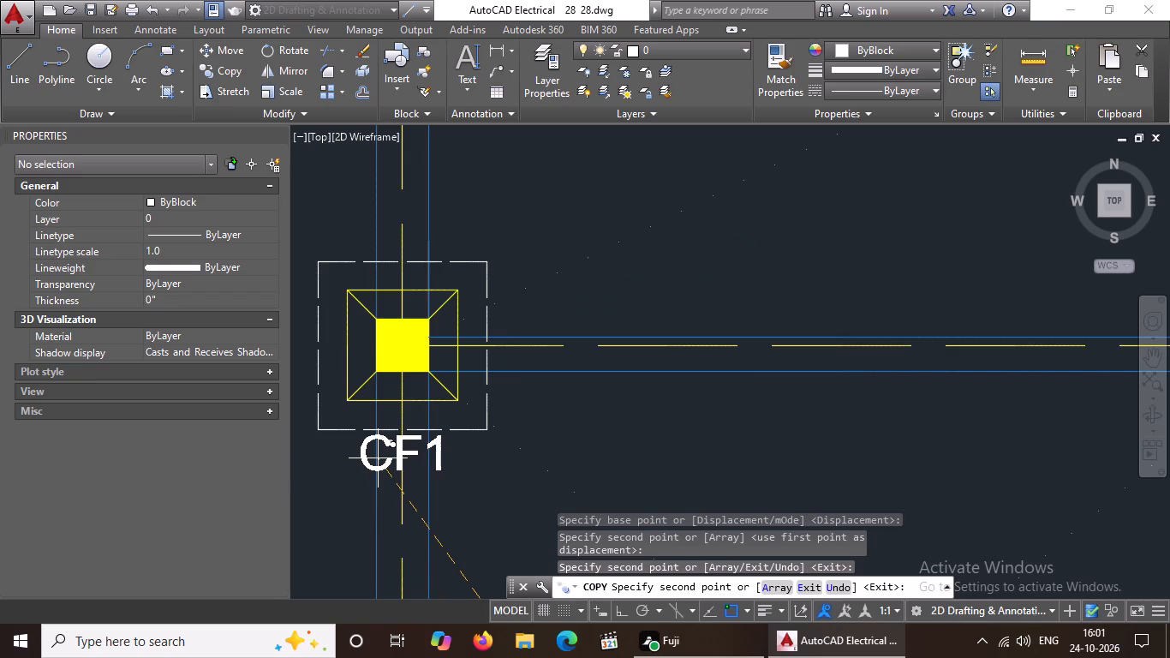
{"action": "left_click", "coordinate": [378, 458]}
{"action": "scroll", "coordinate": [597, 478], "scroll_direction": "down", "scroll_amount": 4}
{"action": "scroll", "coordinate": [701, 493], "scroll_direction": "up", "scroll_amount": 4}
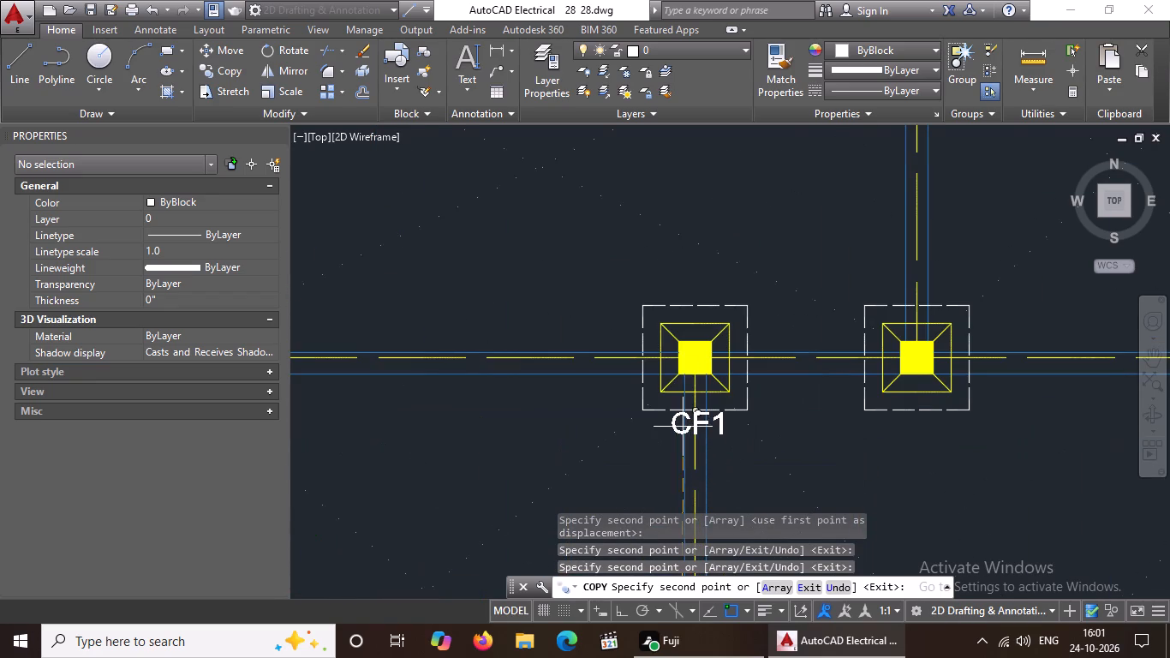
{"action": "scroll", "coordinate": [688, 450], "scroll_direction": "up", "scroll_amount": 3}
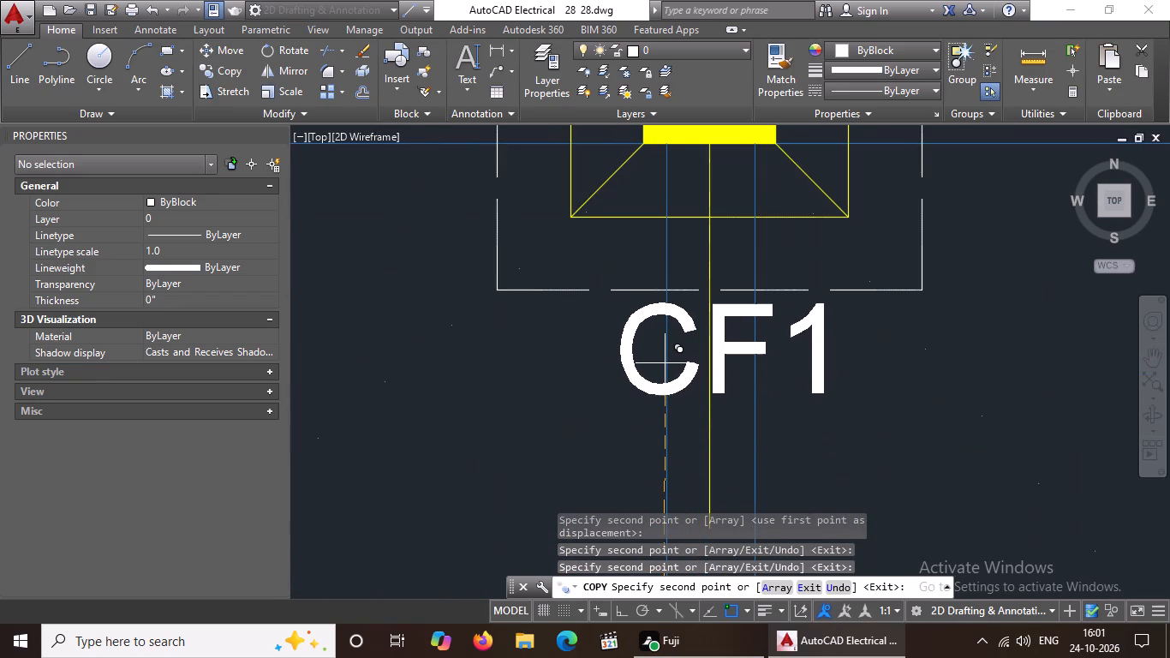
{"action": "left_click", "coordinate": [665, 361]}
Place CF1 copies for the remaining intermediate footing and the right-column footing along the second beam from the top.
{"action": "scroll", "coordinate": [665, 361], "scroll_direction": "down", "scroll_amount": 4}
{"action": "scroll", "coordinate": [964, 404], "scroll_direction": "down", "scroll_amount": 2}
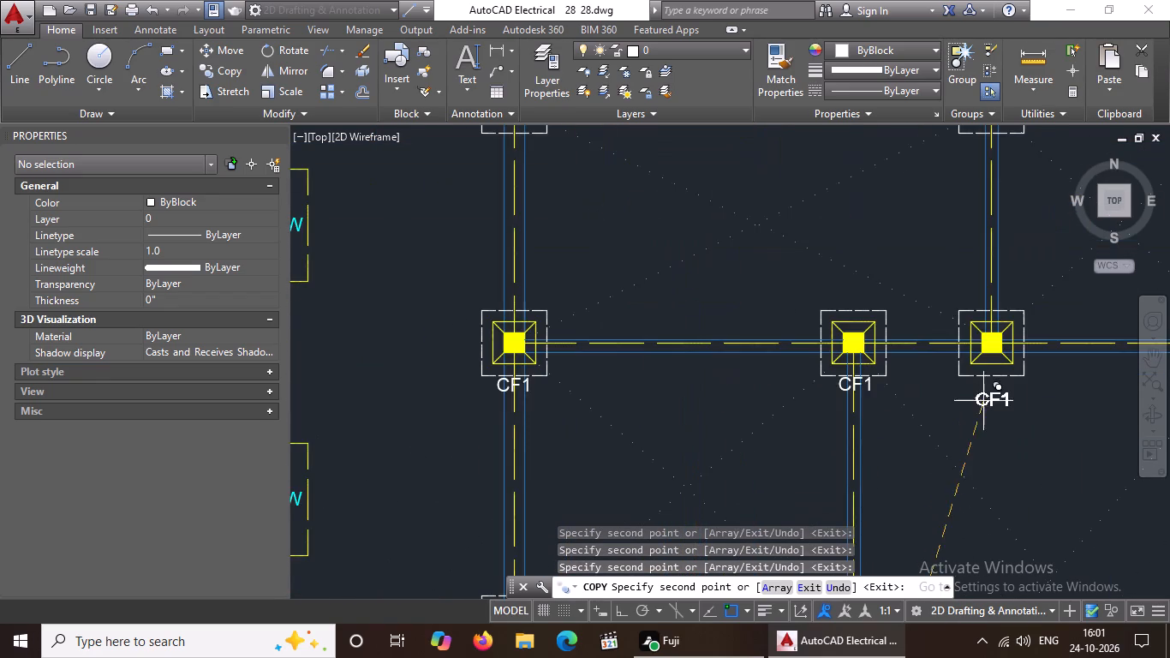
{"action": "scroll", "coordinate": [994, 394], "scroll_direction": "up", "scroll_amount": 4}
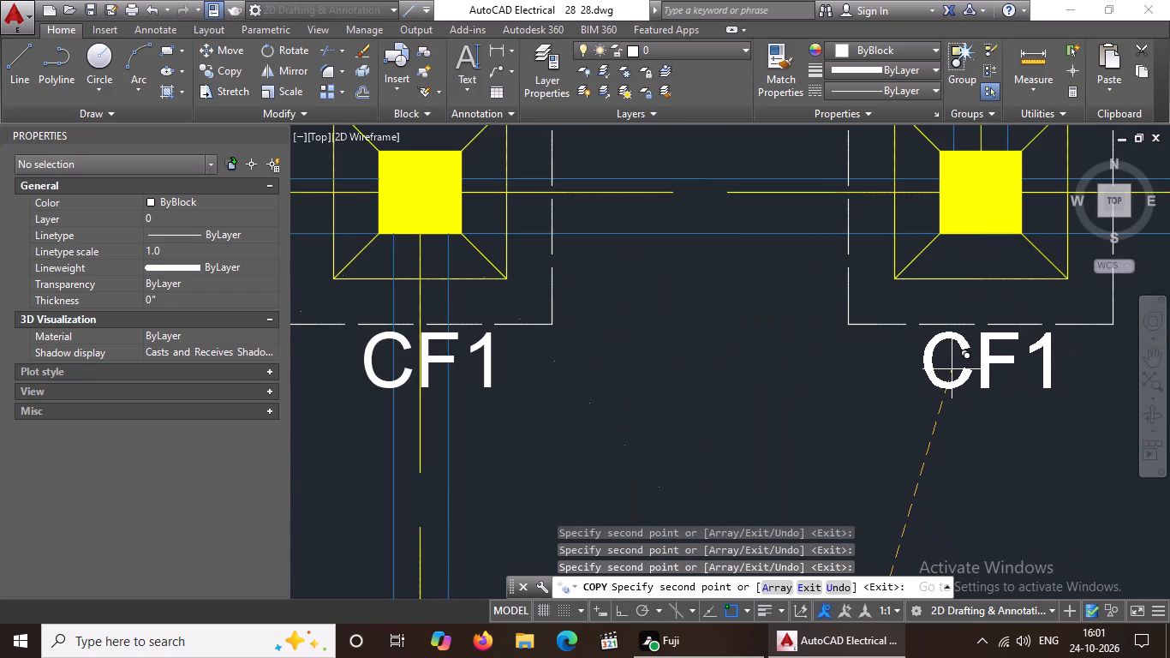
{"action": "left_click", "coordinate": [951, 369]}
{"action": "scroll", "coordinate": [948, 374], "scroll_direction": "down", "scroll_amount": 4}
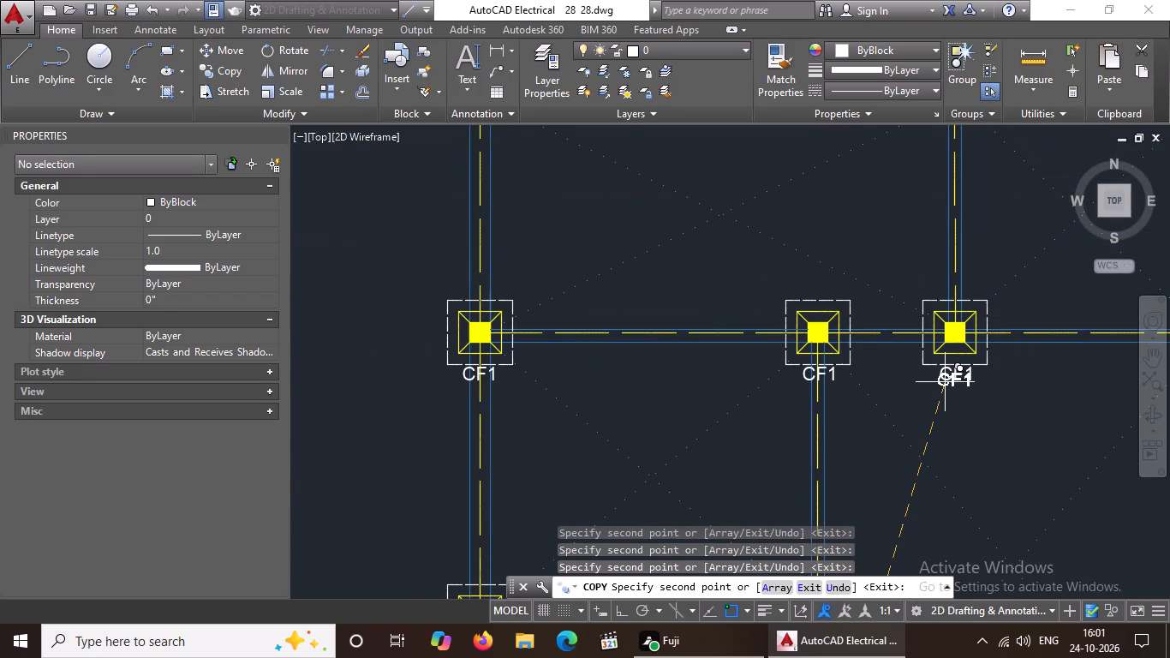
{"action": "scroll", "coordinate": [923, 368], "scroll_direction": "down", "scroll_amount": 3}
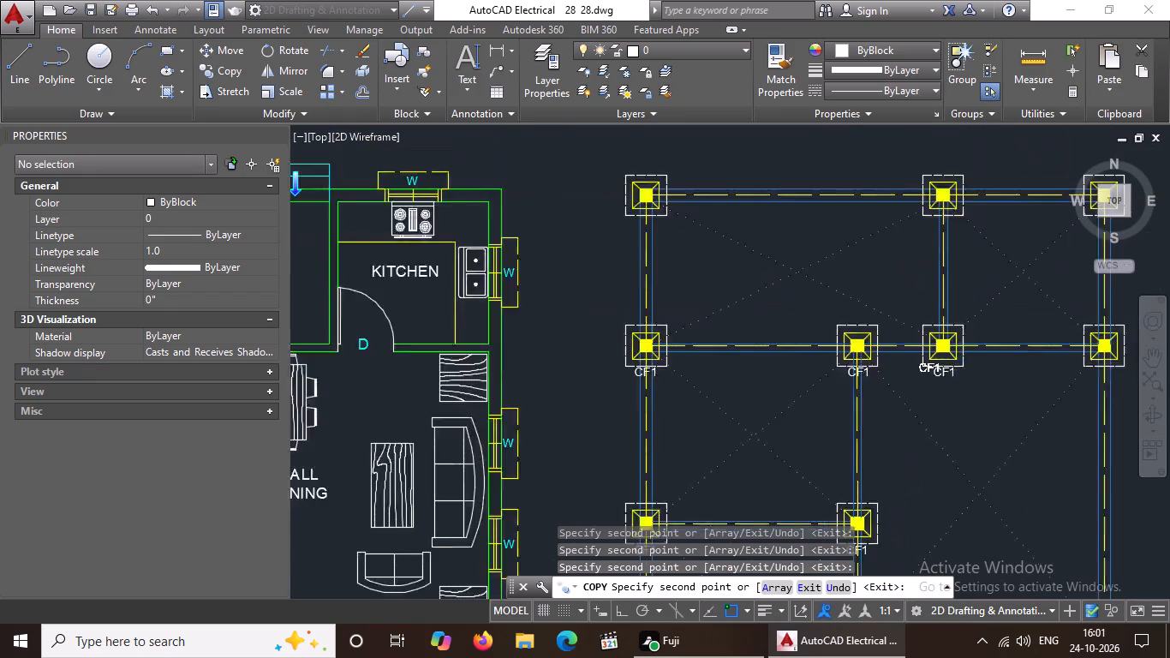
{"action": "scroll", "coordinate": [1025, 349], "scroll_direction": "up", "scroll_amount": 3}
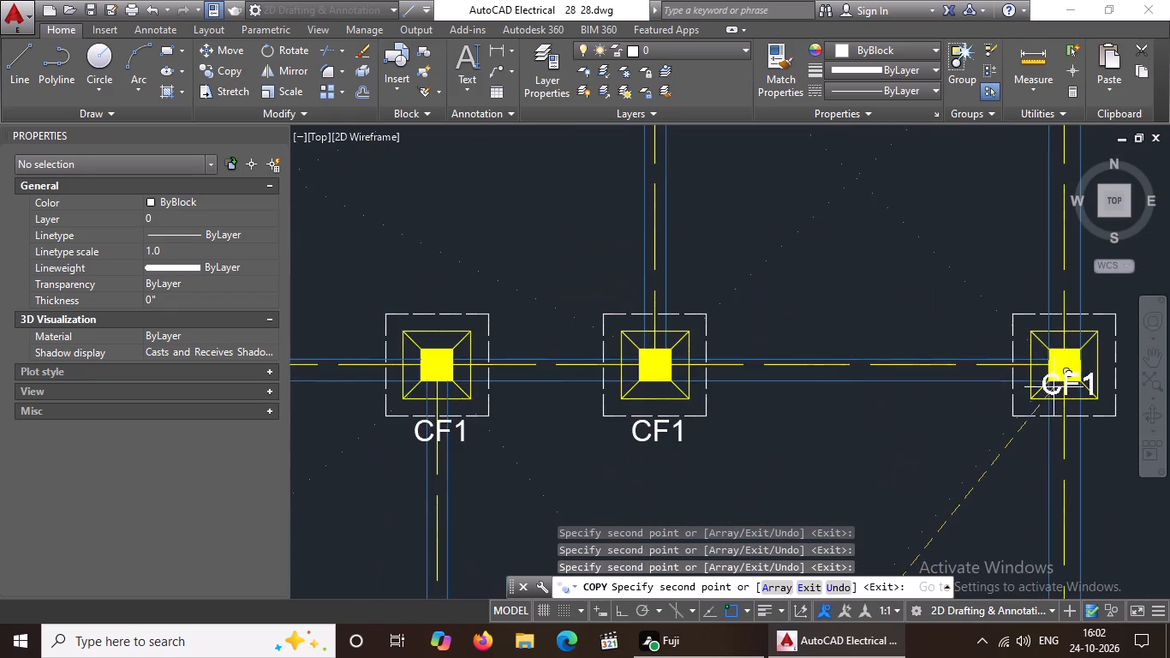
{"action": "scroll", "coordinate": [1054, 399], "scroll_direction": "down", "scroll_amount": 3}
{"action": "scroll", "coordinate": [1094, 438], "scroll_direction": "up", "scroll_amount": 3}
{"action": "scroll", "coordinate": [996, 376], "scroll_direction": "up", "scroll_amount": 4}
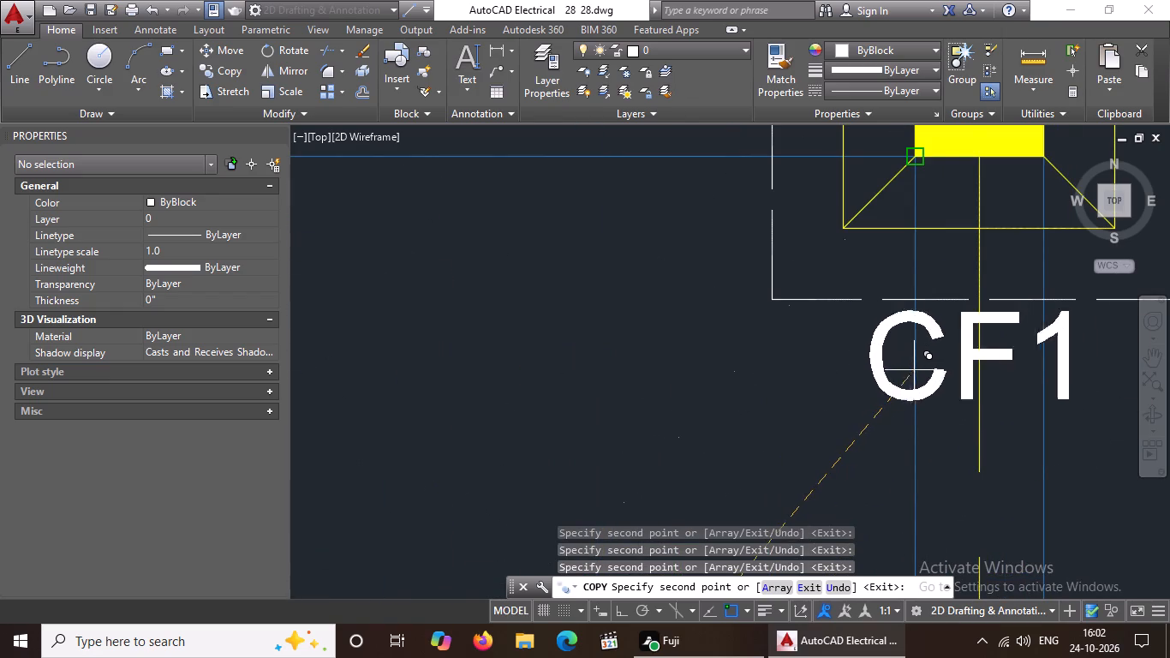
{"action": "left_click", "coordinate": [914, 374]}
Place CF1 copies for the left, intermediate and right footings along the plan's top beam and finish copying.
{"action": "scroll", "coordinate": [863, 368], "scroll_direction": "down", "scroll_amount": 7}
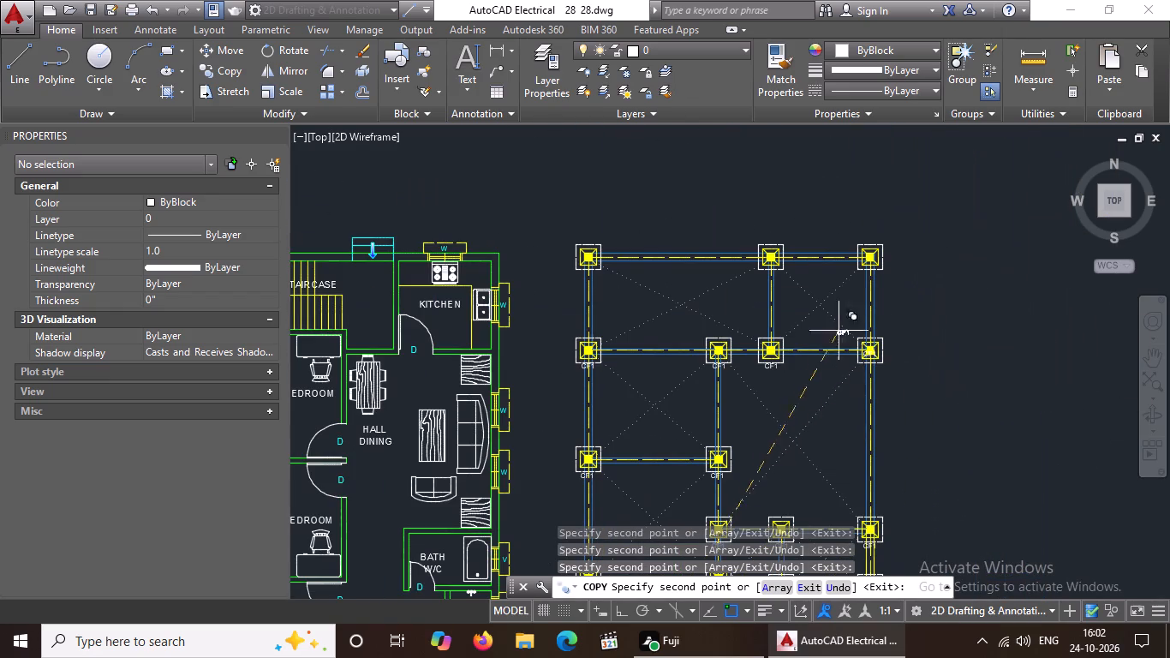
{"action": "scroll", "coordinate": [602, 296], "scroll_direction": "up", "scroll_amount": 4}
{"action": "scroll", "coordinate": [463, 237], "scroll_direction": "down", "scroll_amount": 3}
{"action": "scroll", "coordinate": [454, 227], "scroll_direction": "up", "scroll_amount": 4}
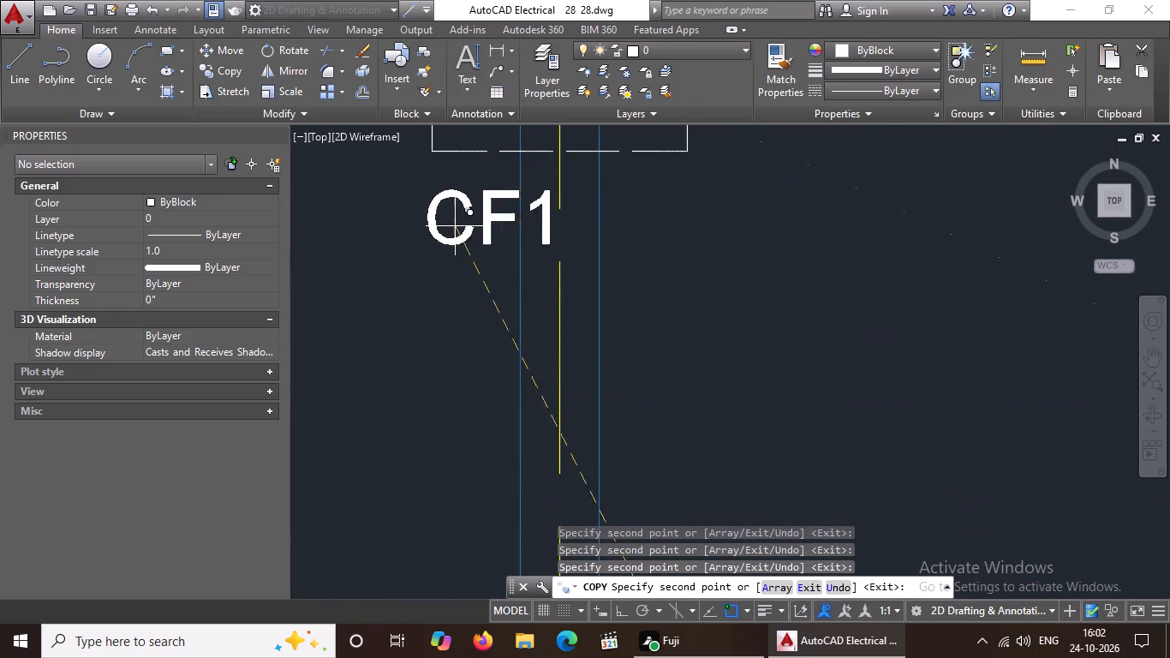
{"action": "left_click", "coordinate": [515, 199]}
{"action": "scroll", "coordinate": [528, 227], "scroll_direction": "down", "scroll_amount": 2}
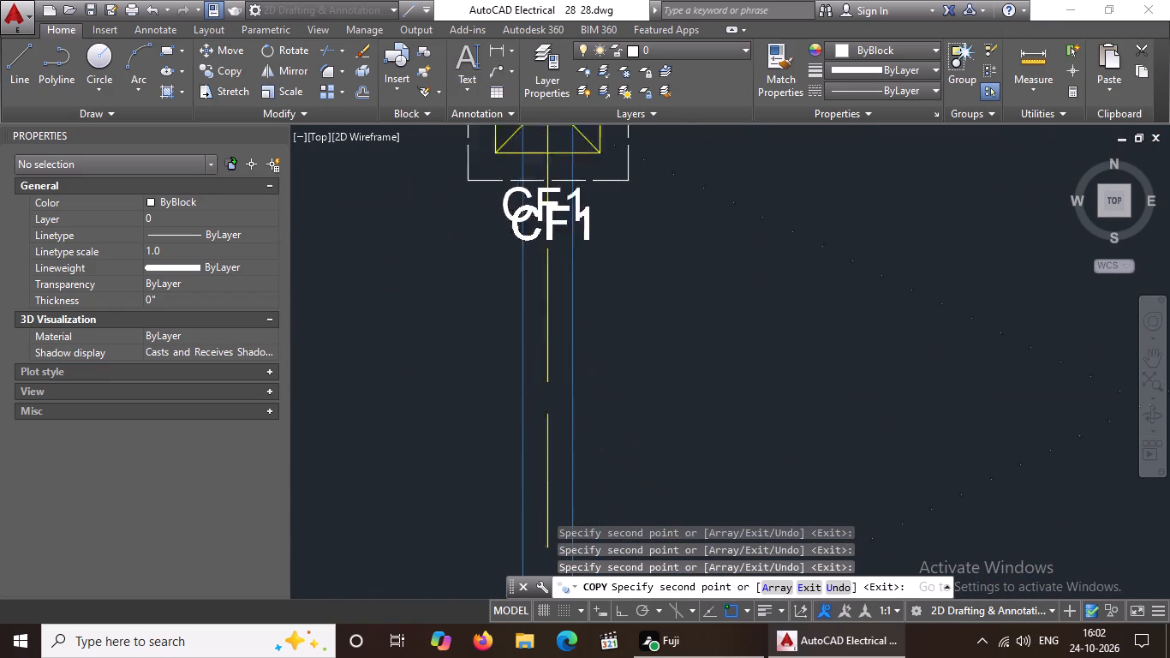
{"action": "scroll", "coordinate": [533, 234], "scroll_direction": "down", "scroll_amount": 1}
{"action": "scroll", "coordinate": [1029, 245], "scroll_direction": "up", "scroll_amount": 2}
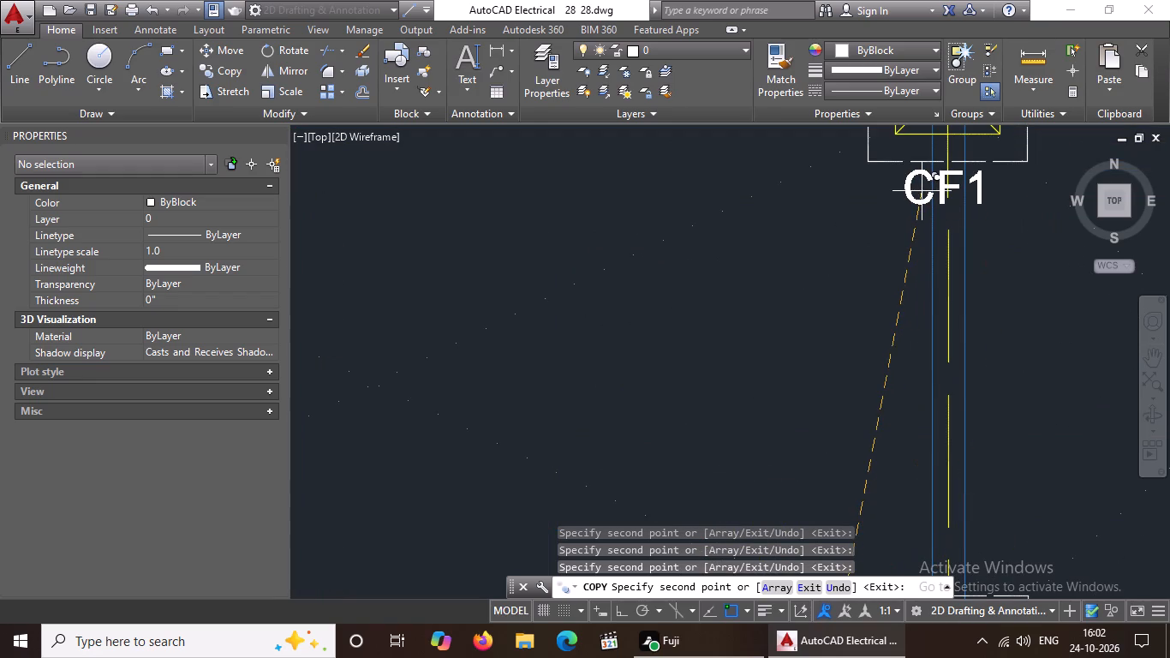
{"action": "left_click", "coordinate": [922, 190]}
{"action": "scroll", "coordinate": [923, 211], "scroll_direction": "down", "scroll_amount": 3}
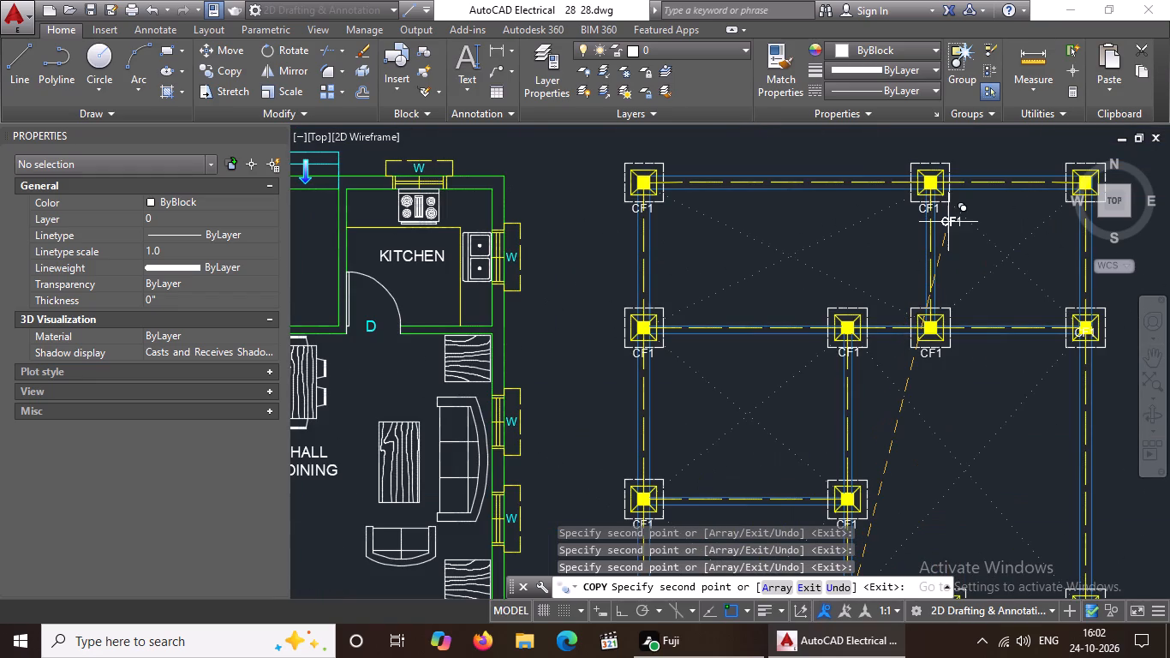
{"action": "scroll", "coordinate": [952, 222], "scroll_direction": "down", "scroll_amount": 1}
{"action": "scroll", "coordinate": [1083, 224], "scroll_direction": "up", "scroll_amount": 2}
{"action": "scroll", "coordinate": [970, 206], "scroll_direction": "up", "scroll_amount": 3}
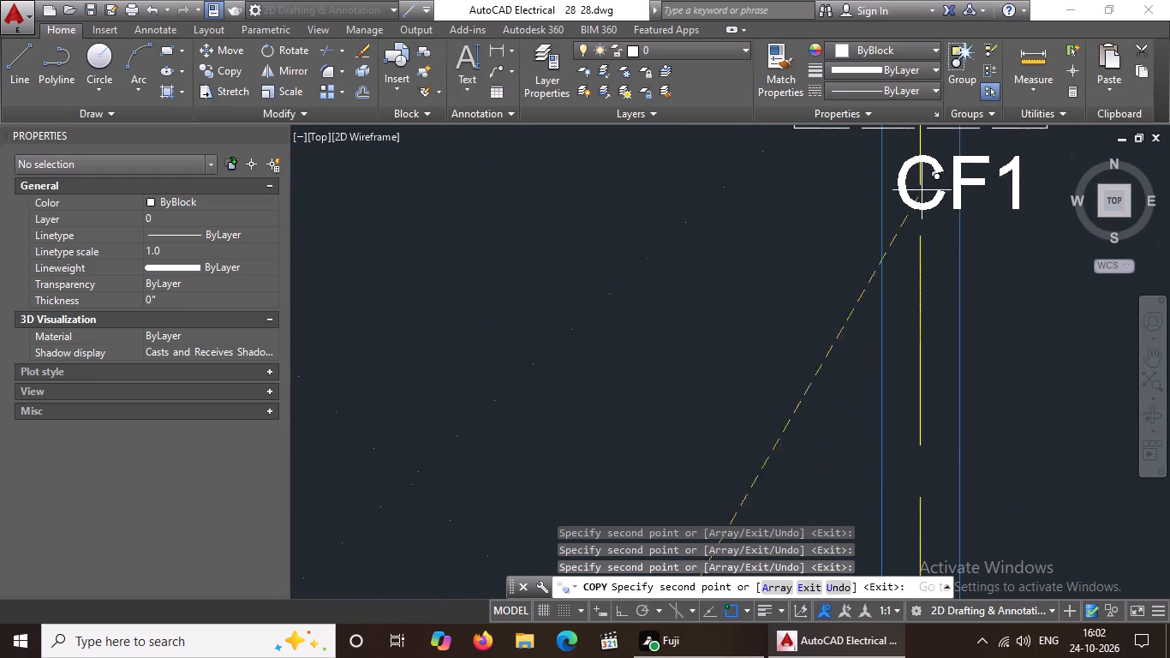
{"action": "left_click", "coordinate": [880, 173]}
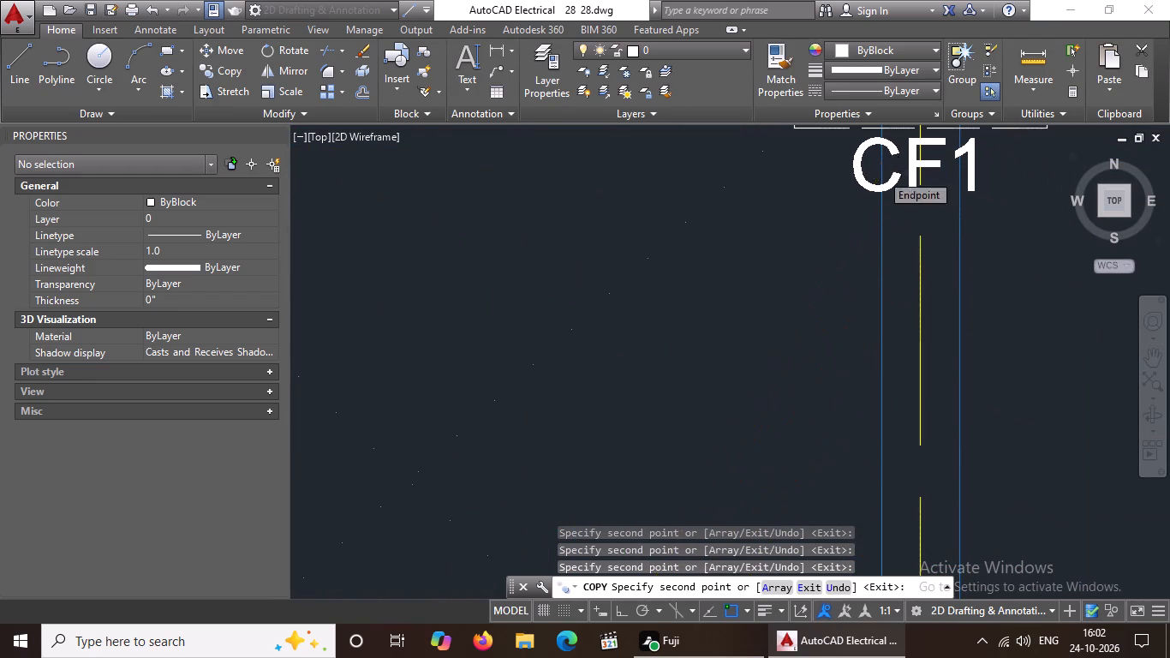
{"action": "scroll", "coordinate": [907, 182], "scroll_direction": "down", "scroll_amount": 4}
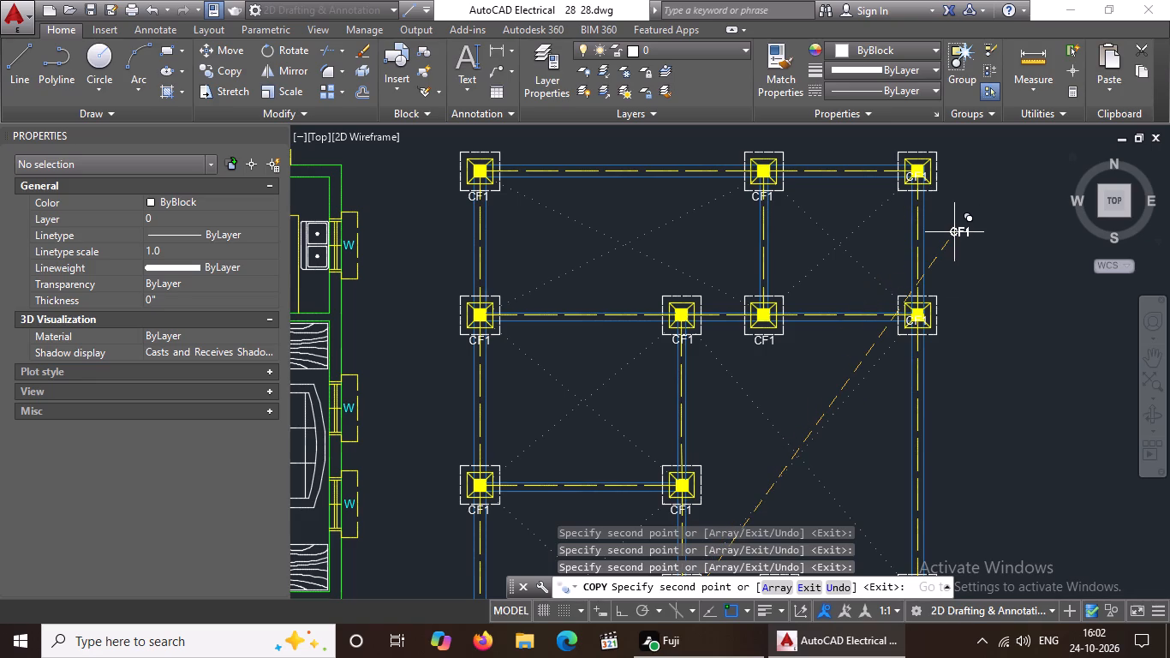
{"action": "key", "text": "Escape"}
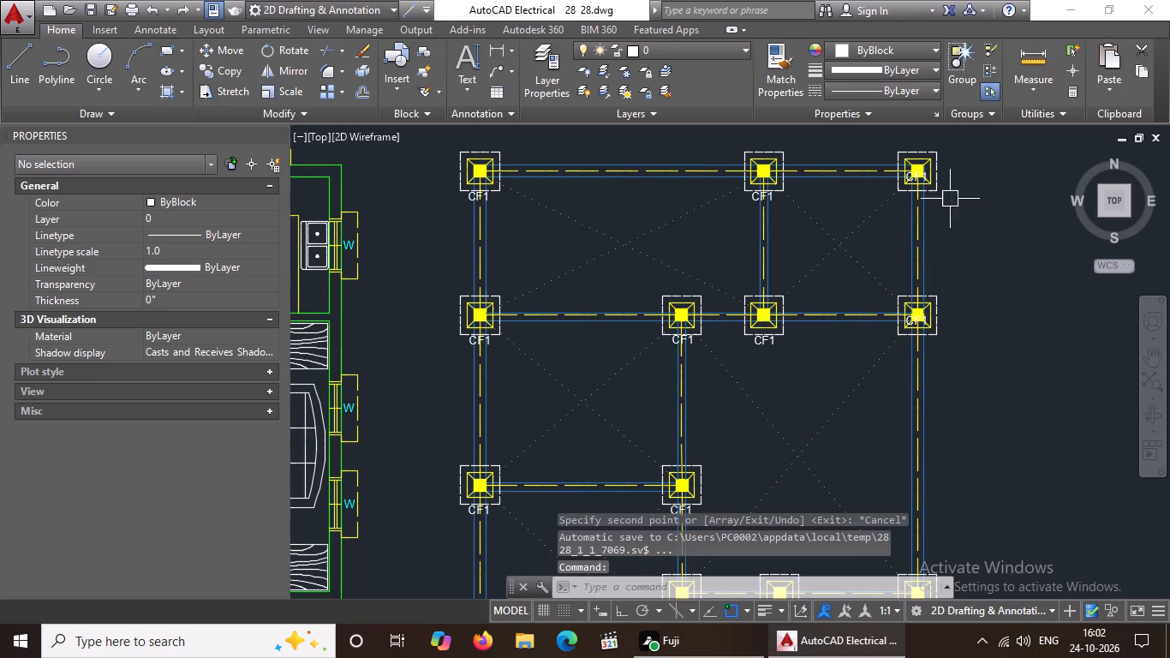
Move the CF1 label at the plan's top-right corner footing down so it sits just beneath the footing's dashed square.
{"action": "scroll", "coordinate": [934, 154], "scroll_direction": "up", "scroll_amount": 5}
{"action": "left_click", "coordinate": [737, 344]}
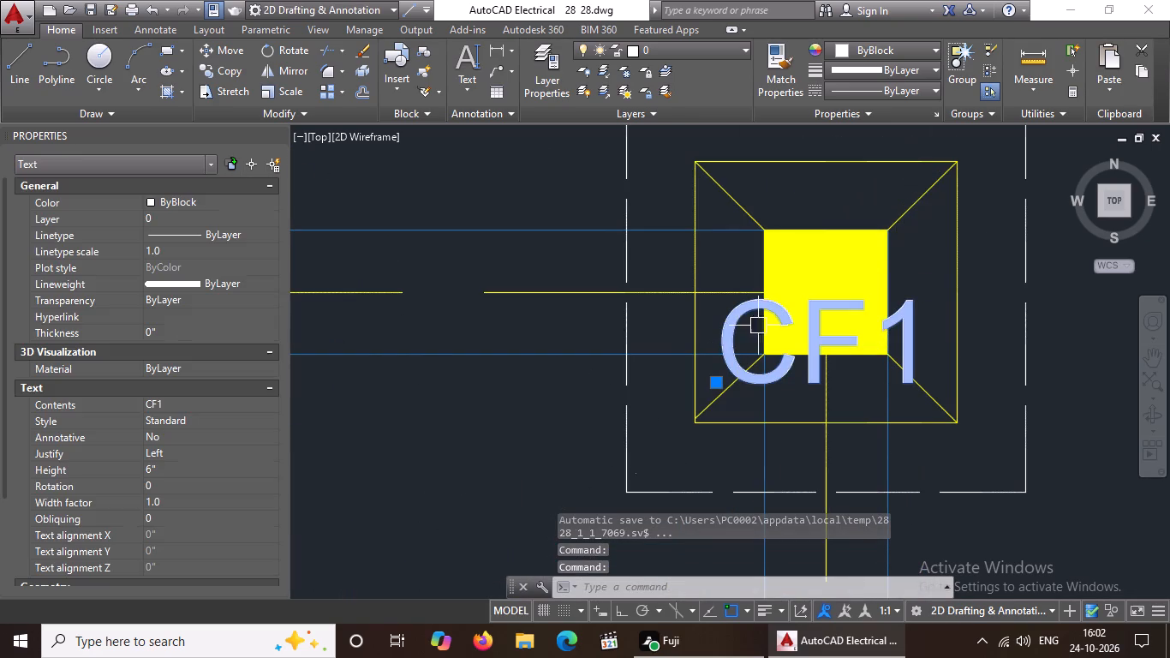
{"action": "left_click", "coordinate": [717, 380]}
{"action": "scroll", "coordinate": [737, 374], "scroll_direction": "down", "scroll_amount": 3}
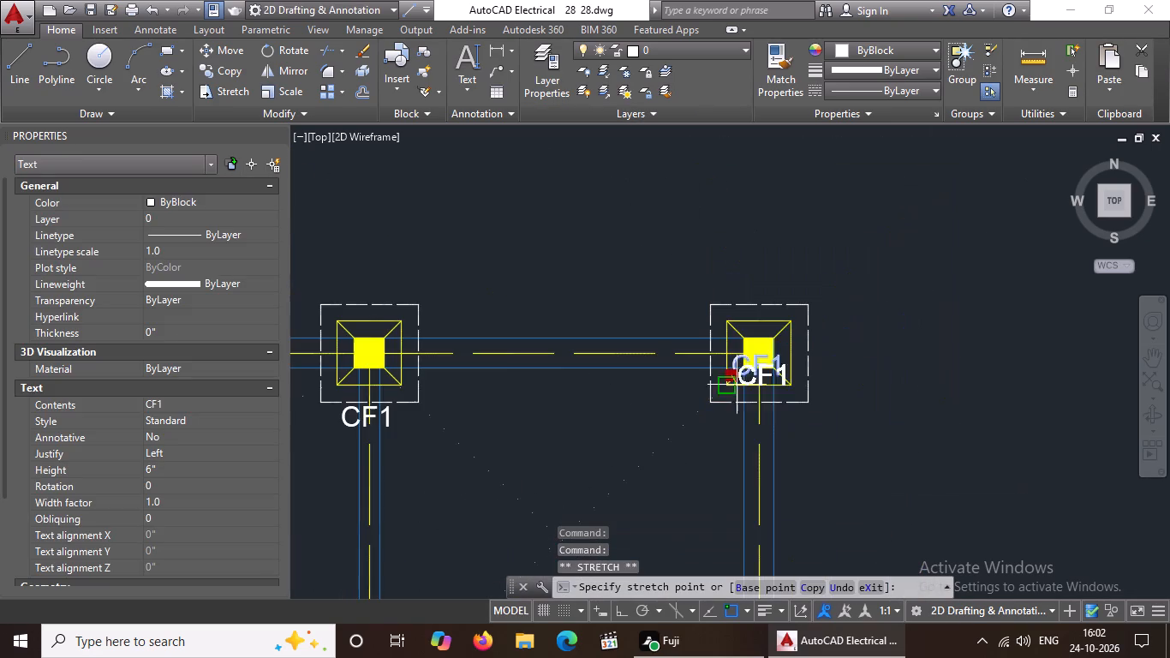
{"action": "scroll", "coordinate": [737, 436], "scroll_direction": "up", "scroll_amount": 2}
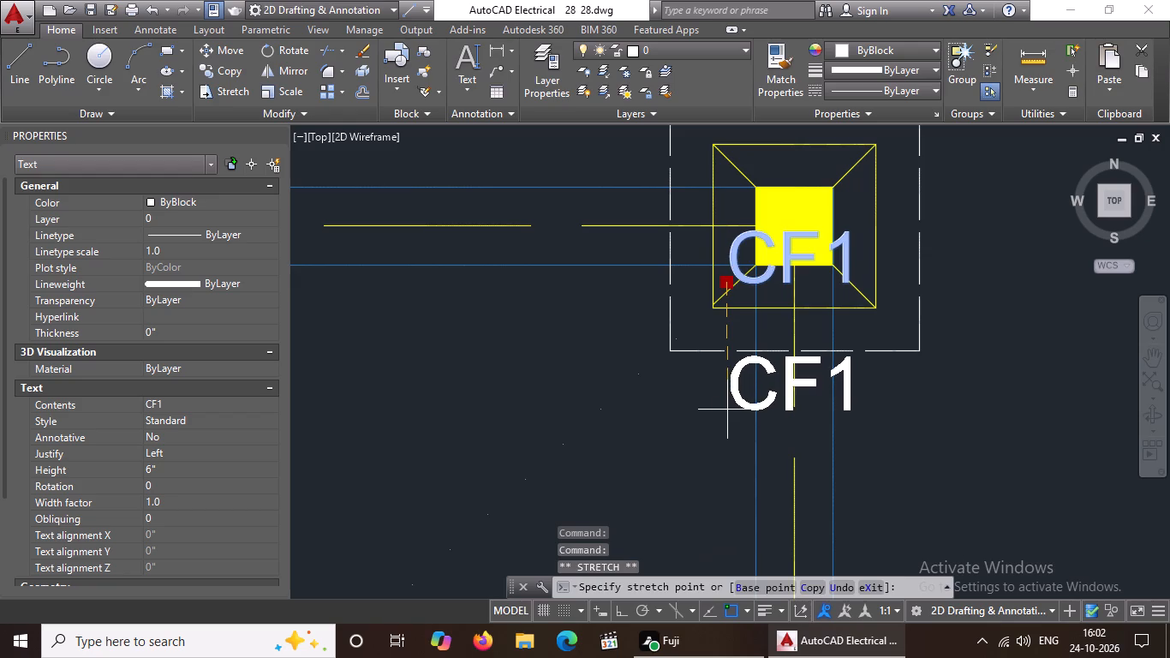
{"action": "left_click", "coordinate": [727, 410]}
Move the CF1 label at the right-column footing on the second beam from the top down to just beneath its dashed square.
{"action": "scroll", "coordinate": [737, 409], "scroll_direction": "down", "scroll_amount": 4}
{"action": "scroll", "coordinate": [749, 557], "scroll_direction": "up", "scroll_amount": 5}
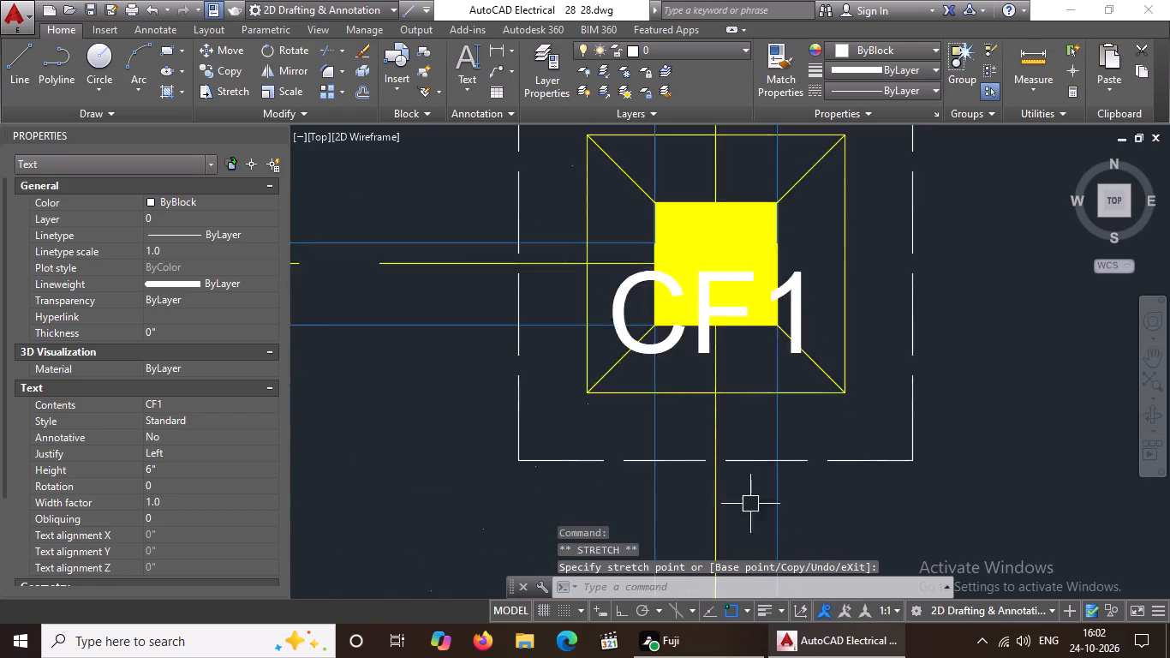
{"action": "scroll", "coordinate": [760, 472], "scroll_direction": "down", "scroll_amount": 4}
{"action": "scroll", "coordinate": [750, 500], "scroll_direction": "up", "scroll_amount": 2}
{"action": "left_click", "coordinate": [716, 375]}
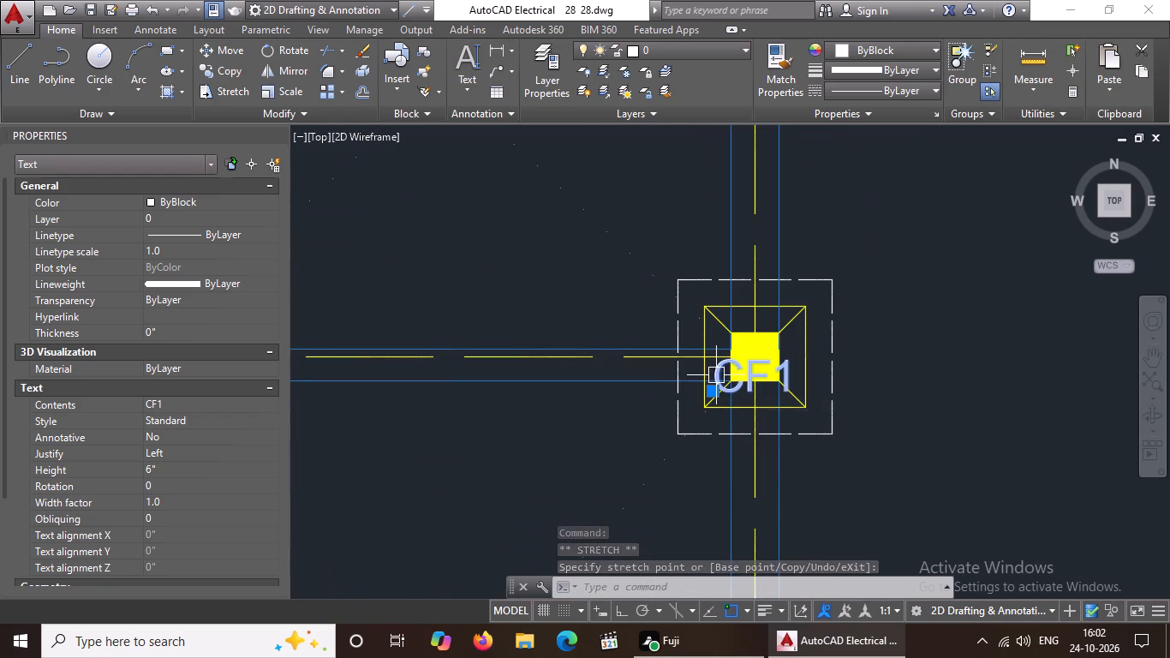
{"action": "left_click", "coordinate": [711, 386]}
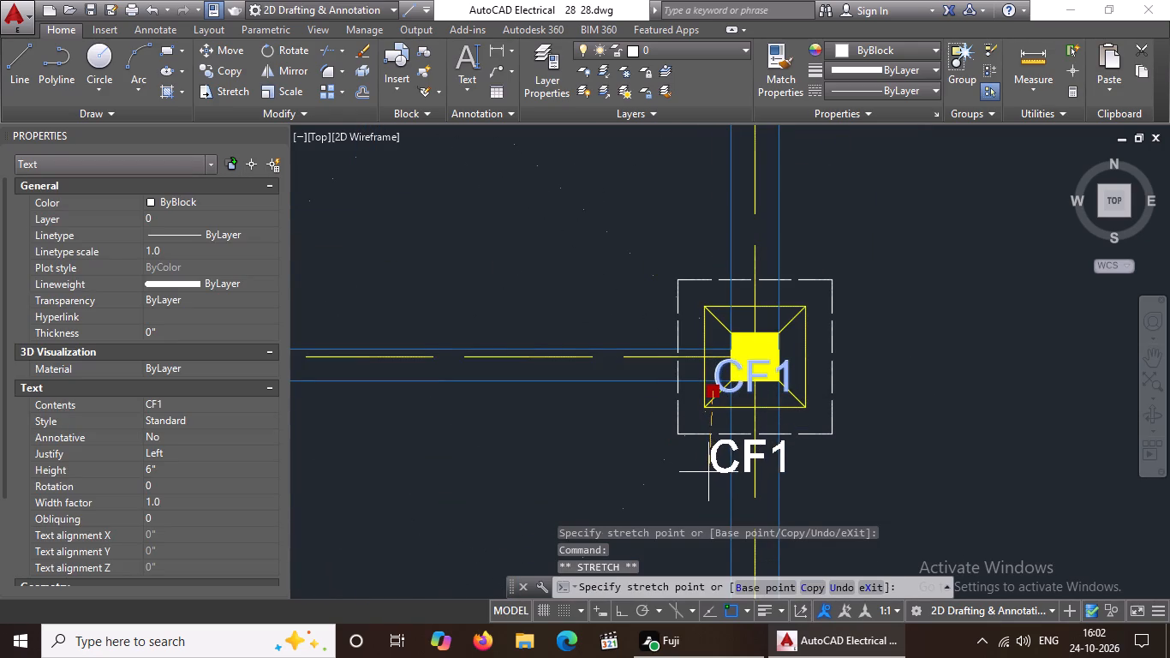
{"action": "left_click", "coordinate": [712, 470]}
{"action": "scroll", "coordinate": [773, 453], "scroll_direction": "down", "scroll_amount": 4}
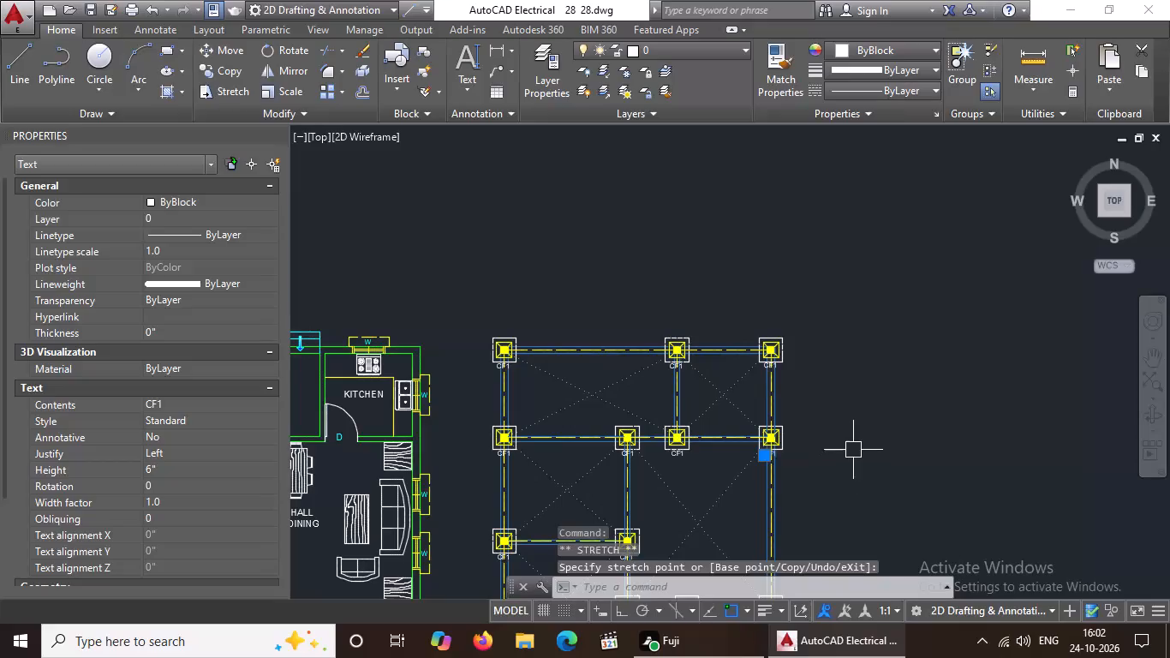
{"action": "key", "text": "Escape"}
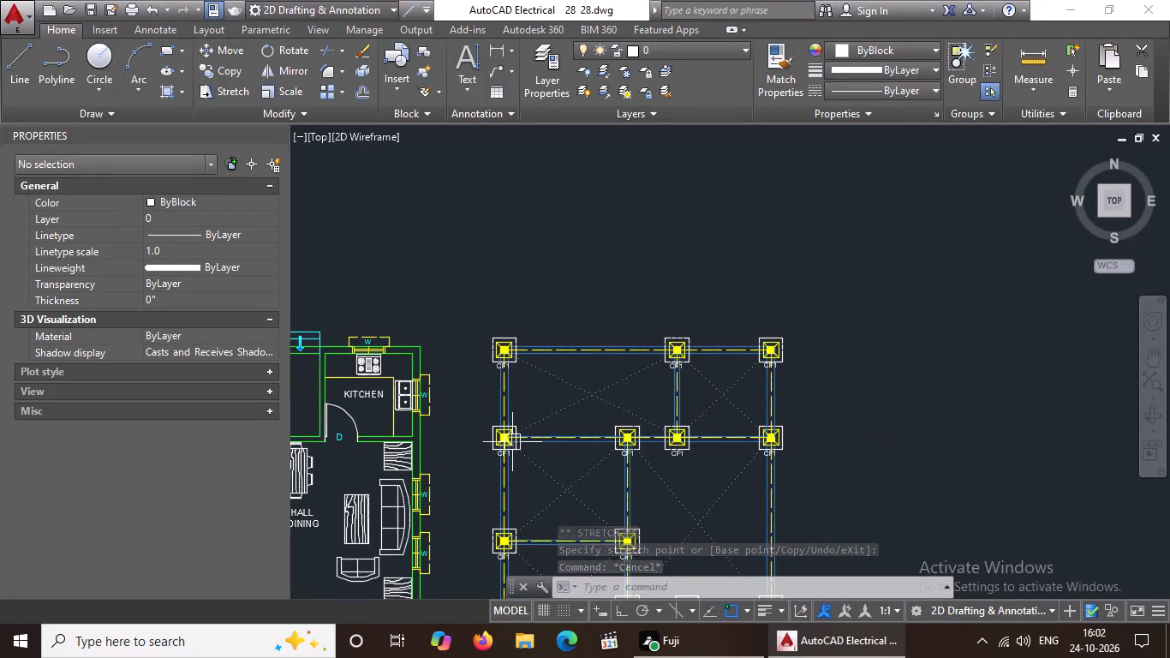
Examine the CF1 labels across the foundation plan's footings, alongside the floor plan and elevation.
{"action": "scroll", "coordinate": [512, 442], "scroll_direction": "up", "scroll_amount": 1}
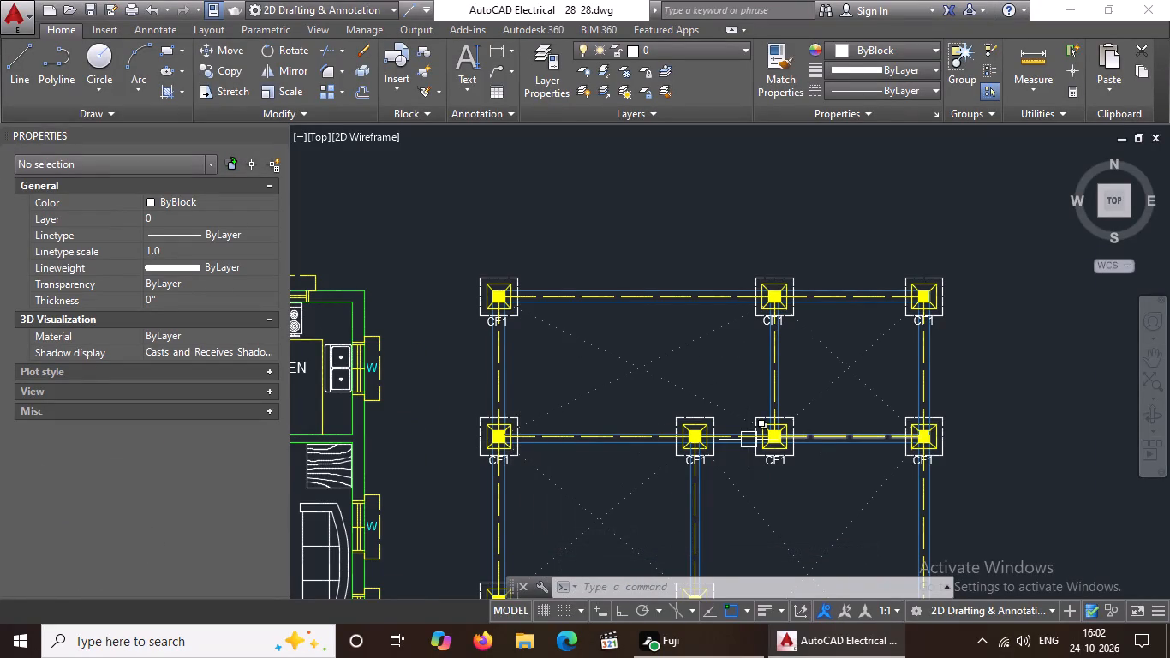
{"action": "scroll", "coordinate": [757, 376], "scroll_direction": "down", "scroll_amount": 3}
{"action": "scroll", "coordinate": [746, 531], "scroll_direction": "up", "scroll_amount": 2}
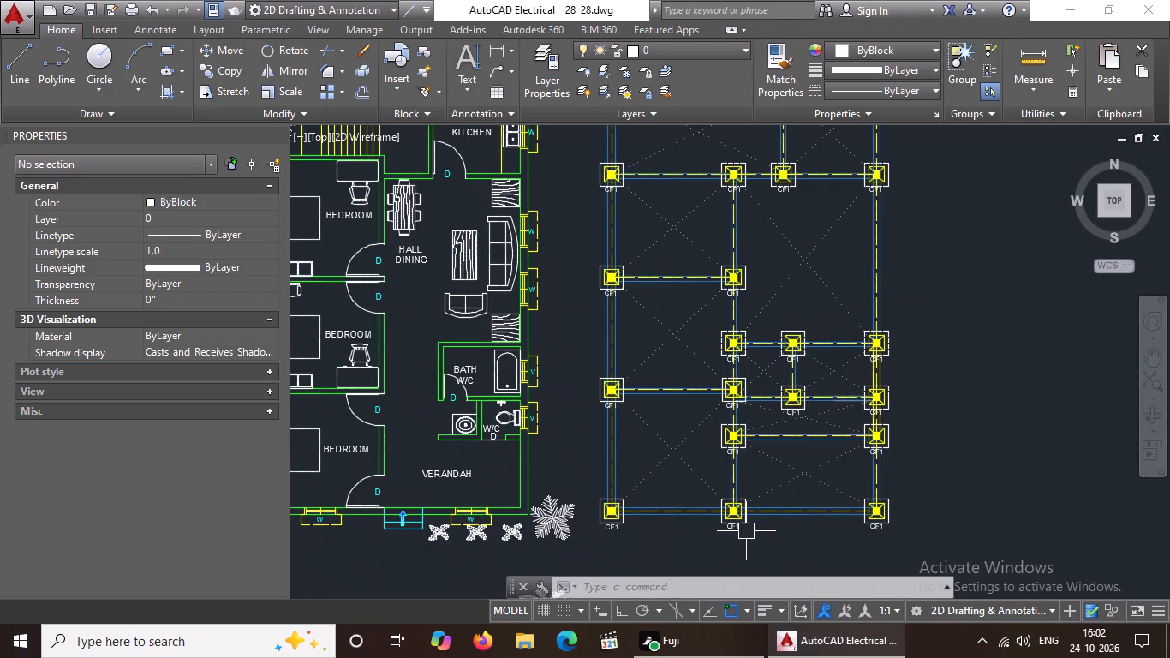
{"action": "scroll", "coordinate": [752, 524], "scroll_direction": "up", "scroll_amount": 3}
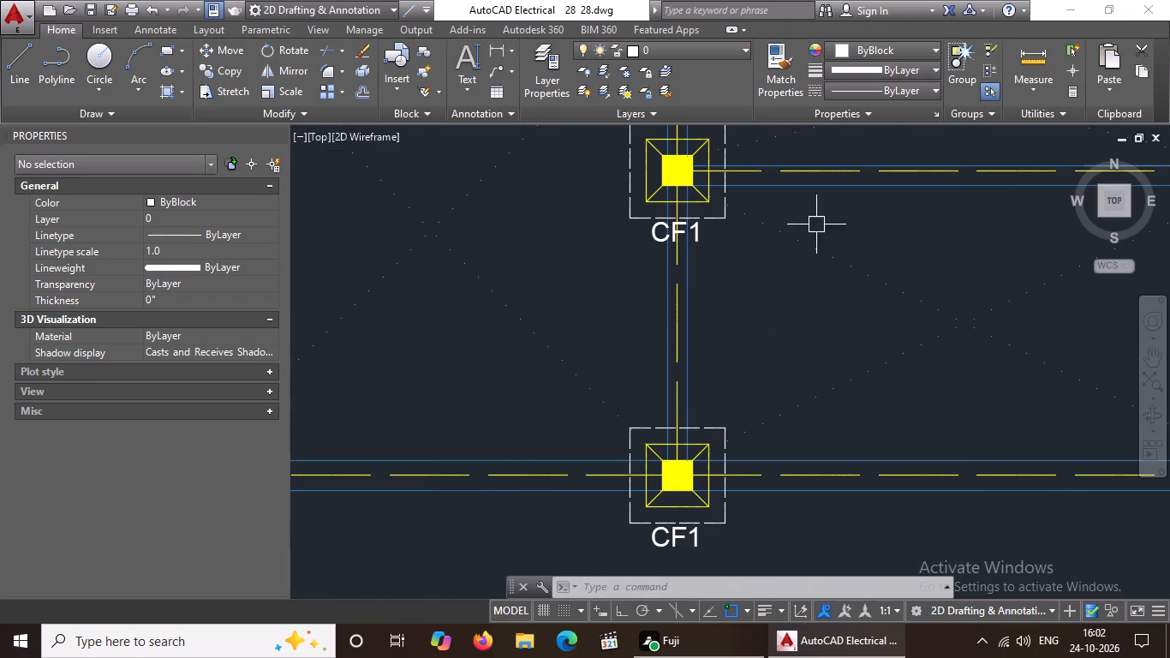
{"action": "scroll", "coordinate": [789, 270], "scroll_direction": "down", "scroll_amount": 2}
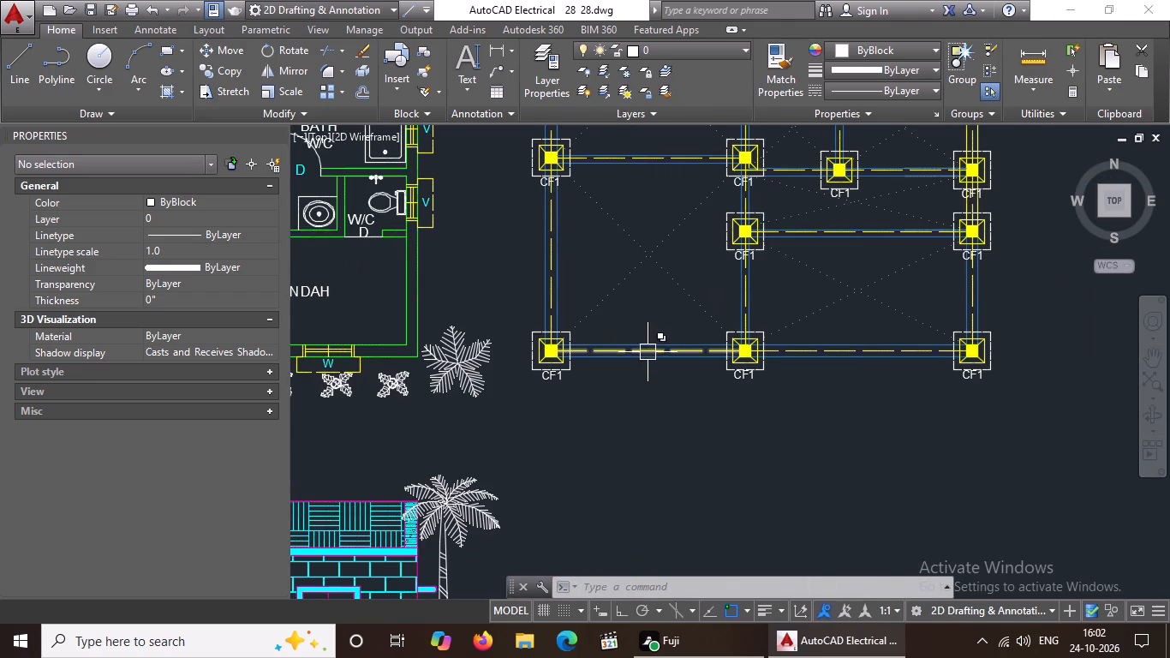
{"action": "scroll", "coordinate": [618, 338], "scroll_direction": "down", "scroll_amount": 2}
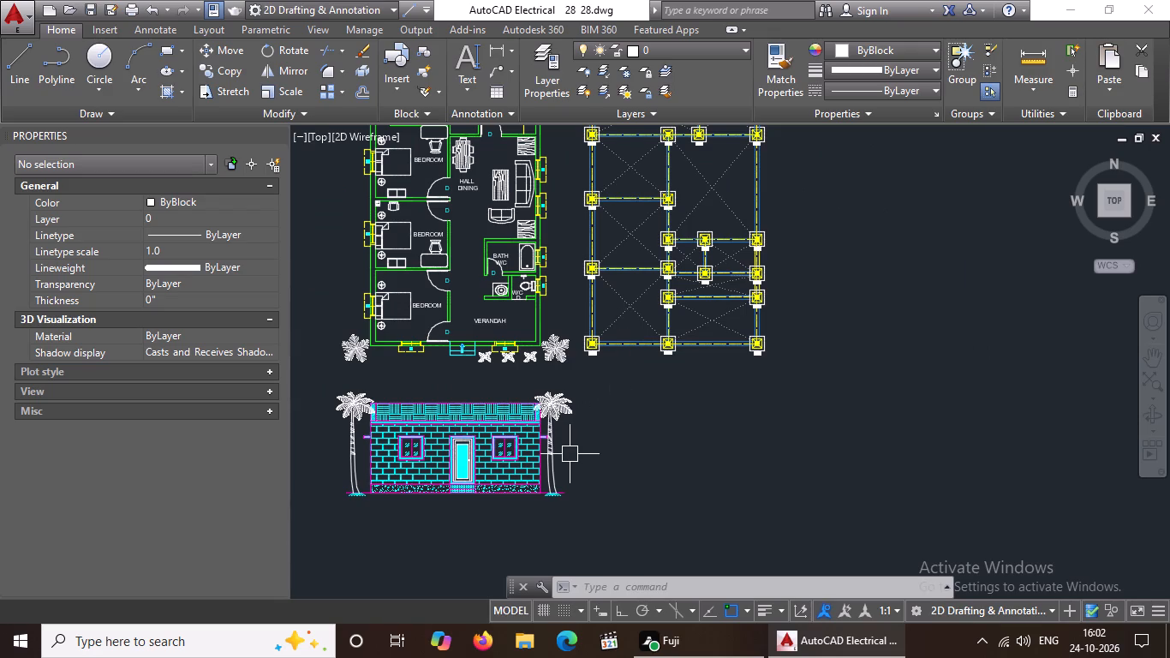
{"action": "scroll", "coordinate": [427, 496], "scroll_direction": "up", "scroll_amount": 1}
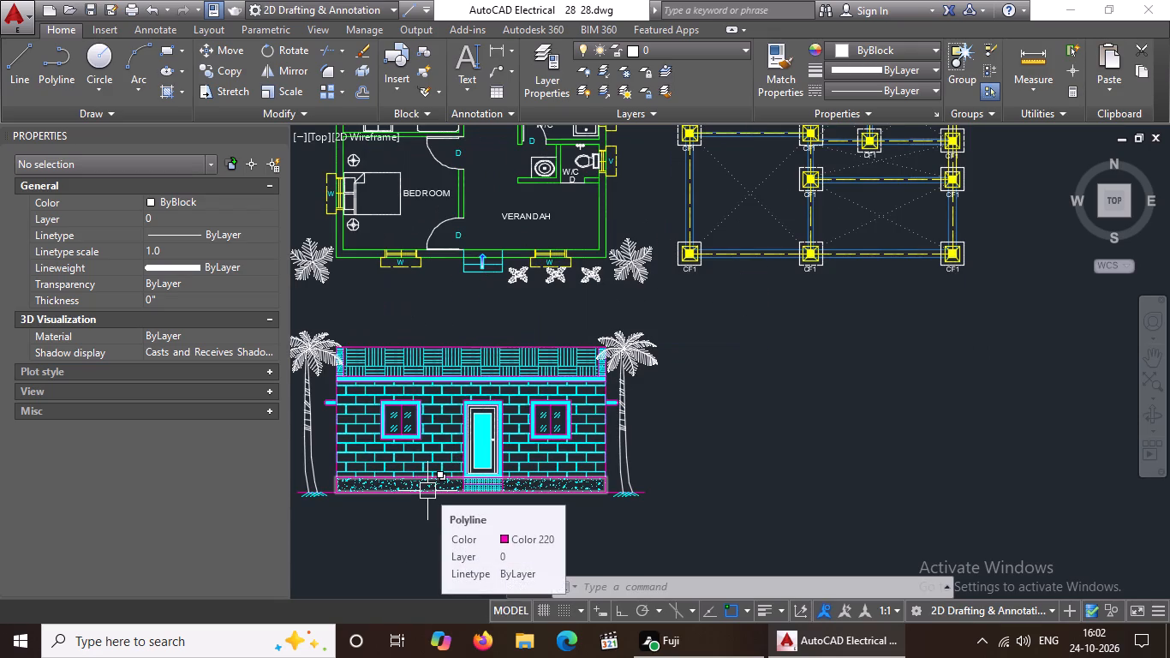
{"action": "middle_click", "coordinate": [506, 306]}
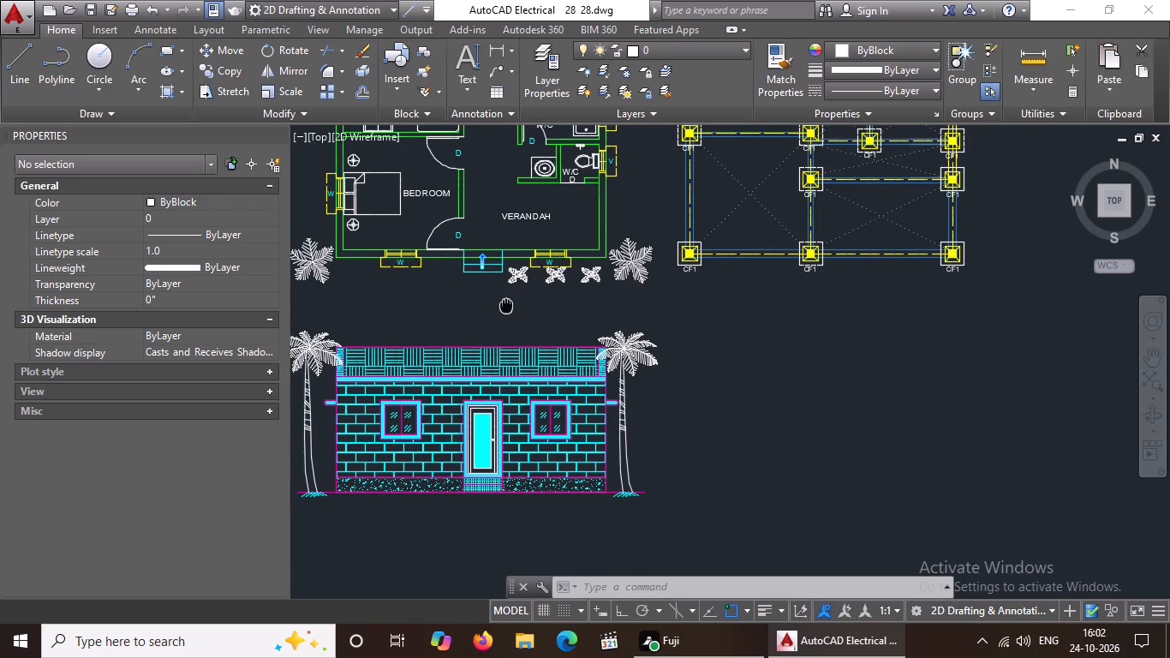
{"action": "scroll", "coordinate": [628, 305], "scroll_direction": "down", "scroll_amount": 1}
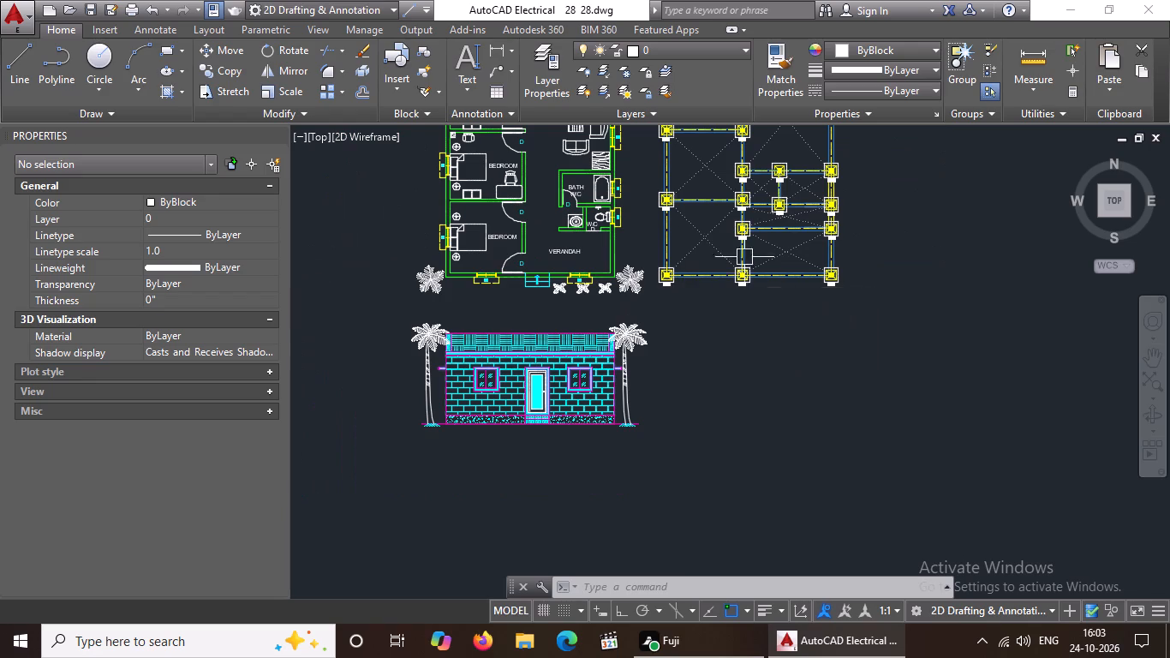
{"action": "scroll", "coordinate": [733, 221], "scroll_direction": "up", "scroll_amount": 2}
{"action": "scroll", "coordinate": [732, 227], "scroll_direction": "down", "scroll_amount": 3}
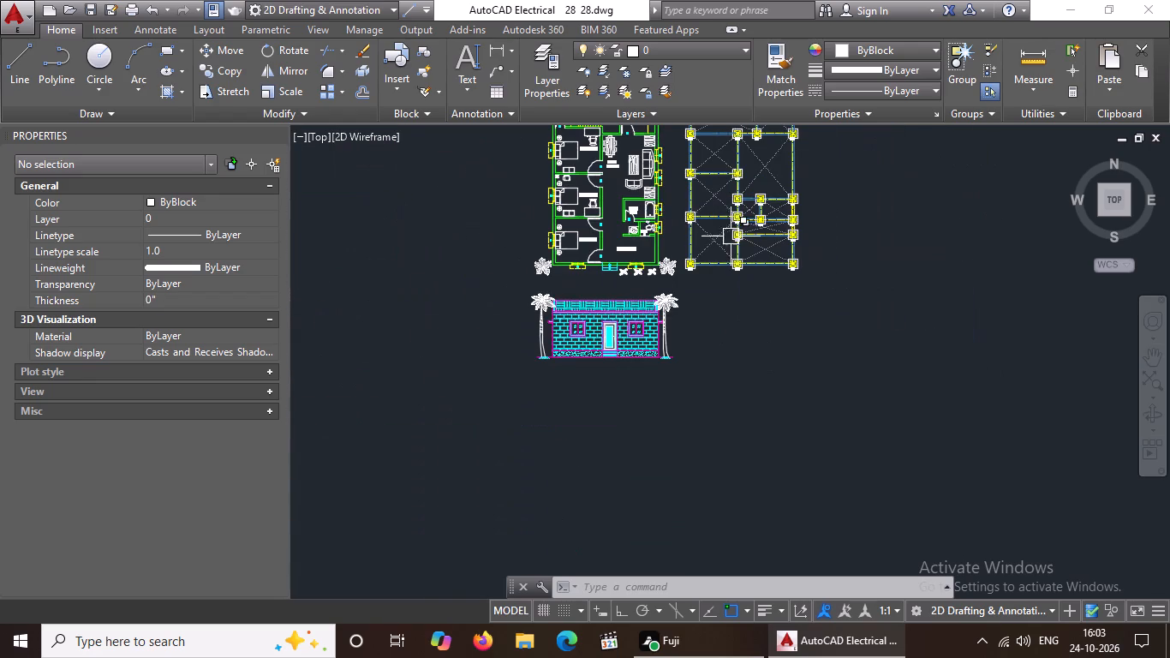
{"action": "middle_click_drag", "start_coordinate": [633, 217], "coordinate": [587, 319]}
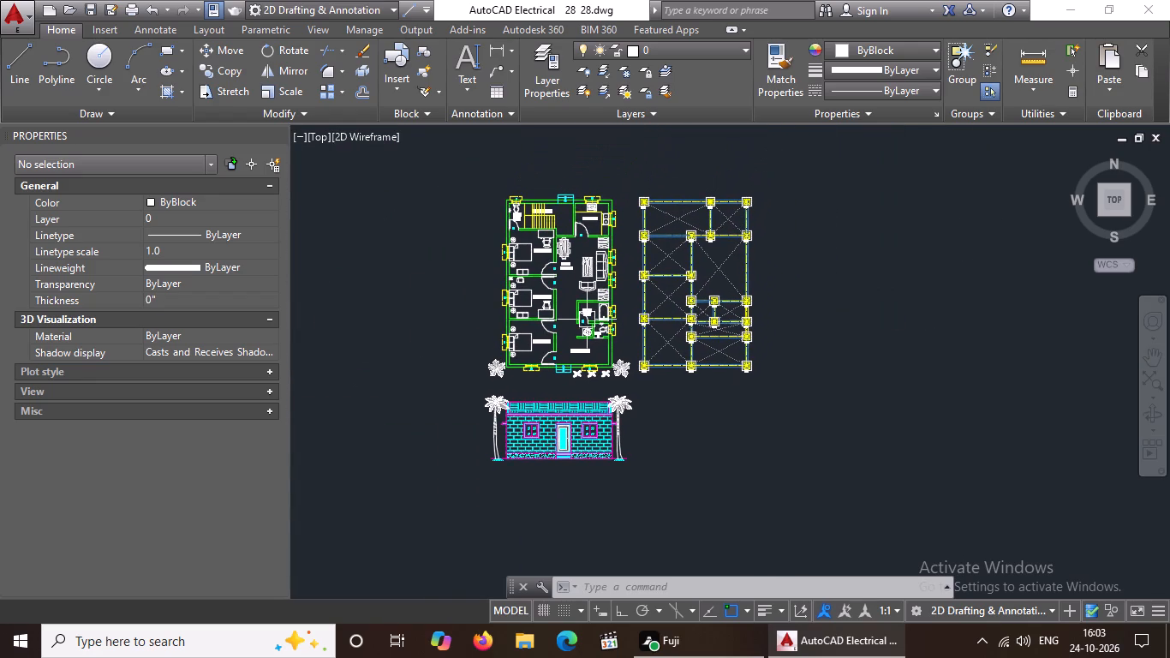
{"action": "scroll", "coordinate": [672, 423], "scroll_direction": "up", "scroll_amount": 1}
{"action": "scroll", "coordinate": [662, 348], "scroll_direction": "up", "scroll_amount": 1}
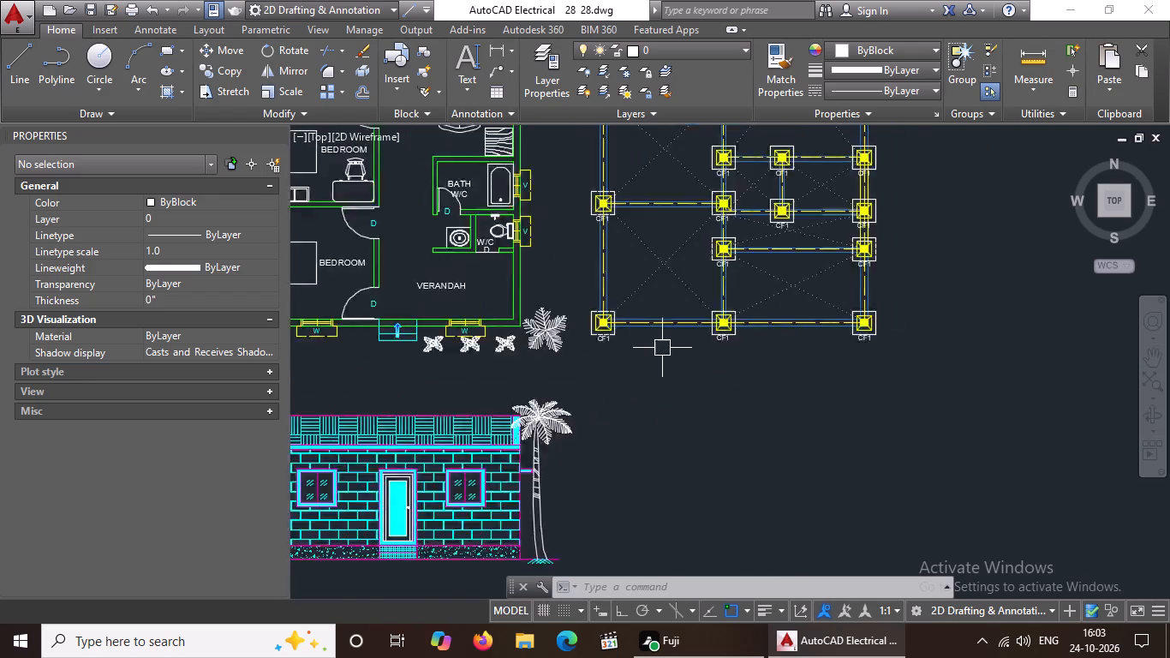
{"action": "scroll", "coordinate": [662, 348], "scroll_direction": "up", "scroll_amount": 2}
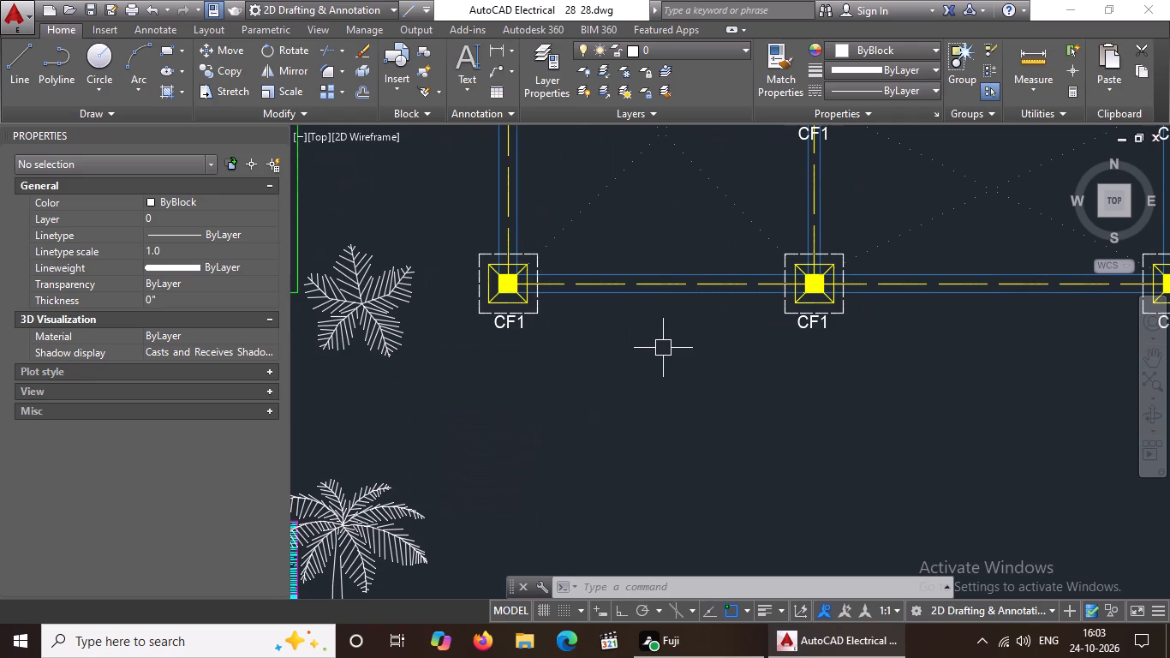
{"action": "scroll", "coordinate": [663, 348], "scroll_direction": "down", "scroll_amount": 5}
{"action": "scroll", "coordinate": [713, 222], "scroll_direction": "up", "scroll_amount": 1}
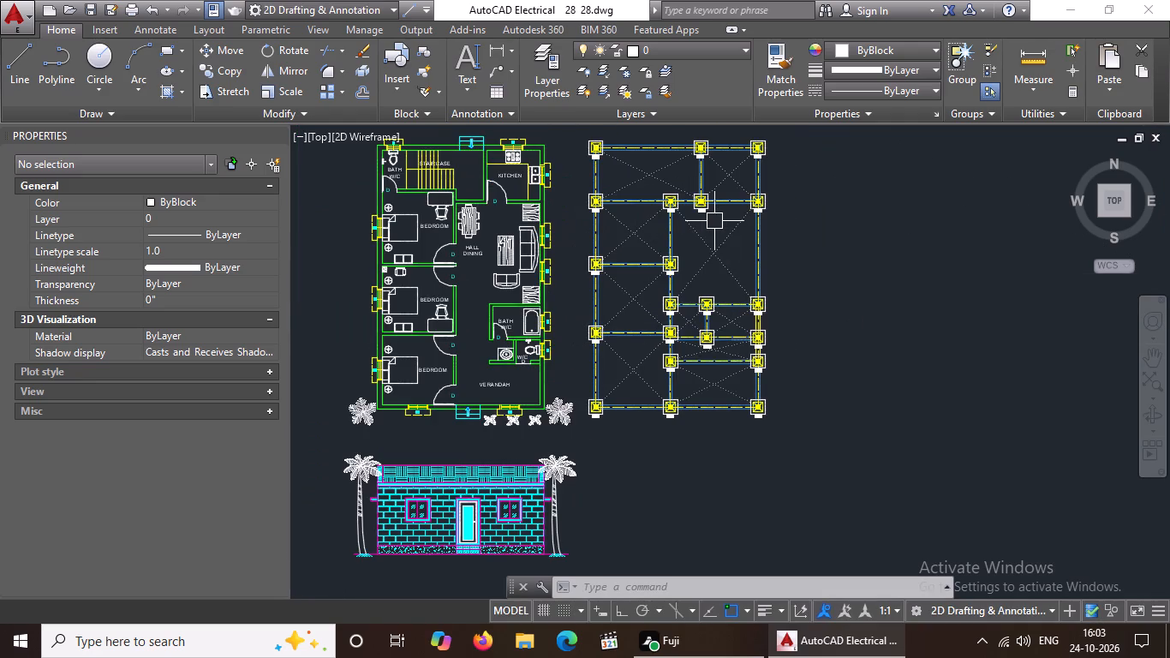
{"action": "scroll", "coordinate": [714, 221], "scroll_direction": "down", "scroll_amount": 1}
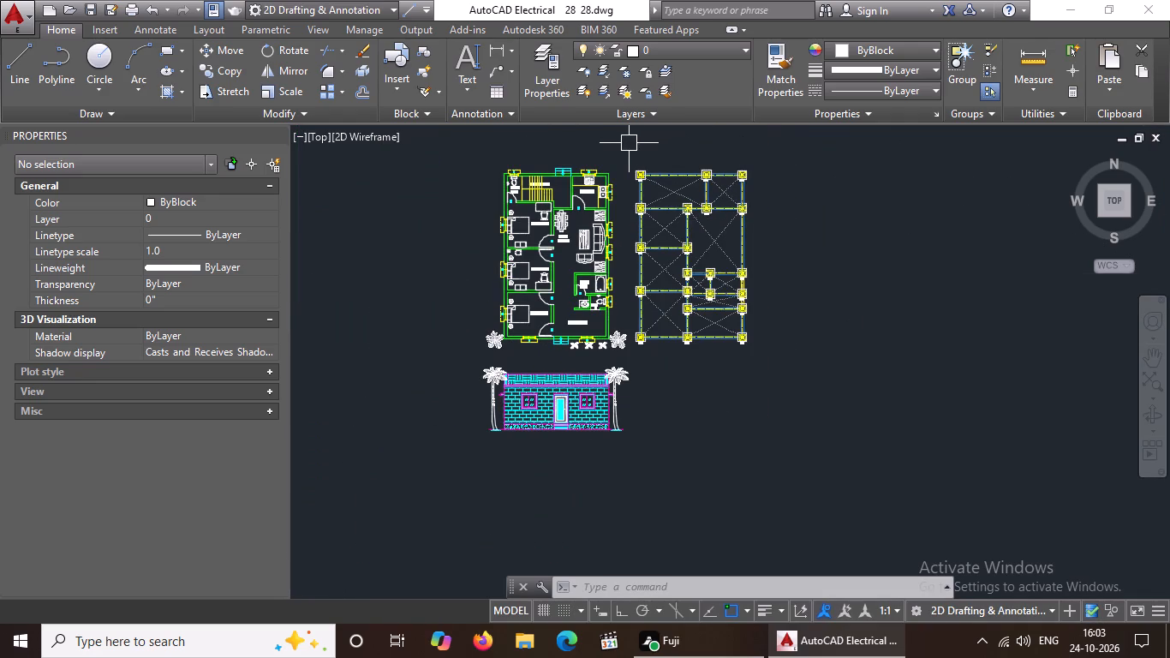
{"action": "scroll", "coordinate": [628, 144], "scroll_direction": "up", "scroll_amount": 2}
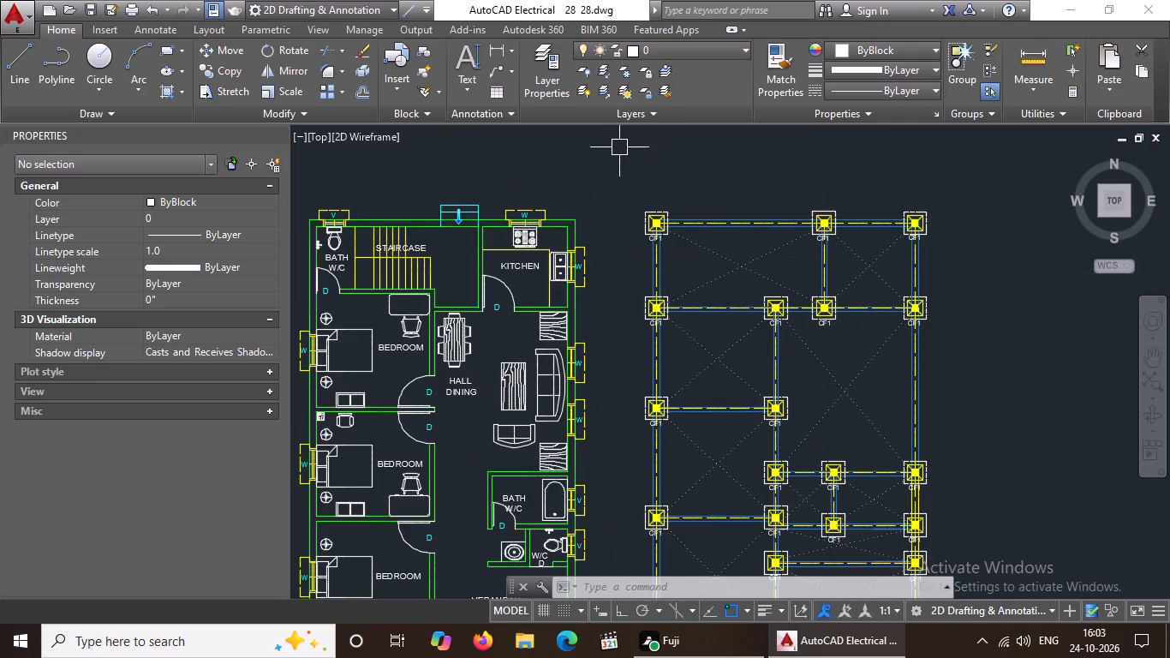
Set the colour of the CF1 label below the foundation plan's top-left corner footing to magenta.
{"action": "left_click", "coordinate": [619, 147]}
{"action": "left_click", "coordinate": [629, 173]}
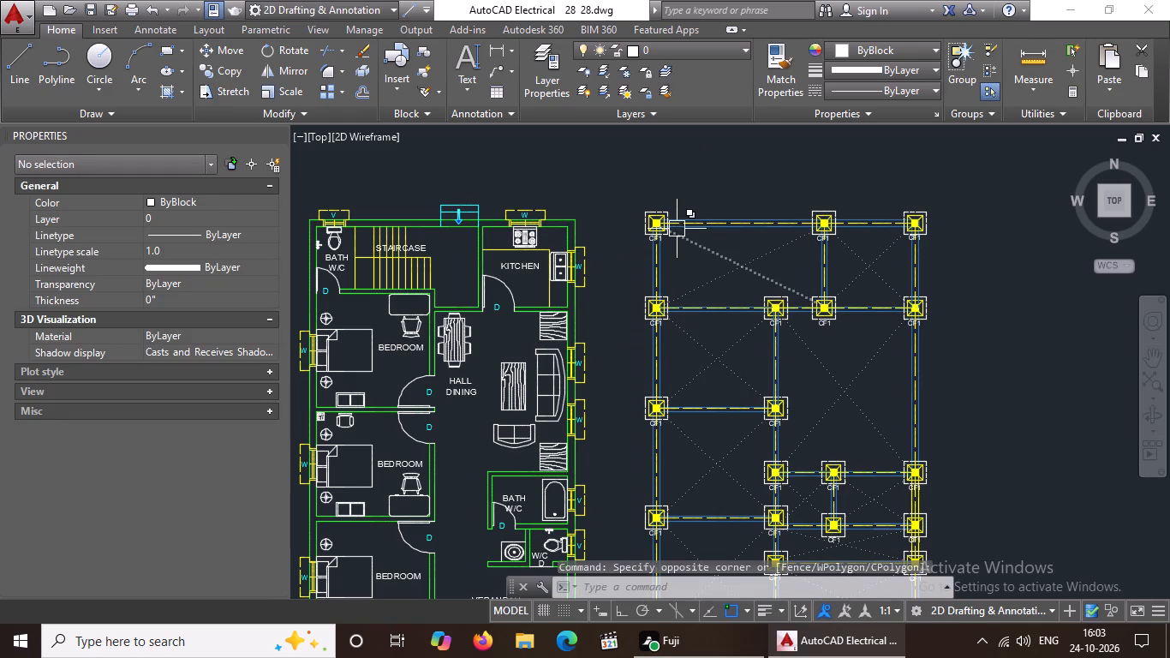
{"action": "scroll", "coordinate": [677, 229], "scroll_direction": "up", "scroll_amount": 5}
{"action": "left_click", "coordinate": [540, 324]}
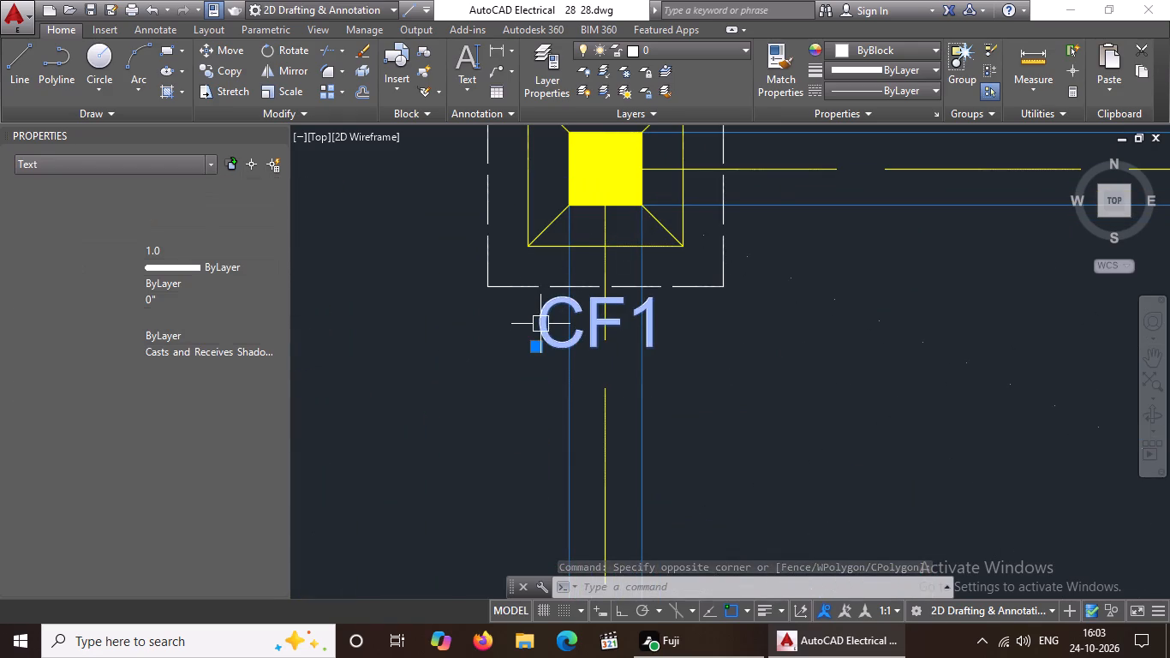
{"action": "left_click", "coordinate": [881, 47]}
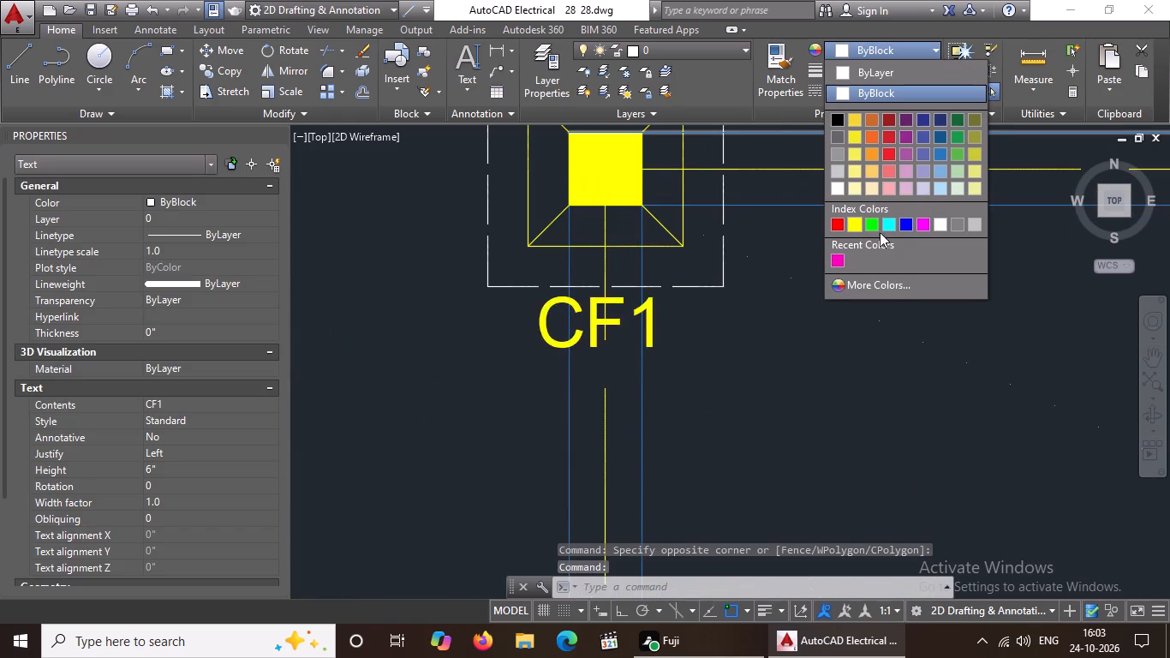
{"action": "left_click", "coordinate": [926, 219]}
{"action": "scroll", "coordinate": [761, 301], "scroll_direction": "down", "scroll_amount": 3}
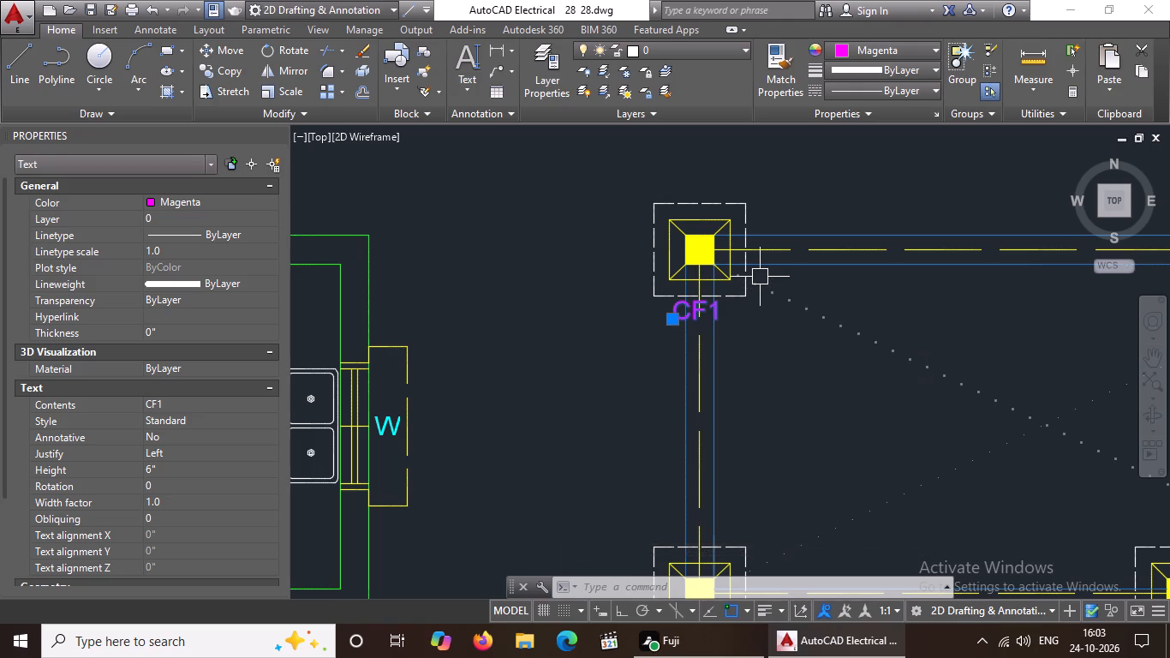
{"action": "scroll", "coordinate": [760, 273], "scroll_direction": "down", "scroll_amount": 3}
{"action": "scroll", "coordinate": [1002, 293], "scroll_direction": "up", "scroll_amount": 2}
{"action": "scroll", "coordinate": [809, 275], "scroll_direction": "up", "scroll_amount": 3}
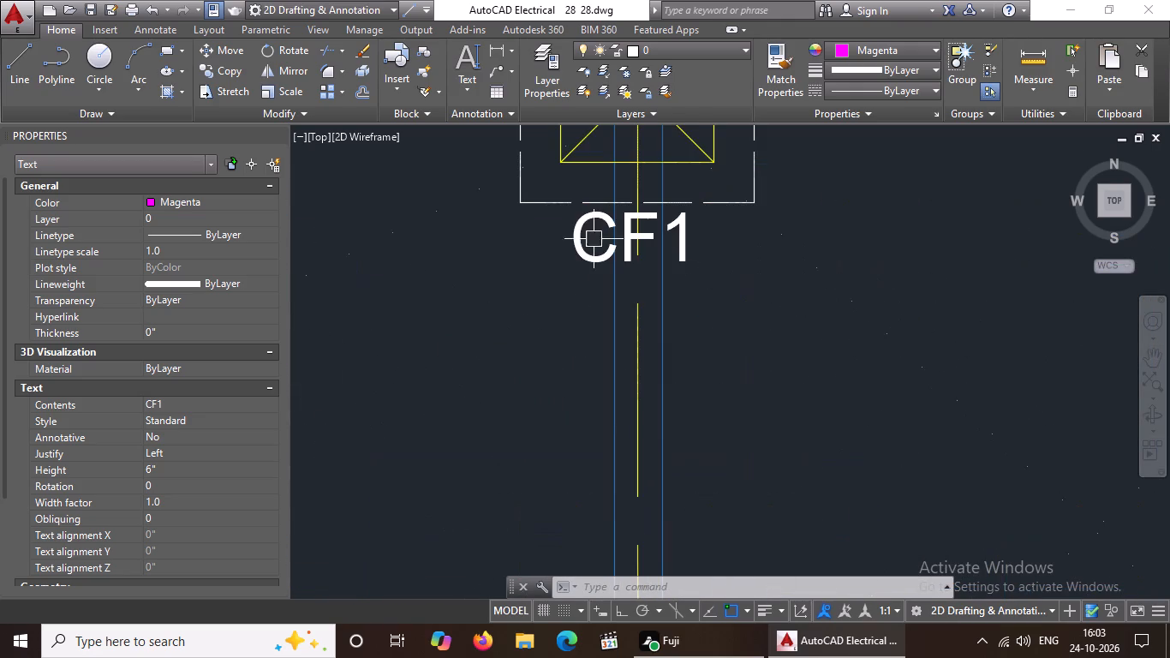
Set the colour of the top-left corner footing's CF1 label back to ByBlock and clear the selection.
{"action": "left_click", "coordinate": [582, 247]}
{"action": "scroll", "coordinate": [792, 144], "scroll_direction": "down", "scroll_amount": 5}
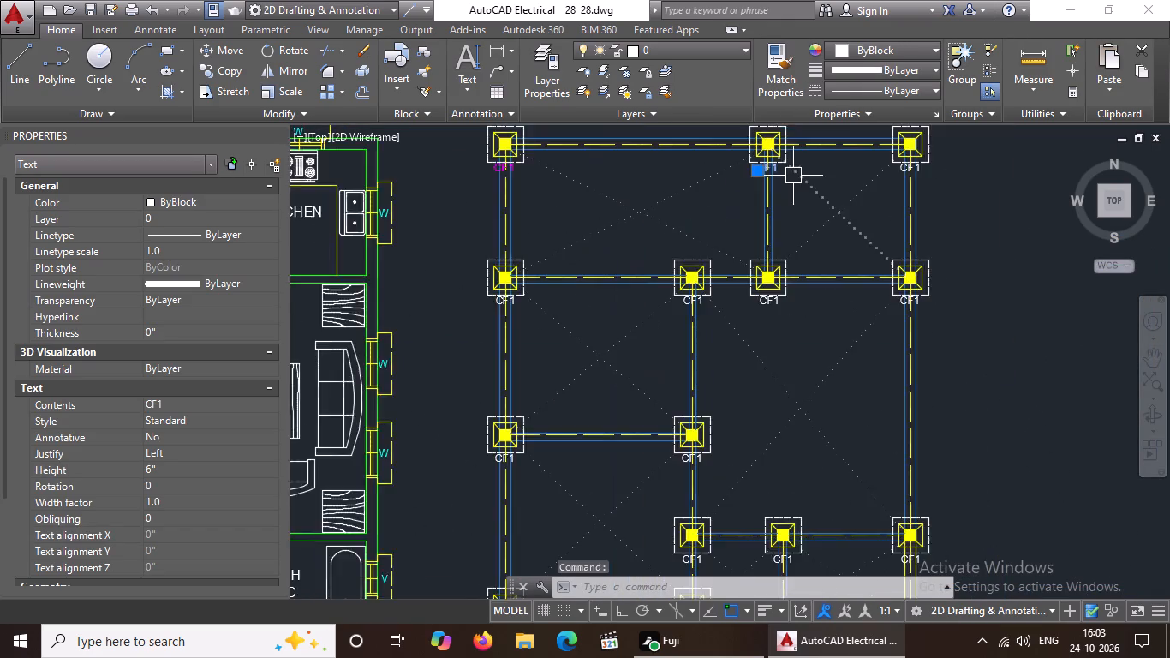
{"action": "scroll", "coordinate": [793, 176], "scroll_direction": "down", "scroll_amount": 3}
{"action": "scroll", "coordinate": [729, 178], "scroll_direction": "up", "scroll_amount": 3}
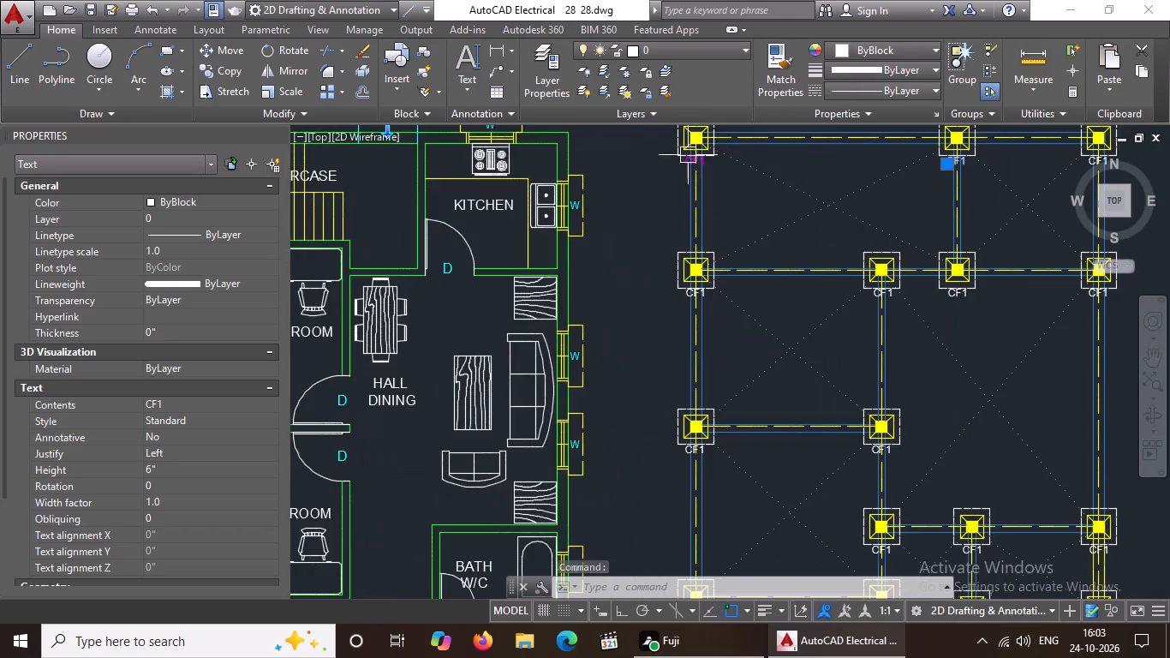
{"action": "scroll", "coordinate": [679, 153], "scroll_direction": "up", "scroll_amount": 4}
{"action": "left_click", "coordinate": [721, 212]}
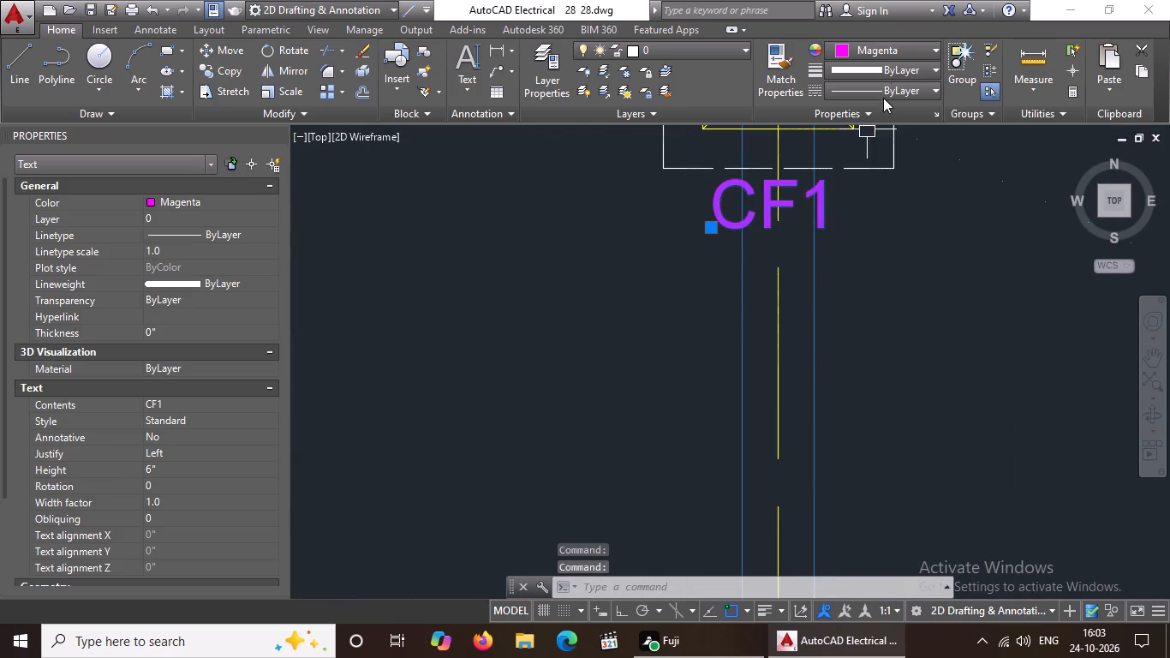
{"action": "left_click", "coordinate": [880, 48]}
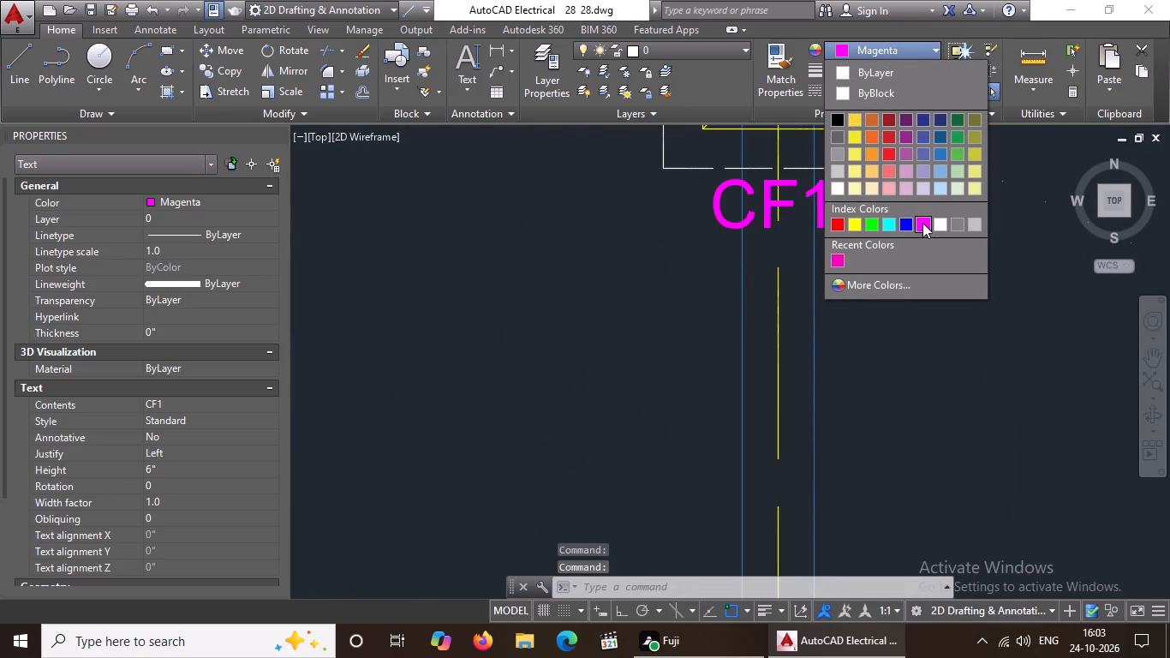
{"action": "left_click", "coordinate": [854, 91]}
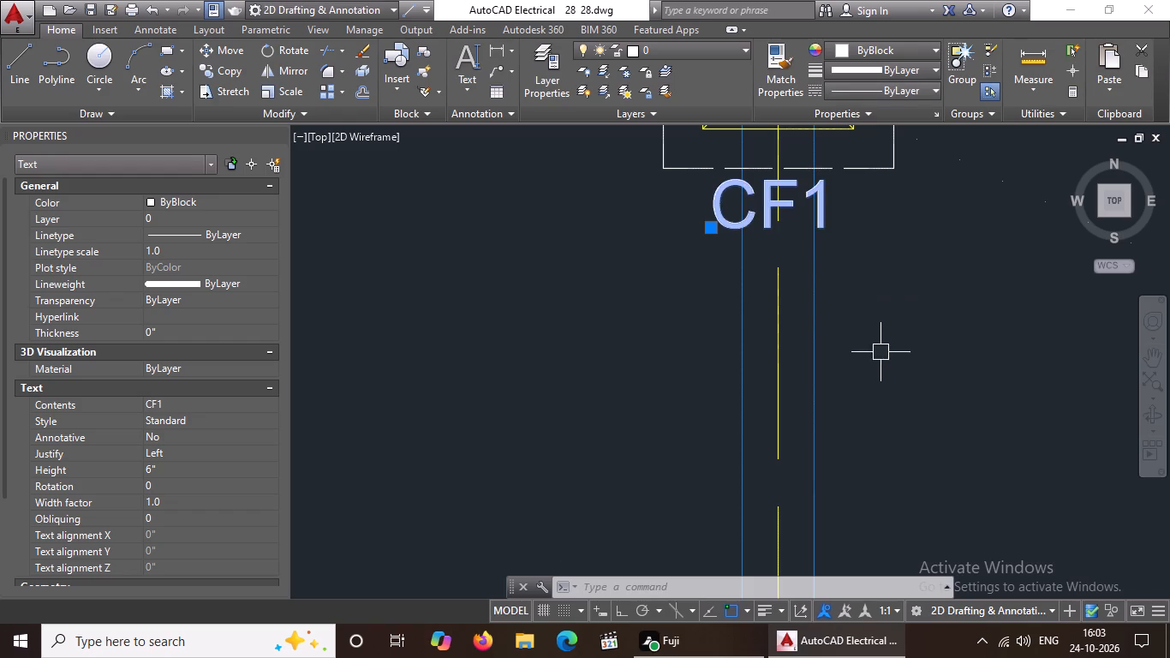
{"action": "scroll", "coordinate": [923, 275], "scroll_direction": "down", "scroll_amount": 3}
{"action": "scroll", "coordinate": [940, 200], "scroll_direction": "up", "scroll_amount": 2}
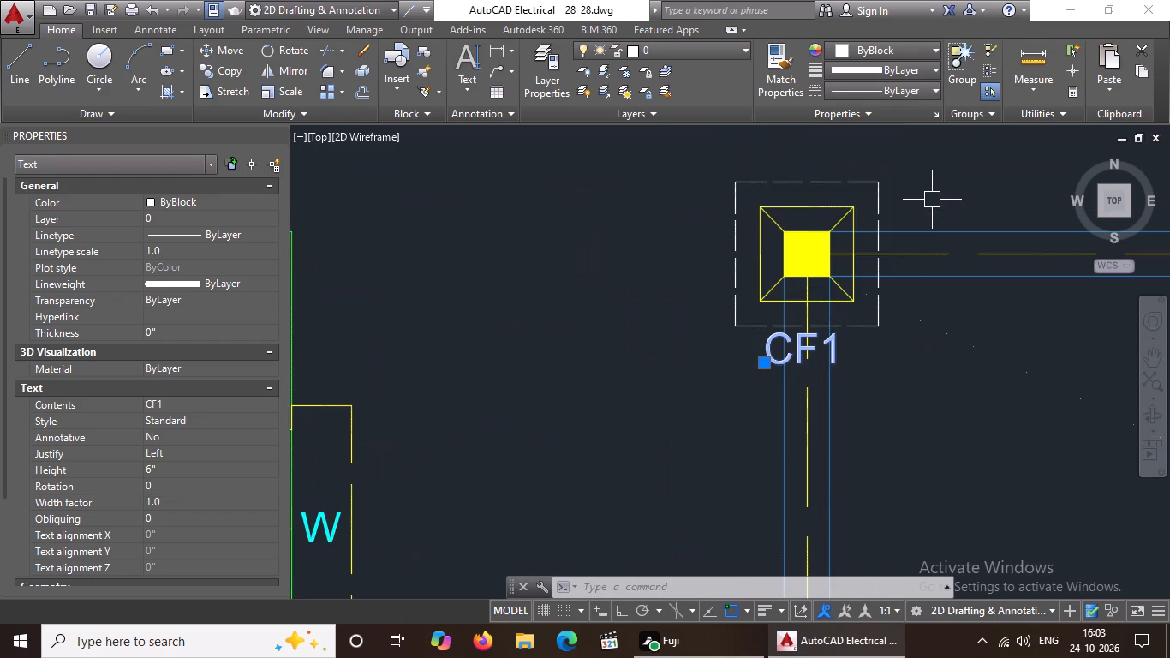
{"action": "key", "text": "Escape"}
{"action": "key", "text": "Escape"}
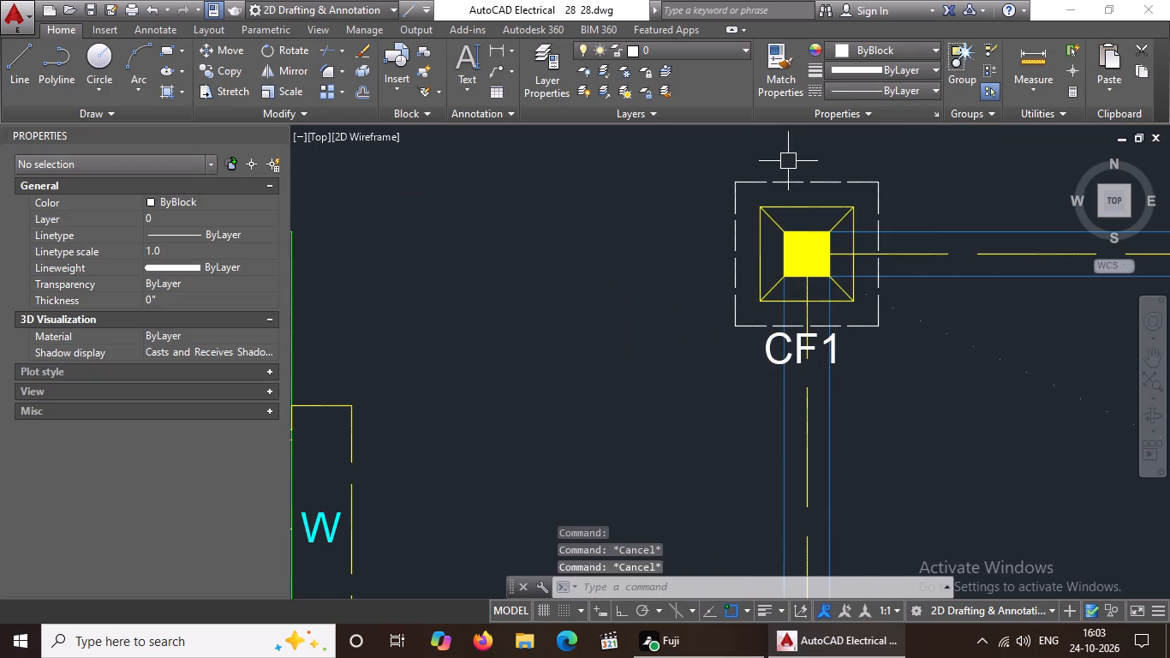
Set the upper dashed edge of the top-left corner footing's outer square to colour 220.
{"action": "left_click", "coordinate": [795, 179]}
{"action": "left_click", "coordinate": [892, 55]}
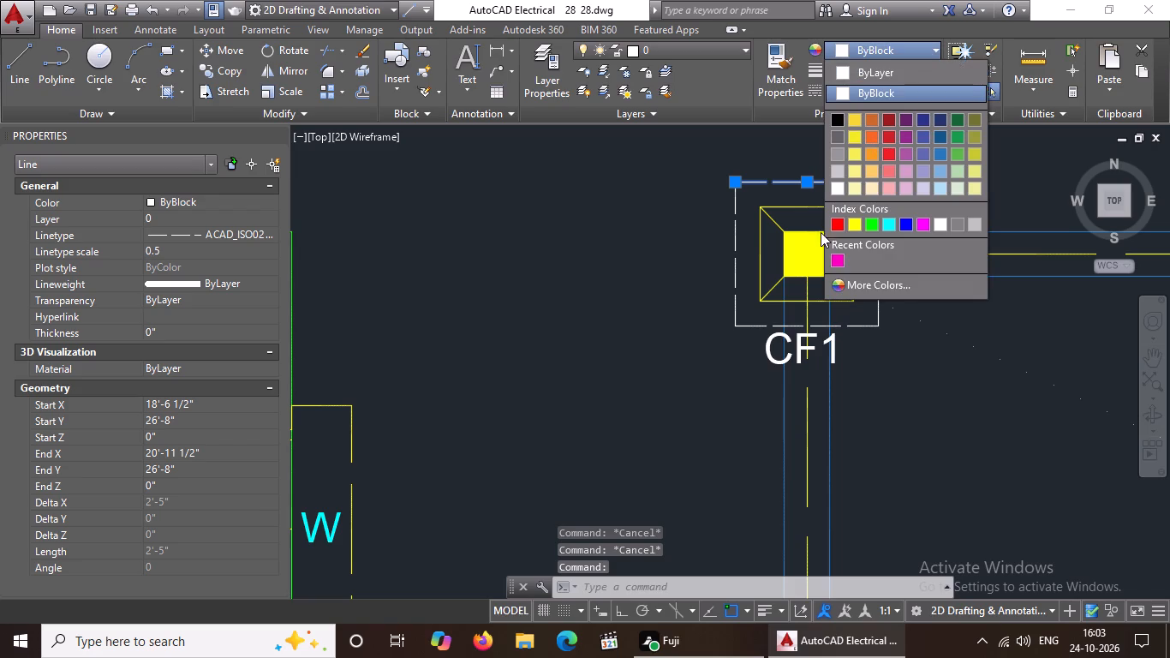
{"action": "left_click", "coordinate": [838, 258]}
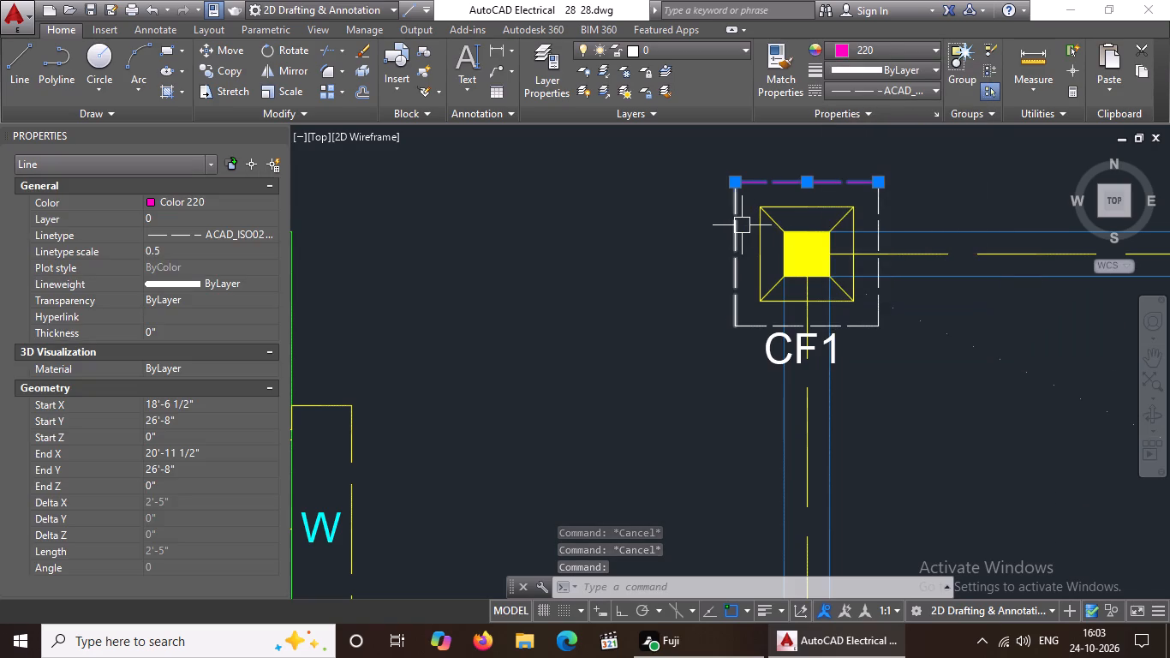
Set the left, lower and right dashed edges of the top-left corner footing's outer square to colour 220.
{"action": "left_click", "coordinate": [742, 225]}
{"action": "left_click", "coordinate": [867, 53]}
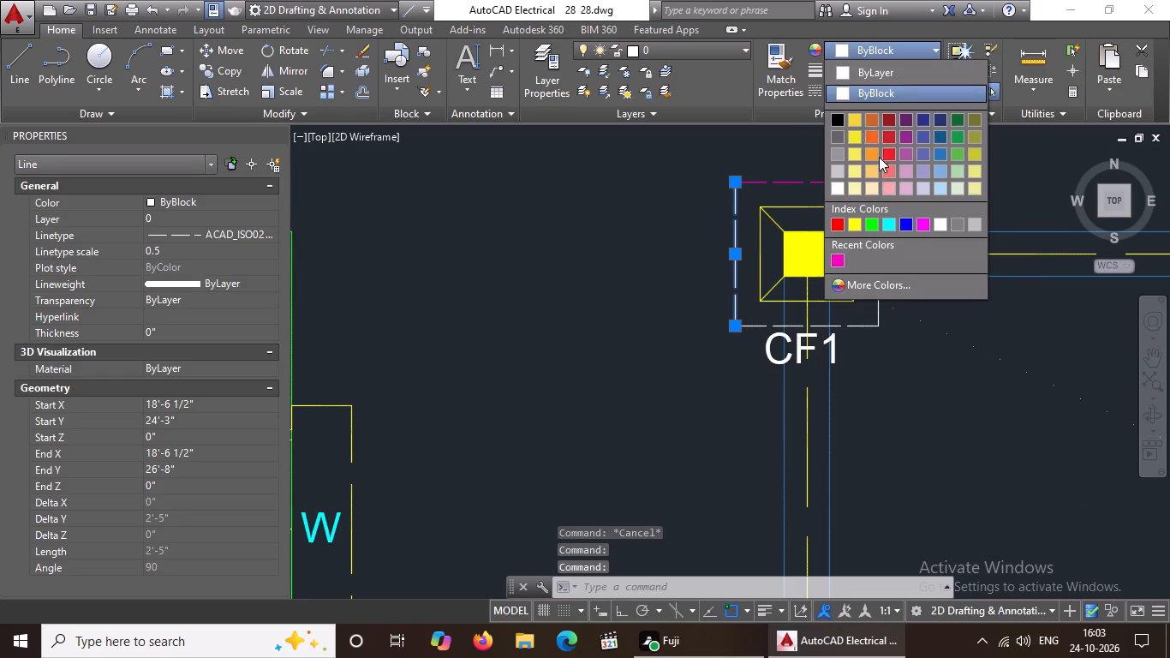
{"action": "left_click", "coordinate": [834, 253]}
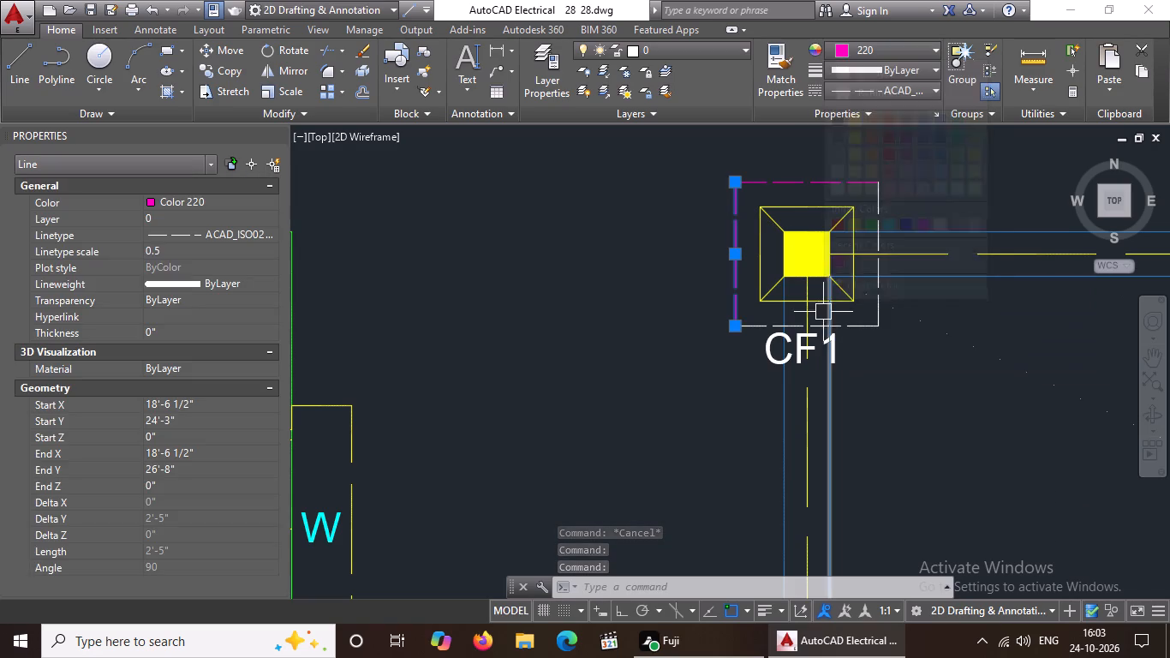
{"action": "left_click", "coordinate": [857, 327]}
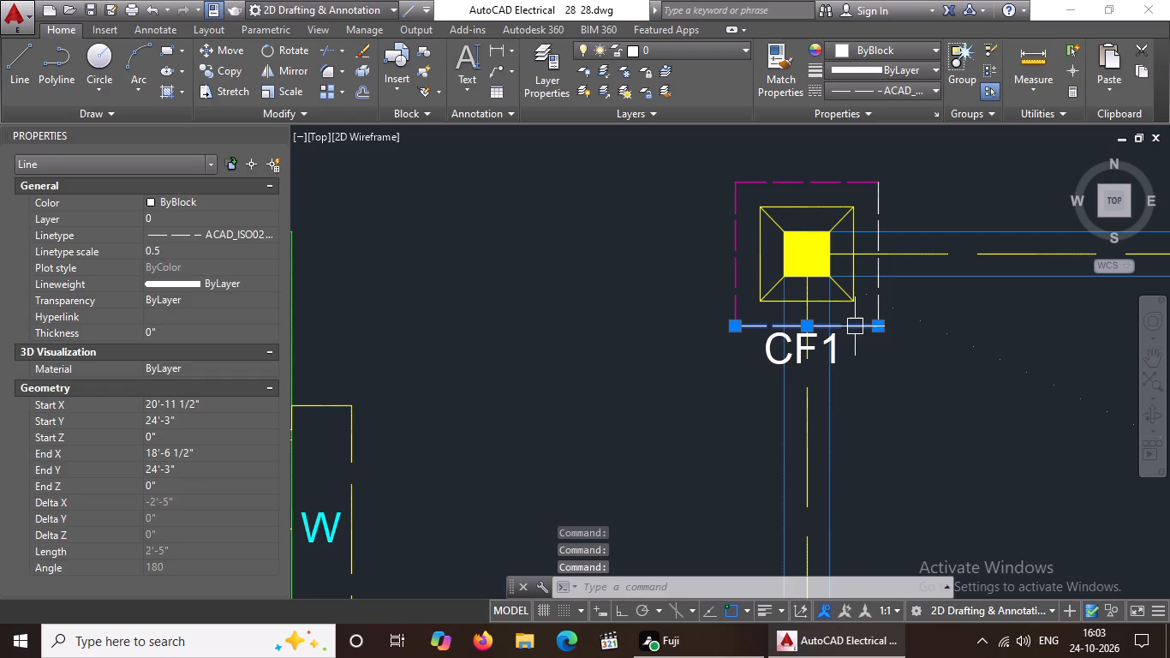
{"action": "left_click", "coordinate": [902, 92]}
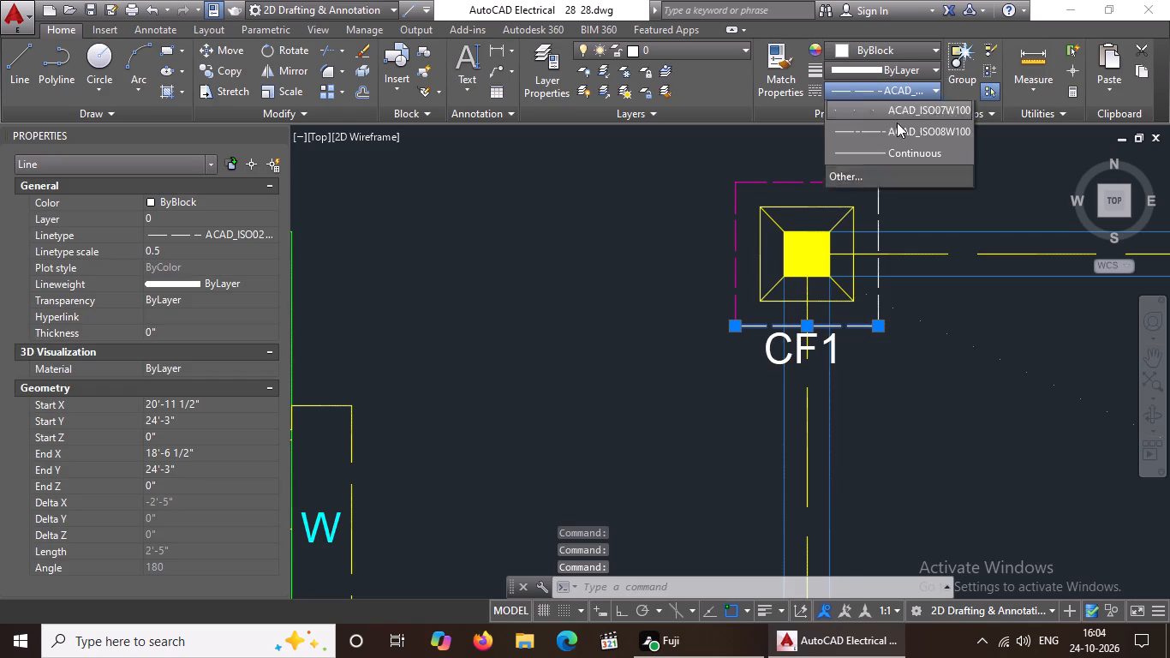
{"action": "left_click", "coordinate": [882, 45]}
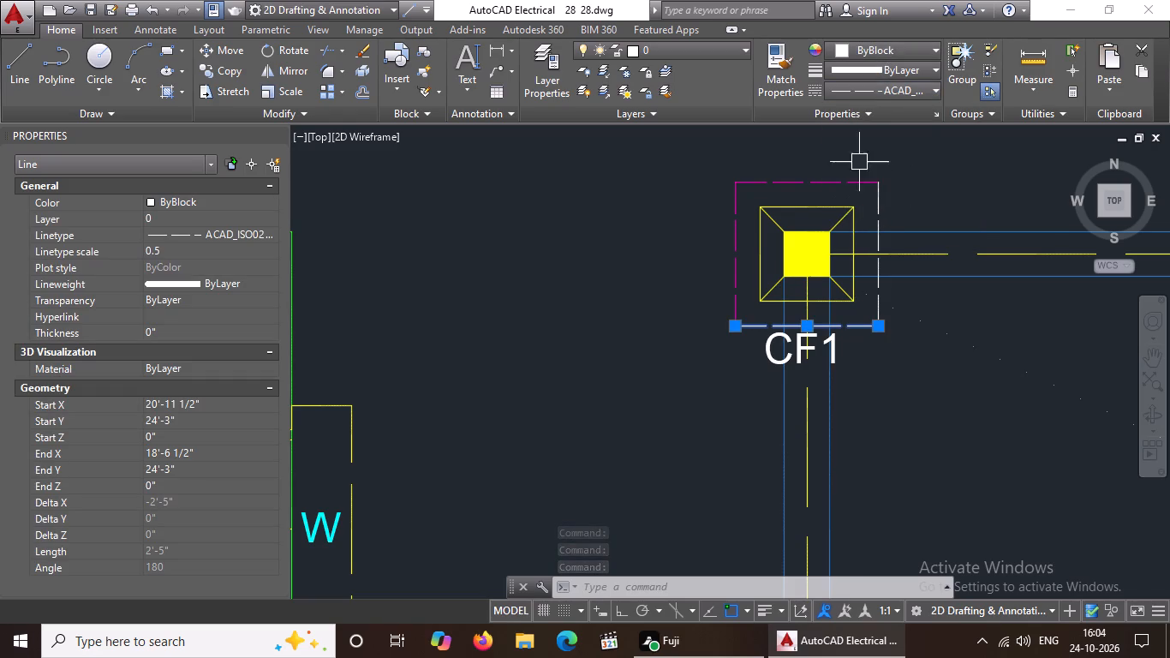
{"action": "left_click", "coordinate": [894, 45]}
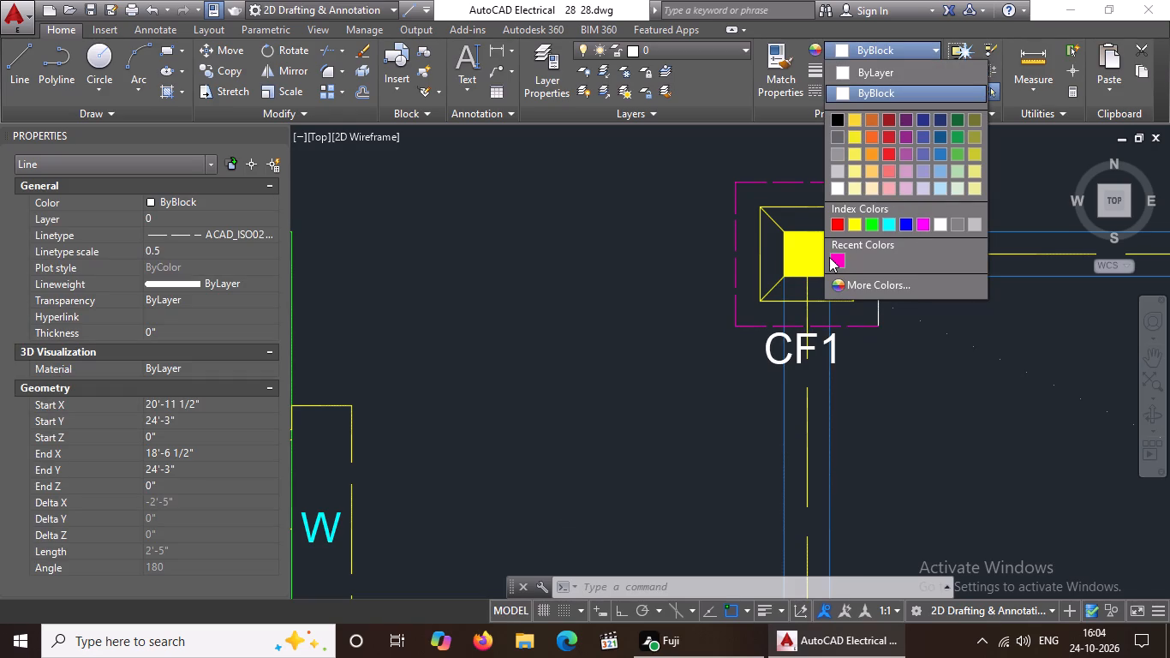
{"action": "left_click", "coordinate": [839, 254]}
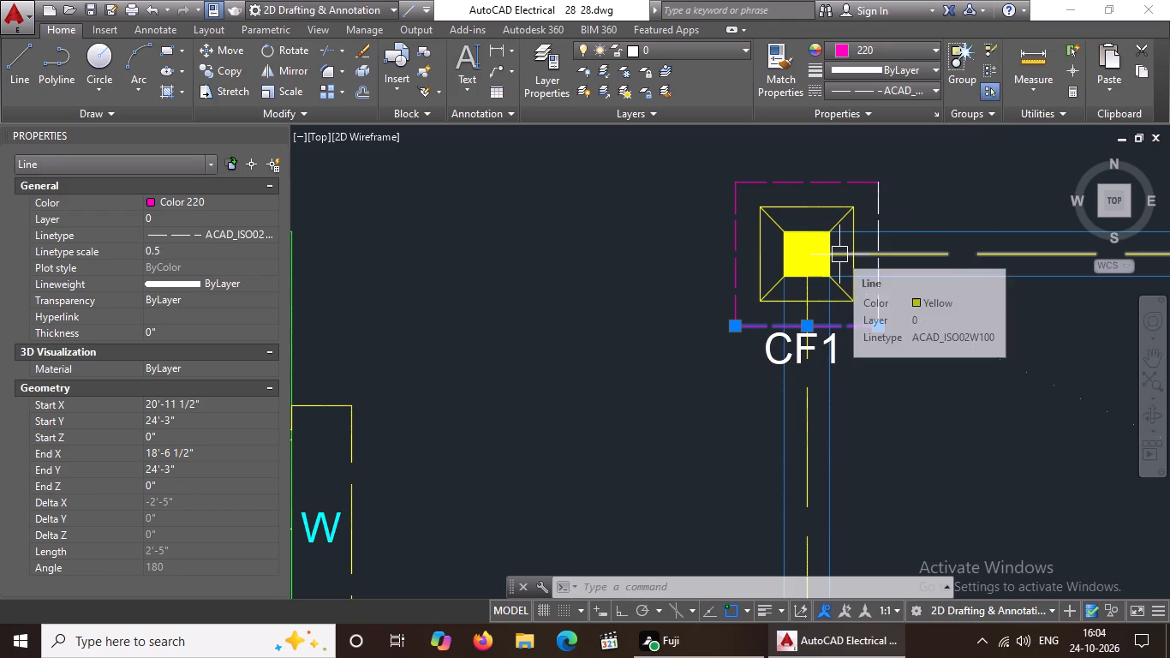
{"action": "left_click", "coordinate": [879, 209]}
{"action": "left_click", "coordinate": [919, 44]}
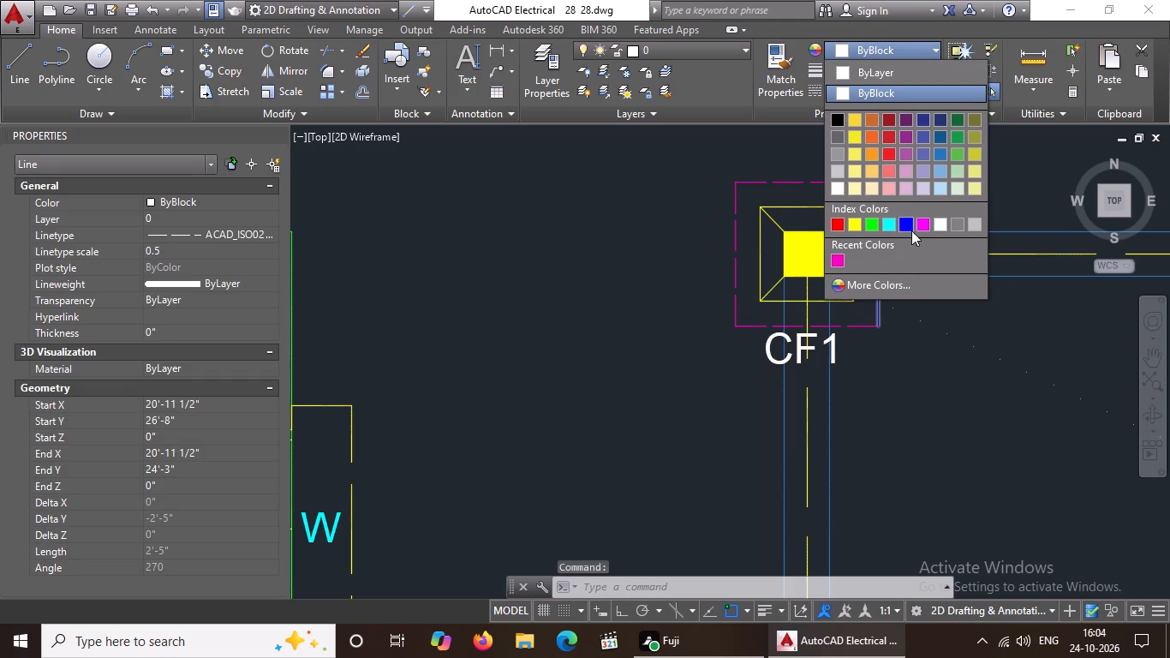
{"action": "left_click", "coordinate": [835, 258]}
Set the upper, left and right dashed edges of the top row's middle footing's outer square to colour 220.
{"action": "scroll", "coordinate": [836, 255], "scroll_direction": "down", "scroll_amount": 4}
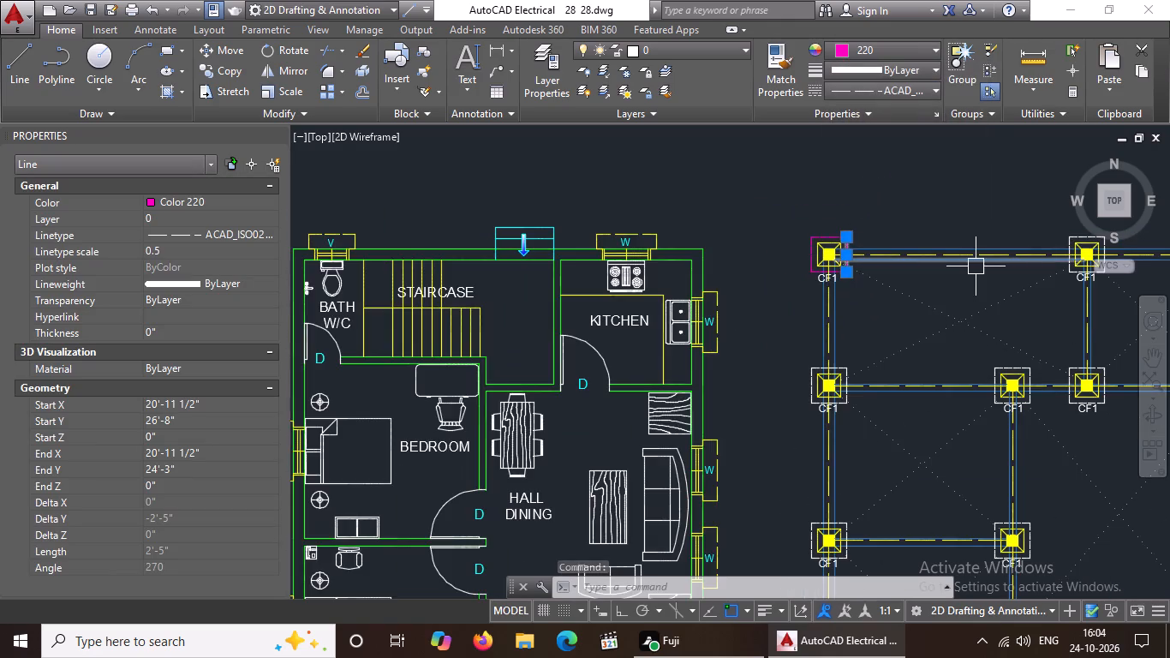
{"action": "scroll", "coordinate": [976, 266], "scroll_direction": "down", "scroll_amount": 3}
{"action": "scroll", "coordinate": [1072, 258], "scroll_direction": "up", "scroll_amount": 4}
{"action": "scroll", "coordinate": [777, 313], "scroll_direction": "down", "scroll_amount": 3}
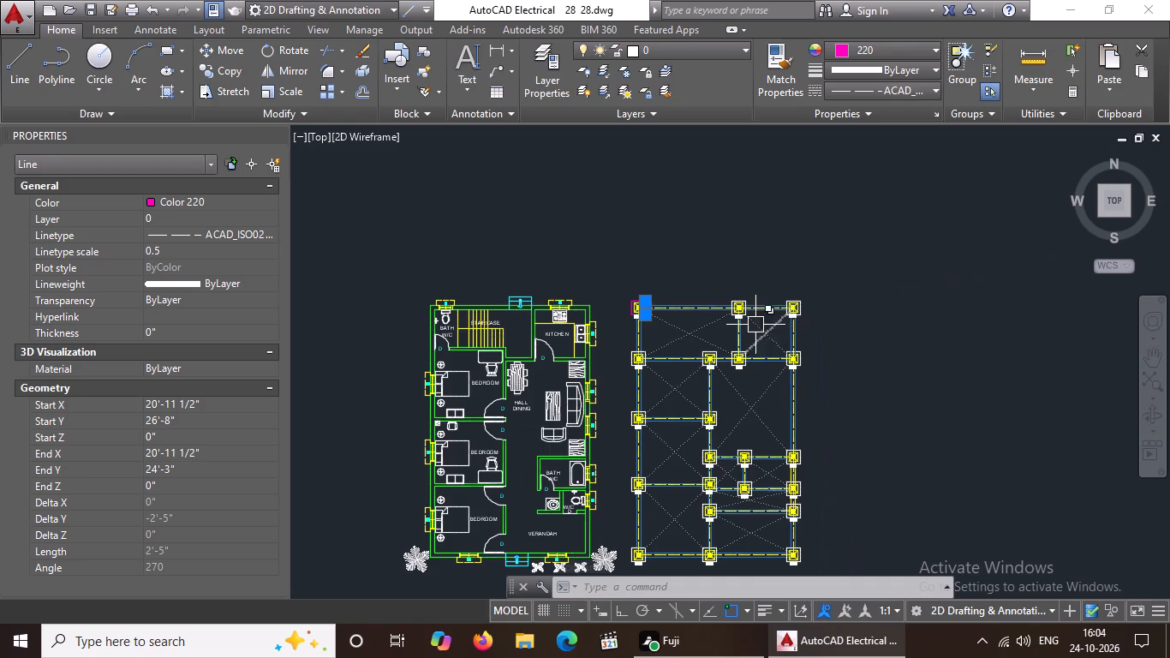
{"action": "scroll", "coordinate": [714, 314], "scroll_direction": "up", "scroll_amount": 3}
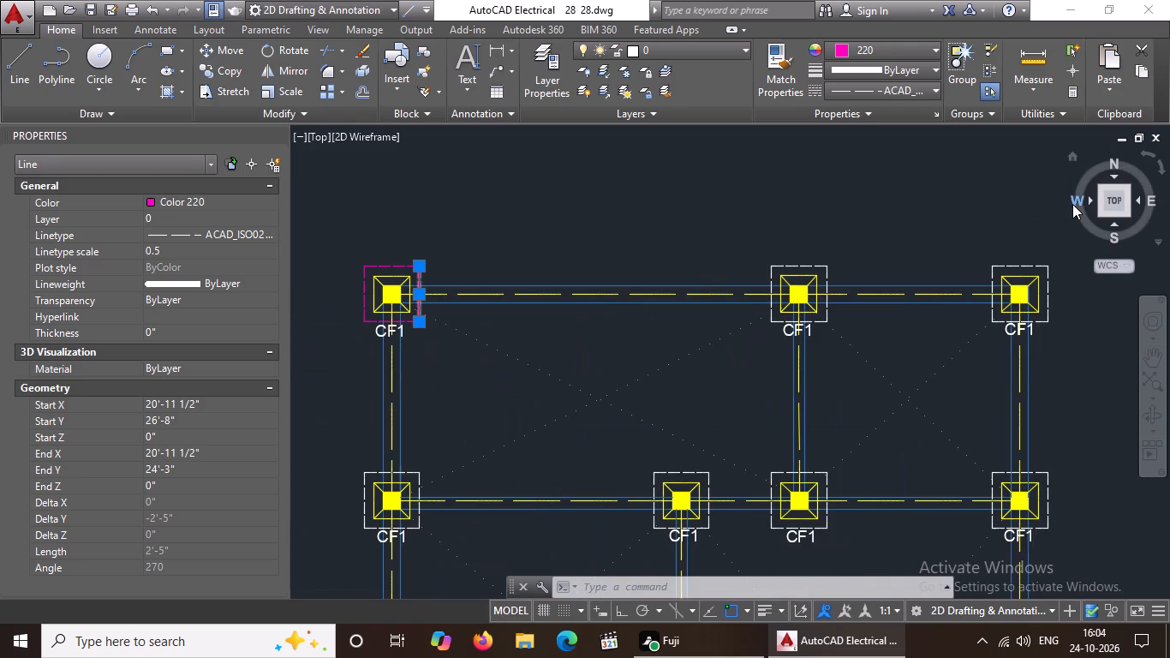
{"action": "key", "text": "Escape"}
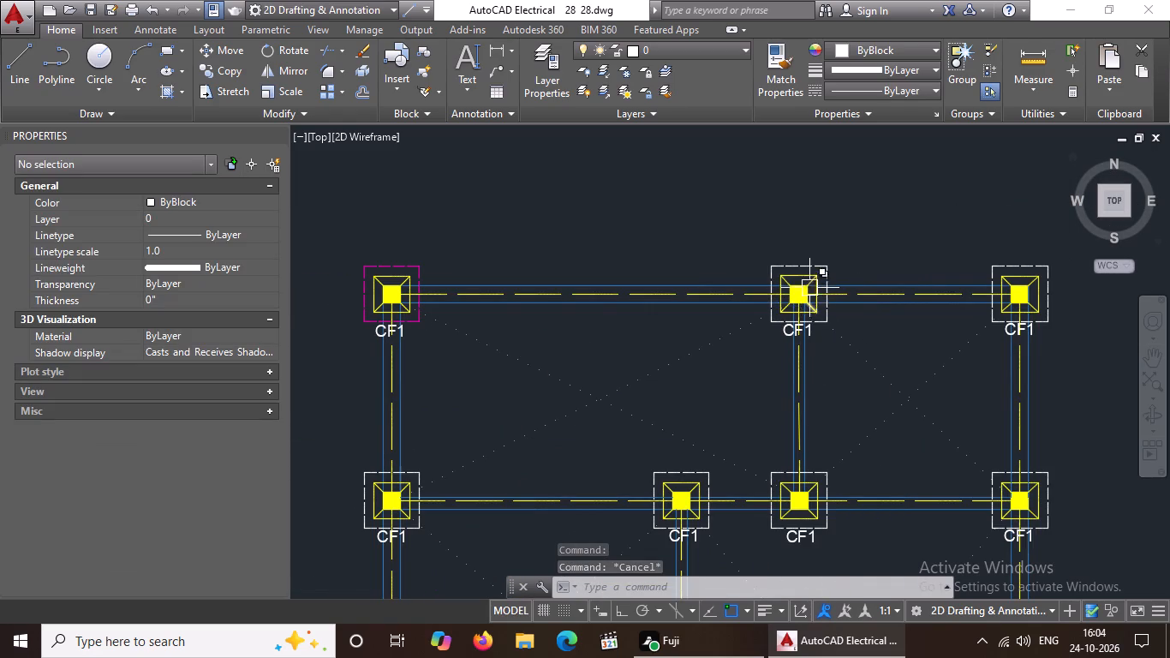
{"action": "scroll", "coordinate": [809, 287], "scroll_direction": "up", "scroll_amount": 2}
{"action": "left_click", "coordinate": [782, 233]}
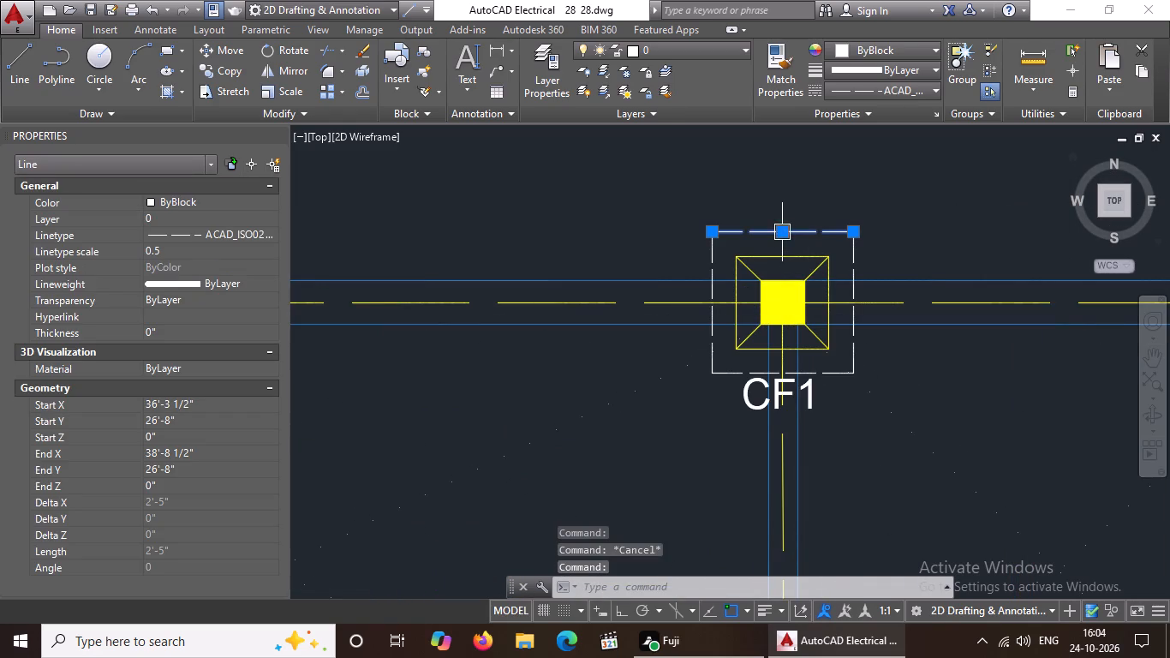
{"action": "left_click", "coordinate": [869, 43]}
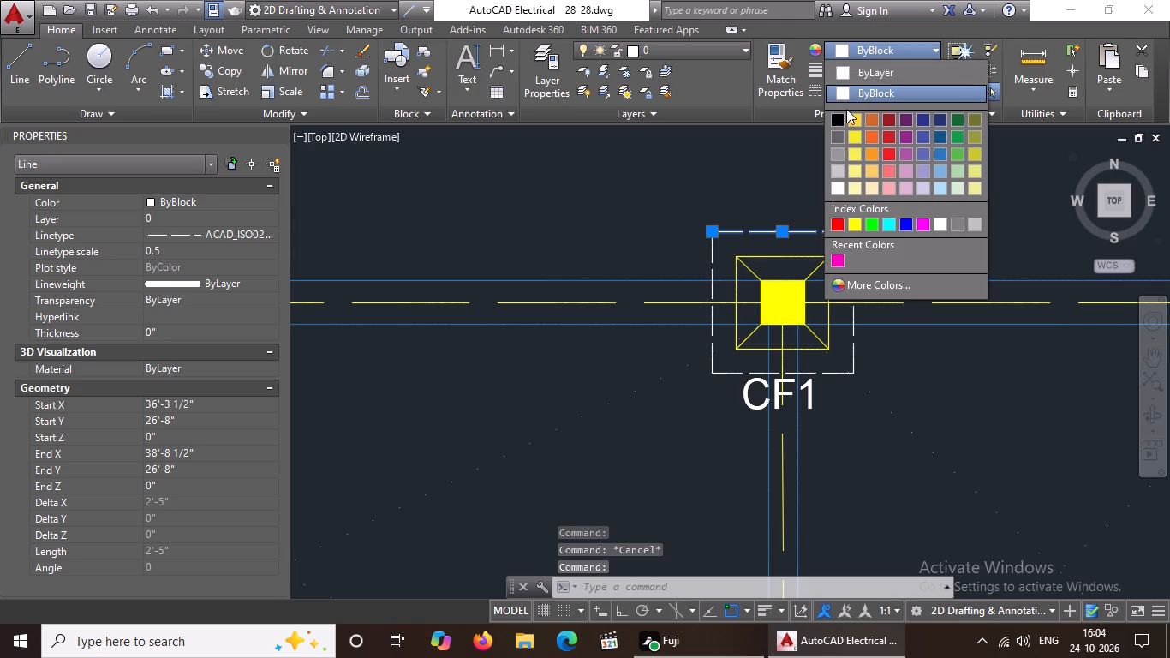
{"action": "left_click", "coordinate": [836, 263]}
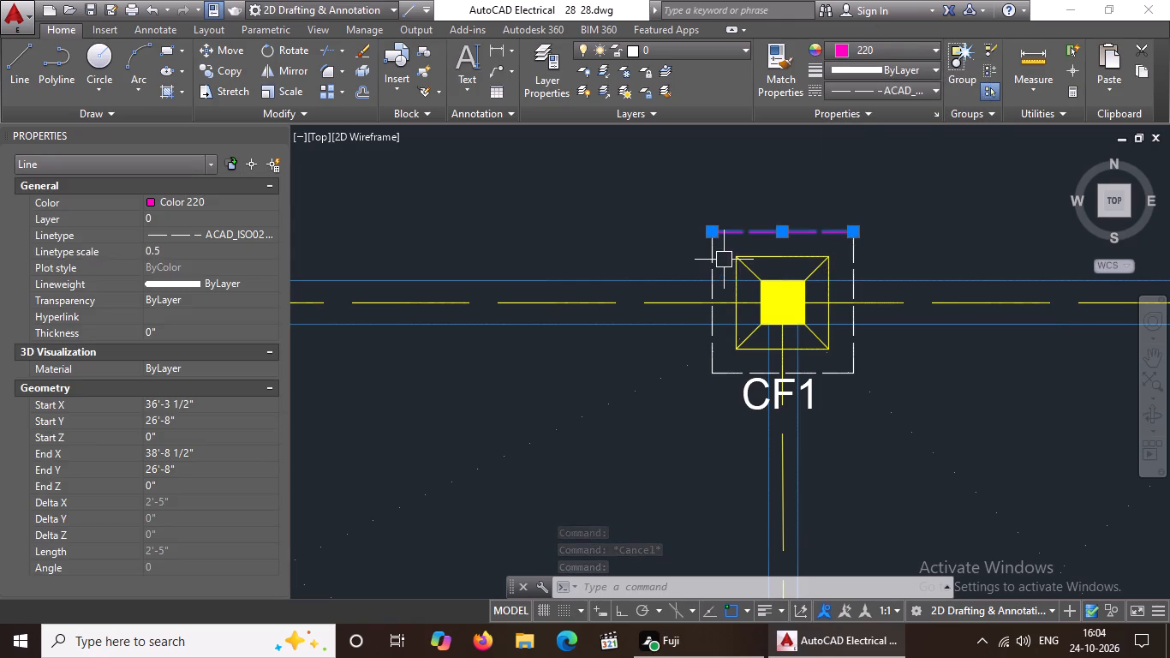
{"action": "left_click", "coordinate": [713, 260]}
{"action": "left_click", "coordinate": [873, 48]}
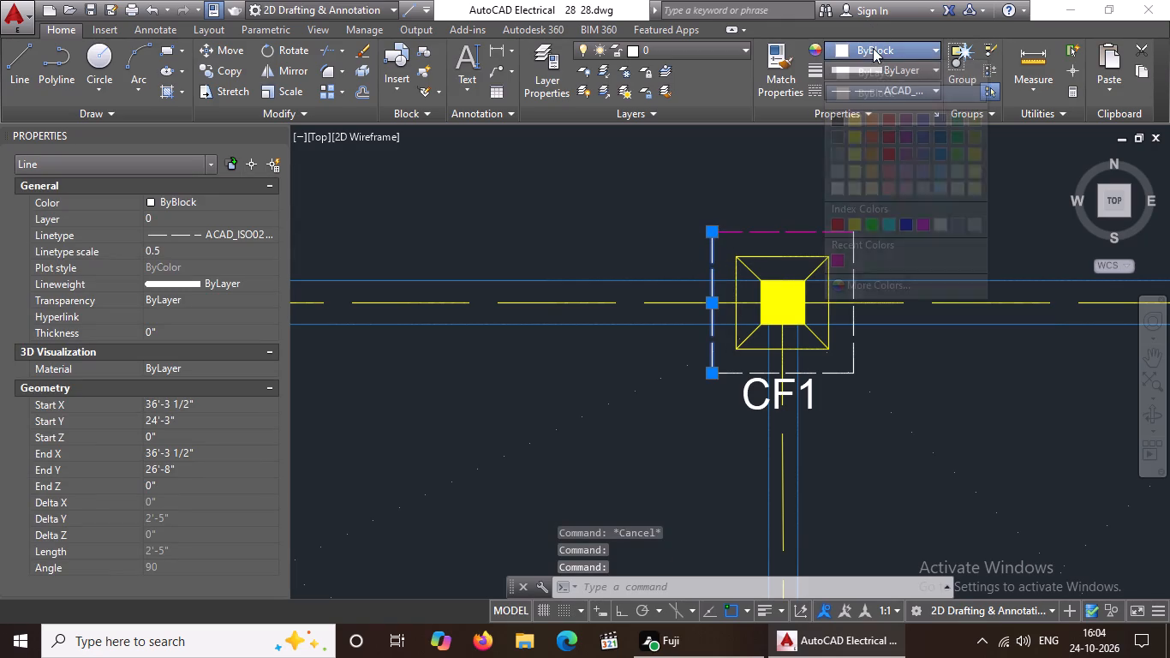
{"action": "left_click", "coordinate": [836, 264]}
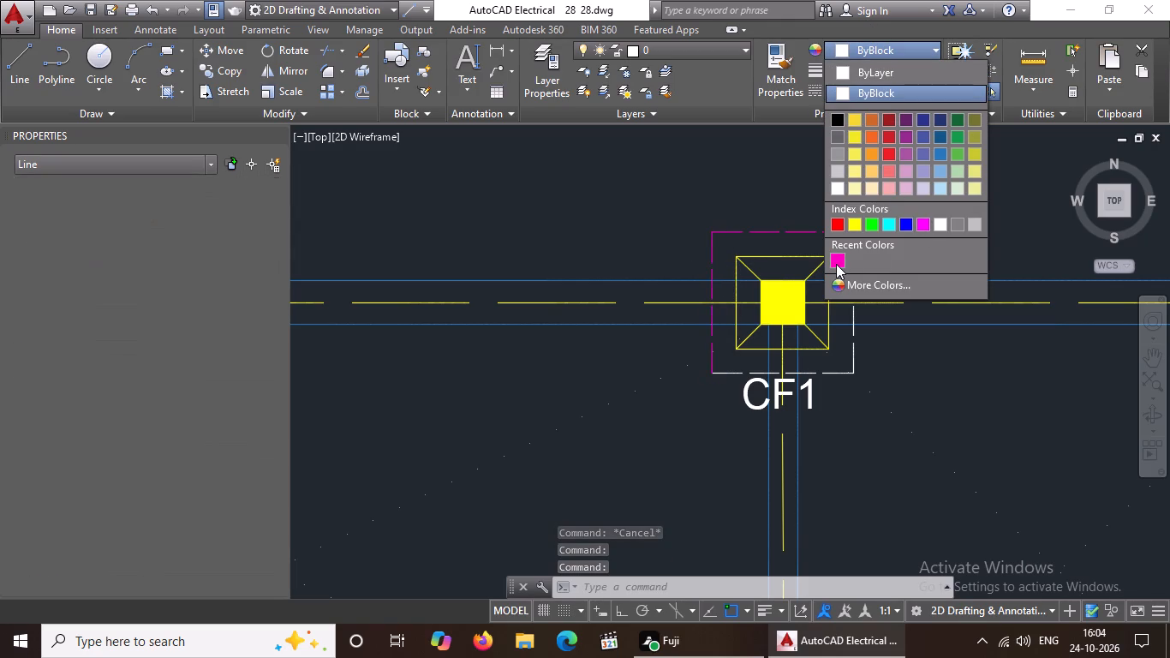
{"action": "left_click", "coordinate": [855, 260]}
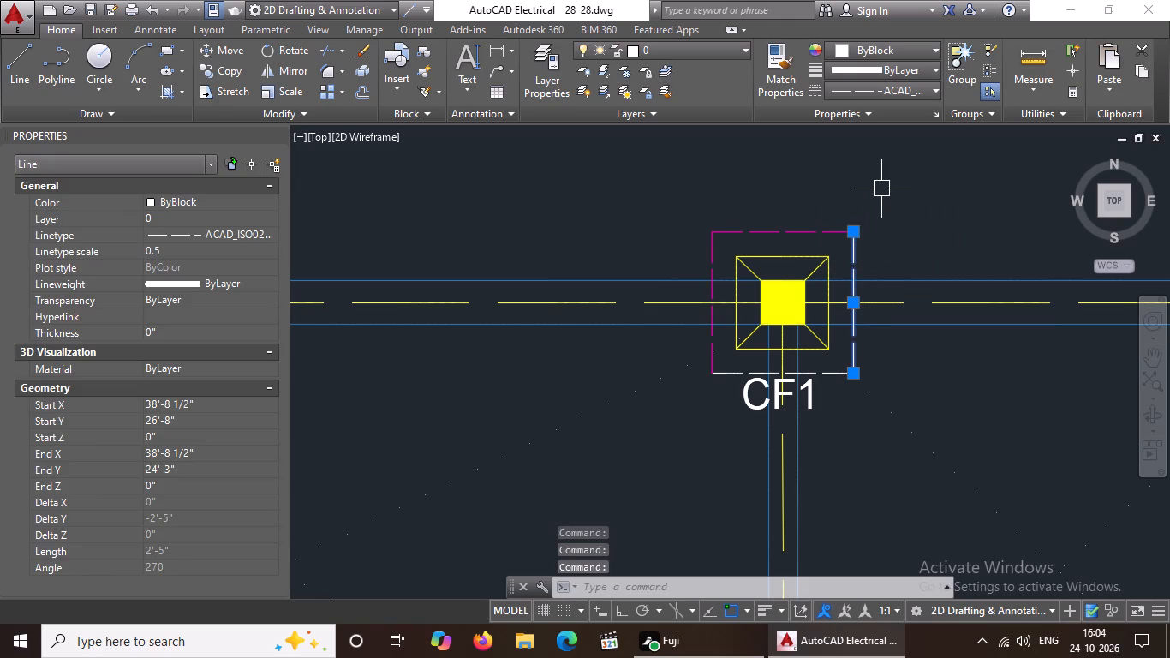
{"action": "left_click", "coordinate": [900, 45]}
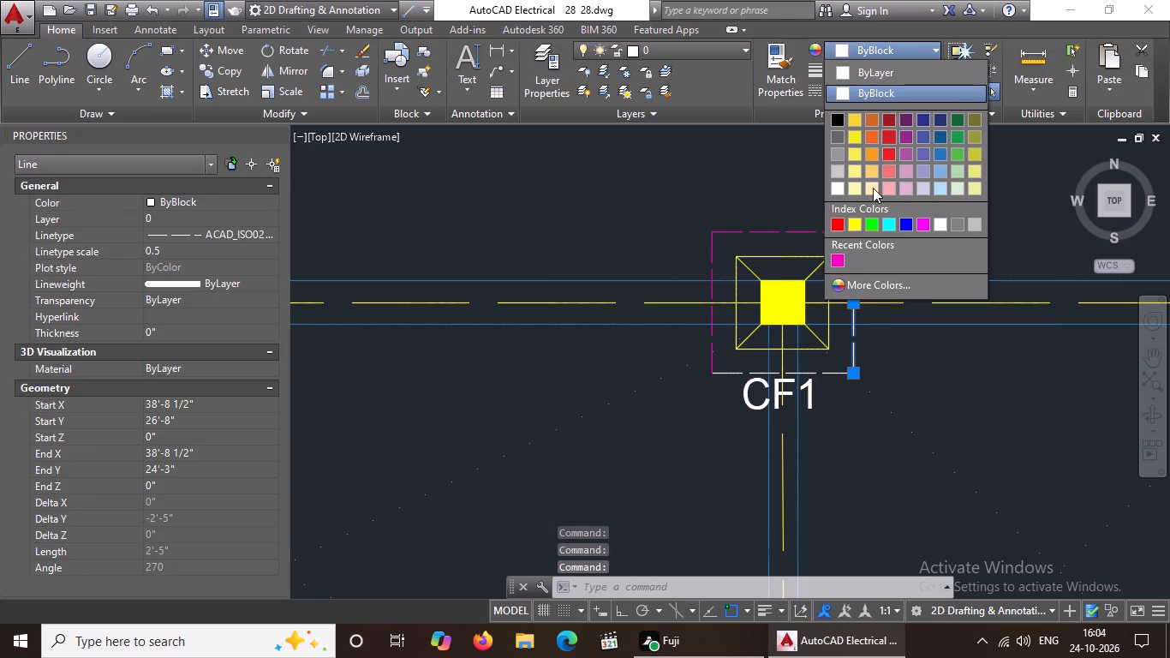
{"action": "left_click", "coordinate": [834, 256]}
Set the lower dashed edge of the top row's middle footing, just above its CF1 label, to colour 220.
{"action": "scroll", "coordinate": [864, 249], "scroll_direction": "down", "scroll_amount": 4}
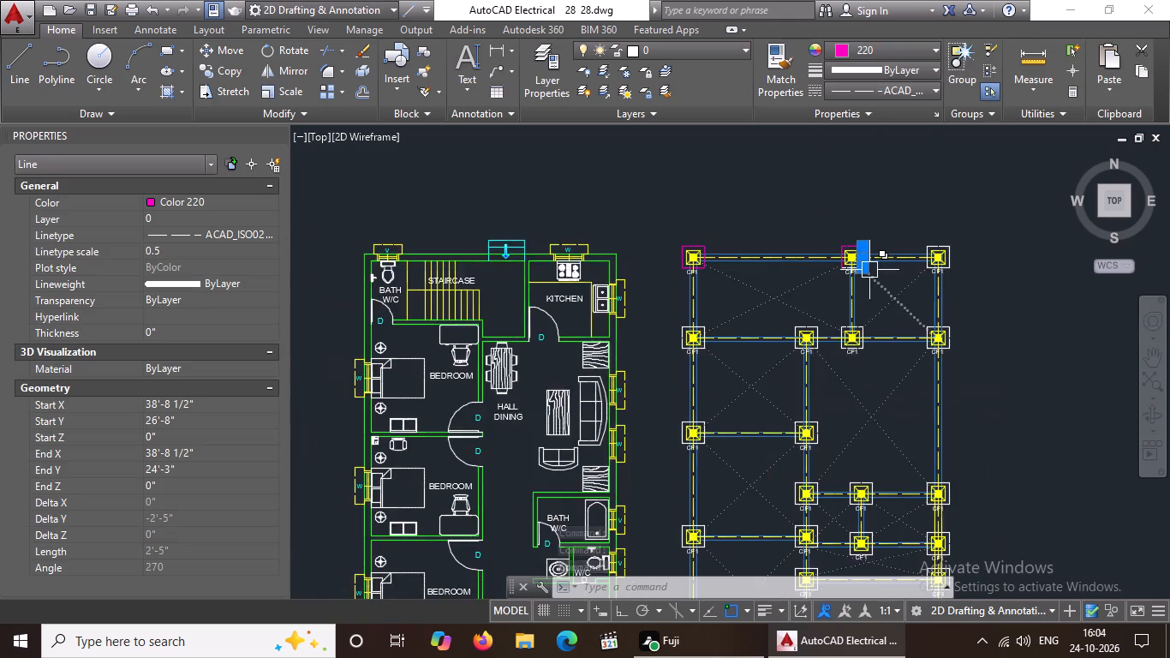
{"action": "scroll", "coordinate": [869, 270], "scroll_direction": "up", "scroll_amount": 3}
{"action": "scroll", "coordinate": [786, 256], "scroll_direction": "up", "scroll_amount": 2}
{"action": "left_click", "coordinate": [715, 272]}
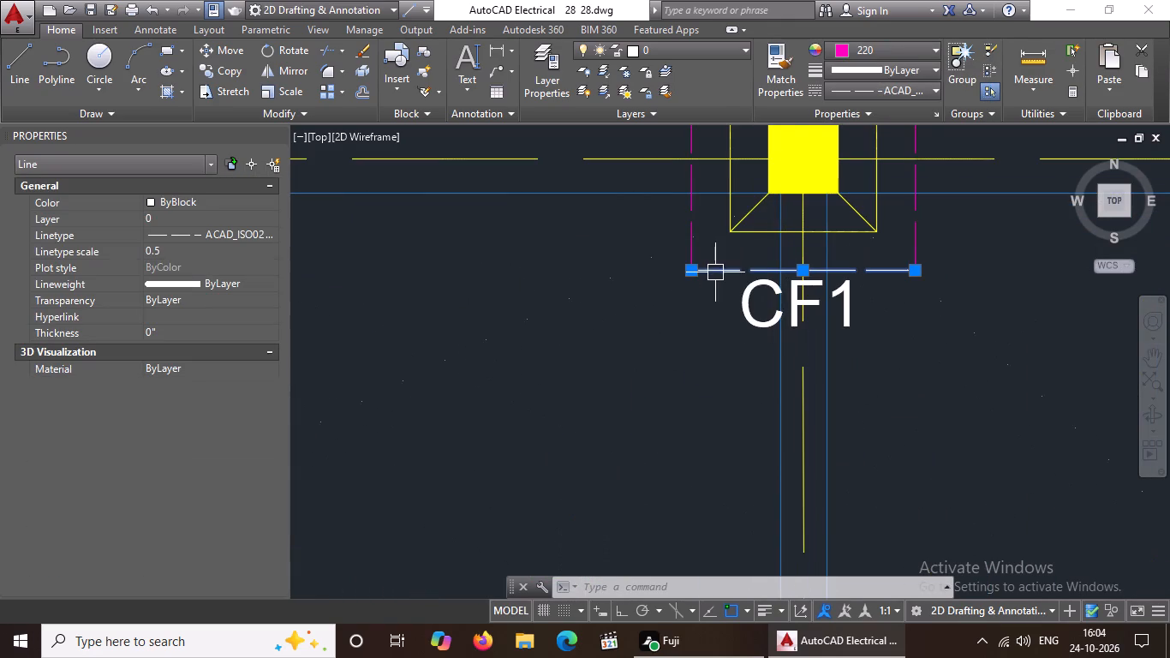
{"action": "left_click", "coordinate": [846, 45]}
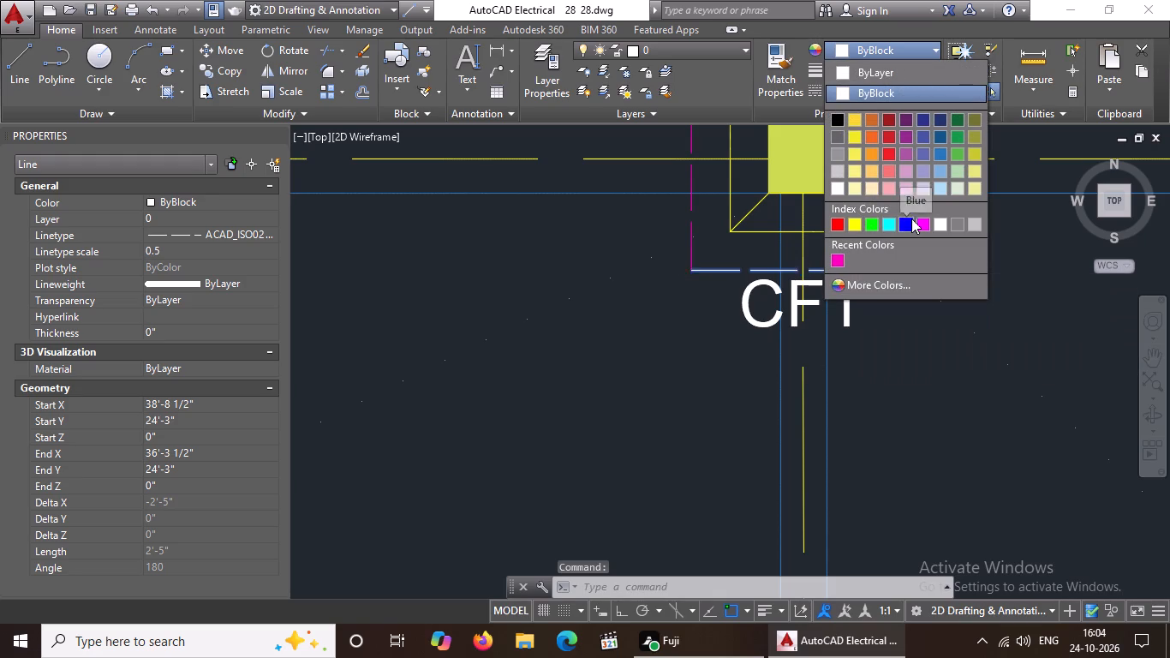
{"action": "left_click", "coordinate": [826, 262]}
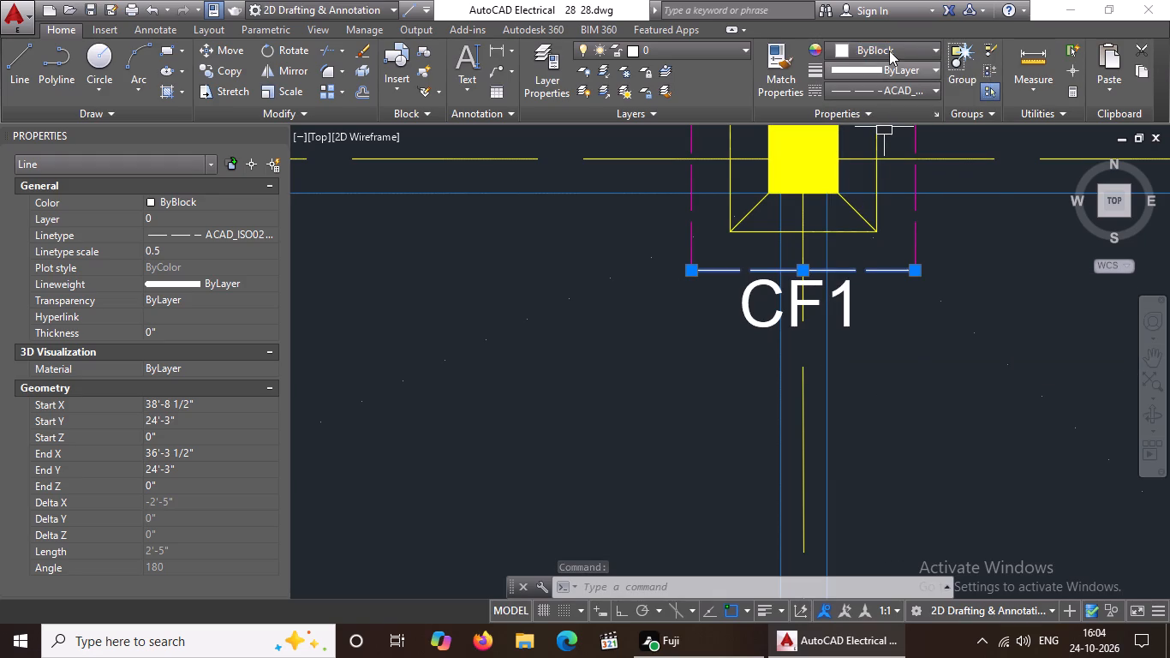
{"action": "left_click", "coordinate": [890, 45]}
{"action": "left_click", "coordinate": [832, 254]}
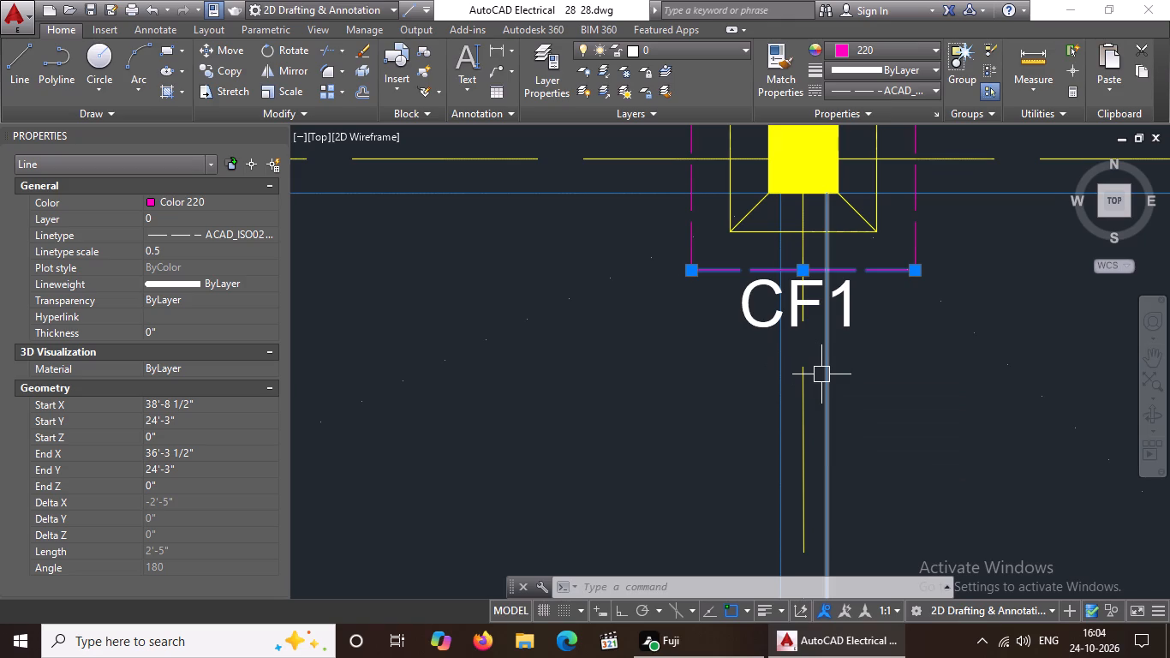
Set the upper and right dashed edges of the top-right corner footing's outer square to colour 220.
{"action": "scroll", "coordinate": [830, 369], "scroll_direction": "down", "scroll_amount": 3}
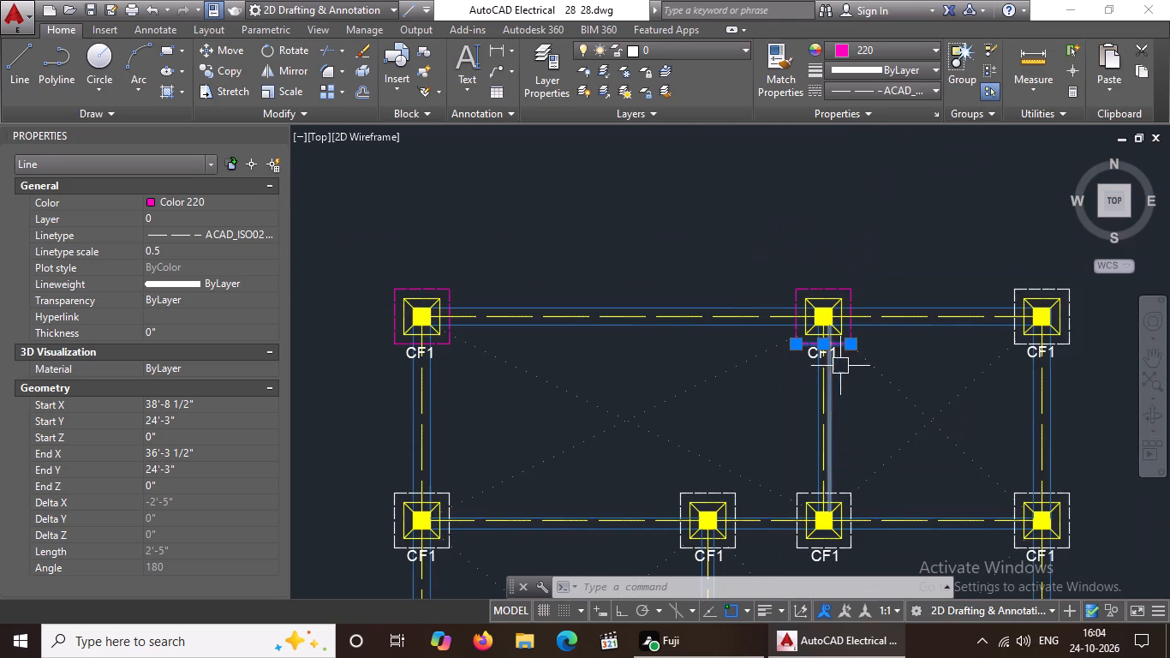
{"action": "scroll", "coordinate": [1128, 334], "scroll_direction": "up", "scroll_amount": 1}
{"action": "left_click", "coordinate": [1015, 269]}
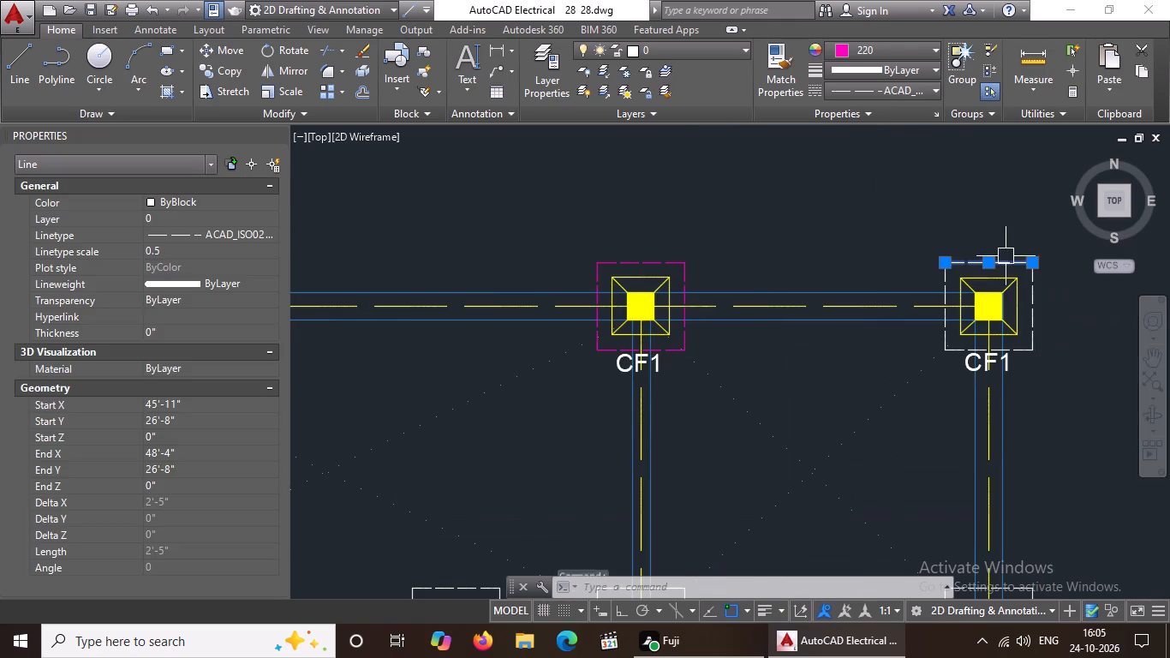
{"action": "left_click", "coordinate": [898, 51]}
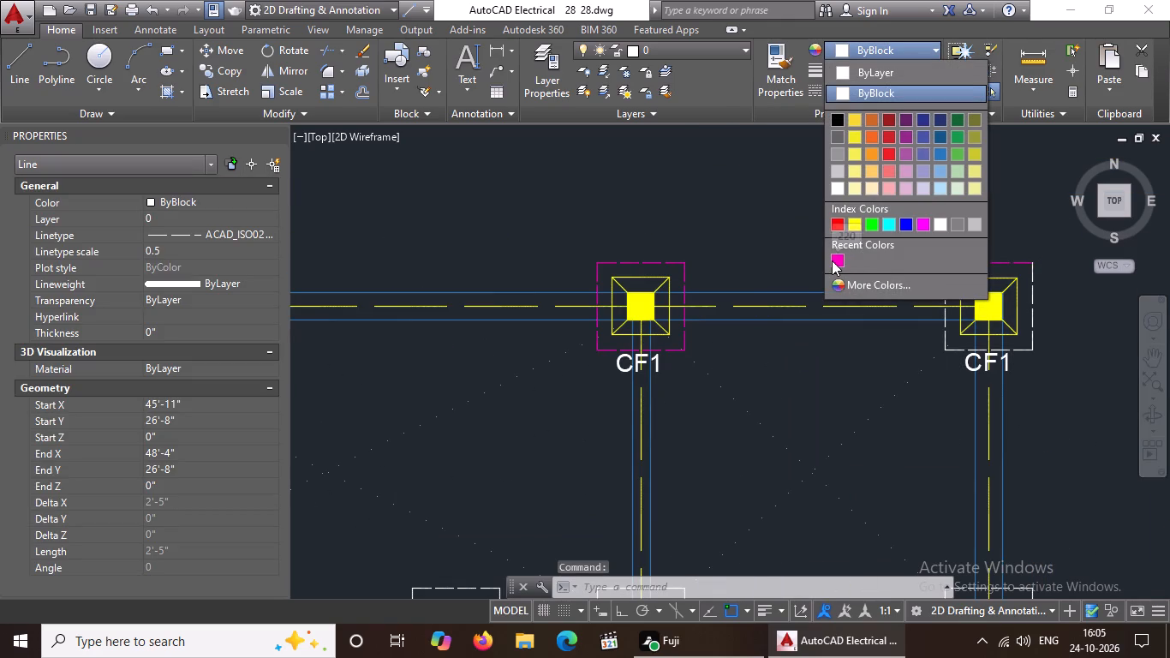
{"action": "left_click", "coordinate": [832, 259]}
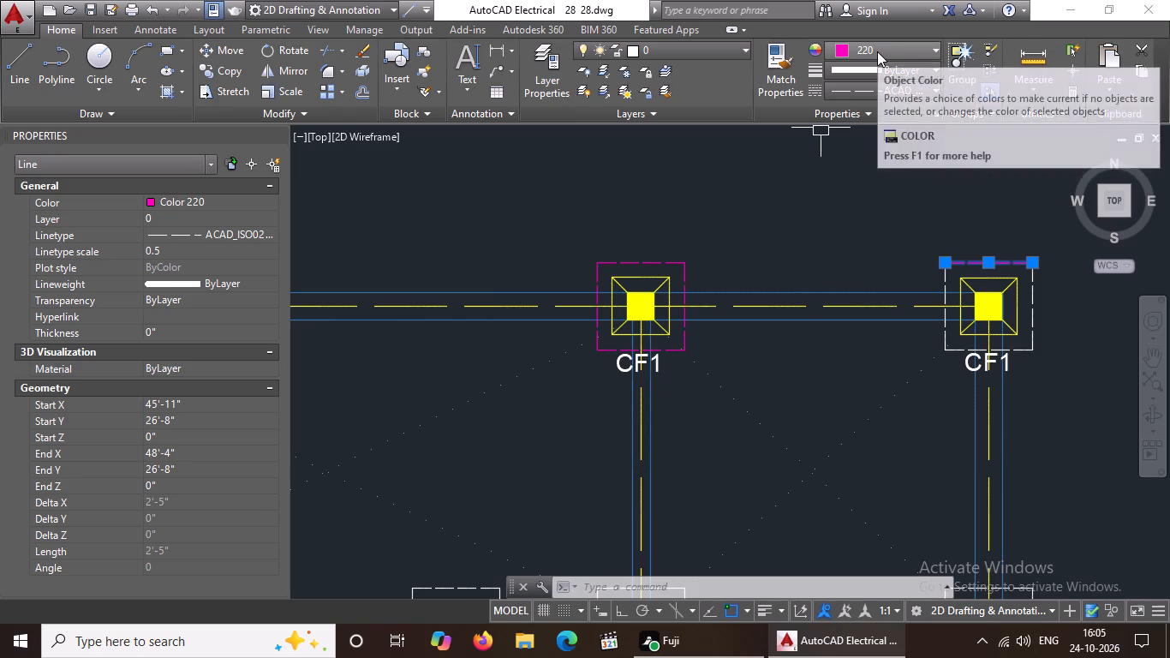
{"action": "key", "text": "Escape"}
{"action": "scroll", "coordinate": [1040, 320], "scroll_direction": "up", "scroll_amount": 2}
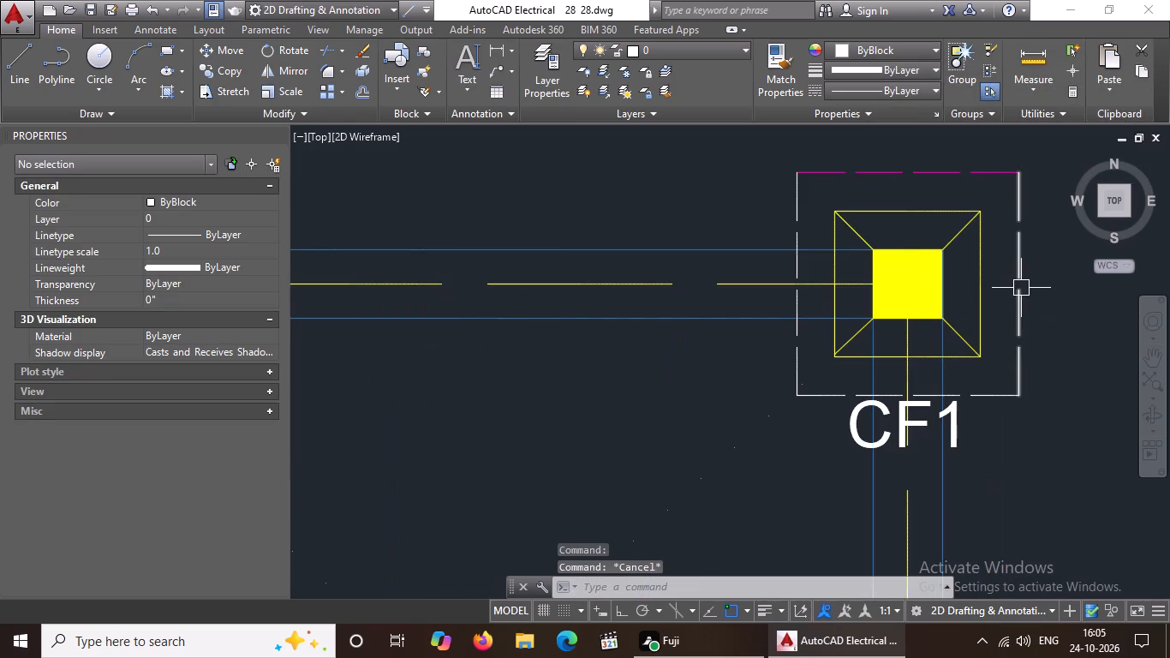
{"action": "left_click", "coordinate": [1021, 288]}
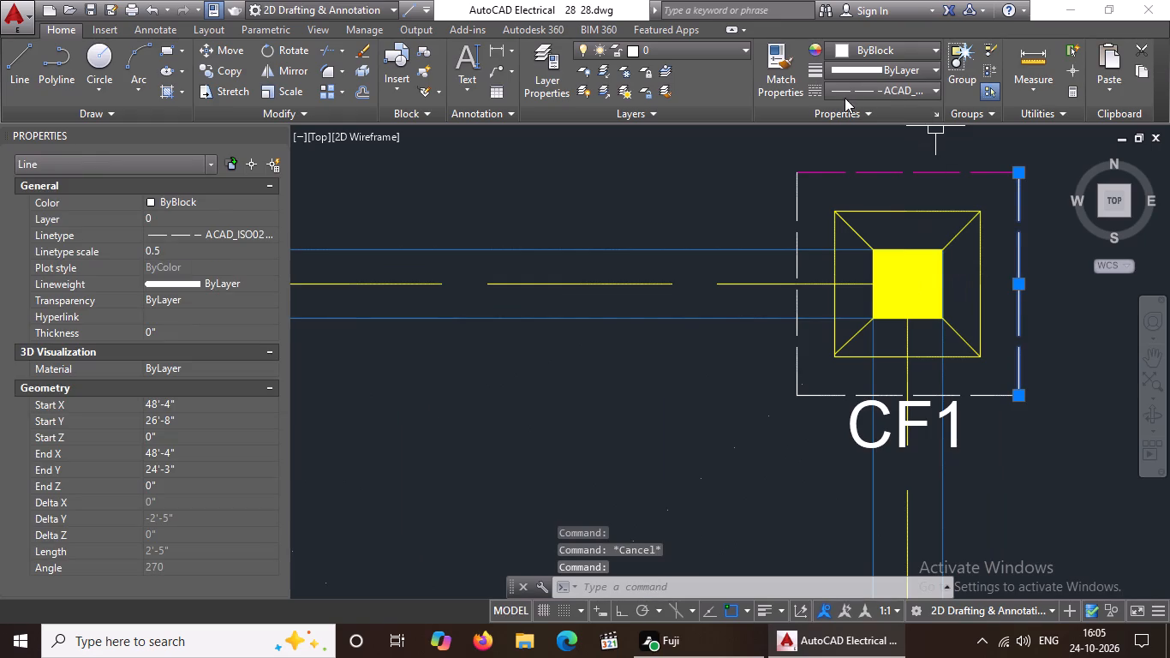
{"action": "left_click", "coordinate": [860, 51]}
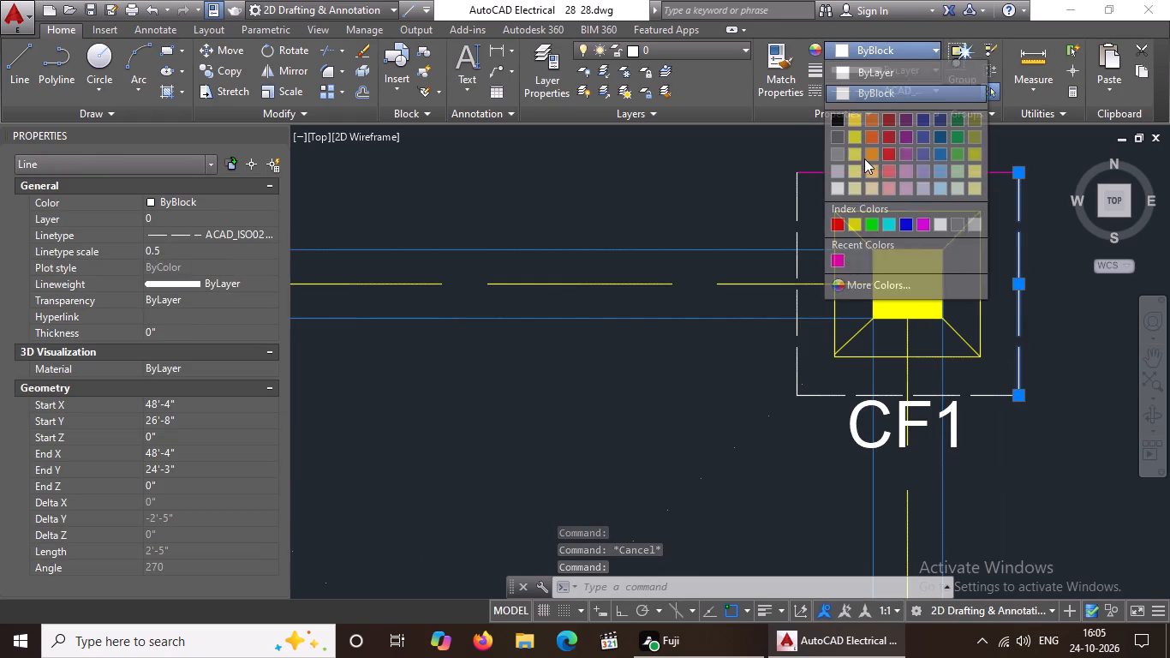
{"action": "left_click", "coordinate": [836, 262]}
{"action": "key", "text": "Escape"}
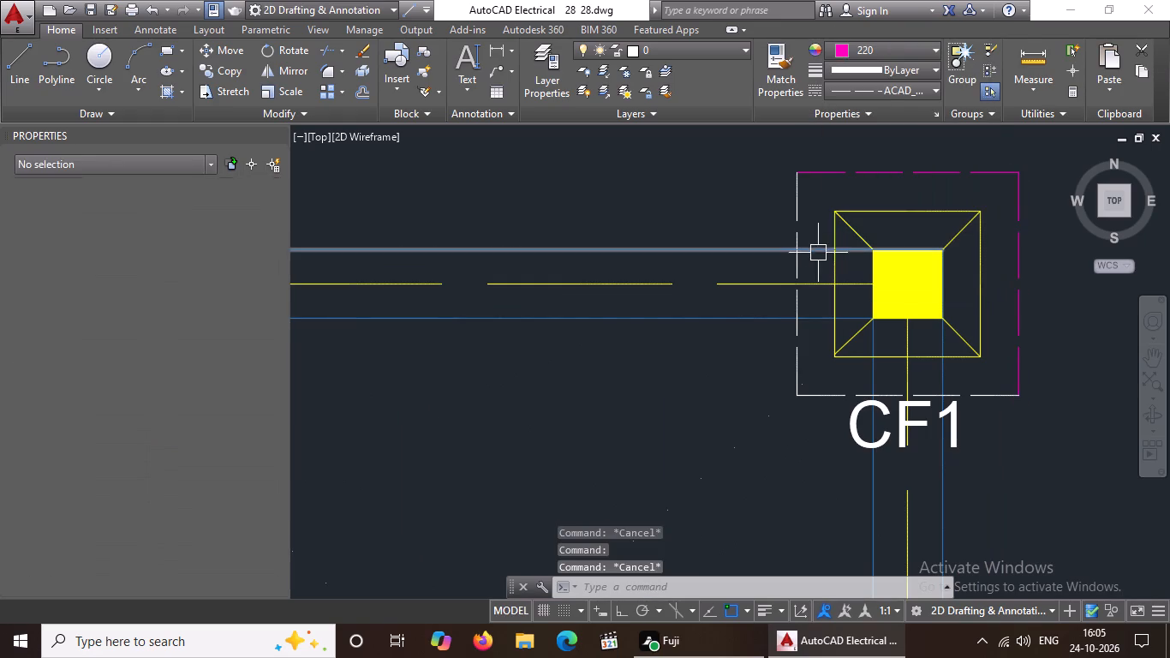
Set the left and lower dashed edges of the top-right corner footing's outer square to colour 220.
{"action": "left_click", "coordinate": [798, 215]}
{"action": "left_click", "coordinate": [901, 49]}
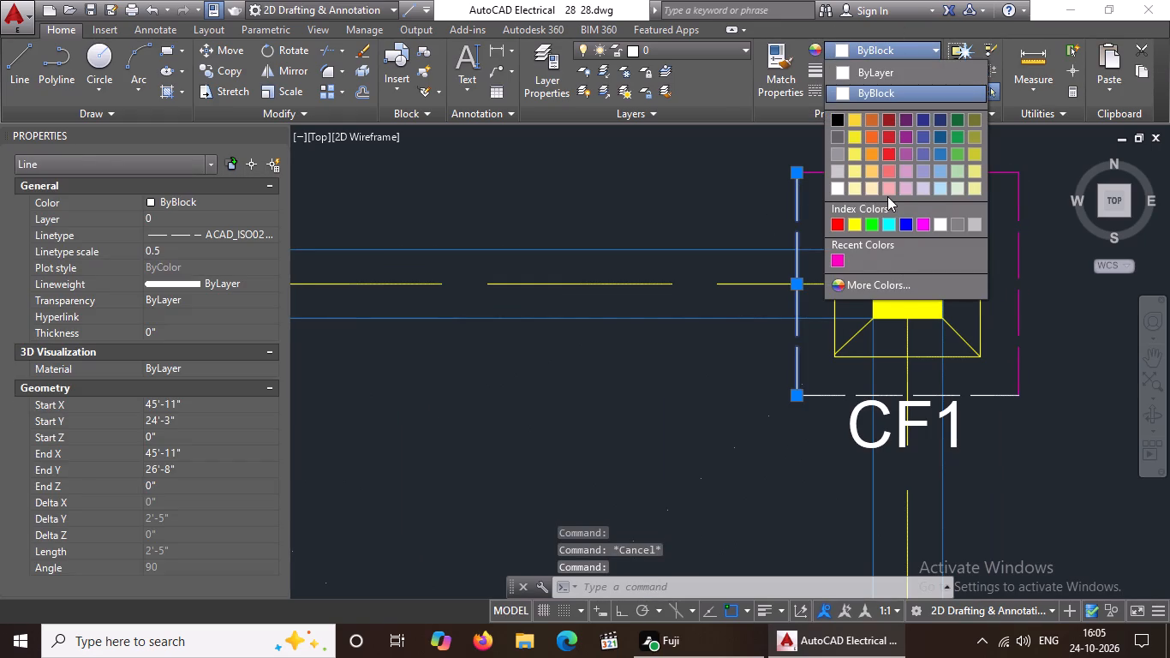
{"action": "left_click", "coordinate": [836, 254]}
{"action": "key", "text": "Escape"}
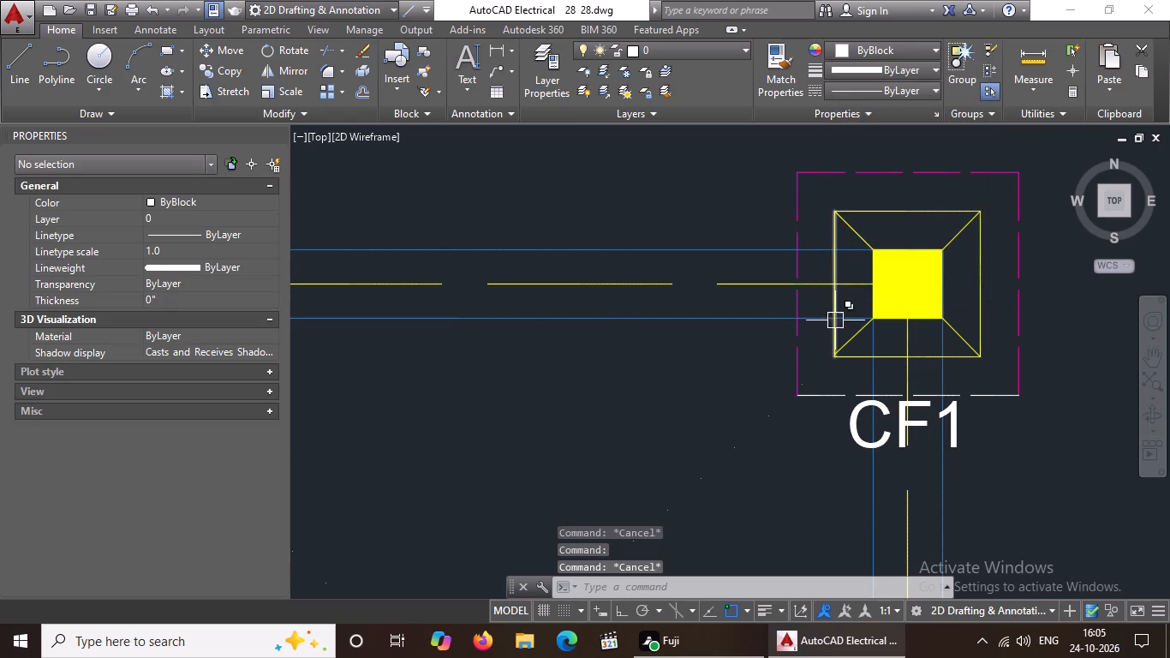
{"action": "left_click", "coordinate": [830, 399]}
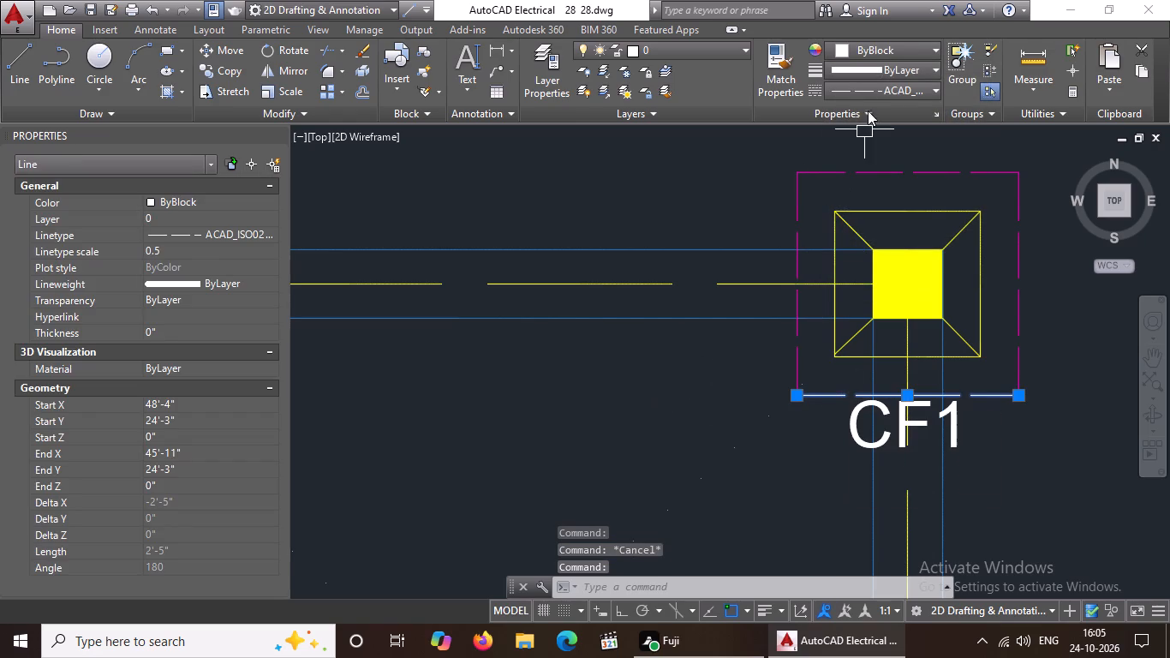
{"action": "left_click", "coordinate": [900, 49]}
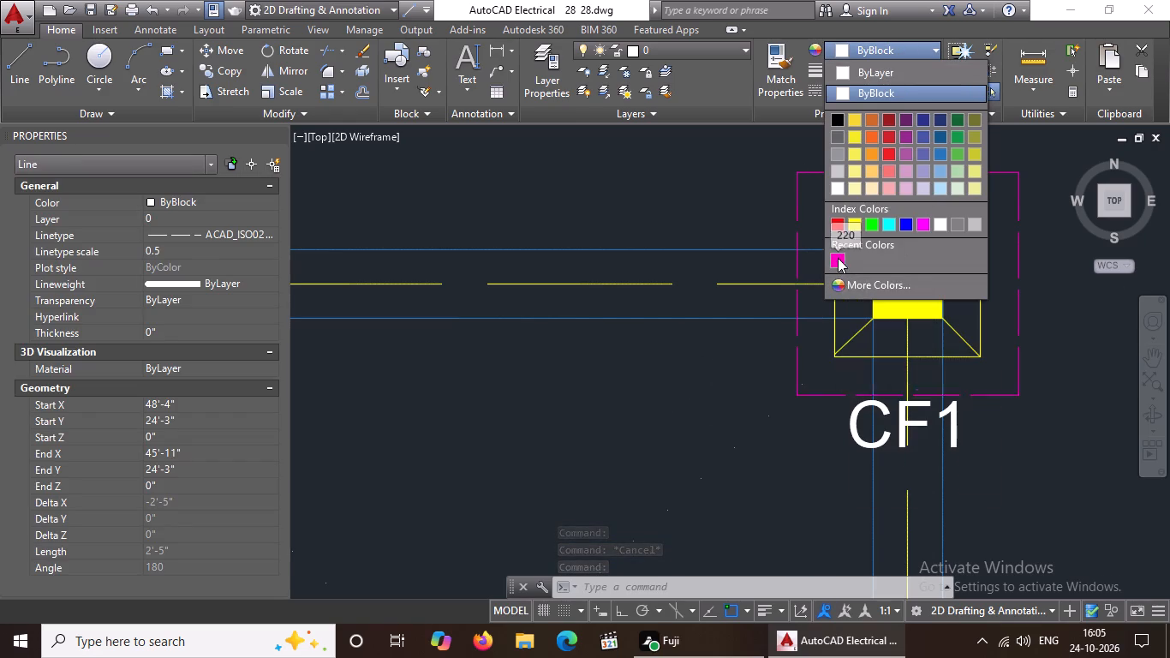
{"action": "left_click", "coordinate": [838, 257]}
{"action": "key", "text": "Escape"}
Set the upper and right dashed edges of the second row's rightmost footing's outer square to colour 220.
{"action": "scroll", "coordinate": [934, 250], "scroll_direction": "down", "scroll_amount": 5}
{"action": "scroll", "coordinate": [938, 324], "scroll_direction": "up", "scroll_amount": 2}
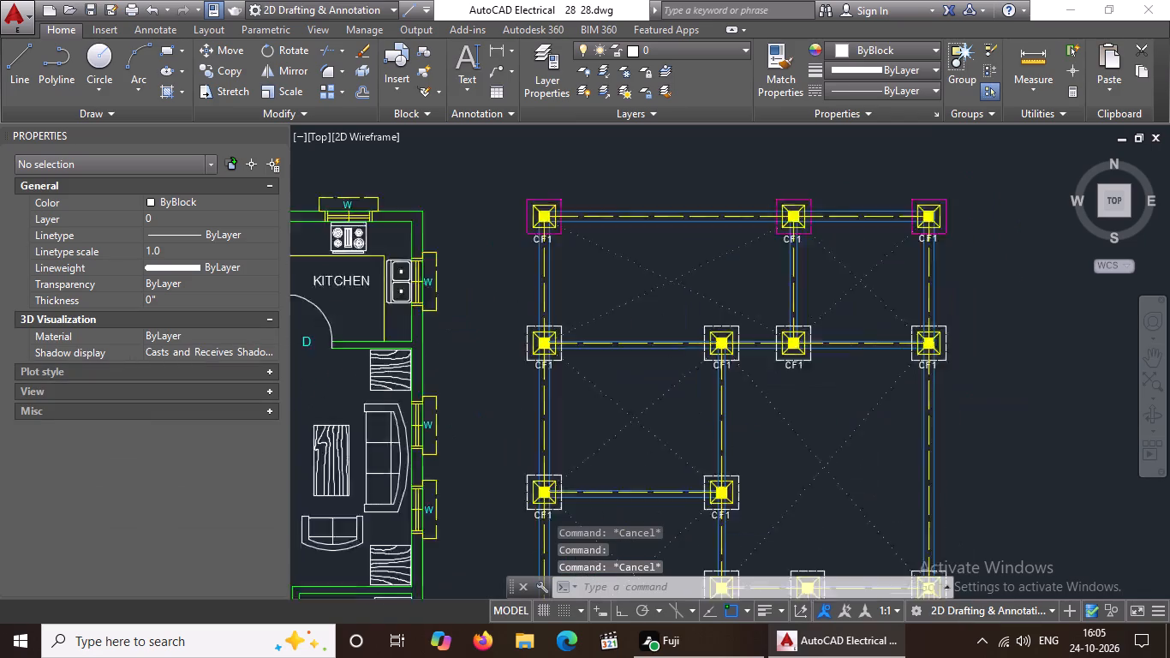
{"action": "scroll", "coordinate": [938, 324], "scroll_direction": "up", "scroll_amount": 3}
{"action": "left_click", "coordinate": [952, 323]}
{"action": "left_click", "coordinate": [905, 44]}
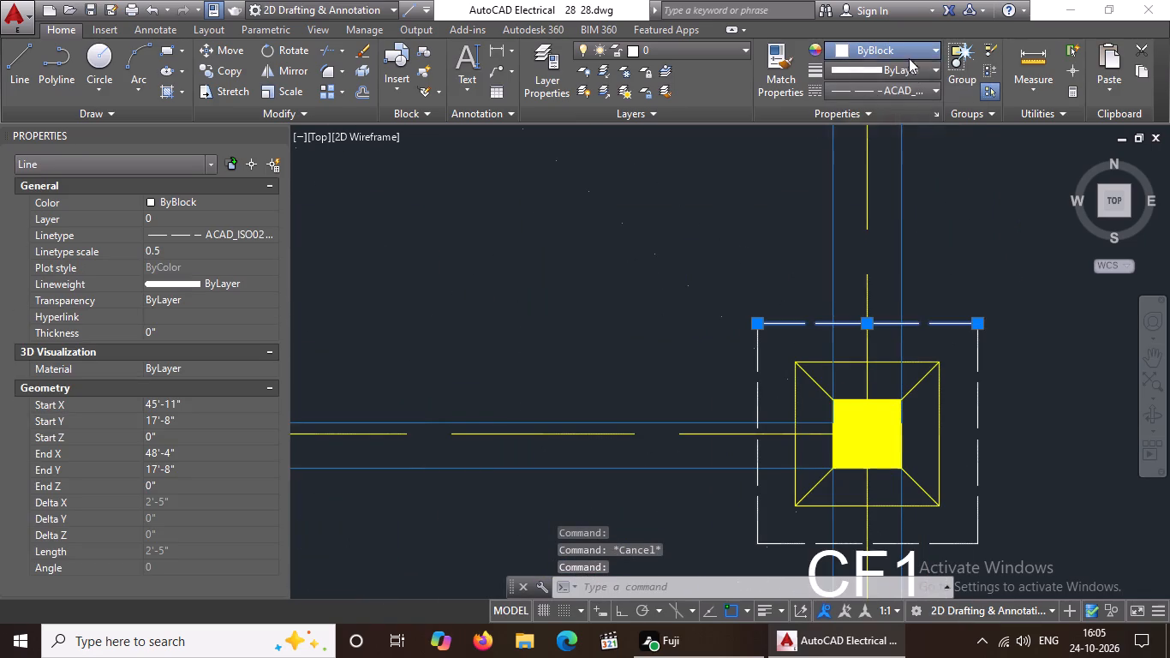
{"action": "left_click", "coordinate": [833, 257]}
{"action": "key", "text": "Escape"}
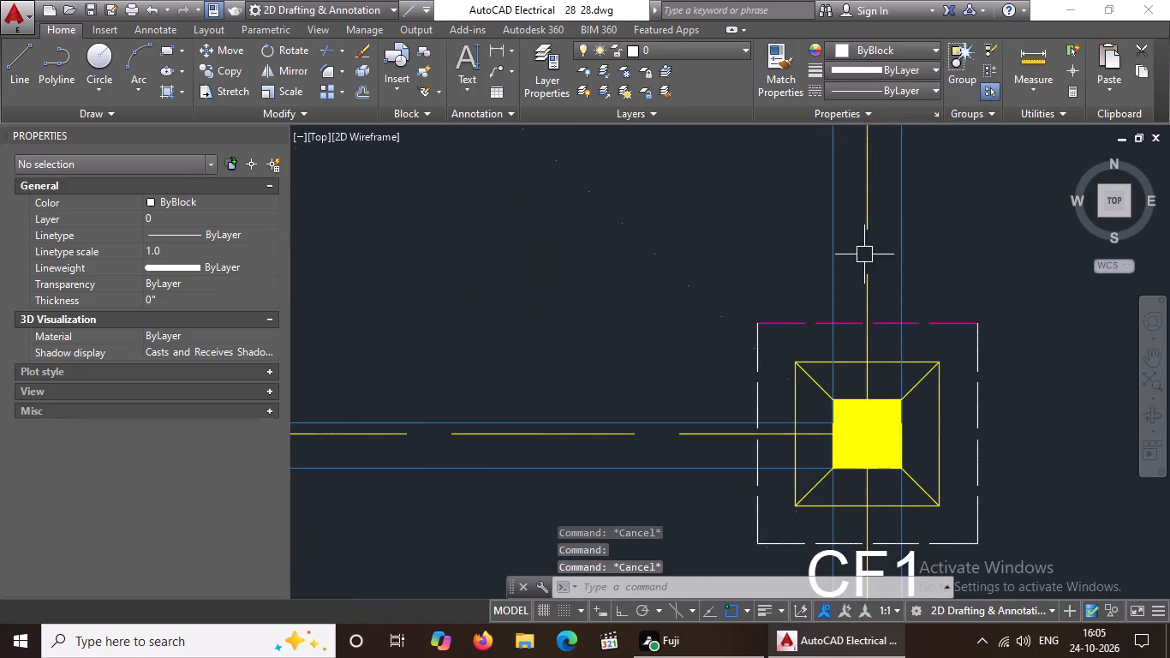
{"action": "scroll", "coordinate": [1044, 386], "scroll_direction": "down", "scroll_amount": 4}
{"action": "scroll", "coordinate": [1049, 403], "scroll_direction": "up", "scroll_amount": 3}
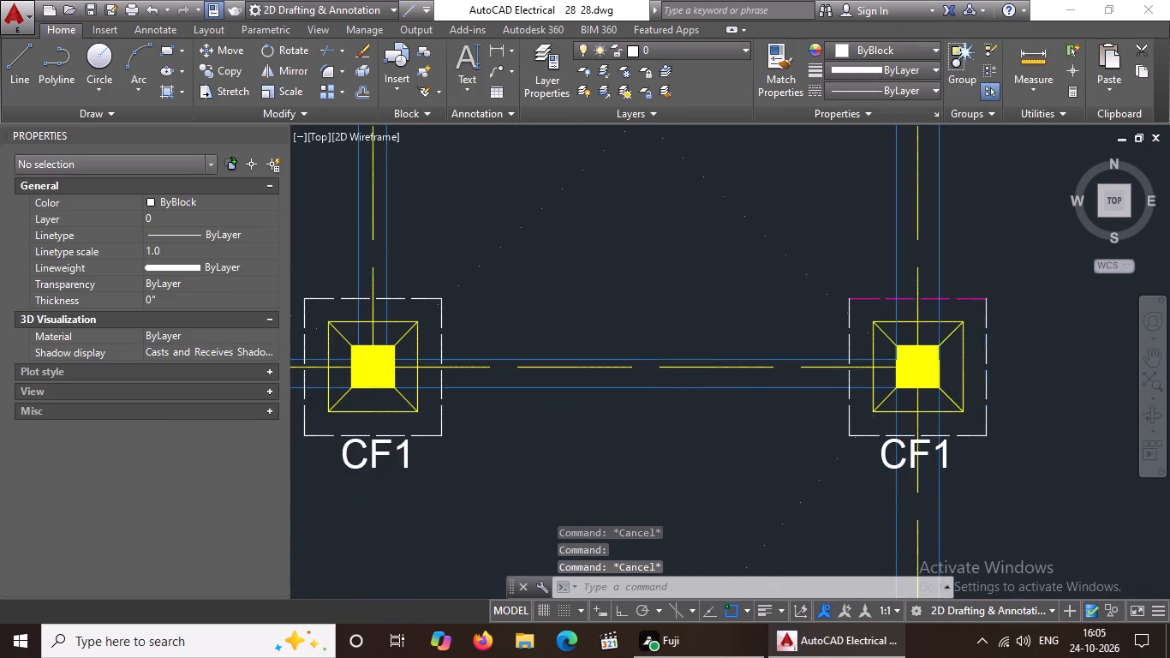
{"action": "left_click", "coordinate": [988, 364]}
{"action": "left_click", "coordinate": [892, 54]}
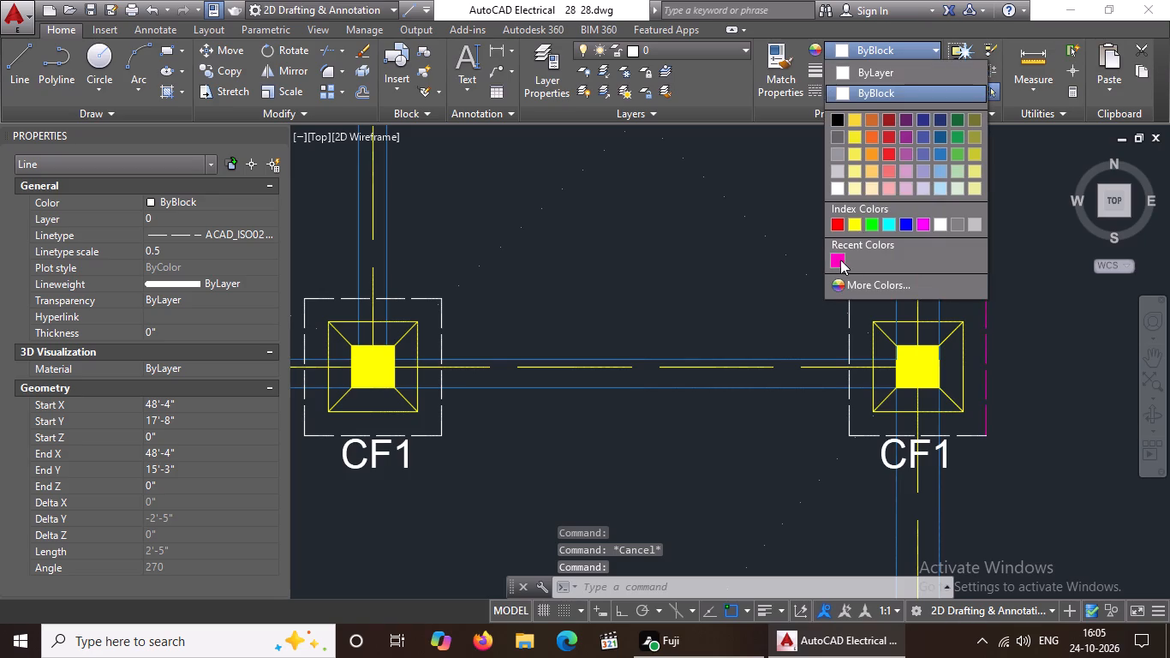
{"action": "left_click", "coordinate": [840, 258]}
{"action": "key", "text": "Escape"}
Set the left and lower dashed edges of the second row's rightmost footing's outer square to colour 220.
{"action": "scroll", "coordinate": [887, 316], "scroll_direction": "down", "scroll_amount": 5}
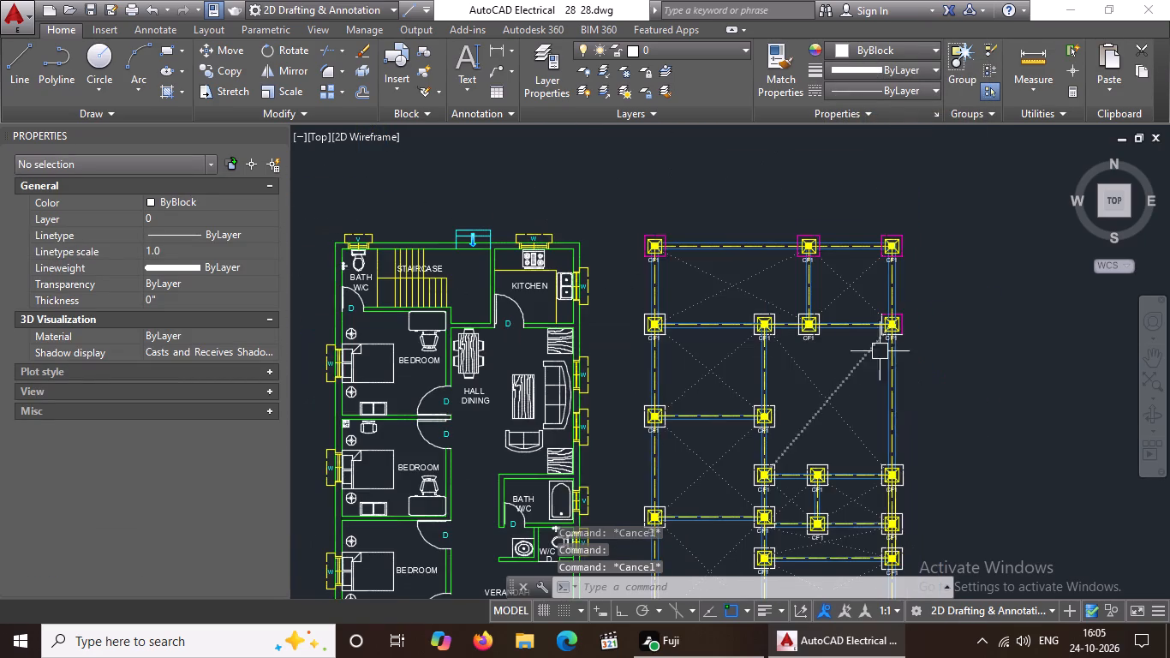
{"action": "scroll", "coordinate": [880, 350], "scroll_direction": "up", "scroll_amount": 4}
{"action": "left_click", "coordinate": [892, 221]}
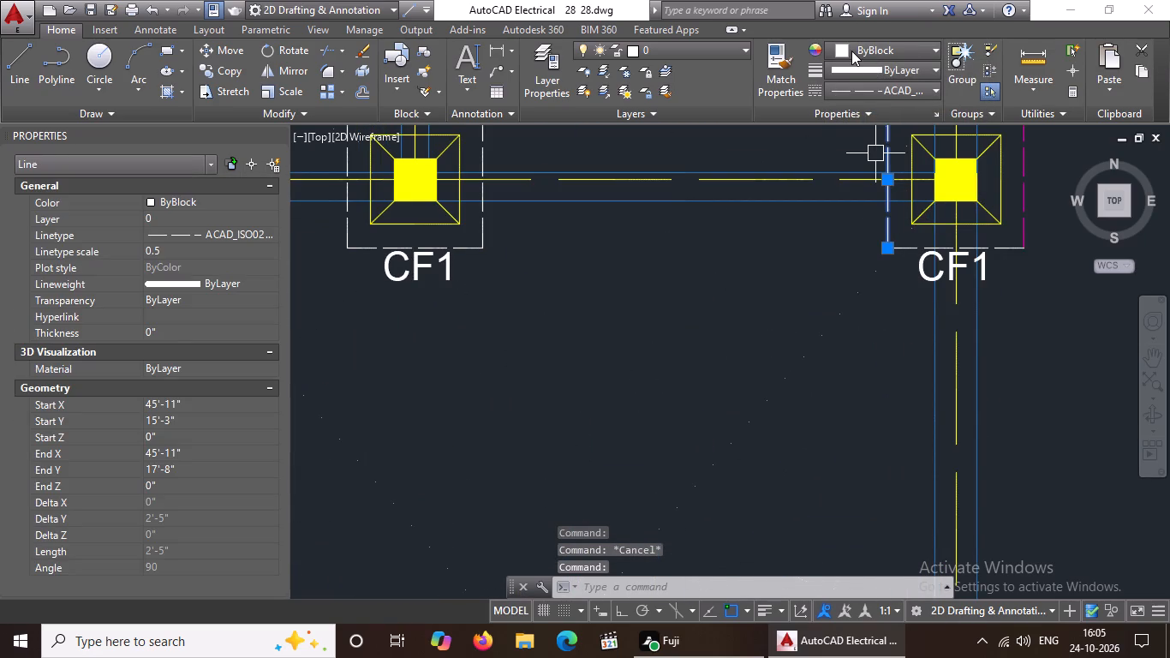
{"action": "left_click", "coordinate": [851, 51]}
{"action": "left_click", "coordinate": [839, 258]}
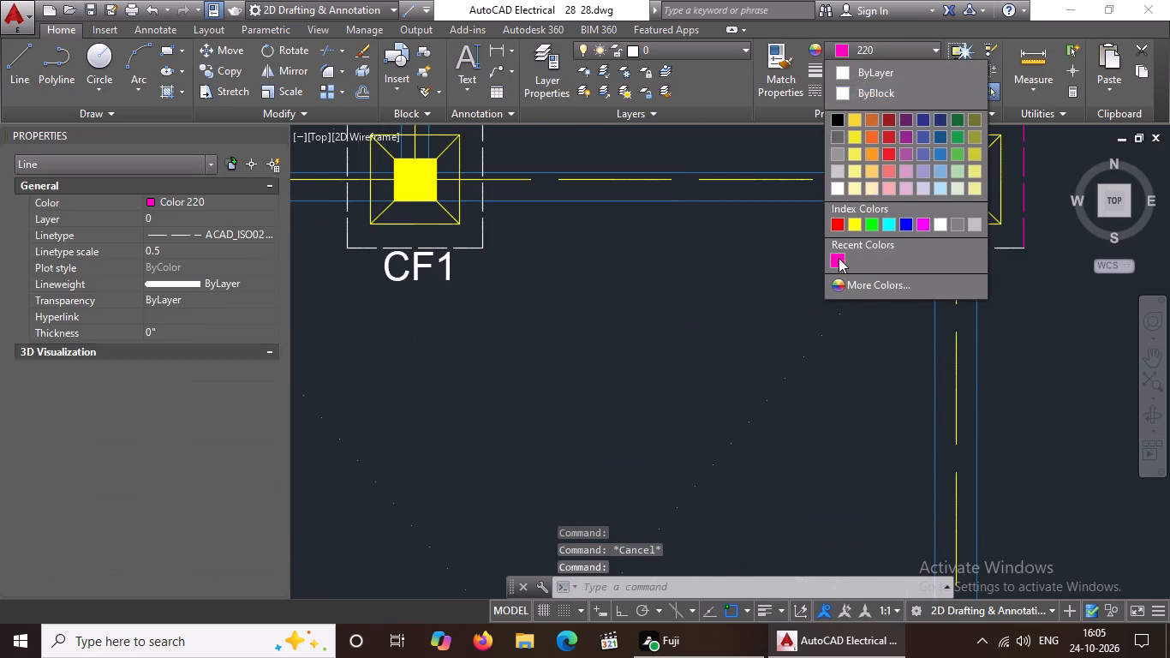
{"action": "key", "text": "Escape"}
{"action": "scroll", "coordinate": [894, 253], "scroll_direction": "up", "scroll_amount": 2}
{"action": "left_click", "coordinate": [951, 237]}
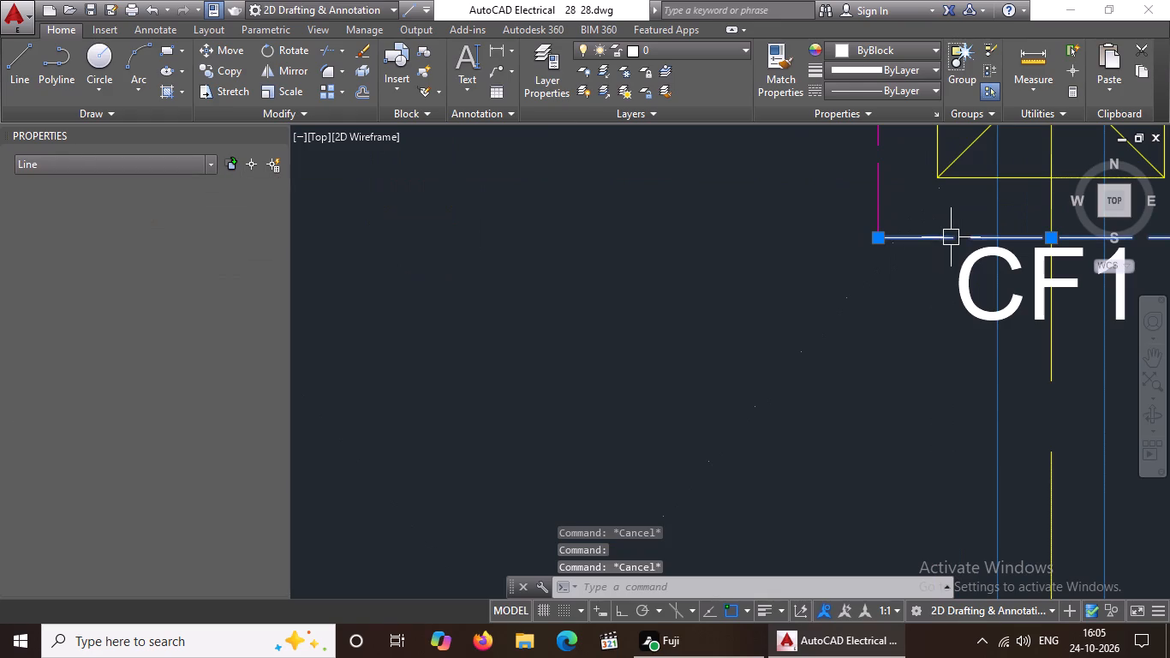
{"action": "left_click_drag", "start_coordinate": [916, 47], "coordinate": [918, 66]}
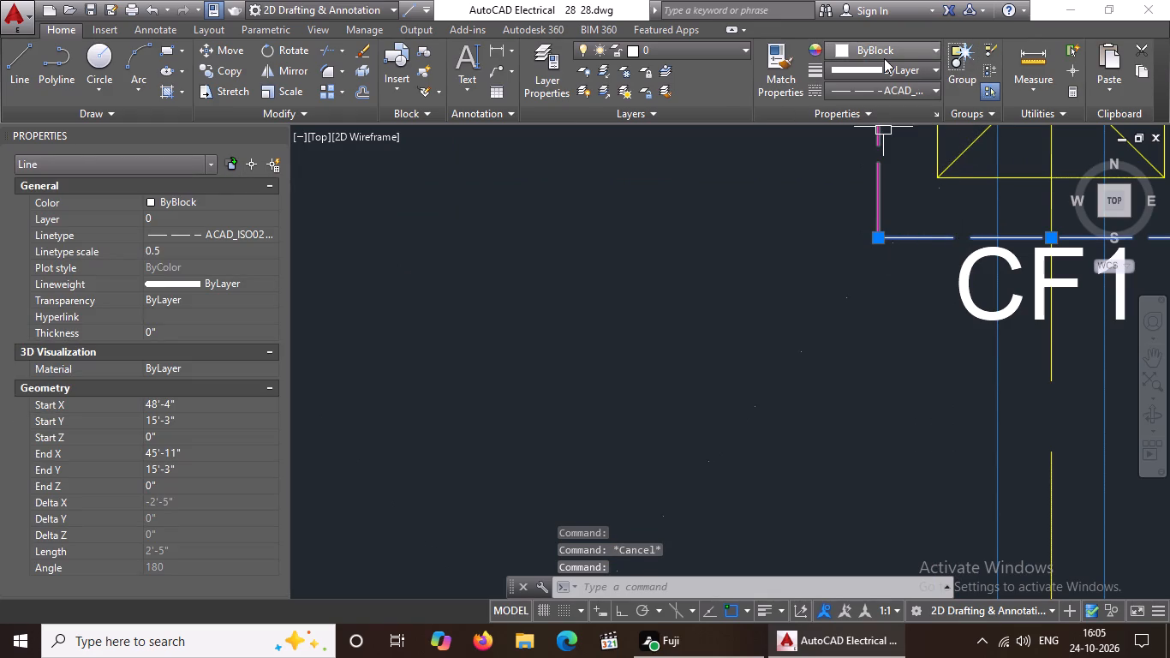
{"action": "left_click", "coordinate": [884, 57]}
{"action": "left_click", "coordinate": [833, 261]}
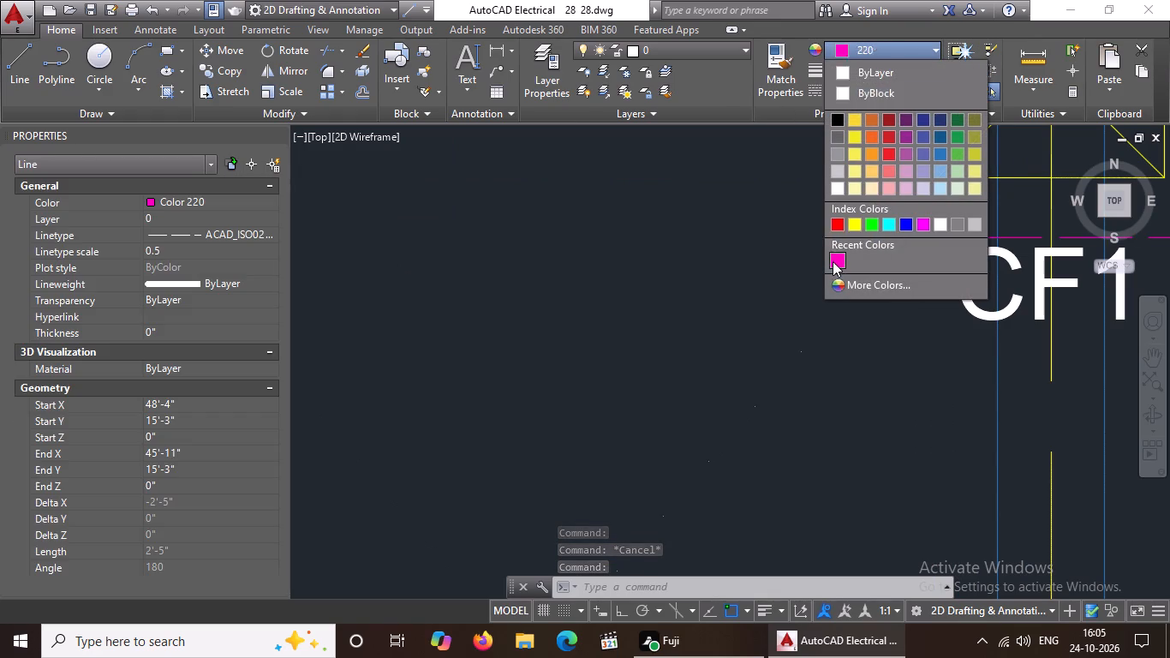
{"action": "scroll", "coordinate": [837, 260], "scroll_direction": "down", "scroll_amount": 4}
{"action": "key", "text": "Escape"}
Set the upper and right dashed edges of the second-row footing directly below the top row's middle footing to colour 220.
{"action": "scroll", "coordinate": [791, 251], "scroll_direction": "down", "scroll_amount": 4}
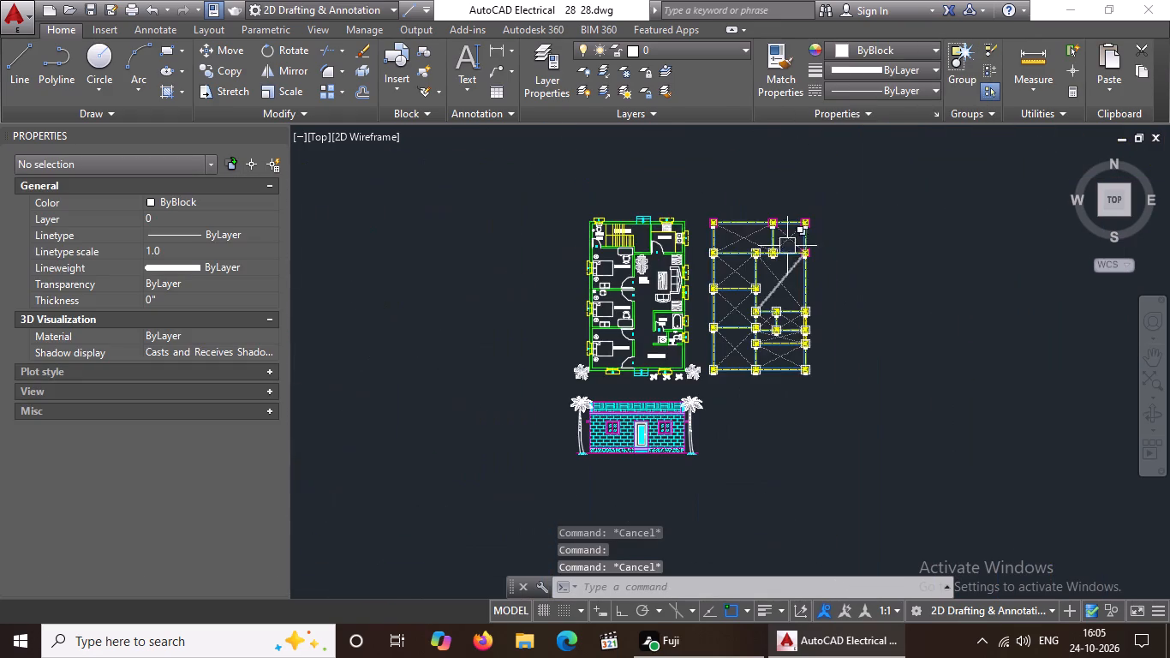
{"action": "scroll", "coordinate": [785, 236], "scroll_direction": "up", "scroll_amount": 9}
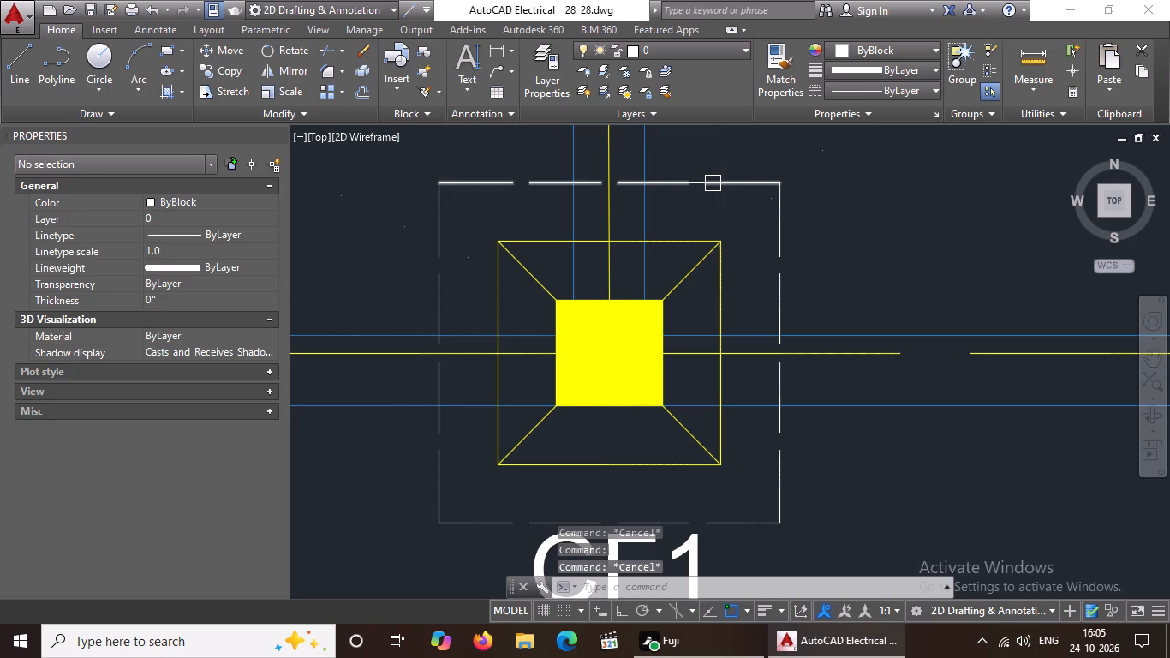
{"action": "left_click", "coordinate": [713, 182]}
{"action": "left_click", "coordinate": [857, 43]}
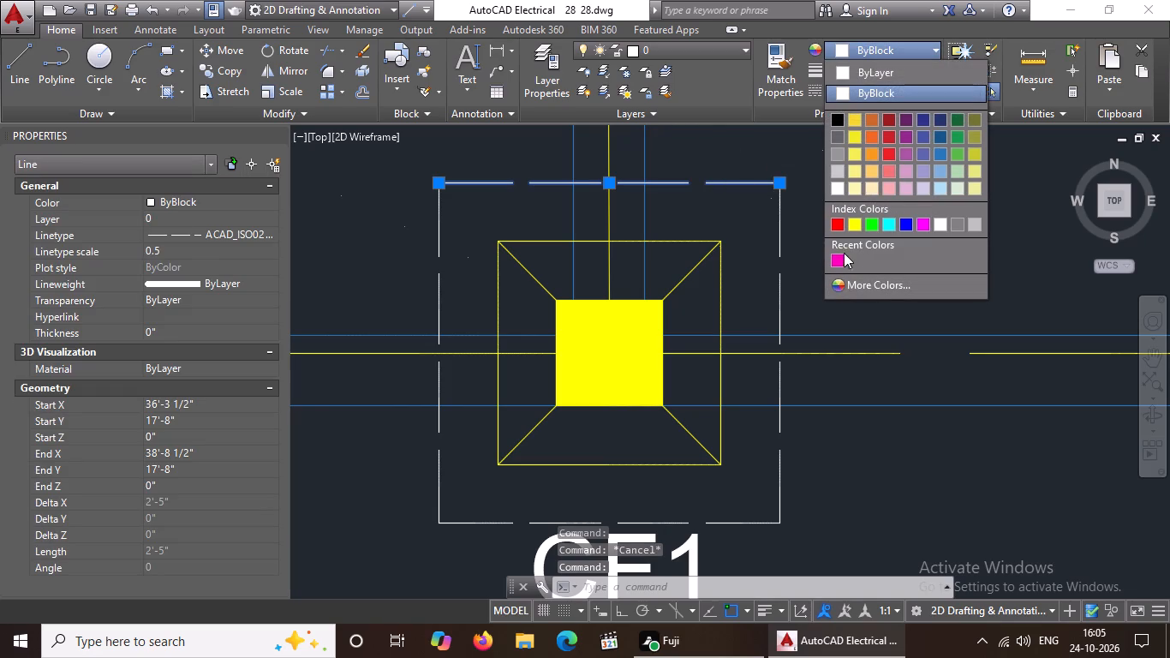
{"action": "left_click", "coordinate": [839, 256]}
{"action": "key", "text": "Escape"}
{"action": "left_click", "coordinate": [775, 302]}
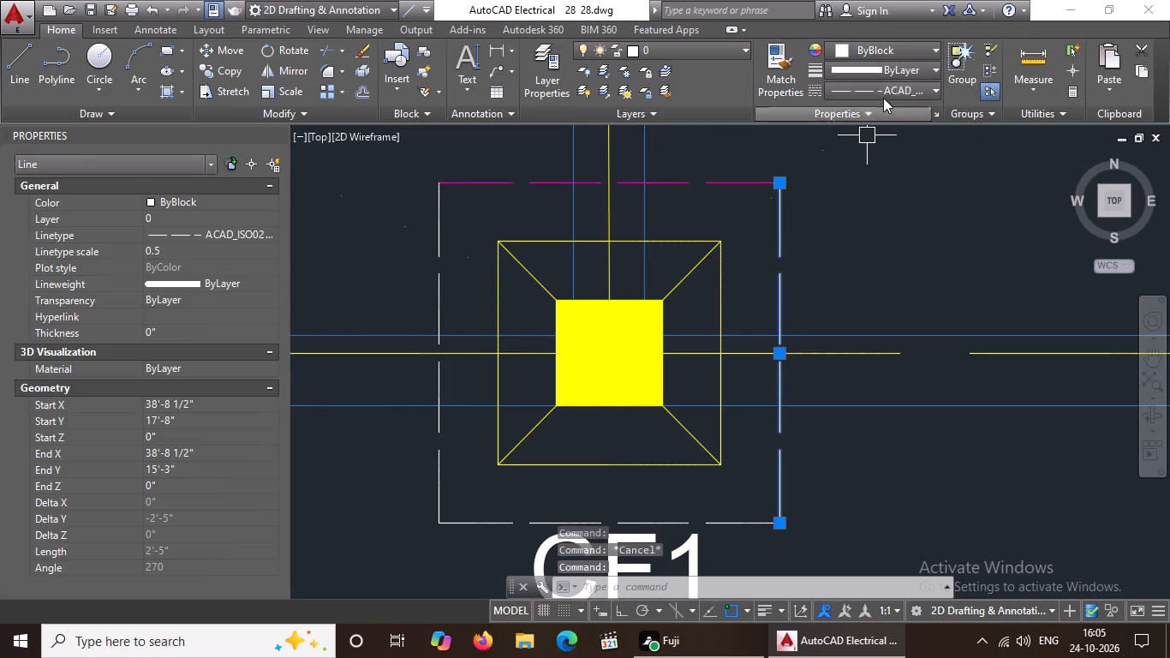
{"action": "left_click", "coordinate": [894, 45]}
{"action": "left_click", "coordinate": [837, 261]}
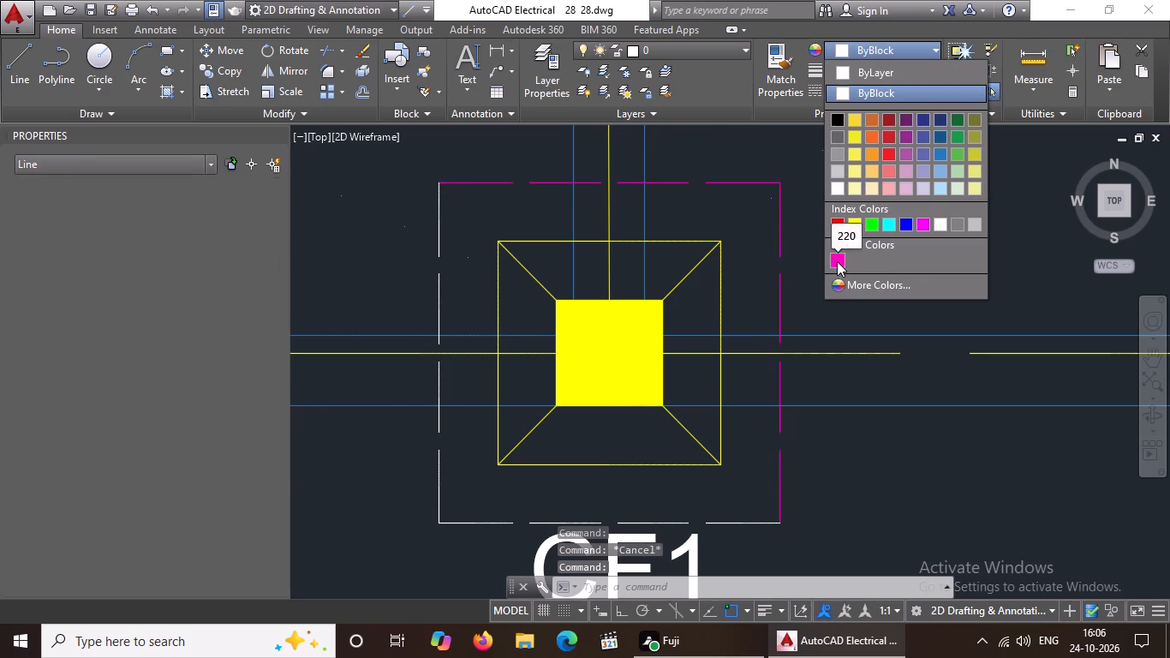
{"action": "scroll", "coordinate": [841, 260], "scroll_direction": "down", "scroll_amount": 3}
{"action": "key", "text": "Escape"}
Set the lower and left dashed edges of the second-row footing directly below the top row's middle footing to colour 220.
{"action": "scroll", "coordinate": [736, 319], "scroll_direction": "up", "scroll_amount": 3}
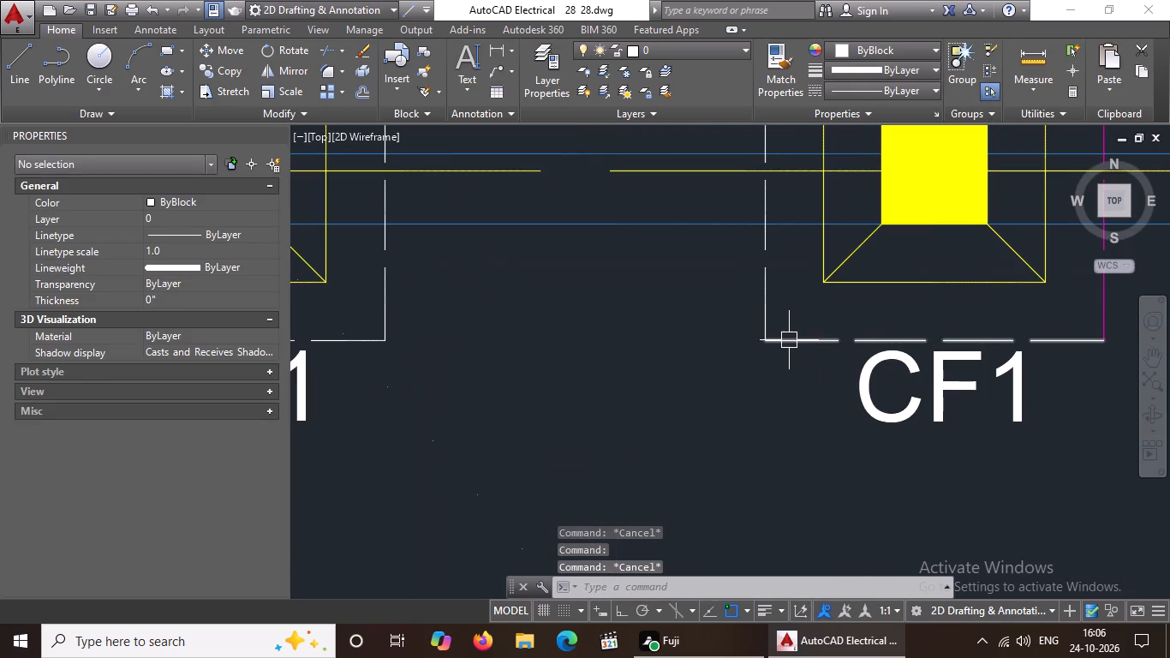
{"action": "left_click", "coordinate": [789, 340]}
{"action": "left_click", "coordinate": [887, 51]}
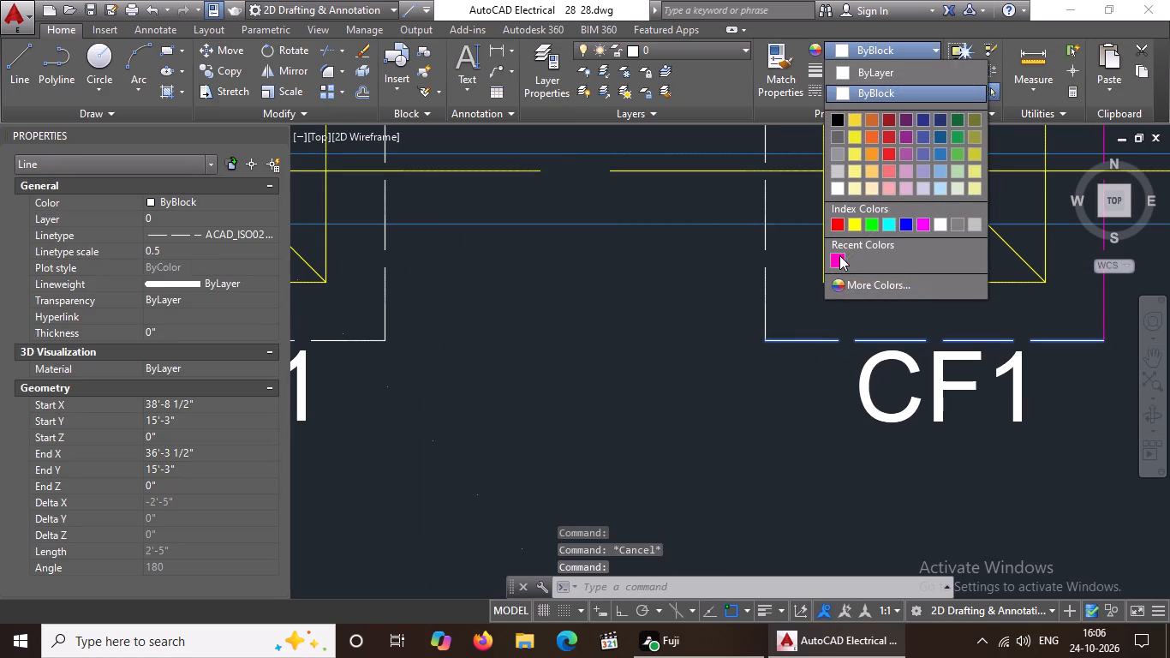
{"action": "left_click", "coordinate": [840, 255]}
{"action": "scroll", "coordinate": [844, 267], "scroll_direction": "down", "scroll_amount": 4}
{"action": "key", "text": "Escape"}
{"action": "scroll", "coordinate": [849, 260], "scroll_direction": "up", "scroll_amount": 3}
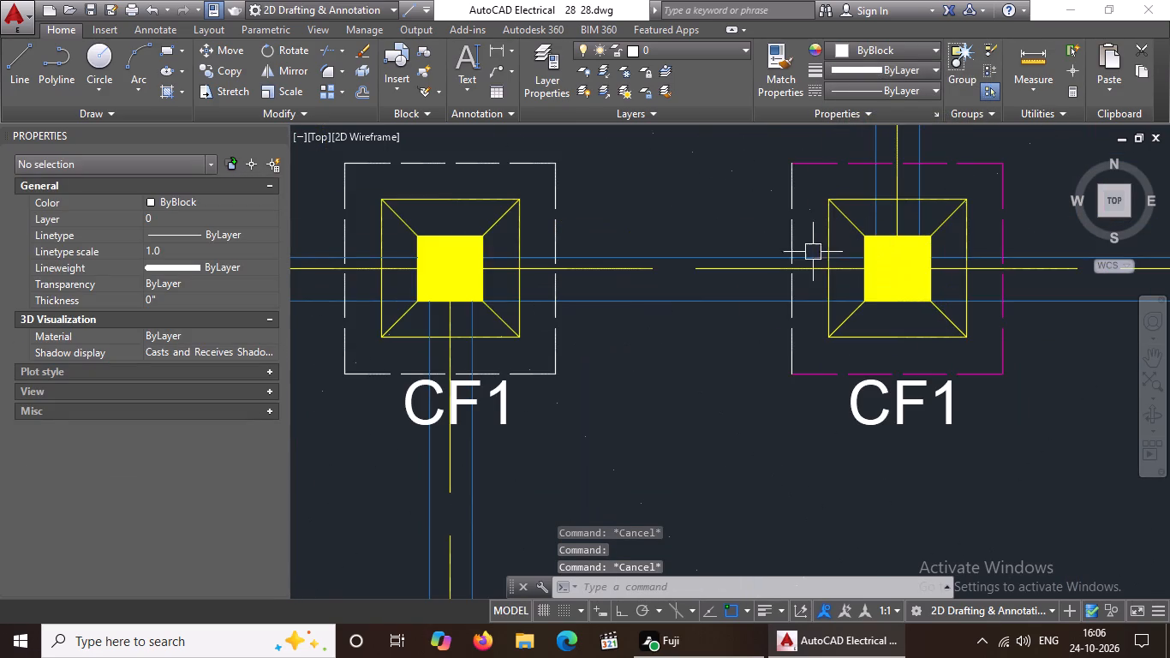
{"action": "scroll", "coordinate": [803, 231], "scroll_direction": "up", "scroll_amount": 3}
{"action": "left_click", "coordinate": [767, 243]}
{"action": "left_click", "coordinate": [749, 269]}
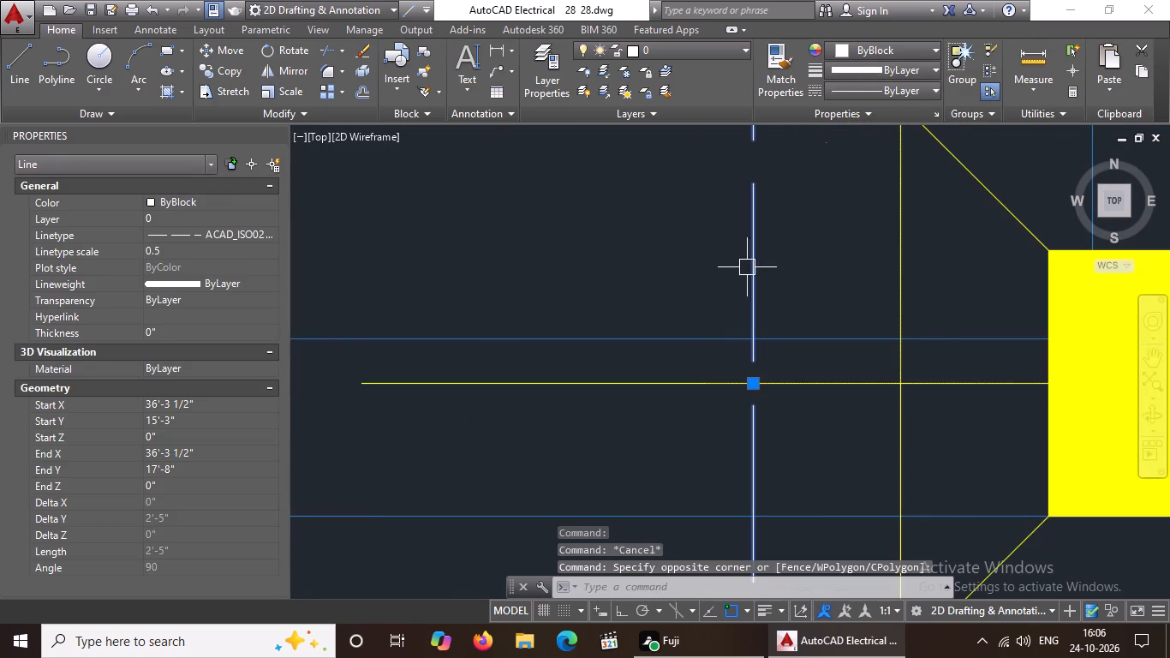
{"action": "left_click", "coordinate": [873, 50]}
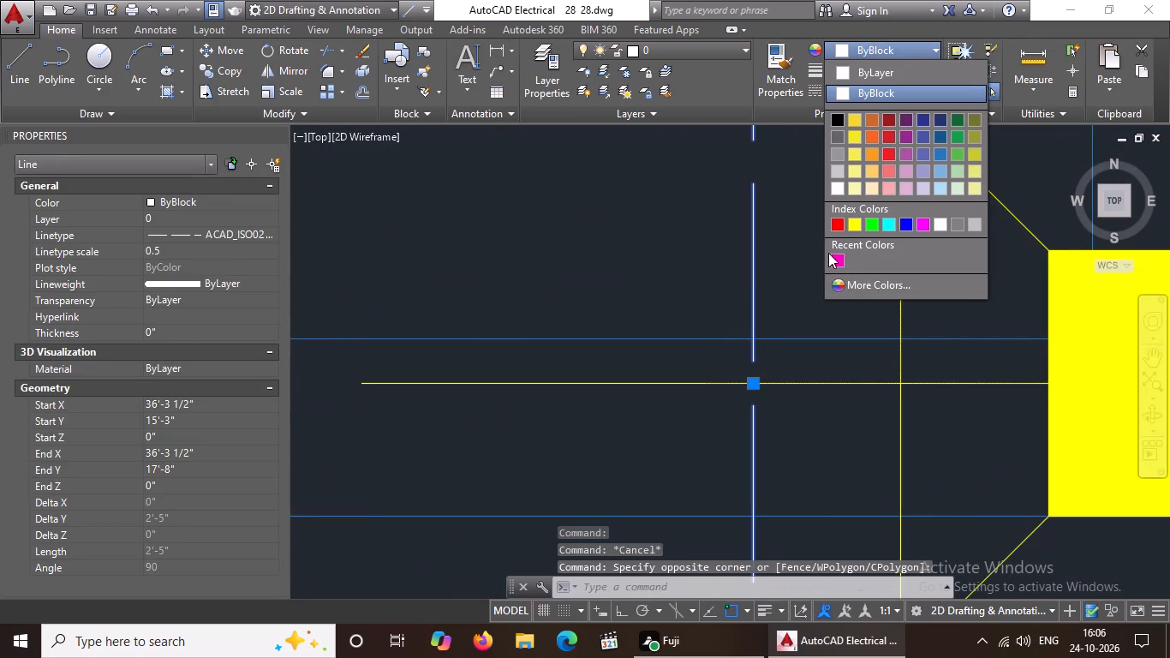
{"action": "left_click", "coordinate": [832, 263]}
{"action": "scroll", "coordinate": [833, 263], "scroll_direction": "down", "scroll_amount": 5}
{"action": "key", "text": "Escape"}
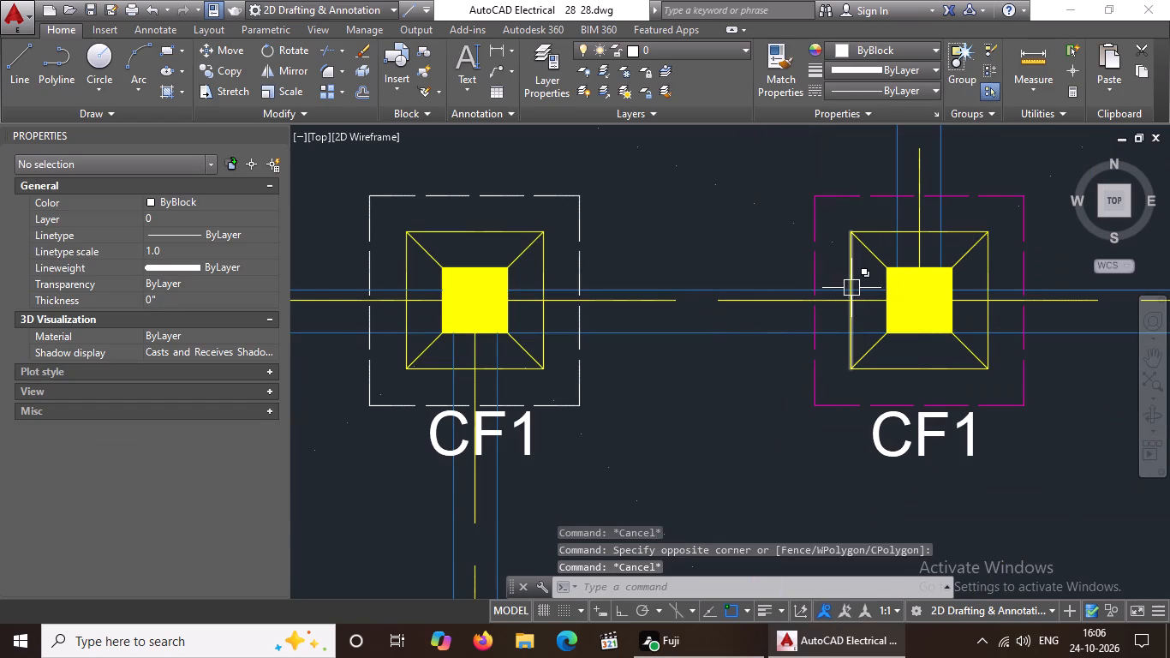
{"action": "scroll", "coordinate": [852, 263], "scroll_direction": "down", "scroll_amount": 2}
{"action": "scroll", "coordinate": [728, 233], "scroll_direction": "down", "scroll_amount": 3}
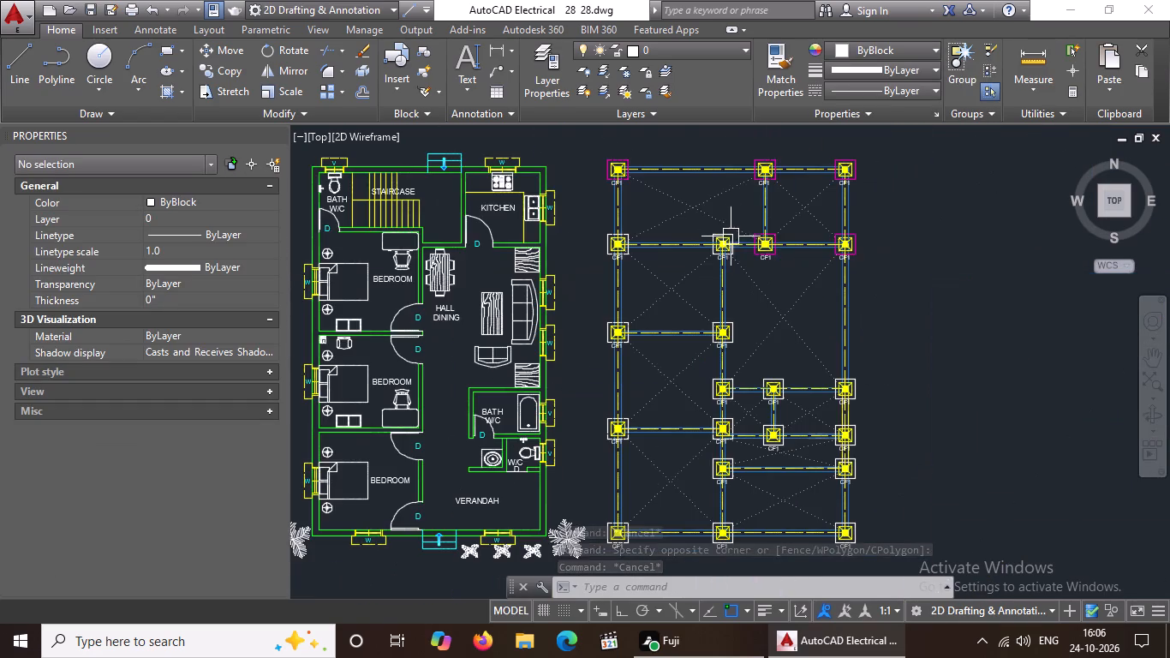
Set the upper and right dashed edges of the outer square on the second row's second footing from the left to colour 220.
{"action": "scroll", "coordinate": [743, 220], "scroll_direction": "up", "scroll_amount": 3}
{"action": "scroll", "coordinate": [660, 244], "scroll_direction": "up", "scroll_amount": 2}
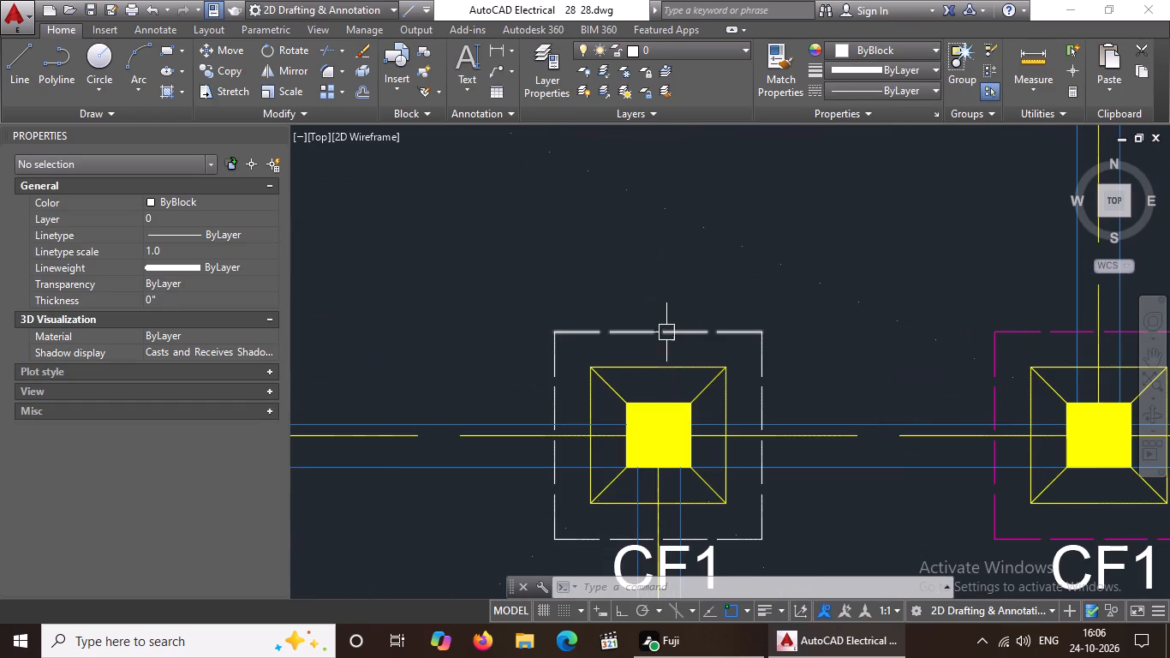
{"action": "left_click", "coordinate": [666, 331]}
{"action": "left_click", "coordinate": [920, 52]}
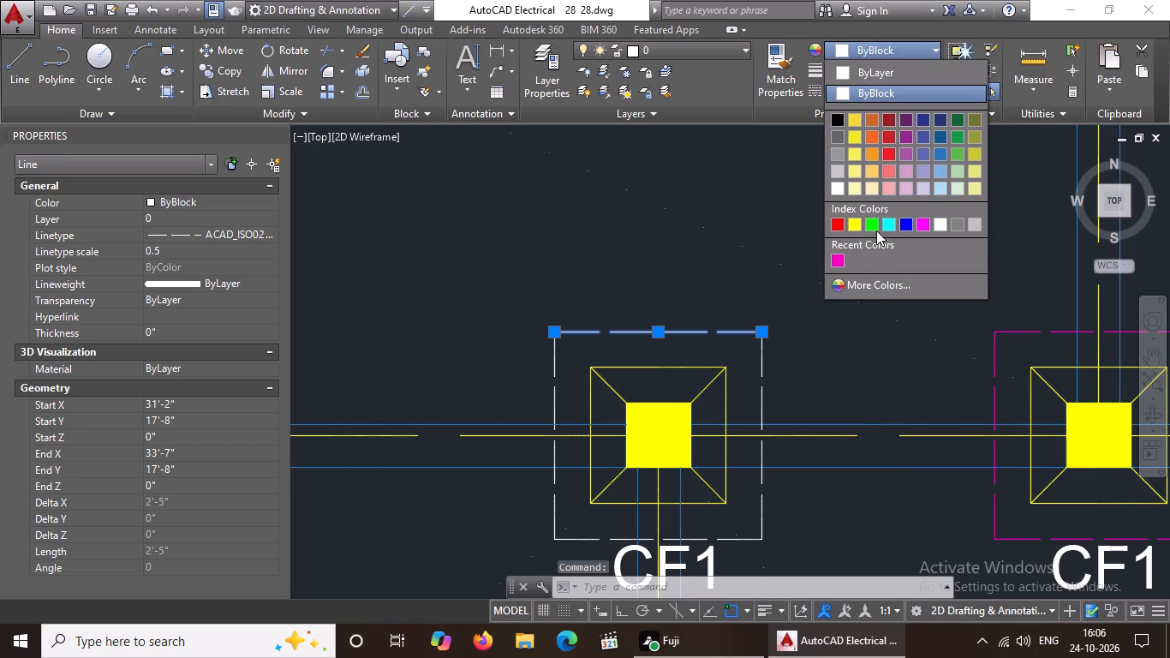
{"action": "left_click", "coordinate": [837, 259]}
{"action": "key", "text": "Escape"}
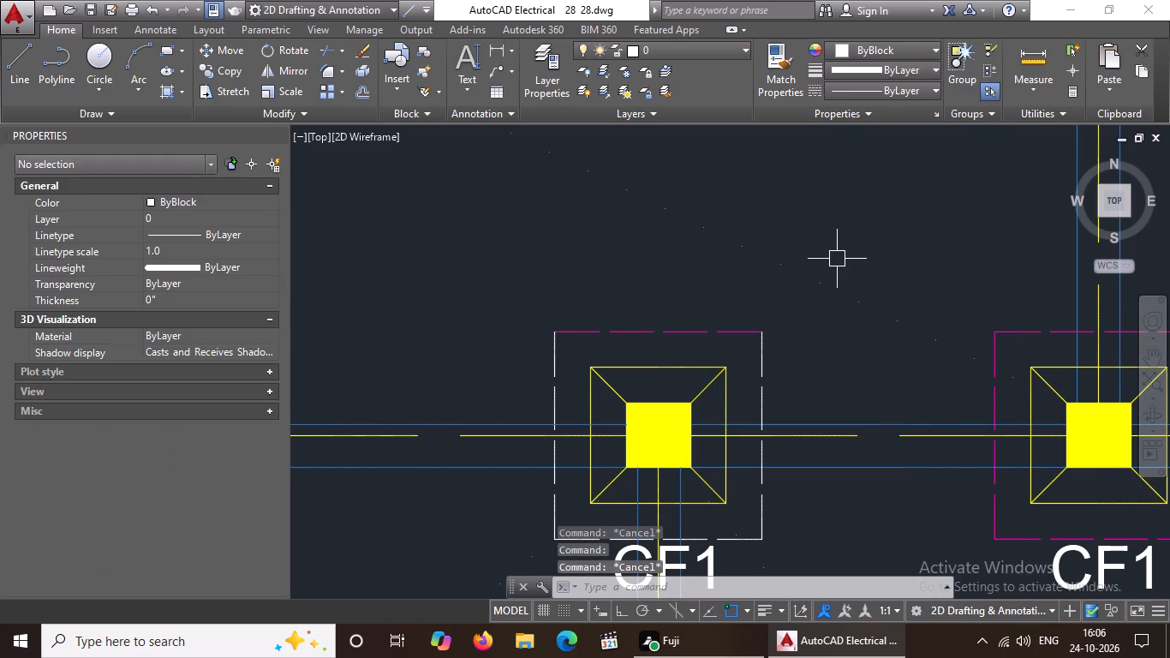
{"action": "scroll", "coordinate": [837, 259], "scroll_direction": "up", "scroll_amount": 1}
{"action": "left_click", "coordinate": [701, 437]}
{"action": "left_click", "coordinate": [722, 417]}
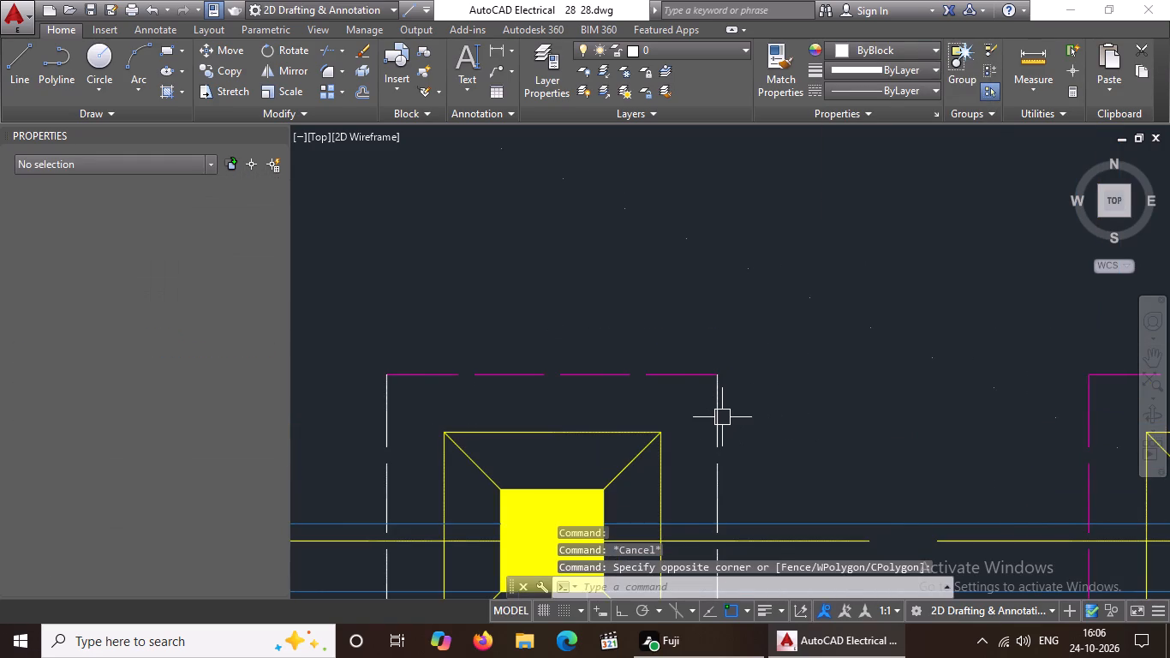
{"action": "left_click", "coordinate": [722, 417]}
{"action": "left_click", "coordinate": [715, 410]}
{"action": "left_click", "coordinate": [863, 51]}
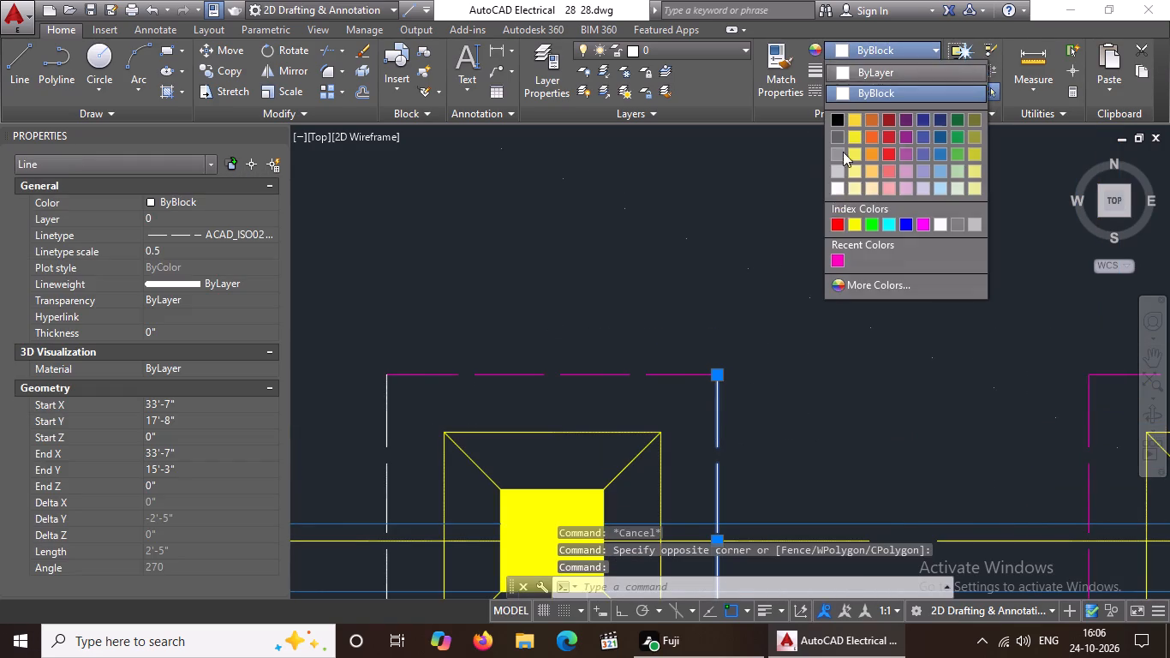
{"action": "left_click", "coordinate": [830, 257]}
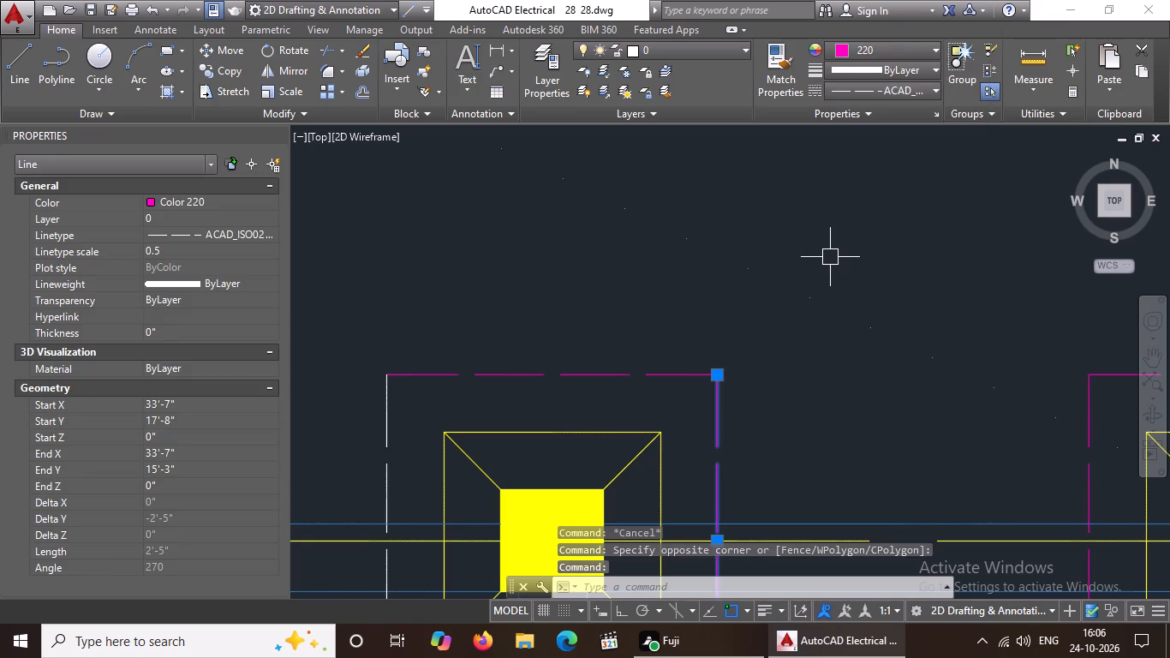
{"action": "key", "text": "Escape"}
Set the left and lower dashed edges of the outer square on the second row's second footing from the left to colour 220.
{"action": "scroll", "coordinate": [831, 256], "scroll_direction": "down", "scroll_amount": 3}
{"action": "scroll", "coordinate": [743, 290], "scroll_direction": "up", "scroll_amount": 2}
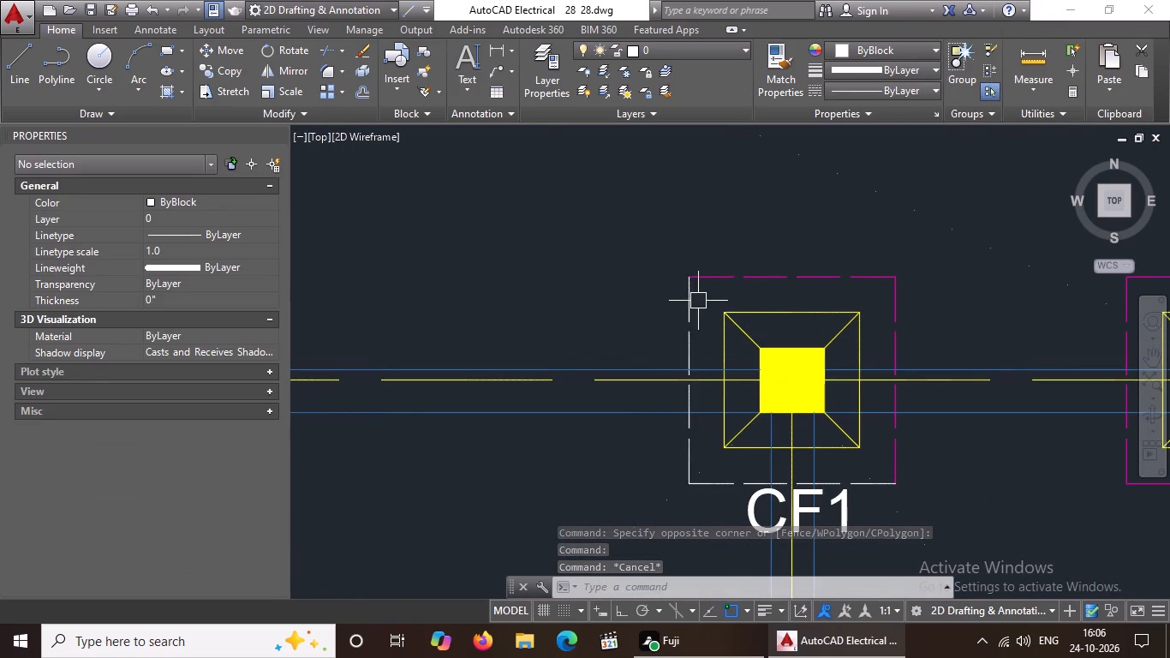
{"action": "left_click", "coordinate": [692, 308]}
{"action": "left_click", "coordinate": [860, 47]}
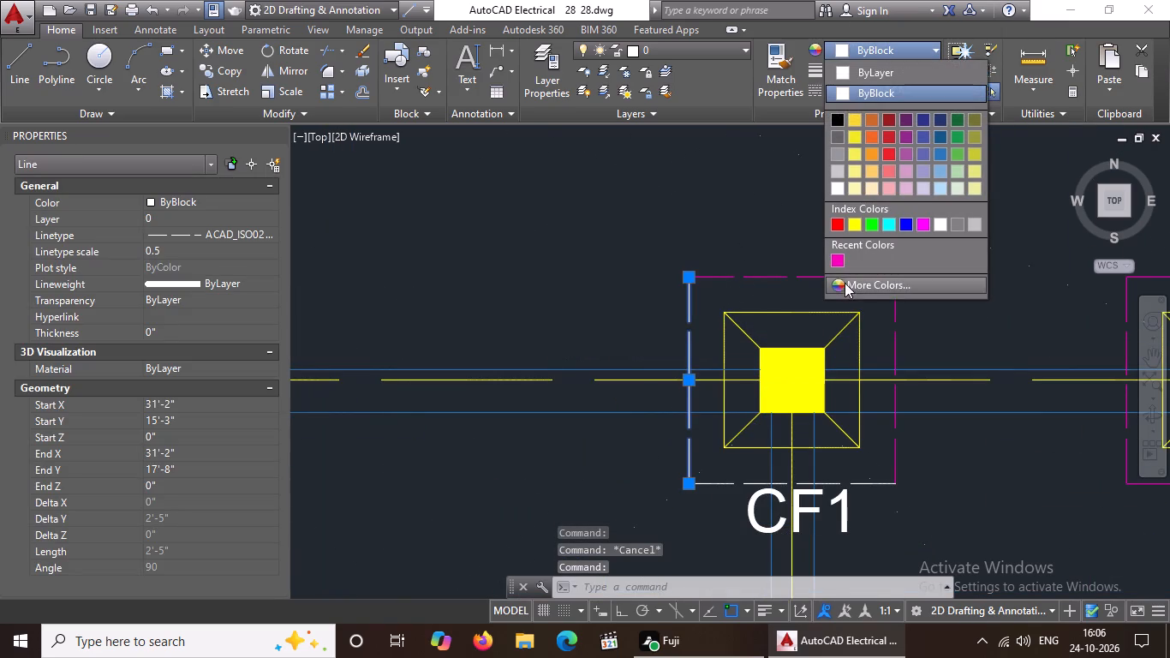
{"action": "left_click", "coordinate": [833, 260]}
{"action": "key", "text": "Escape"}
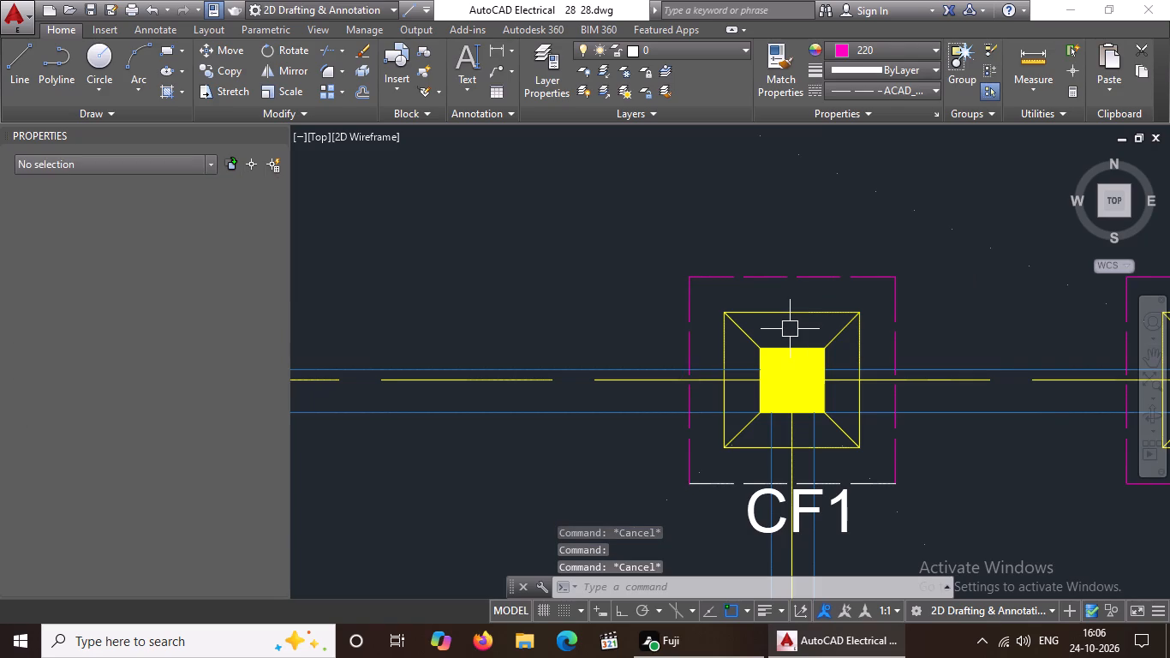
{"action": "scroll", "coordinate": [790, 329], "scroll_direction": "up", "scroll_amount": 1}
{"action": "scroll", "coordinate": [773, 377], "scroll_direction": "down", "scroll_amount": 4}
{"action": "scroll", "coordinate": [777, 410], "scroll_direction": "up", "scroll_amount": 1}
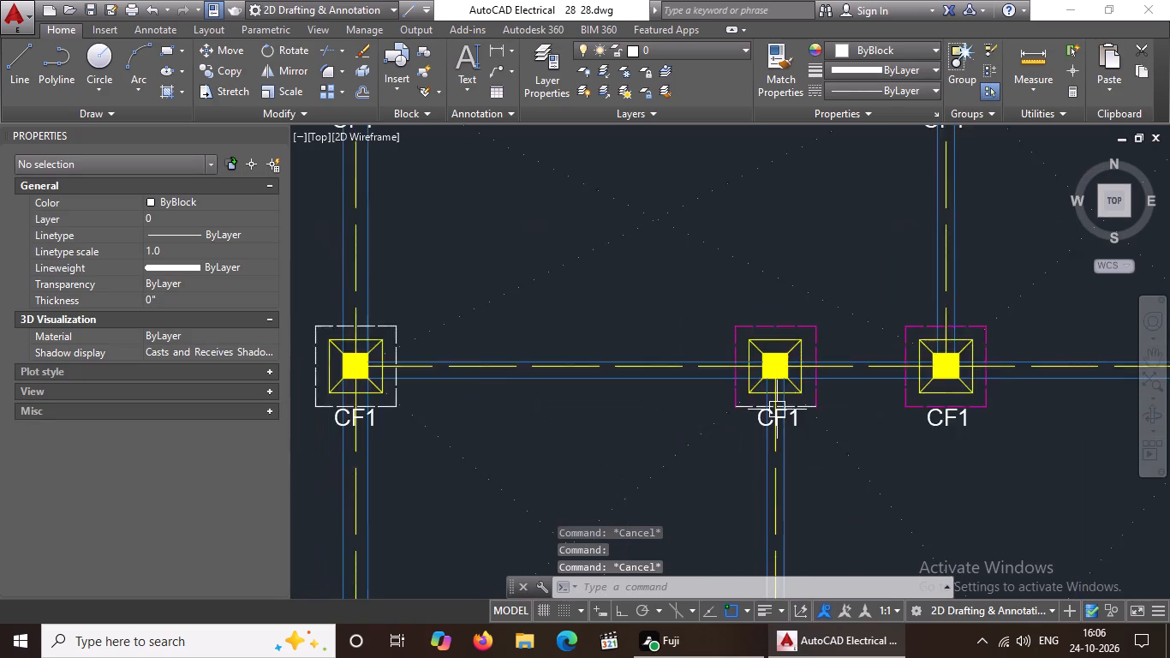
{"action": "scroll", "coordinate": [777, 410], "scroll_direction": "up", "scroll_amount": 1}
{"action": "left_click", "coordinate": [727, 408]}
{"action": "left_click", "coordinate": [881, 39]}
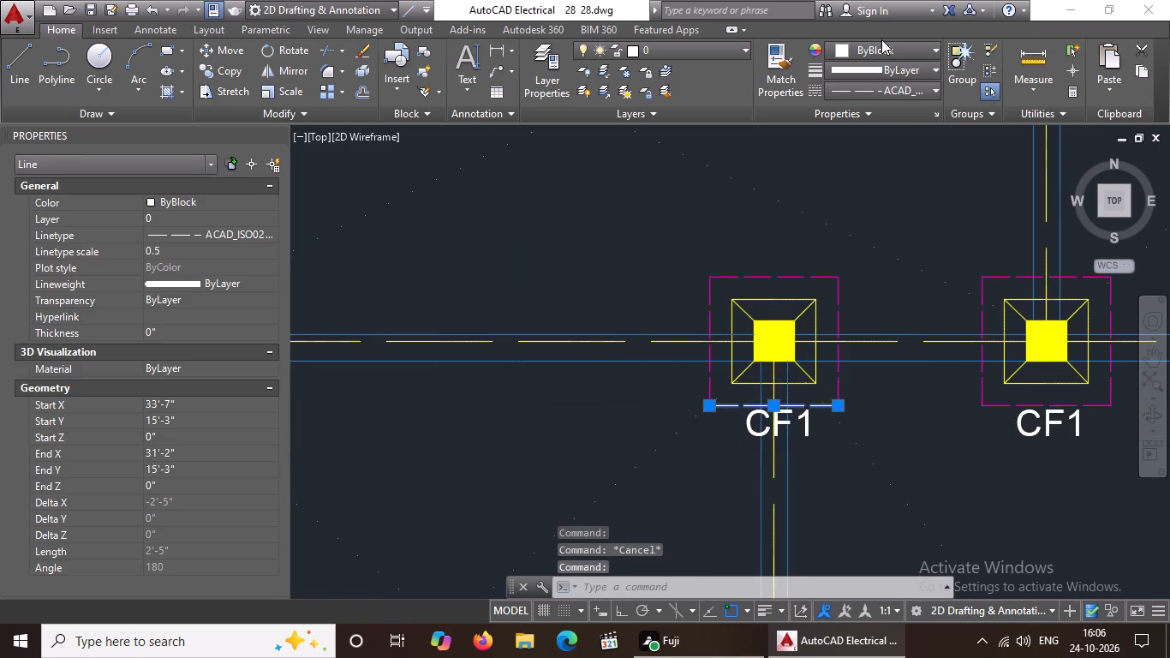
{"action": "left_click", "coordinate": [881, 47]}
{"action": "left_click", "coordinate": [839, 261]}
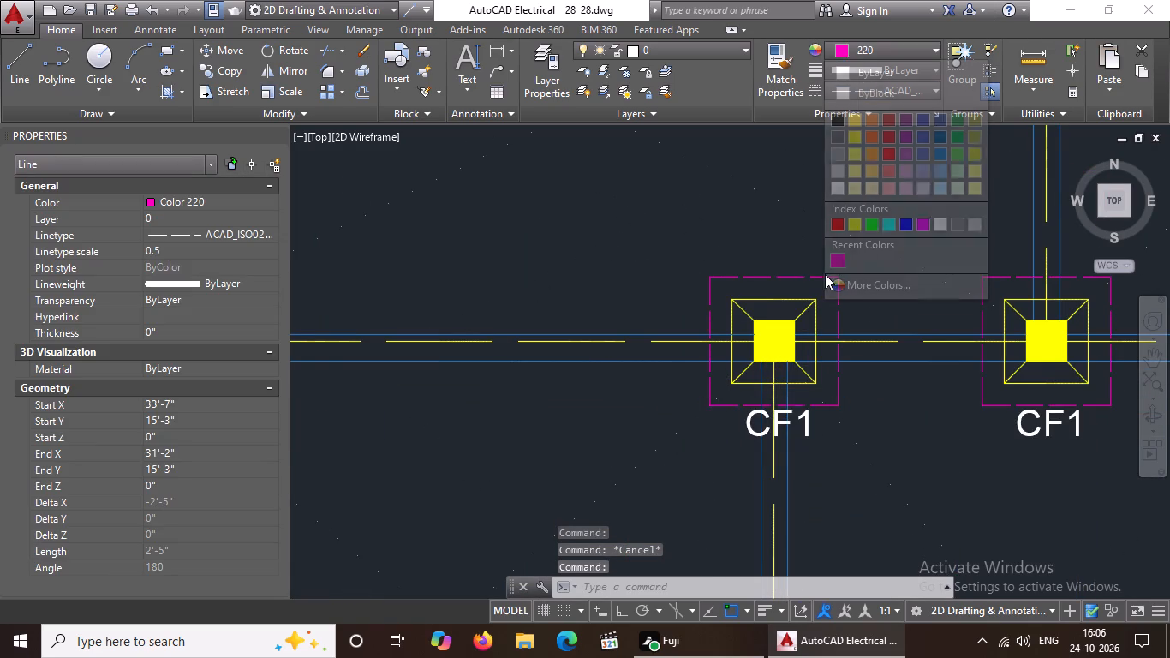
{"action": "scroll", "coordinate": [825, 274], "scroll_direction": "down", "scroll_amount": 4}
{"action": "key", "text": "Escape"}
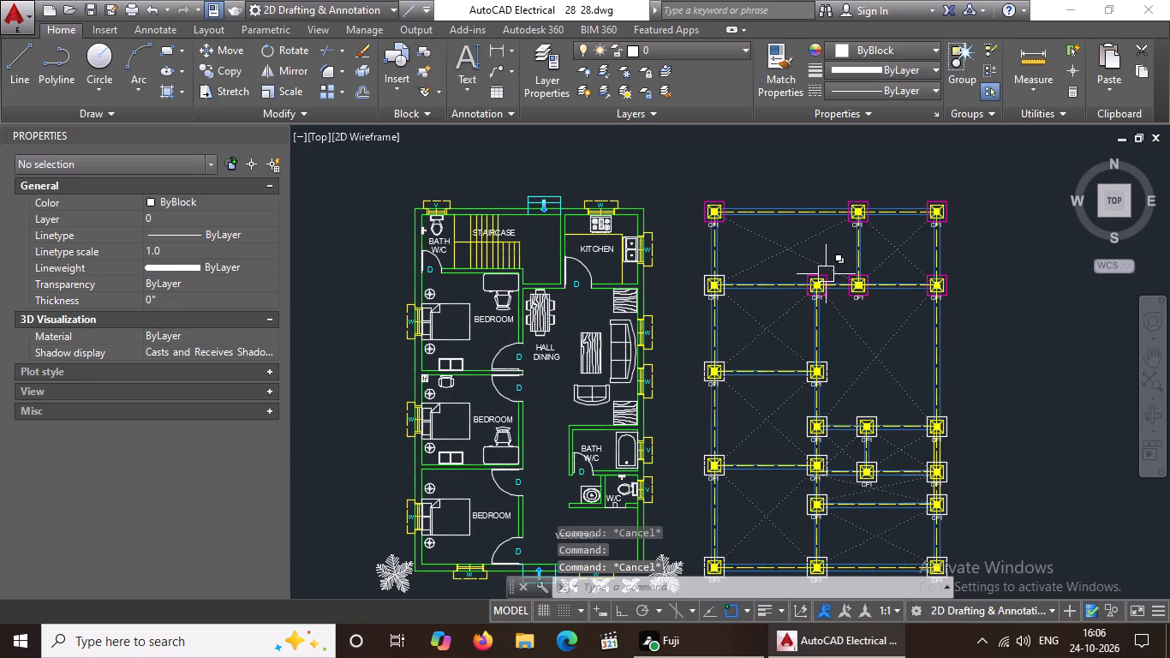
Set the upper and right dashed edges of the second row's leftmost footing's outer square to colour 220.
{"action": "scroll", "coordinate": [695, 275], "scroll_direction": "up", "scroll_amount": 4}
{"action": "scroll", "coordinate": [803, 310], "scroll_direction": "up", "scroll_amount": 2}
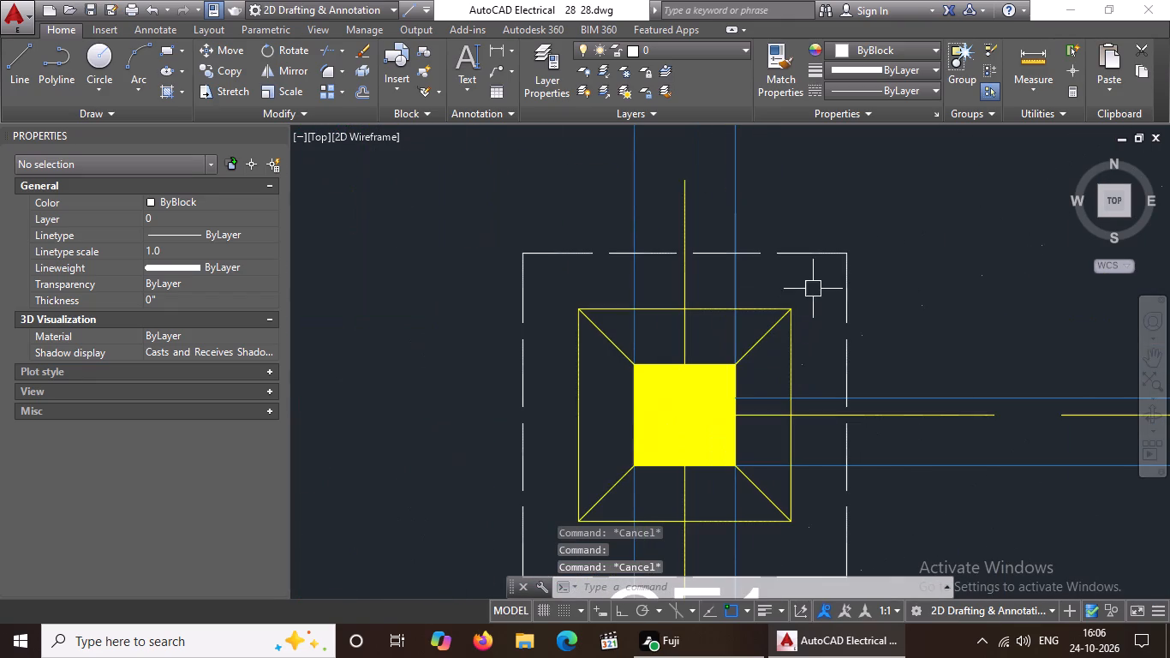
{"action": "left_click", "coordinate": [819, 257]}
{"action": "left_click", "coordinate": [896, 45]}
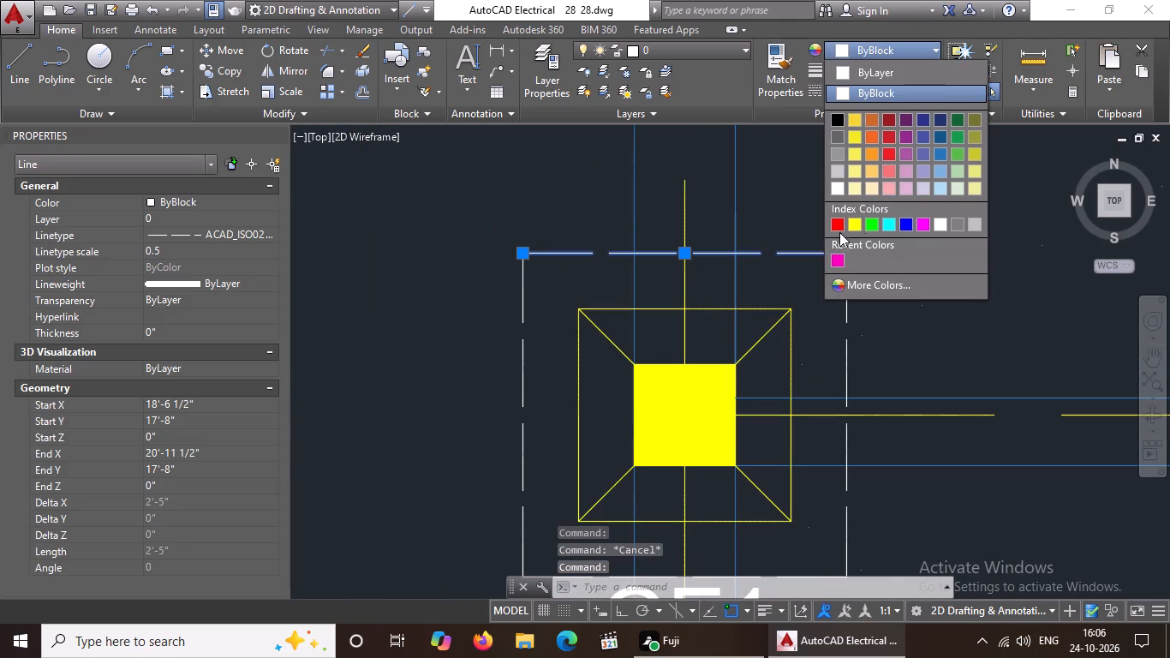
{"action": "left_click", "coordinate": [837, 259]}
{"action": "key", "text": "Escape"}
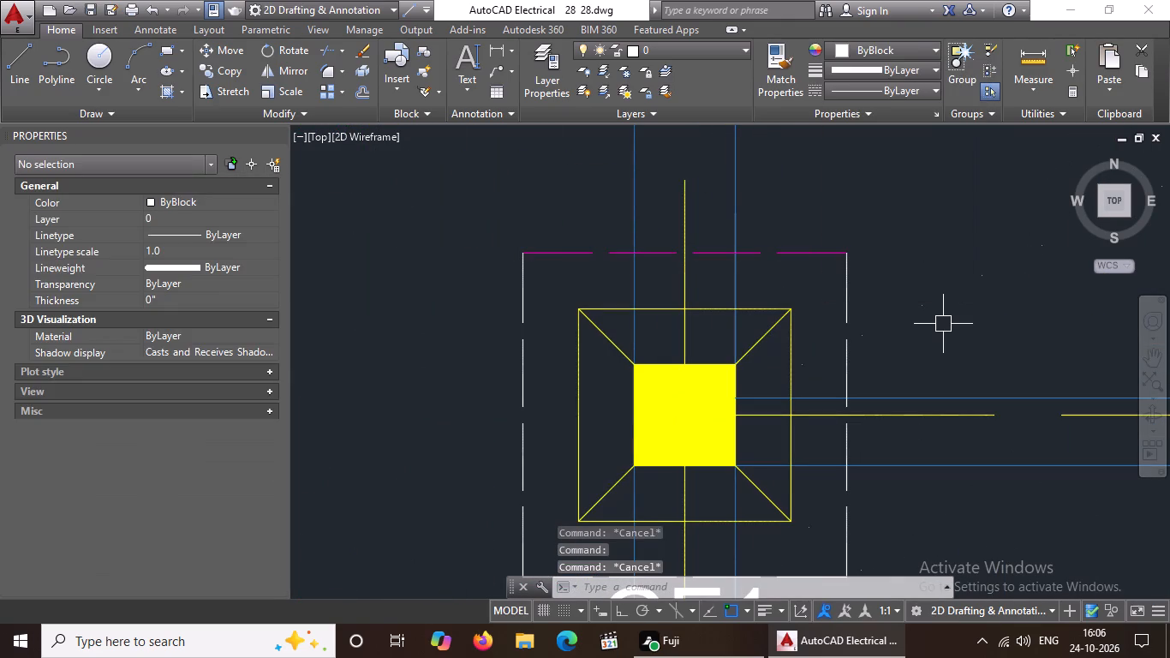
{"action": "scroll", "coordinate": [943, 324], "scroll_direction": "up", "scroll_amount": 1}
{"action": "left_click", "coordinate": [783, 278]}
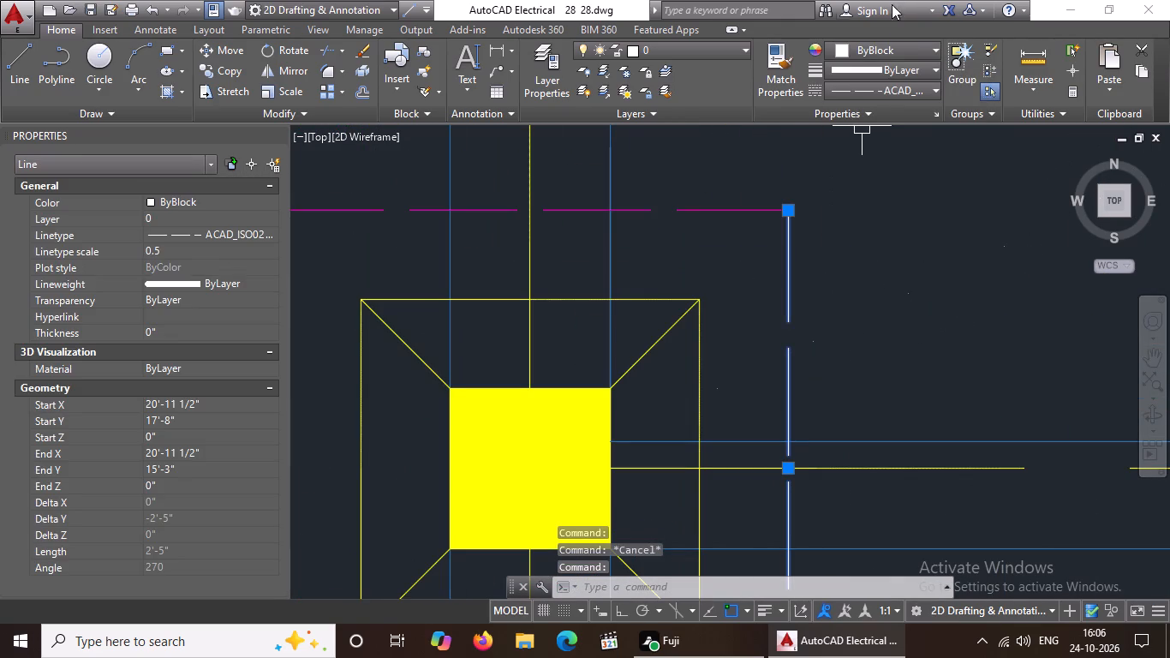
{"action": "left_click", "coordinate": [886, 55]}
{"action": "left_click", "coordinate": [830, 259]}
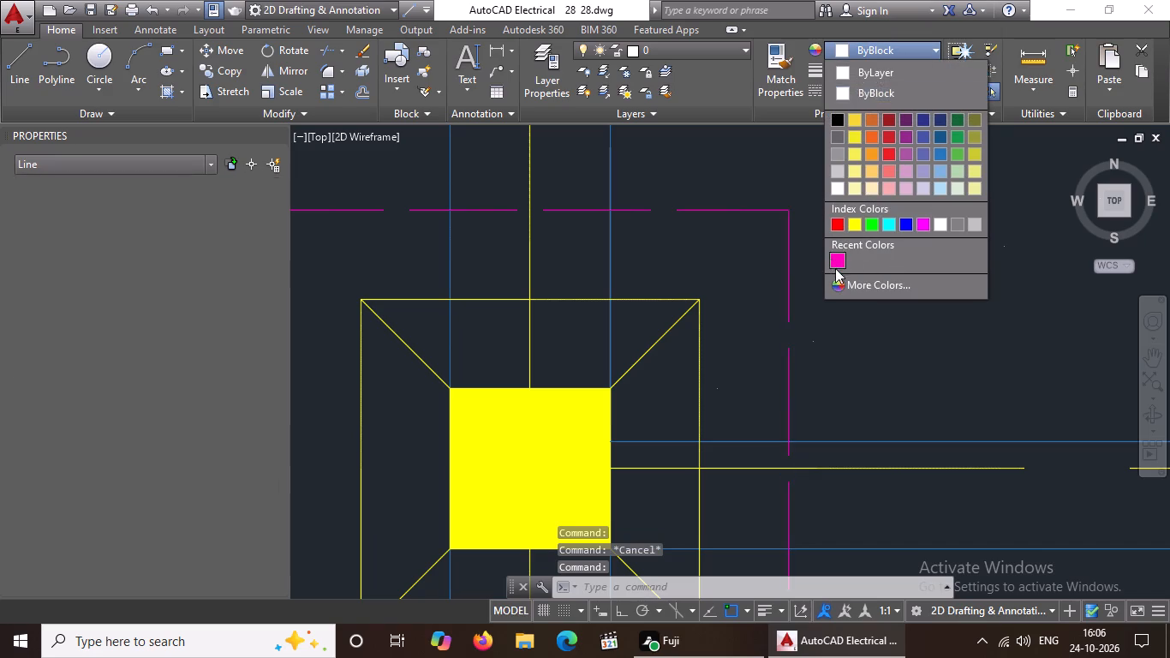
{"action": "scroll", "coordinate": [837, 268], "scroll_direction": "down", "scroll_amount": 2}
{"action": "key", "text": "Escape"}
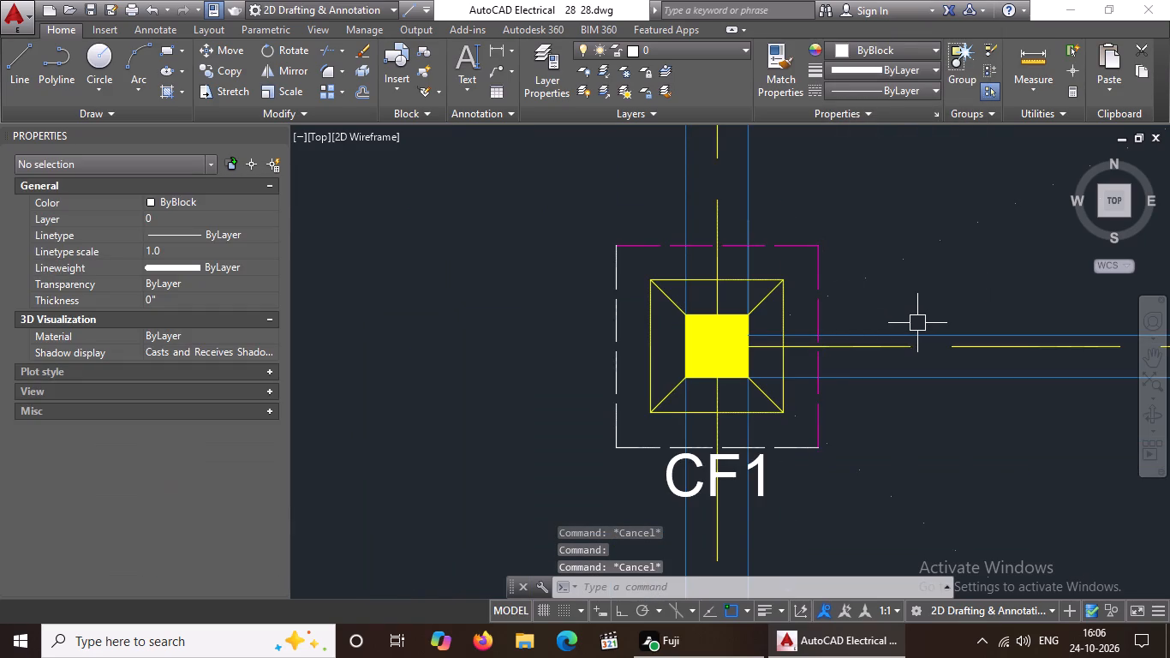
Set the left and lower dashed edges of the second row's leftmost footing's outer square to colour 220.
{"action": "left_click", "coordinate": [614, 318]}
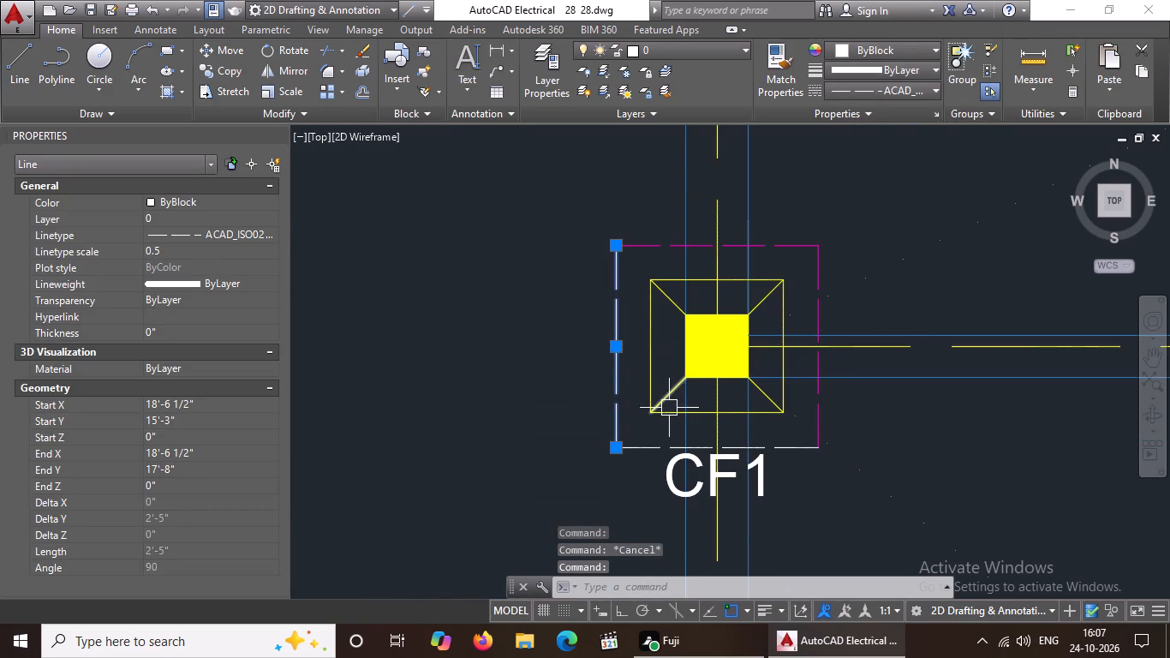
{"action": "left_click", "coordinate": [932, 43]}
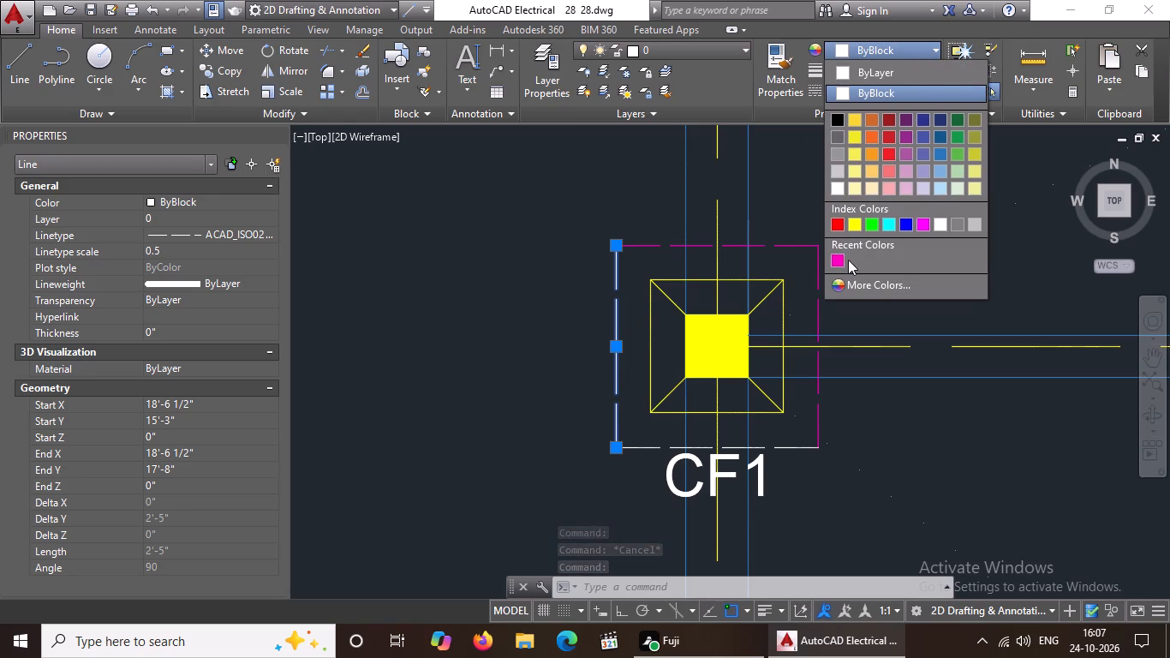
{"action": "left_click", "coordinate": [832, 254]}
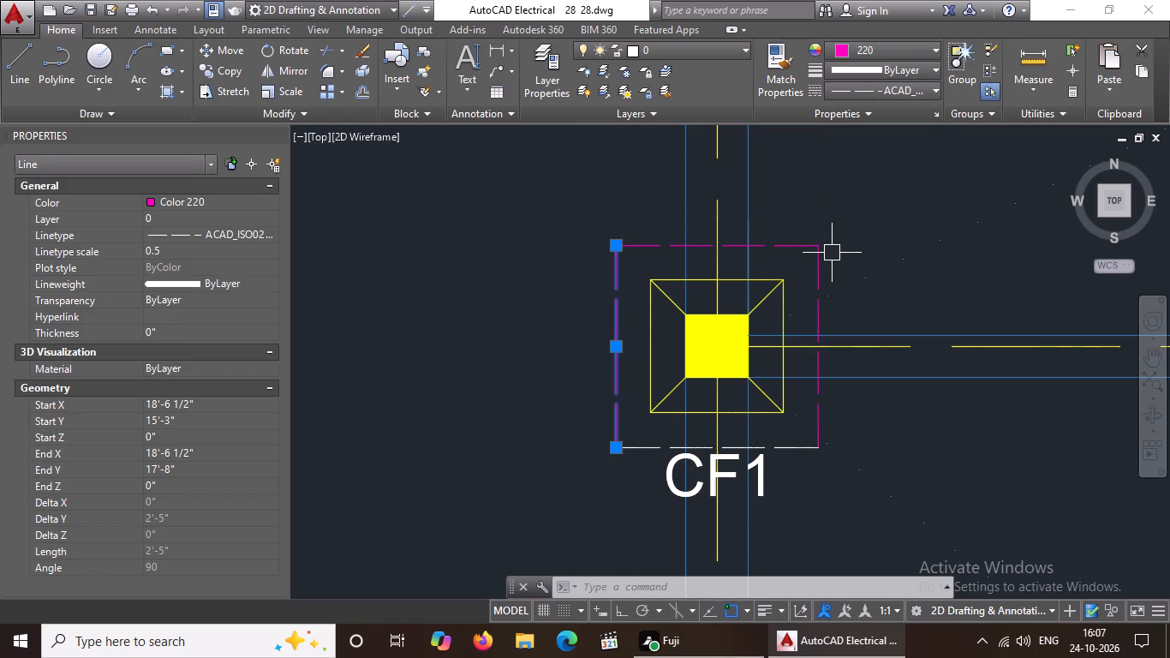
{"action": "left_click", "coordinate": [785, 452]}
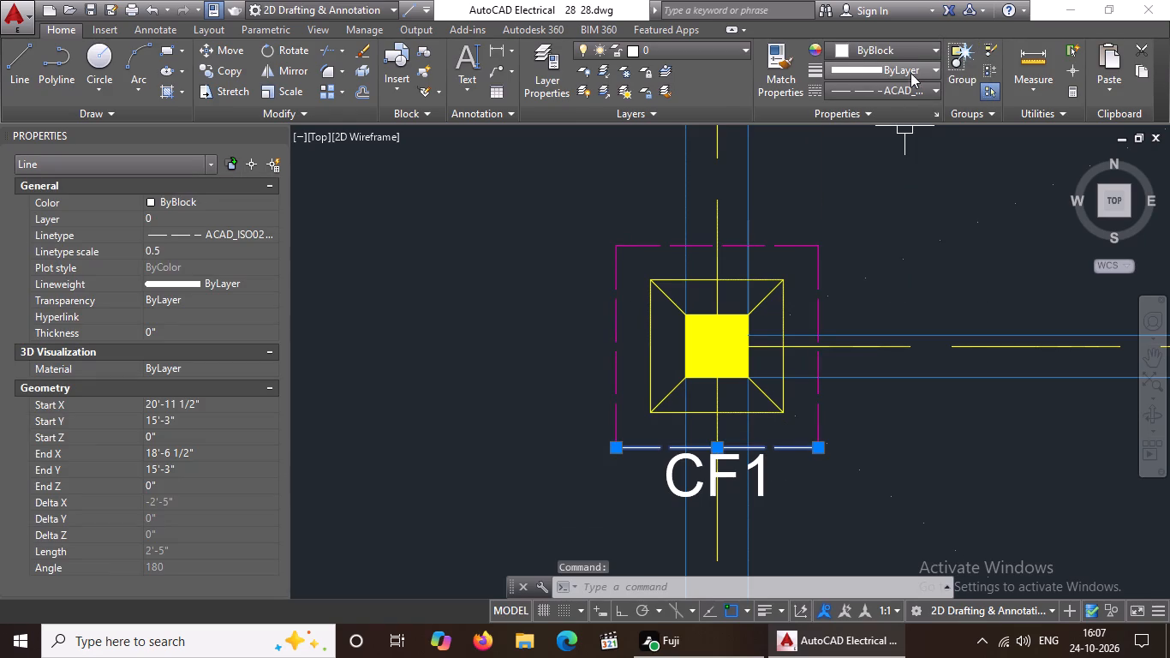
{"action": "left_click", "coordinate": [904, 40]}
{"action": "left_click", "coordinate": [911, 45]}
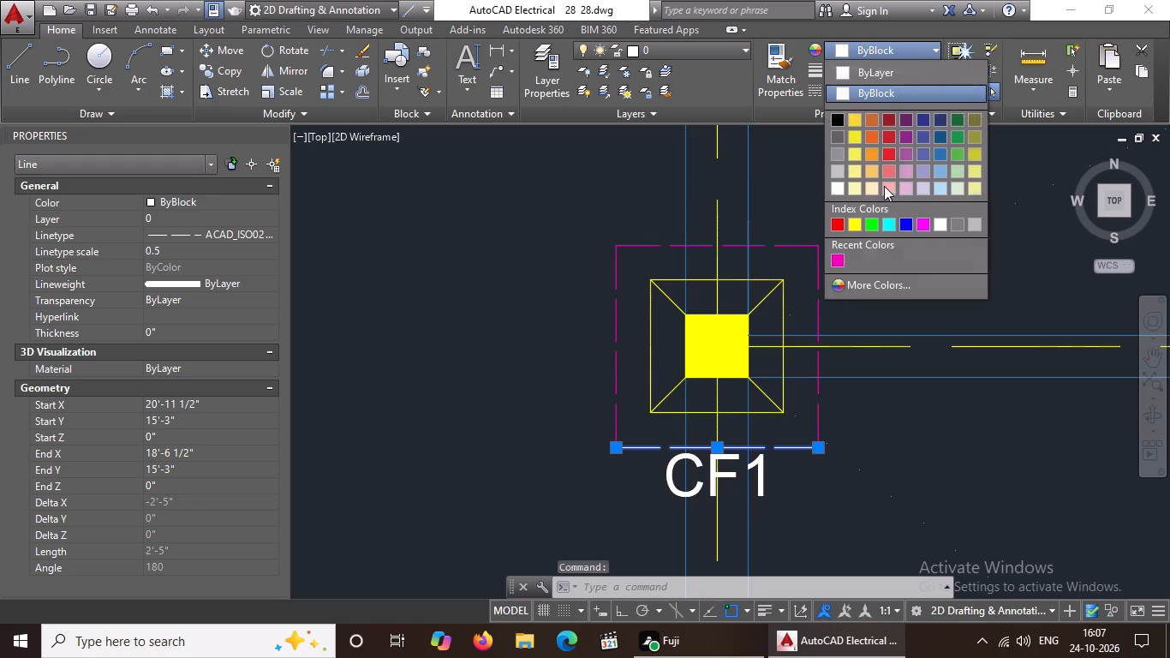
{"action": "left_click", "coordinate": [835, 260]}
{"action": "key", "text": "Escape"}
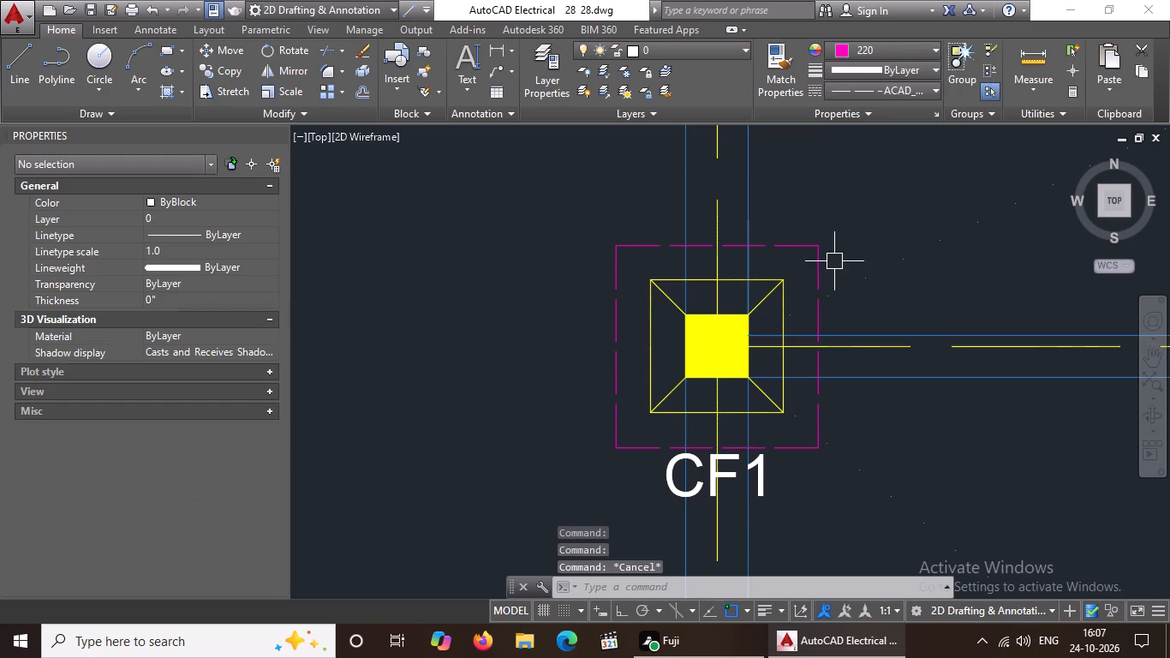
Set the right and upper dashed edges of the third row's leftmost footing's outer square to colour 220.
{"action": "scroll", "coordinate": [867, 292], "scroll_direction": "down", "scroll_amount": 2}
{"action": "scroll", "coordinate": [967, 343], "scroll_direction": "down", "scroll_amount": 3}
{"action": "scroll", "coordinate": [1046, 389], "scroll_direction": "down", "scroll_amount": 1}
{"action": "middle_click_drag", "start_coordinate": [1083, 402], "coordinate": [1055, 405]}
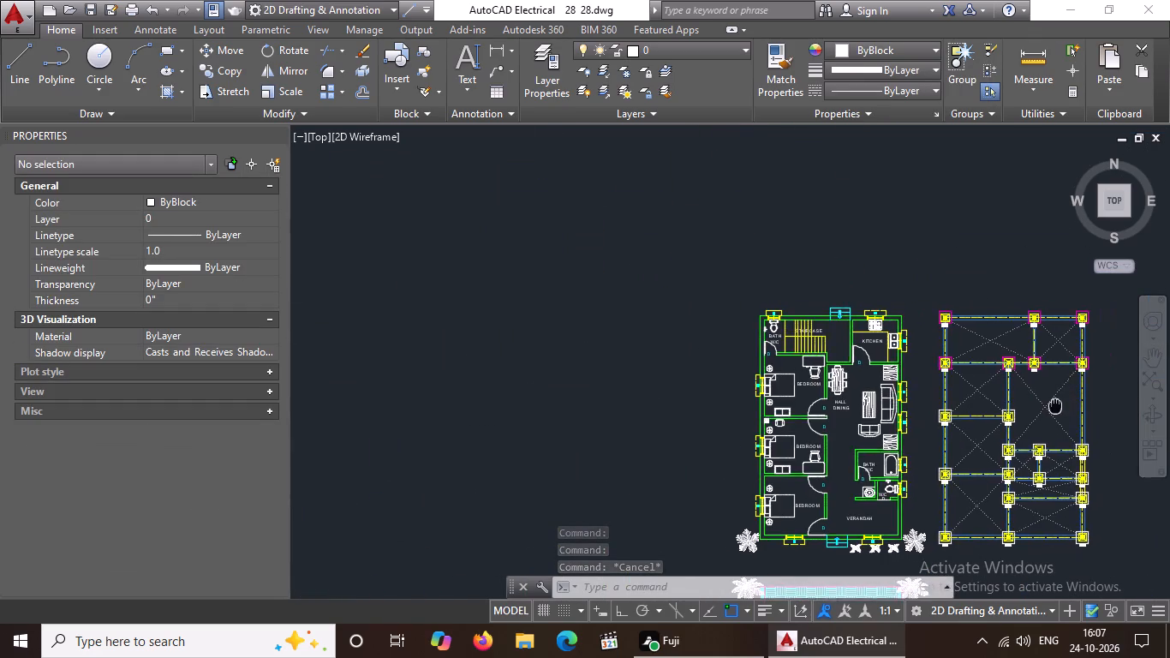
{"action": "scroll", "coordinate": [1008, 413], "scroll_direction": "up", "scroll_amount": 3}
{"action": "scroll", "coordinate": [793, 463], "scroll_direction": "up", "scroll_amount": 2}
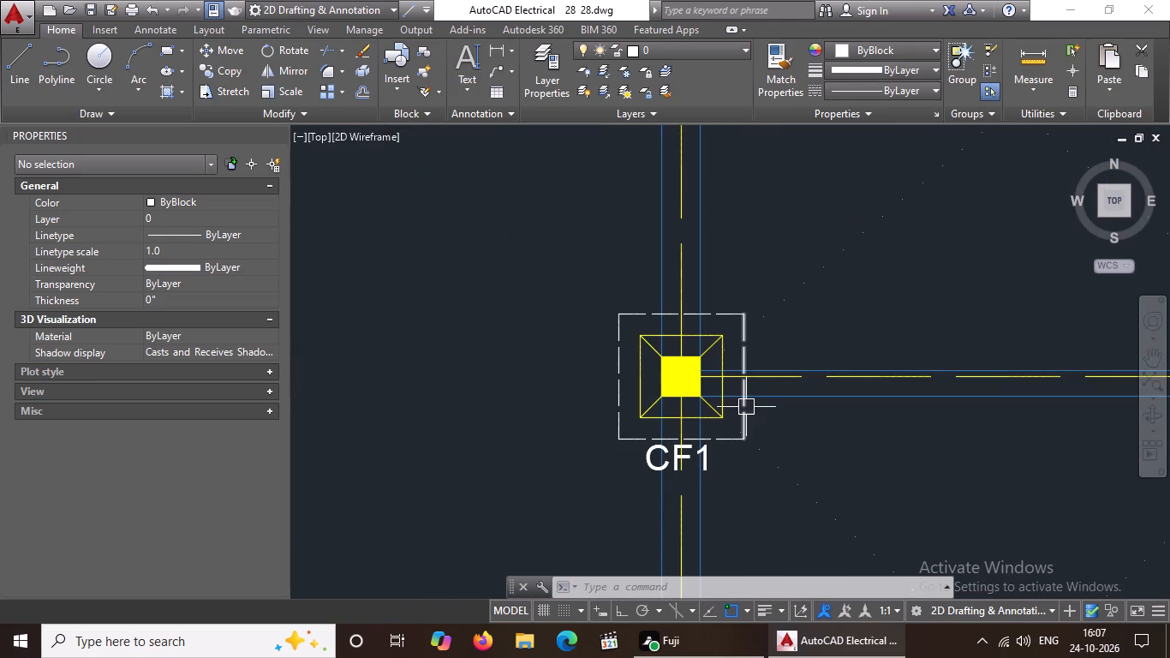
{"action": "left_click", "coordinate": [746, 406]}
{"action": "left_click", "coordinate": [908, 44]}
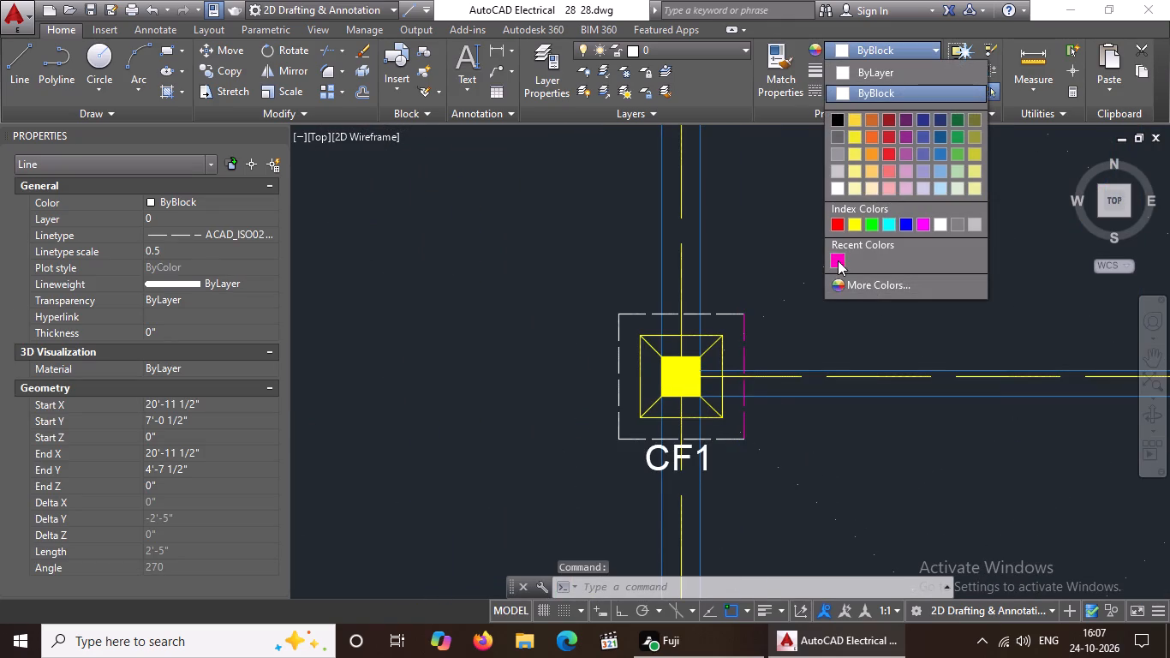
{"action": "left_click", "coordinate": [838, 260]}
{"action": "left_click", "coordinate": [634, 314]}
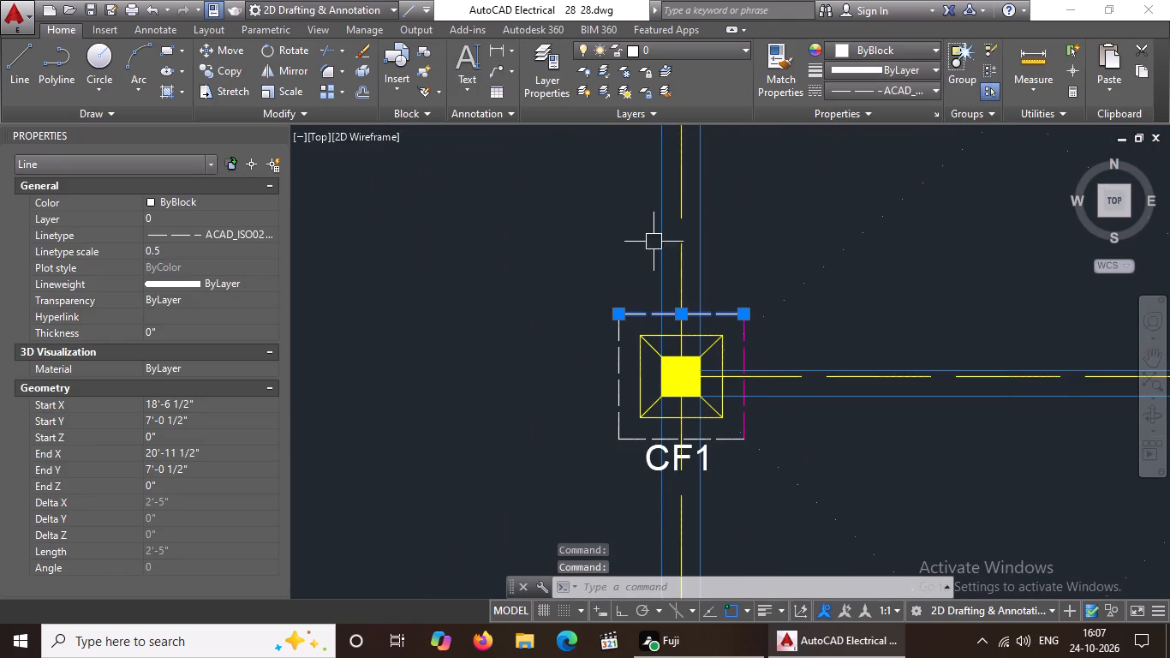
{"action": "left_click", "coordinate": [829, 49]}
{"action": "left_click", "coordinate": [830, 255]}
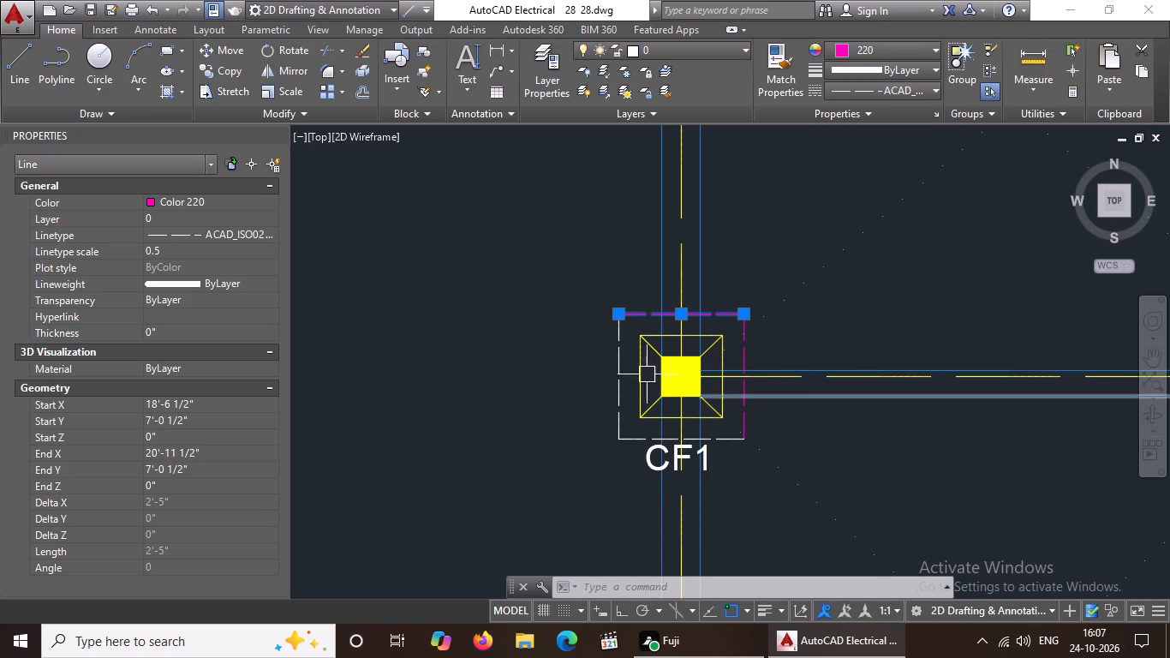
Set the left and lower dashed edges of the third row's leftmost footing's outer square to colour 220.
{"action": "left_click", "coordinate": [616, 365]}
{"action": "left_click", "coordinate": [898, 46]}
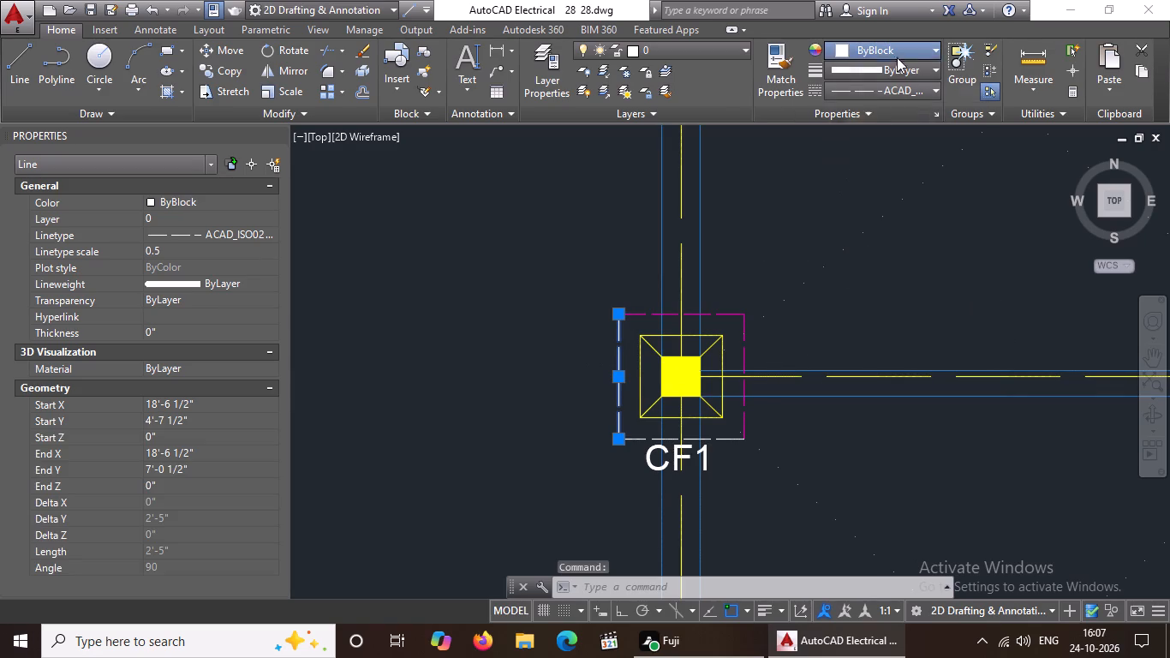
{"action": "left_click", "coordinate": [835, 261]}
{"action": "scroll", "coordinate": [770, 347], "scroll_direction": "down", "scroll_amount": 3}
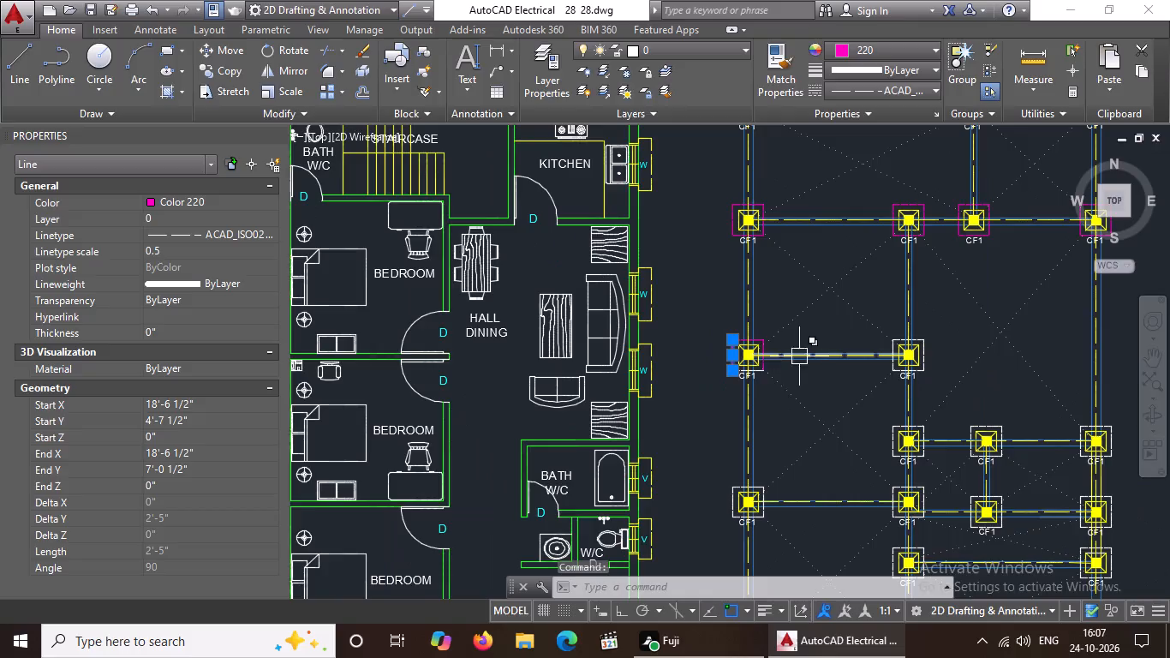
{"action": "key", "text": "Escape"}
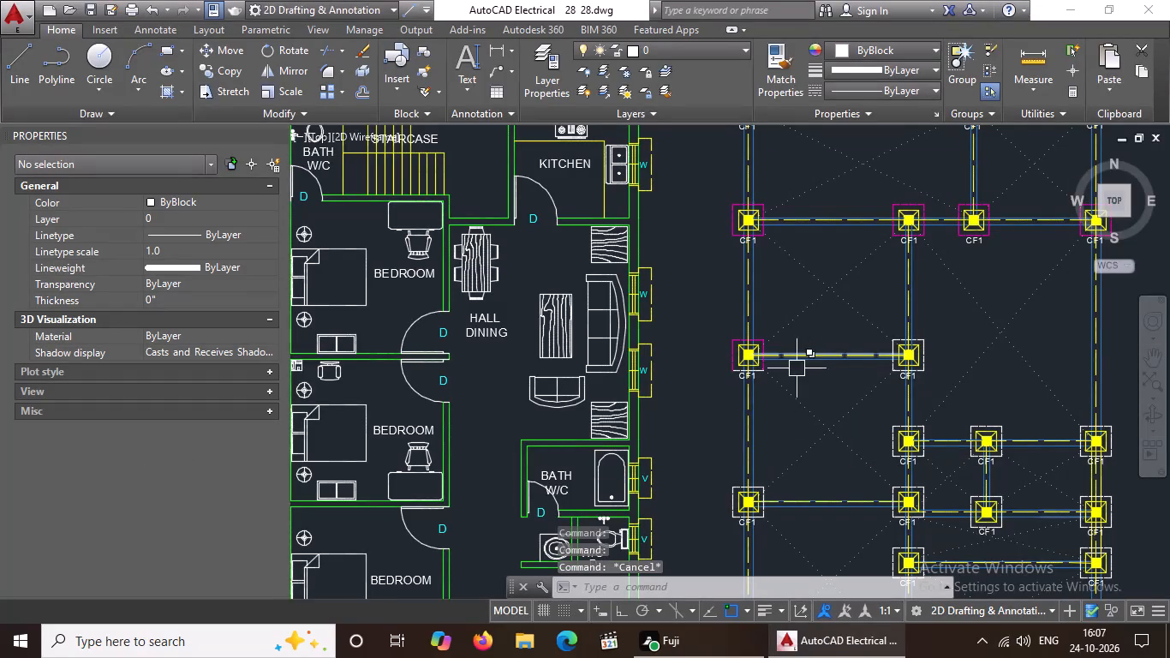
{"action": "scroll", "coordinate": [775, 368], "scroll_direction": "up", "scroll_amount": 4}
{"action": "scroll", "coordinate": [632, 370], "scroll_direction": "up", "scroll_amount": 2}
{"action": "left_click", "coordinate": [686, 427]}
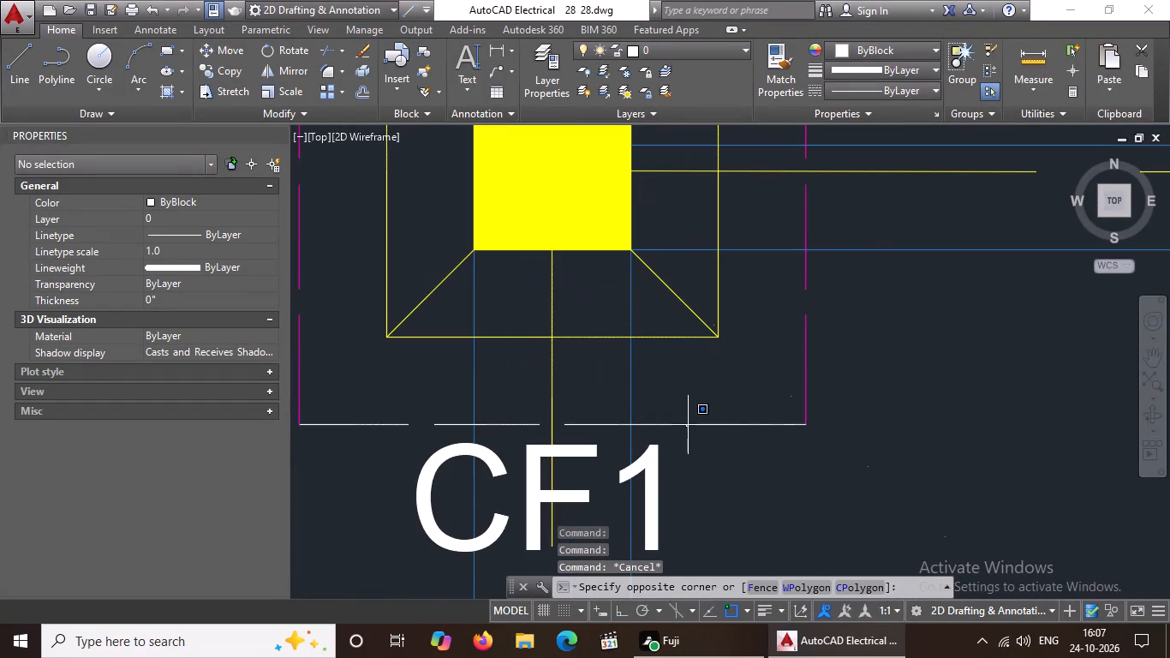
{"action": "left_click", "coordinate": [712, 428]}
{"action": "left_click", "coordinate": [715, 420]}
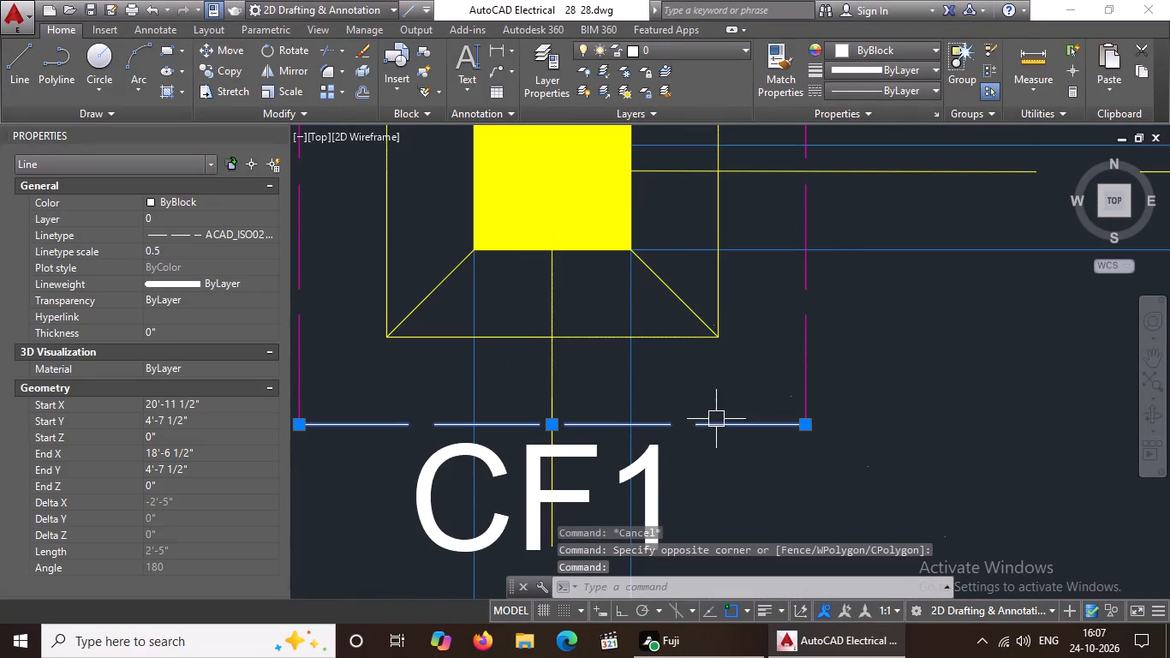
{"action": "left_click", "coordinate": [916, 51]}
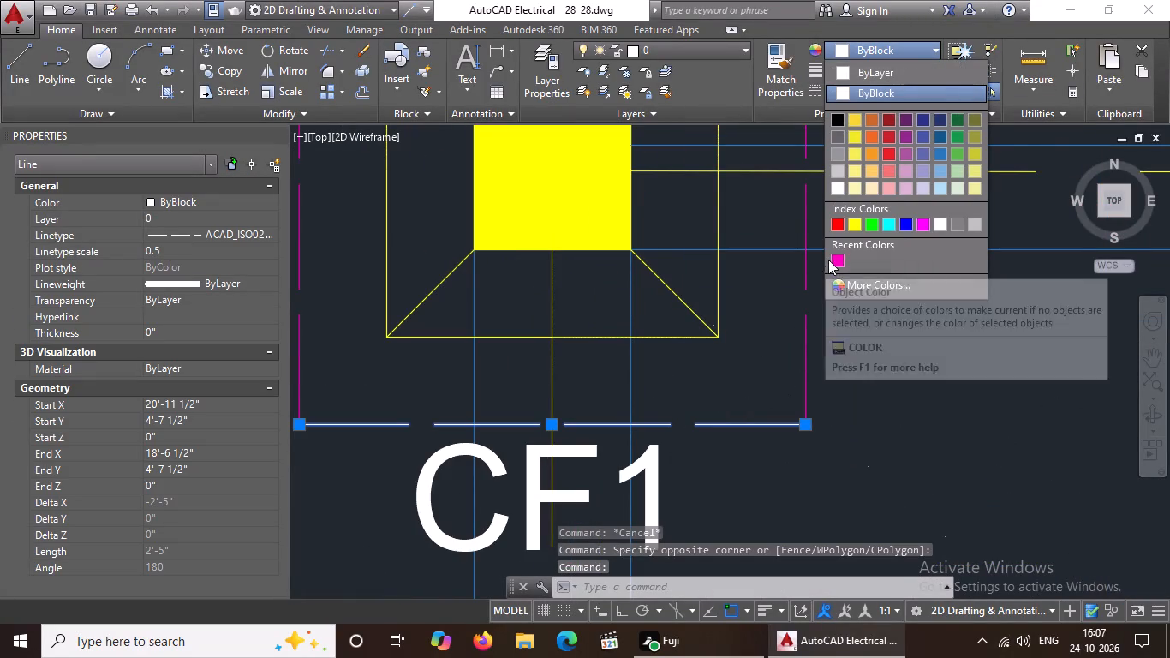
{"action": "left_click", "coordinate": [833, 252]}
{"action": "key", "text": "Escape"}
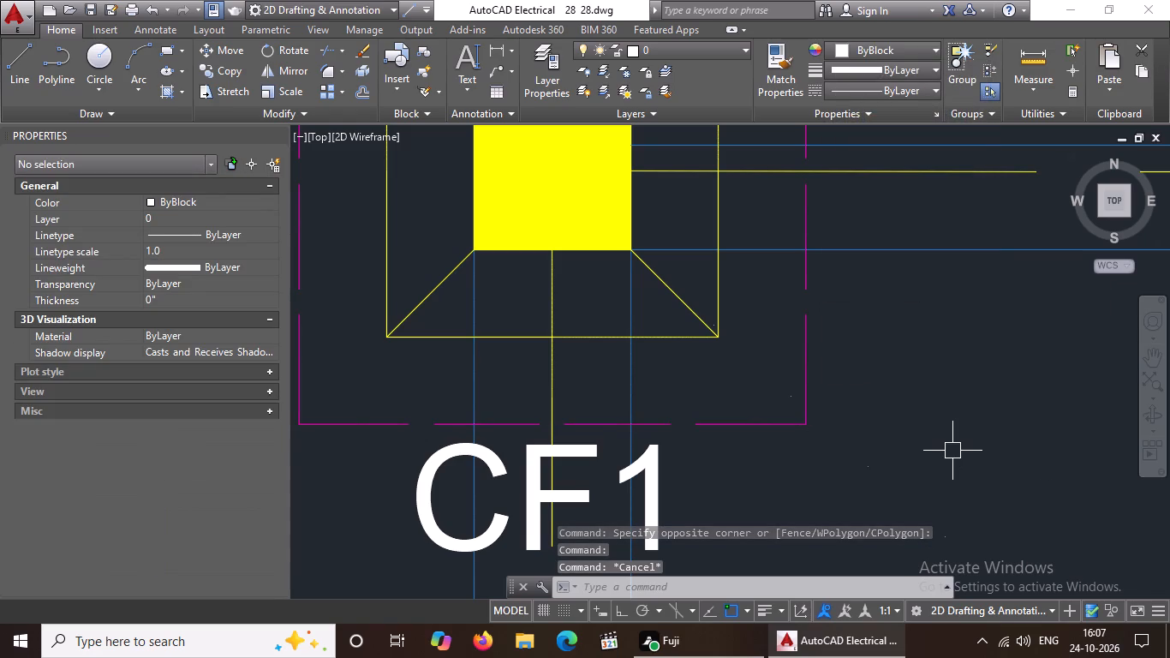
Set the upper and right dashed edges of the outer square on the third row's second footing from the left to colour 220.
{"action": "scroll", "coordinate": [963, 446], "scroll_direction": "down", "scroll_amount": 5}
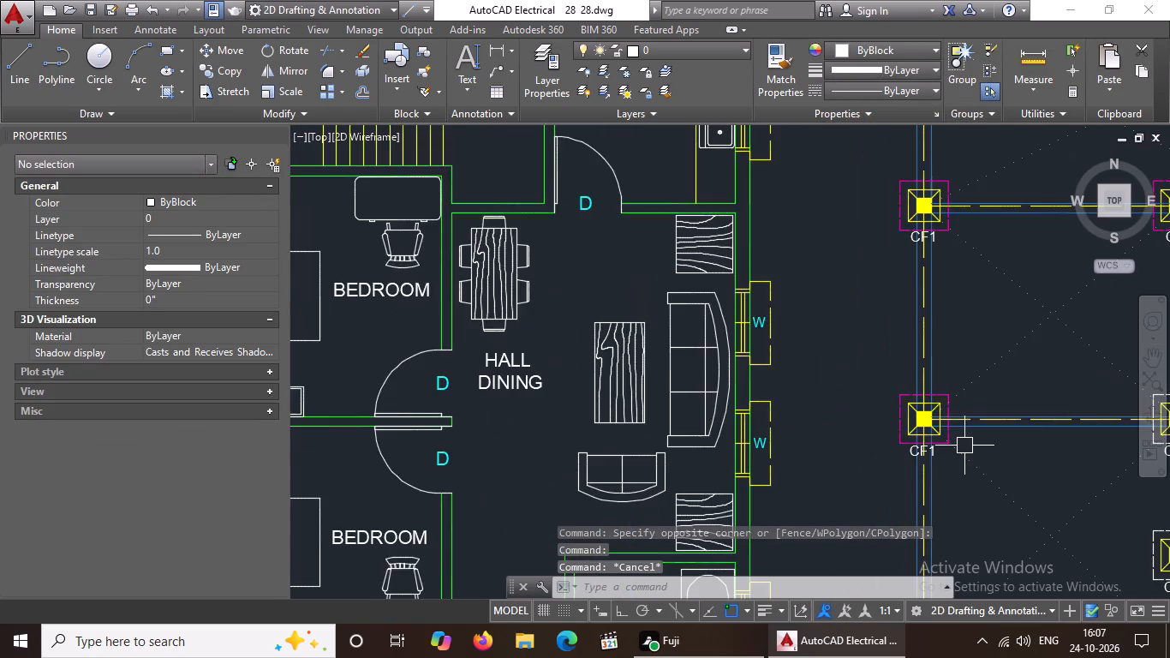
{"action": "scroll", "coordinate": [964, 446], "scroll_direction": "down", "scroll_amount": 3}
{"action": "scroll", "coordinate": [1052, 447], "scroll_direction": "up", "scroll_amount": 3}
{"action": "scroll", "coordinate": [969, 423], "scroll_direction": "up", "scroll_amount": 3}
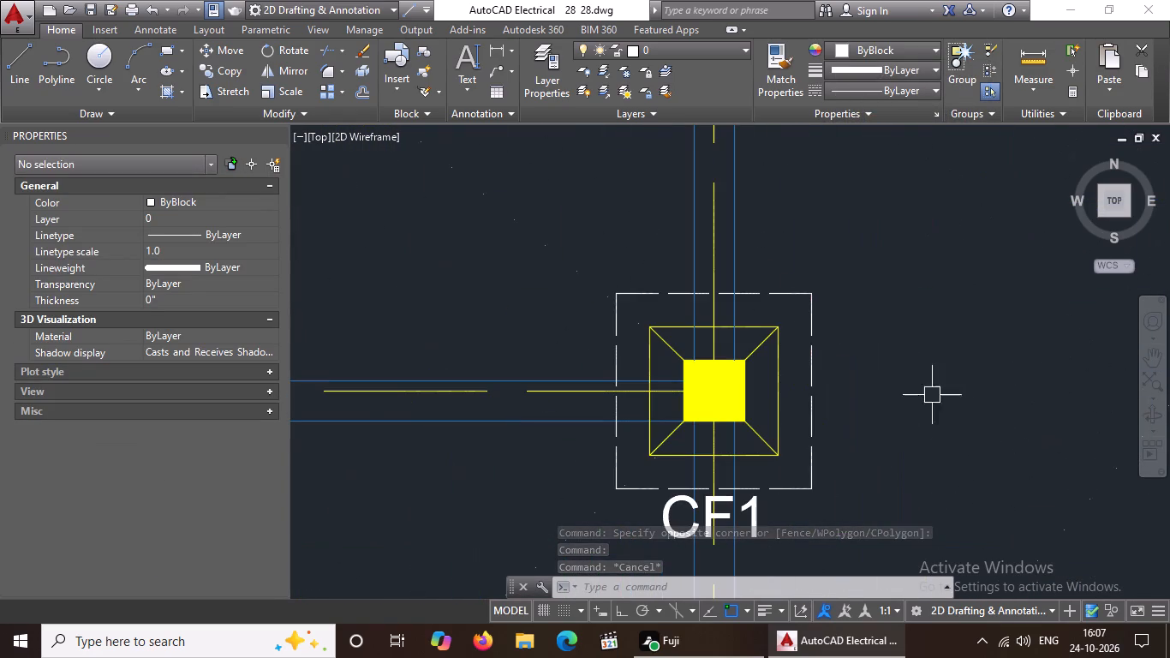
{"action": "left_click", "coordinate": [786, 294]}
{"action": "left_click", "coordinate": [878, 47]}
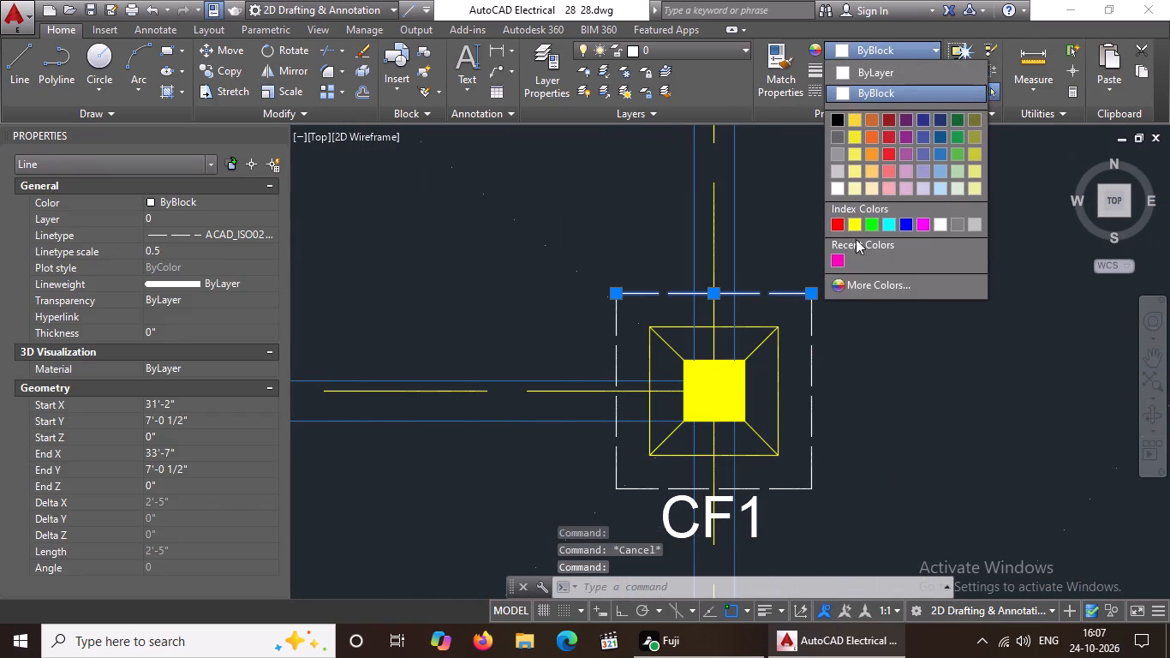
{"action": "left_click", "coordinate": [841, 258]}
{"action": "key", "text": "Escape"}
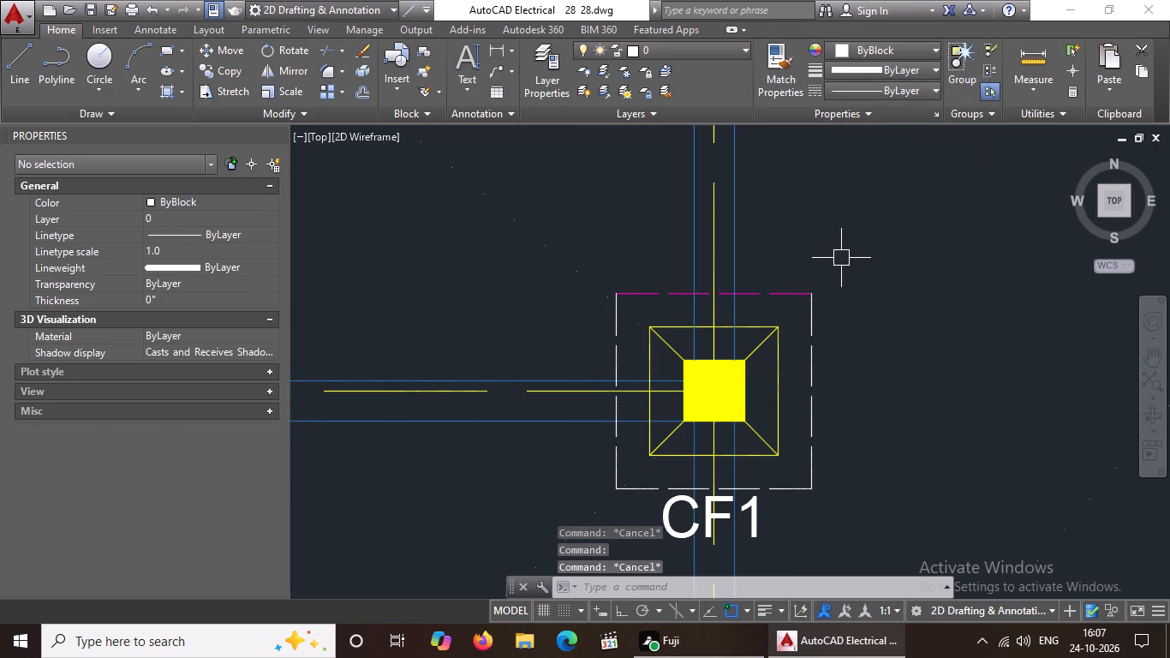
{"action": "left_click", "coordinate": [810, 365]}
{"action": "left_click", "coordinate": [920, 49]}
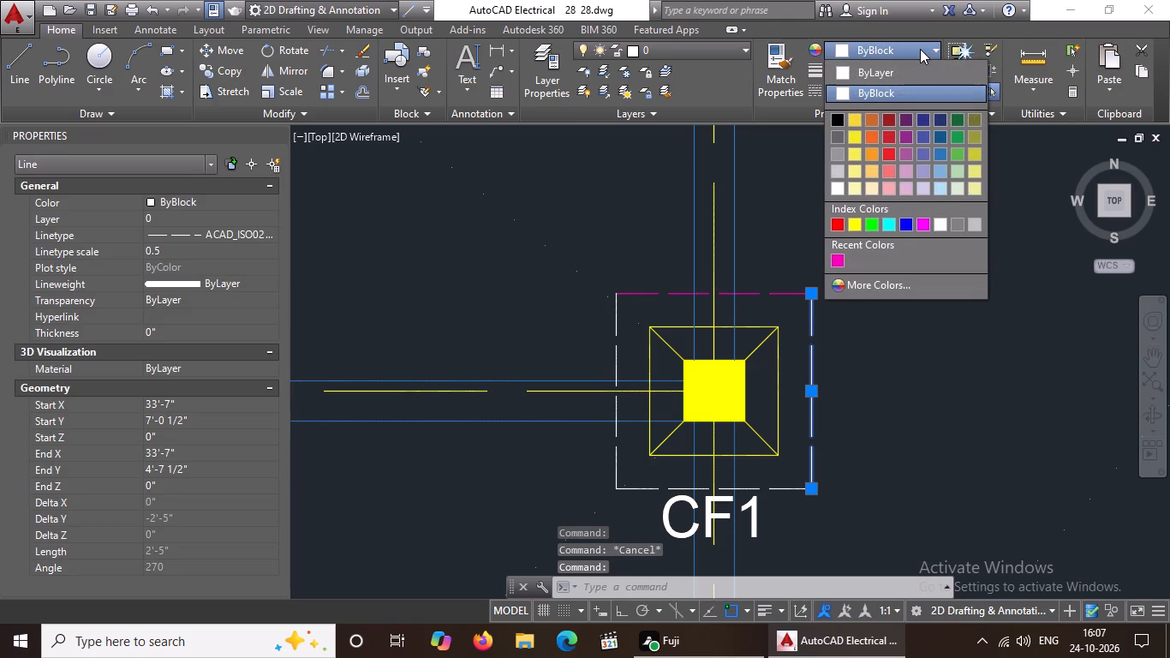
{"action": "left_click", "coordinate": [834, 259]}
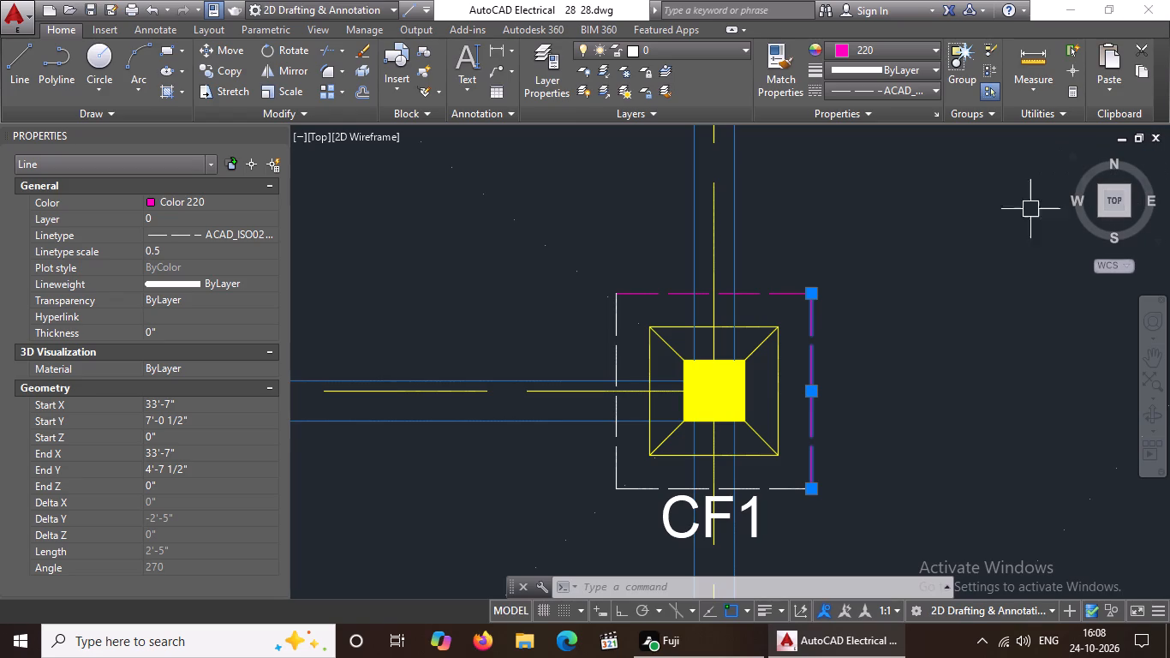
{"action": "key", "text": "Escape"}
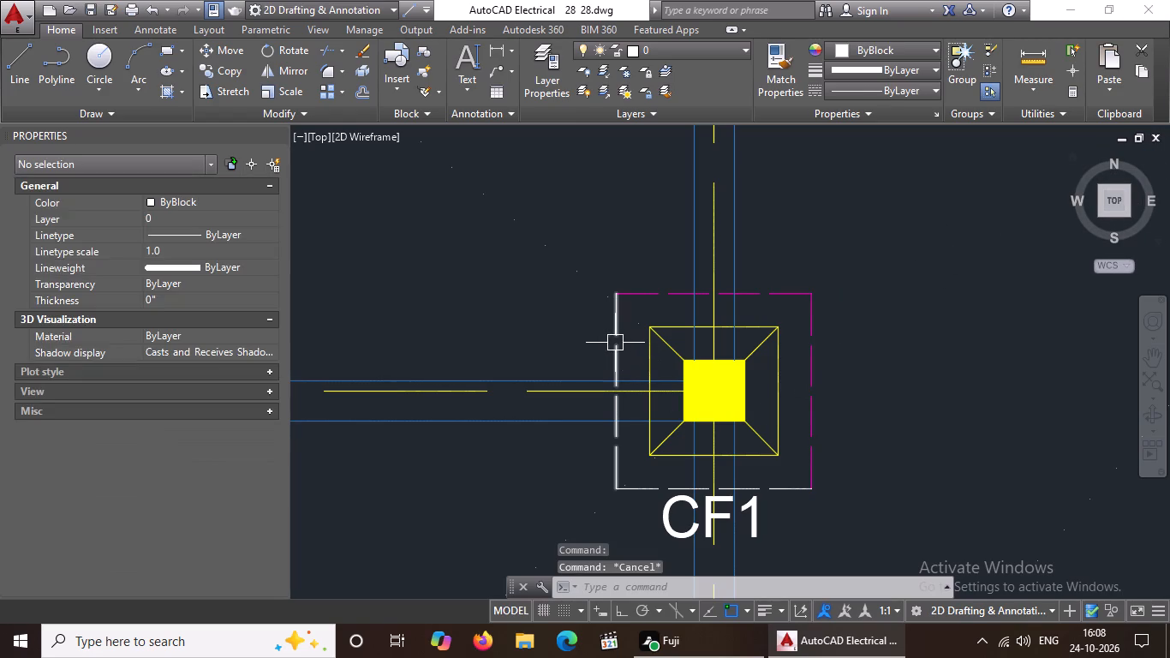
Set the left and lower dashed edges of the outer square on the third row's second footing from the left to colour 220.
{"action": "left_click", "coordinate": [614, 343]}
{"action": "left_click", "coordinate": [907, 39]}
{"action": "left_click", "coordinate": [907, 50]}
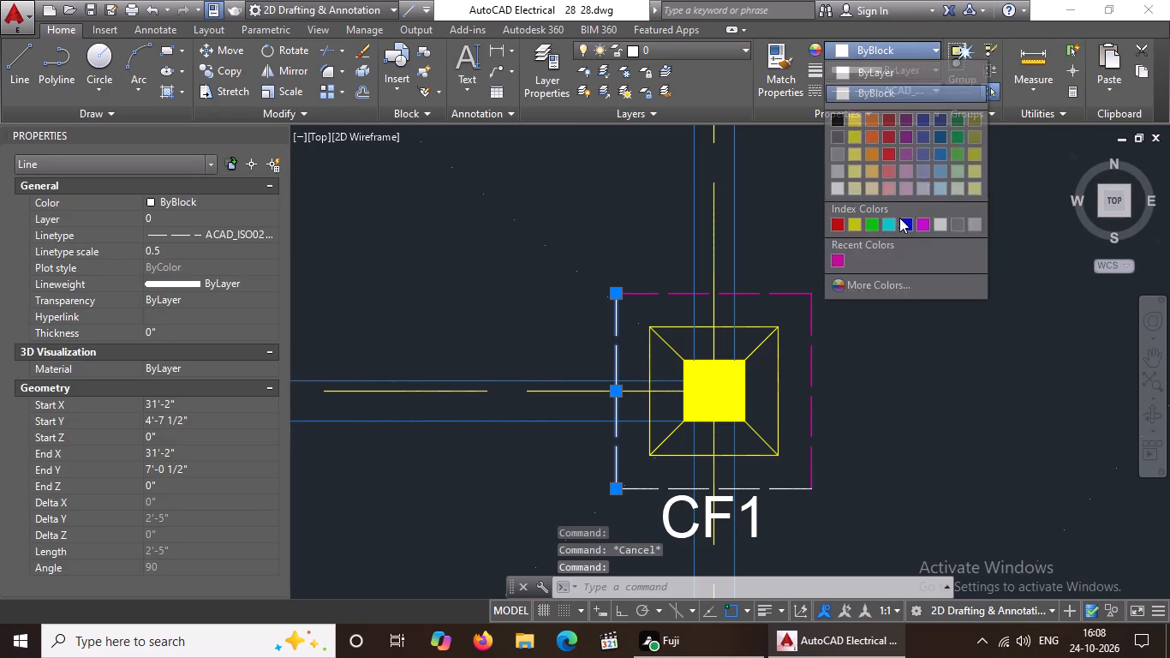
{"action": "left_click", "coordinate": [835, 256]}
{"action": "key", "text": "Escape"}
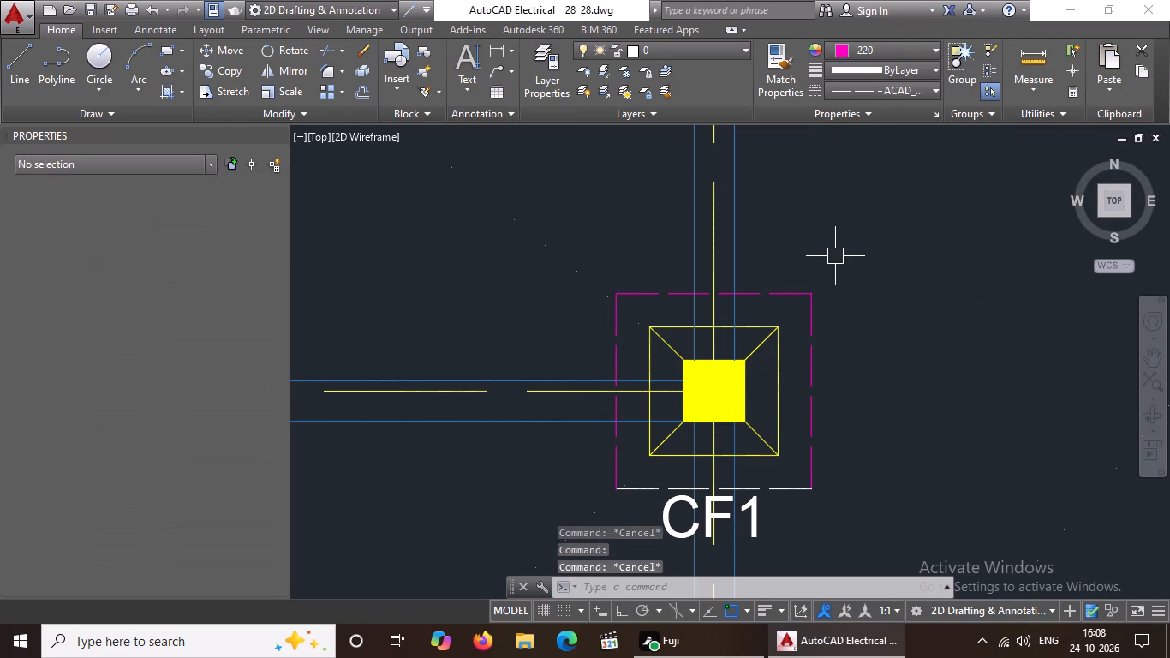
{"action": "scroll", "coordinate": [835, 256], "scroll_direction": "down", "scroll_amount": 4}
{"action": "scroll", "coordinate": [826, 297], "scroll_direction": "up", "scroll_amount": 5}
{"action": "left_click", "coordinate": [863, 272]}
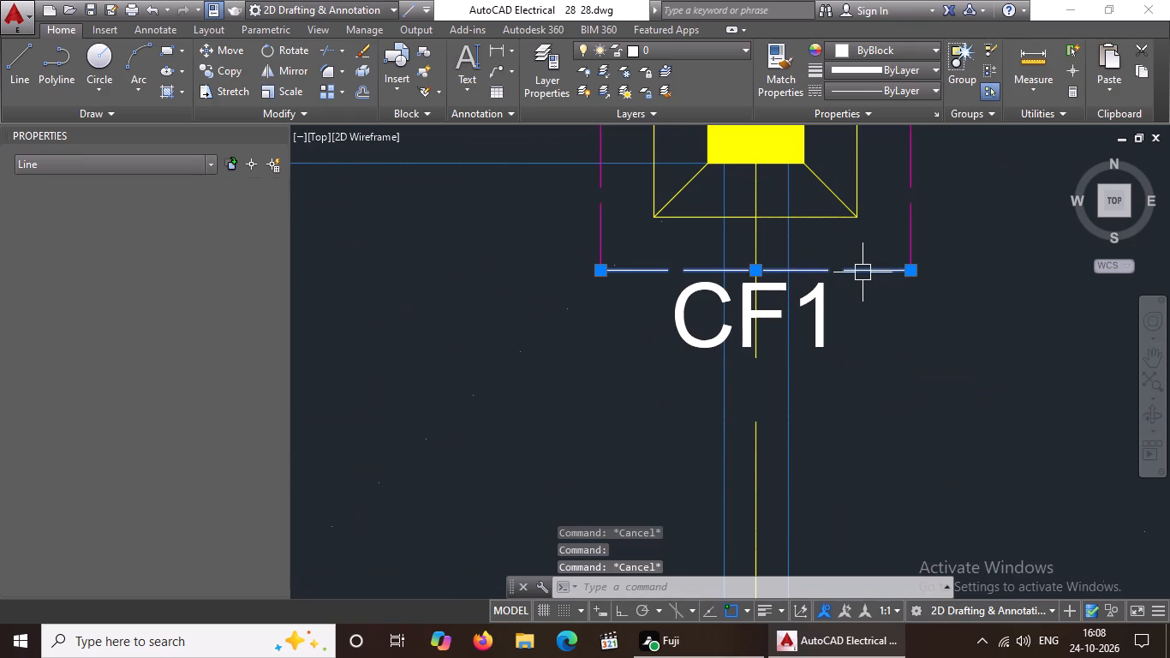
{"action": "left_click", "coordinate": [901, 45]}
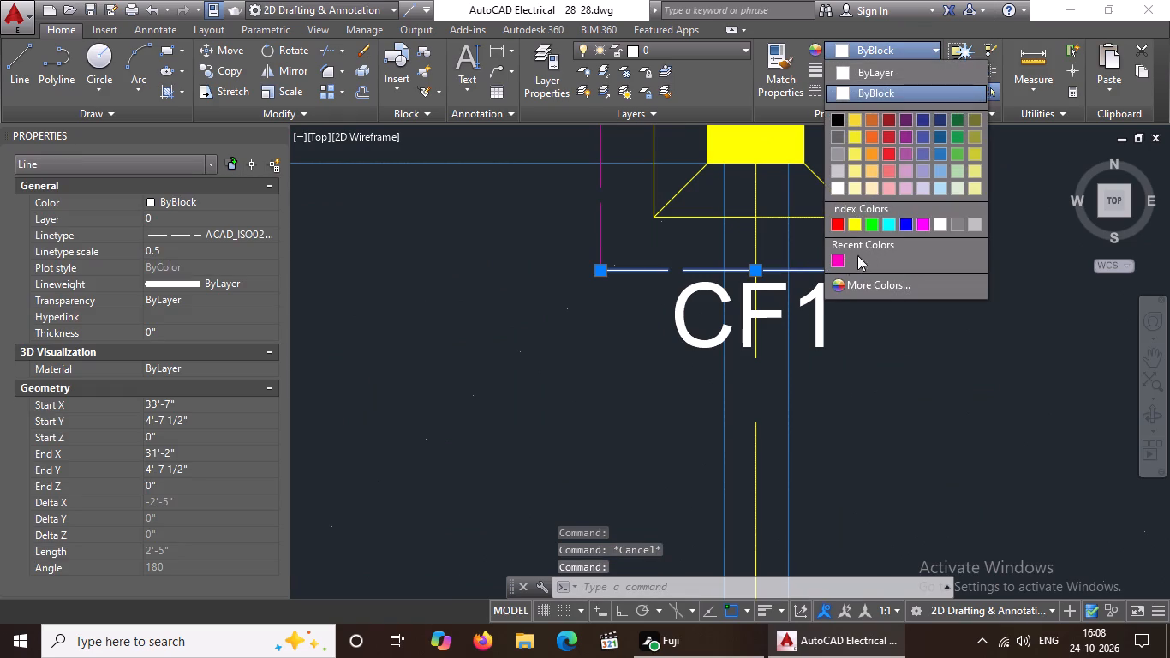
{"action": "left_click", "coordinate": [836, 256]}
{"action": "key", "text": "Escape"}
Set the lower and left dashed edges of the fourth row's leftmost footing's outer square to colour 220.
{"action": "scroll", "coordinate": [912, 323], "scroll_direction": "down", "scroll_amount": 4}
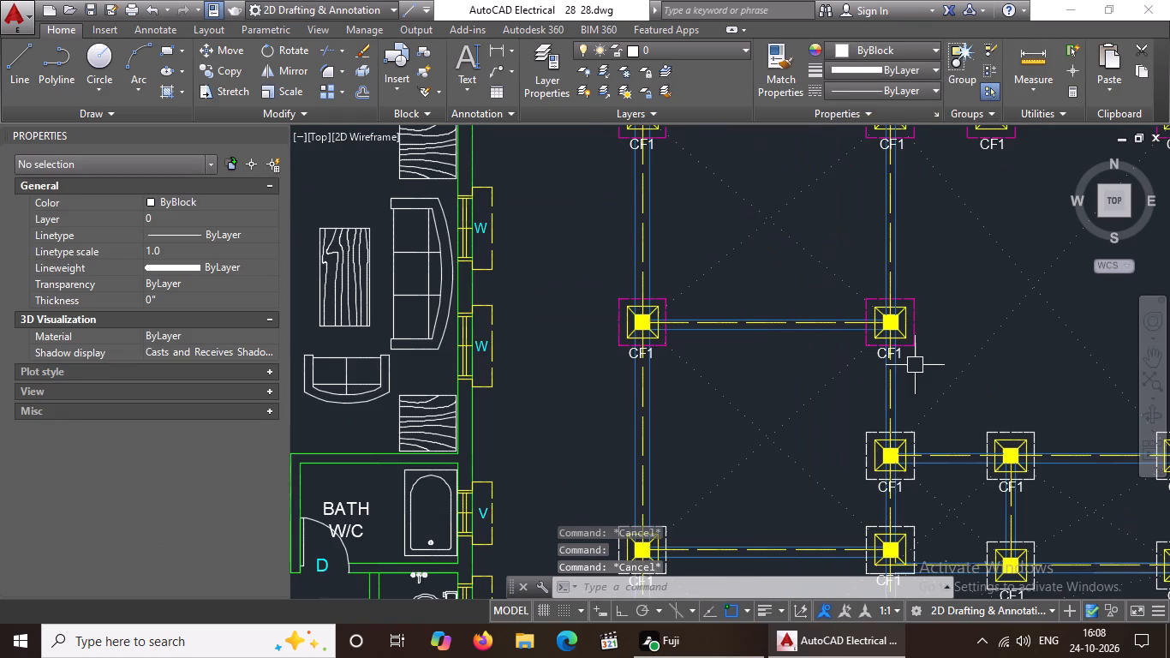
{"action": "scroll", "coordinate": [942, 365], "scroll_direction": "down", "scroll_amount": 2}
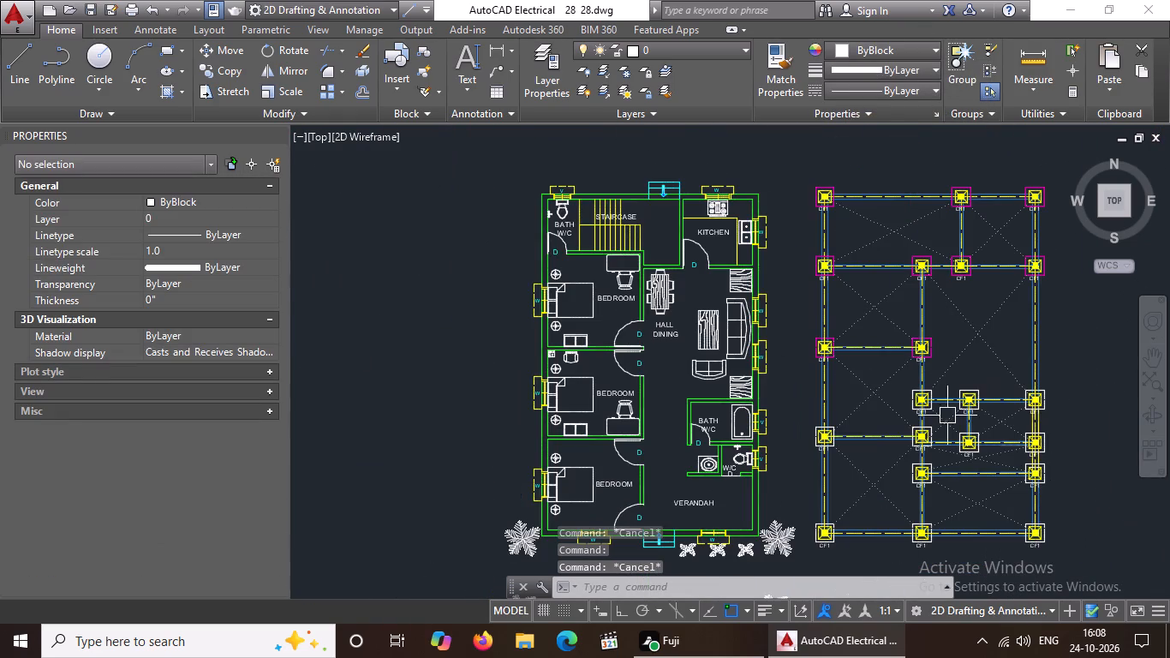
{"action": "scroll", "coordinate": [935, 422], "scroll_direction": "up", "scroll_amount": 8}
{"action": "left_click", "coordinate": [1003, 434]}
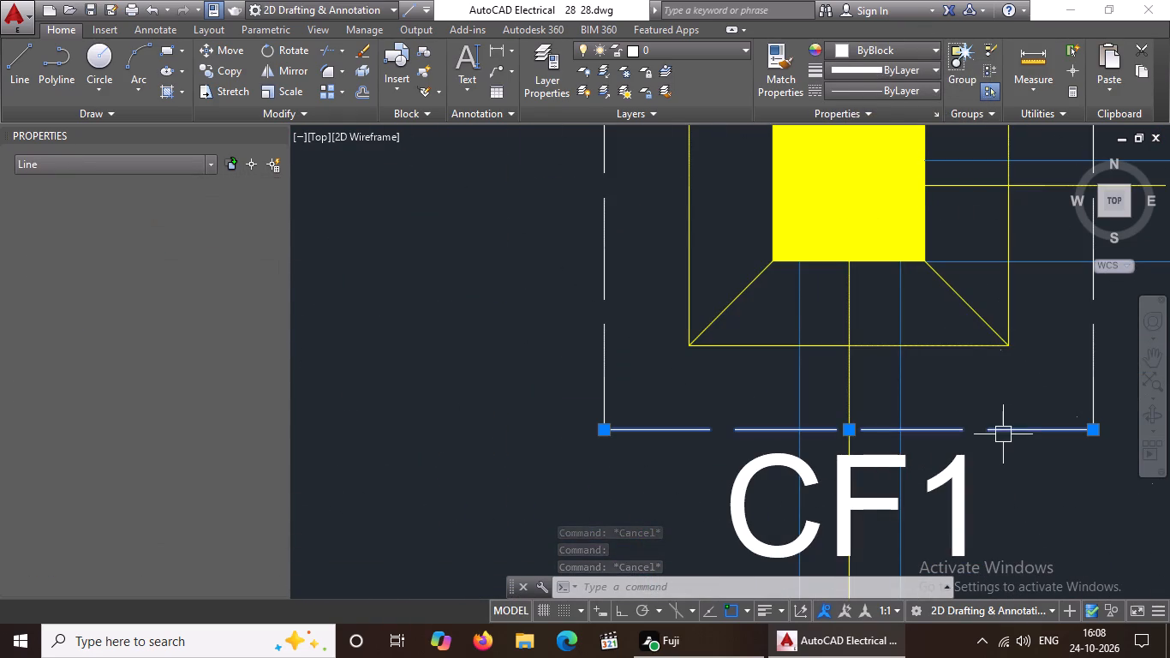
{"action": "left_click", "coordinate": [894, 48]}
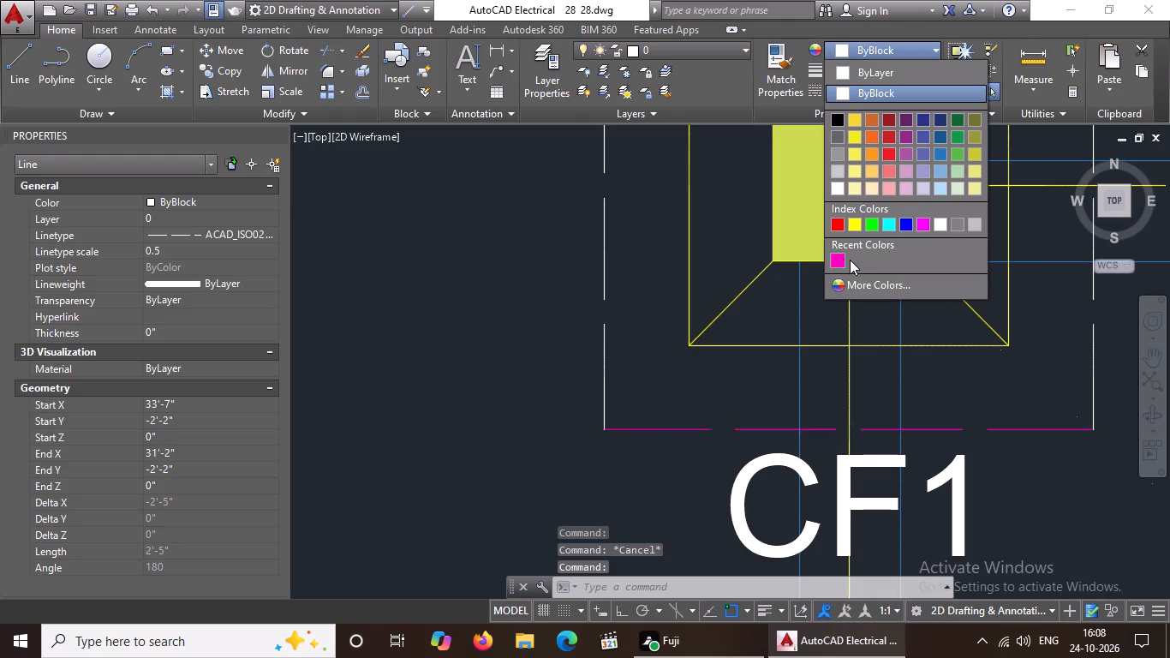
{"action": "left_click", "coordinate": [836, 257]}
{"action": "key", "text": "Escape"}
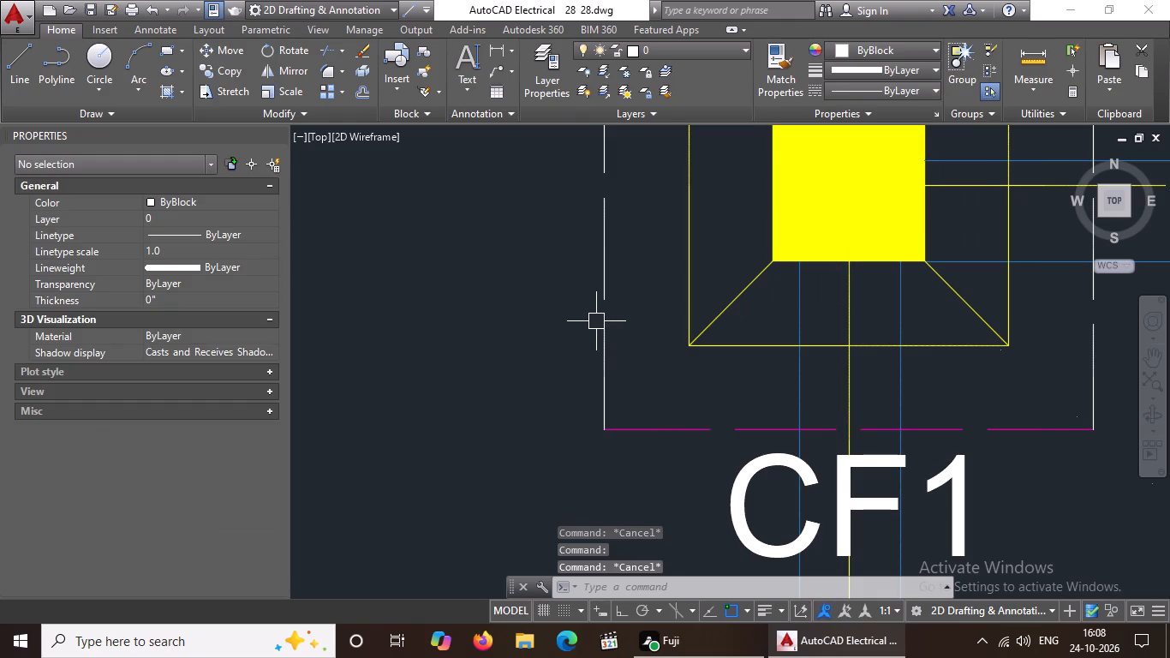
{"action": "left_click", "coordinate": [598, 319]}
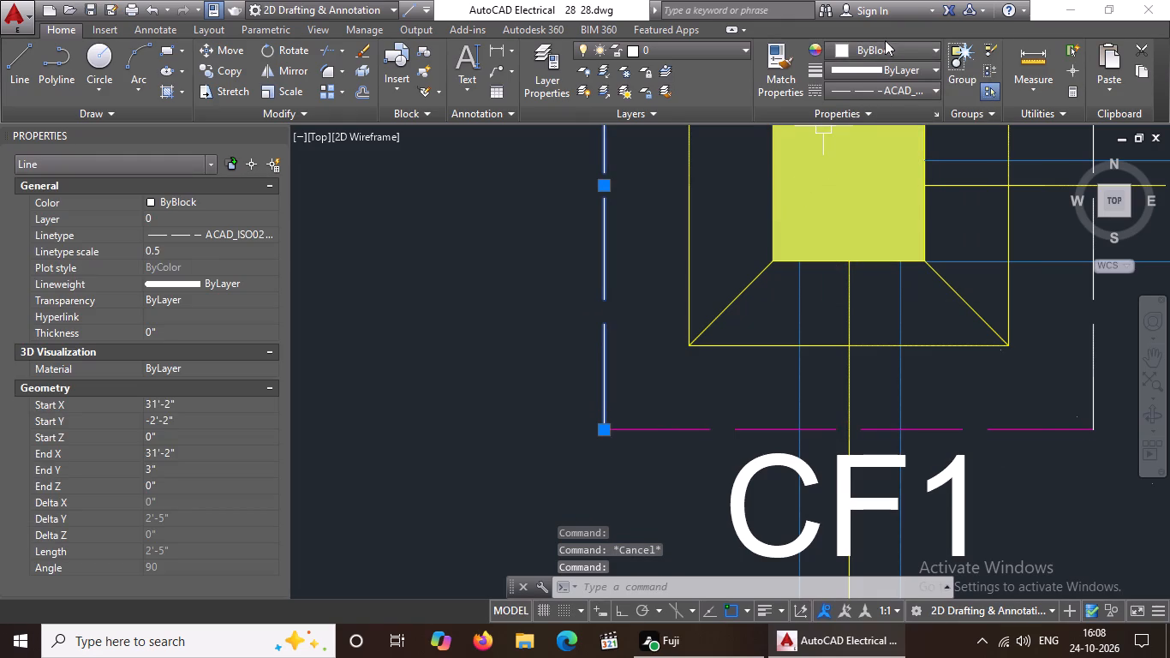
{"action": "left_click", "coordinate": [885, 40]}
{"action": "left_click", "coordinate": [886, 45]}
{"action": "left_click", "coordinate": [840, 257]}
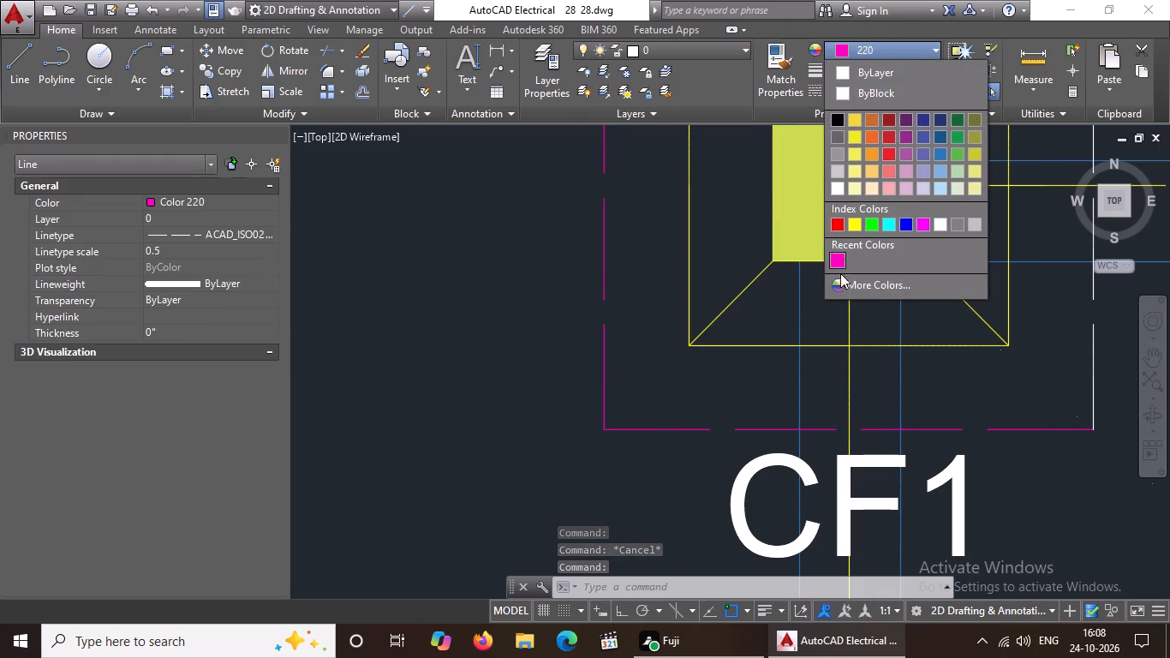
{"action": "key", "text": "Escape"}
Set the upper and right dashed edges of the fourth row's leftmost footing's outer square to colour 220.
{"action": "scroll", "coordinate": [817, 369], "scroll_direction": "down", "scroll_amount": 5}
{"action": "scroll", "coordinate": [884, 345], "scroll_direction": "up", "scroll_amount": 4}
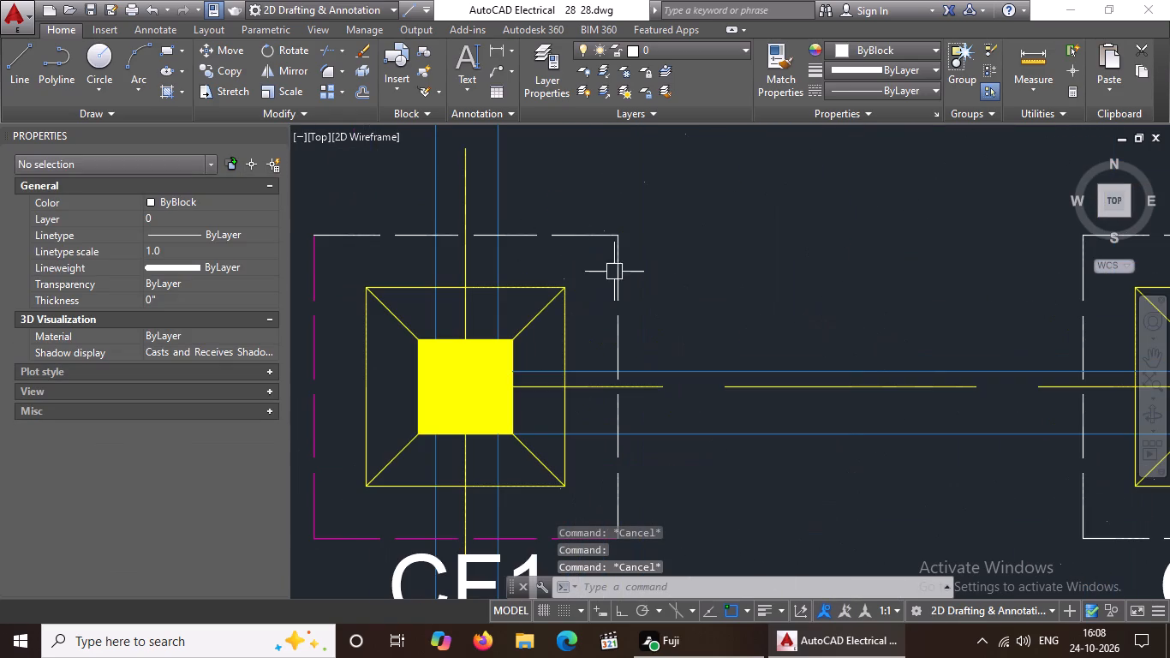
{"action": "left_click", "coordinate": [570, 239]}
{"action": "left_click", "coordinate": [831, 42]}
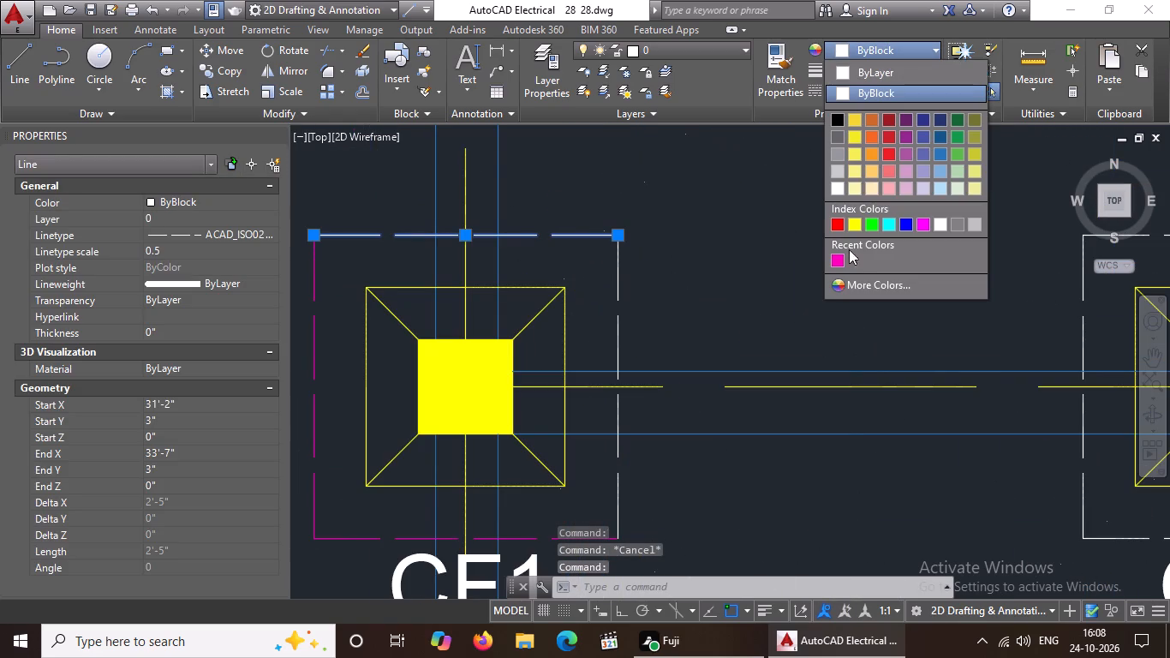
{"action": "left_click", "coordinate": [840, 258]}
{"action": "key", "text": "Escape"}
{"action": "left_click_drag", "start_coordinate": [612, 309], "coordinate": [627, 304]}
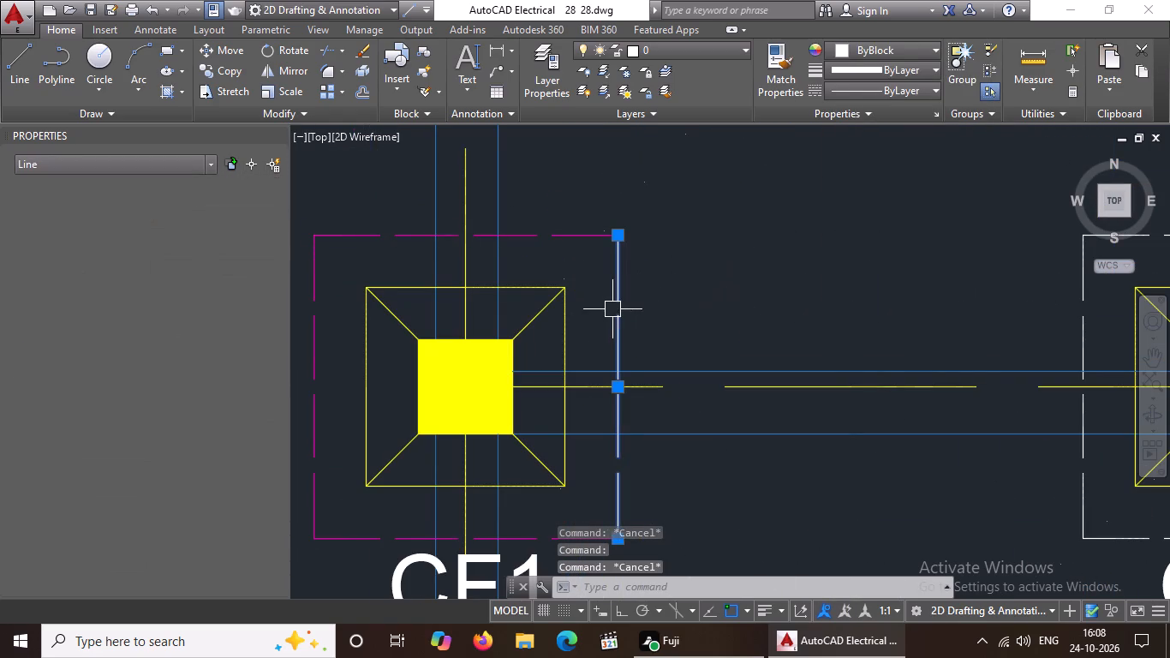
{"action": "left_click_drag", "start_coordinate": [911, 50], "coordinate": [911, 58]}
{"action": "left_click", "coordinate": [839, 255]}
{"action": "scroll", "coordinate": [845, 248], "scroll_direction": "down", "scroll_amount": 6}
{"action": "key", "text": "Escape"}
Set the upper and right dashed edges of the fourth row's middle footing's outer square to colour 220.
{"action": "scroll", "coordinate": [948, 236], "scroll_direction": "up", "scroll_amount": 2}
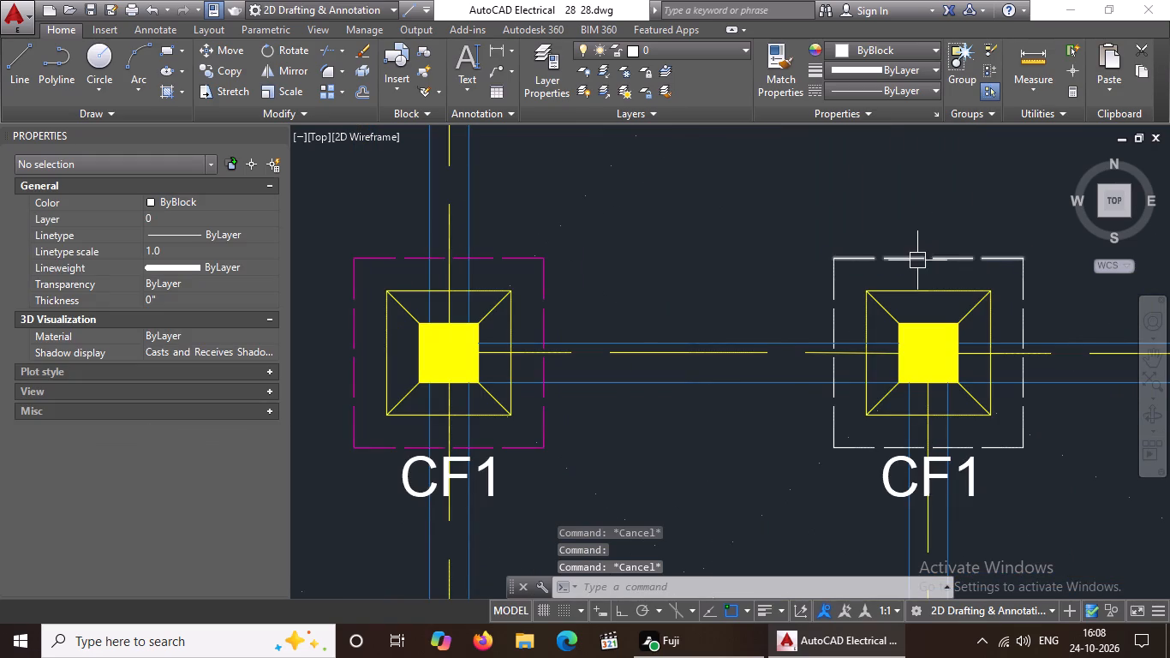
{"action": "left_click", "coordinate": [917, 263]}
{"action": "left_click", "coordinate": [904, 54]}
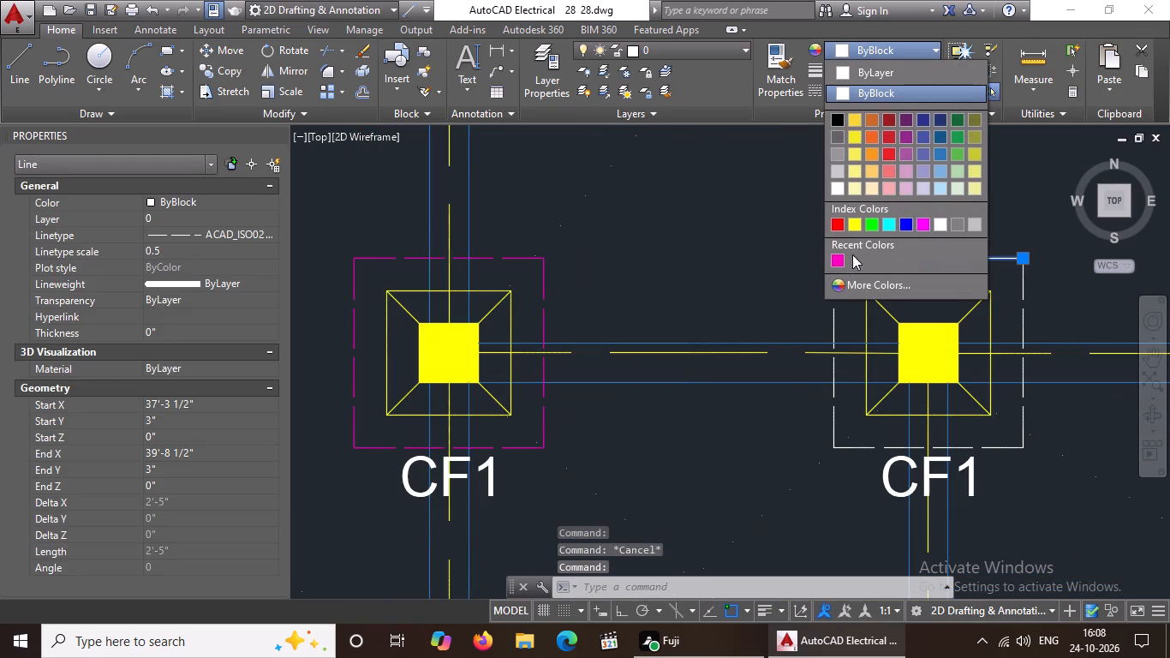
{"action": "left_click", "coordinate": [835, 257]}
{"action": "scroll", "coordinate": [839, 255], "scroll_direction": "down", "scroll_amount": 4}
{"action": "key", "text": "Escape"}
{"action": "scroll", "coordinate": [879, 271], "scroll_direction": "up", "scroll_amount": 3}
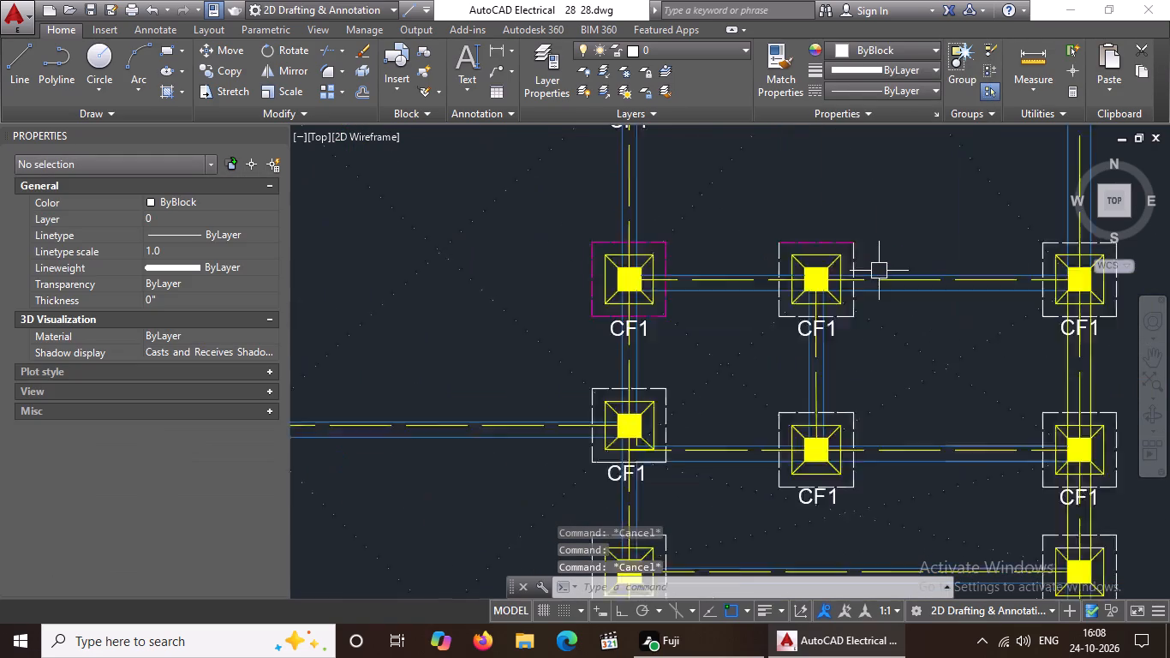
{"action": "scroll", "coordinate": [879, 271], "scroll_direction": "up", "scroll_amount": 2}
{"action": "left_click", "coordinate": [809, 259]}
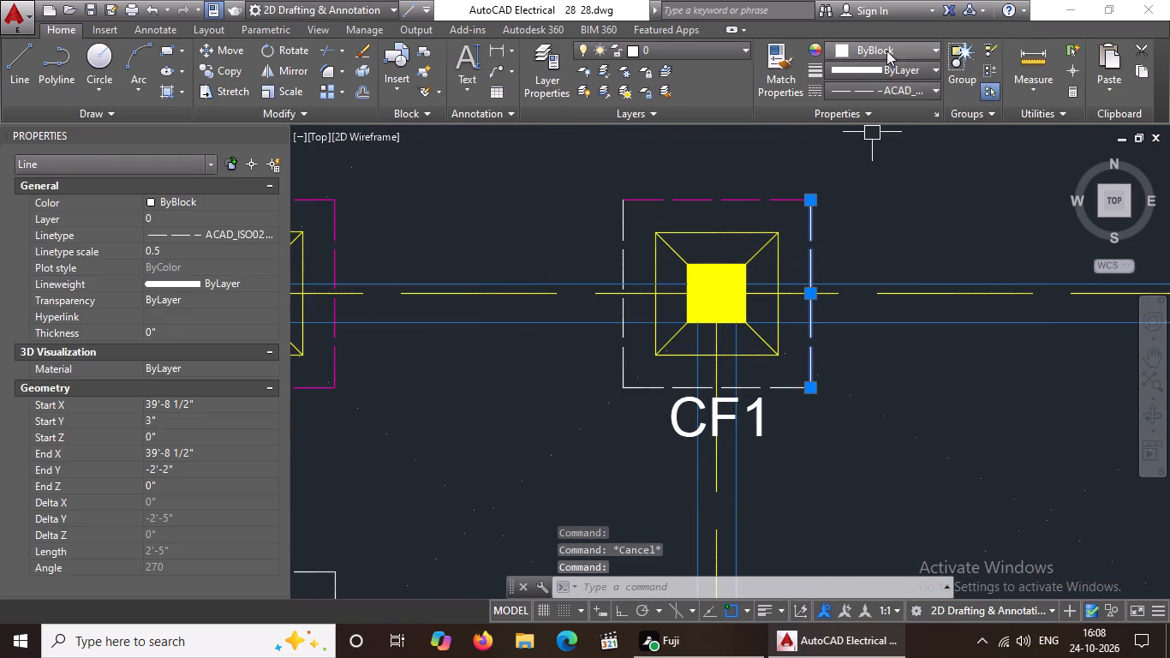
{"action": "left_click", "coordinate": [886, 51]}
{"action": "left_click", "coordinate": [837, 256]}
{"action": "key", "text": "Escape"}
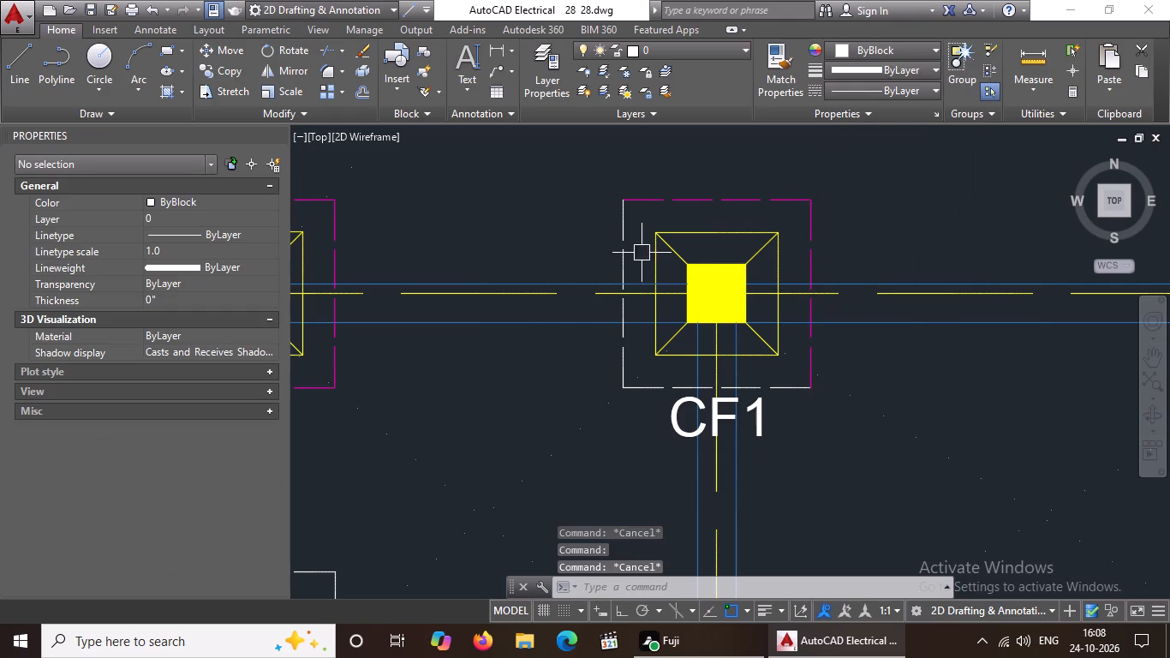
Set the left dashed edge of the fourth row's middle footing's outer square to colour 220.
{"action": "left_click", "coordinate": [618, 252]}
{"action": "left_click", "coordinate": [865, 48]}
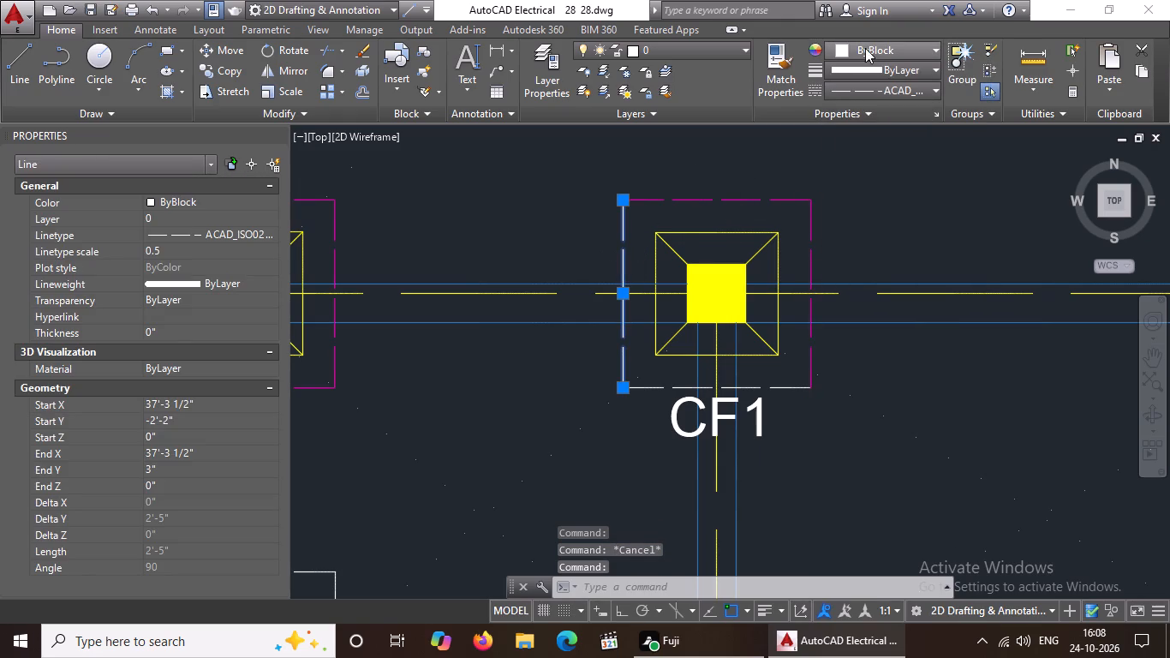
{"action": "left_click", "coordinate": [839, 259]}
{"action": "scroll", "coordinate": [841, 256], "scroll_direction": "down", "scroll_amount": 4}
{"action": "key", "text": "Escape"}
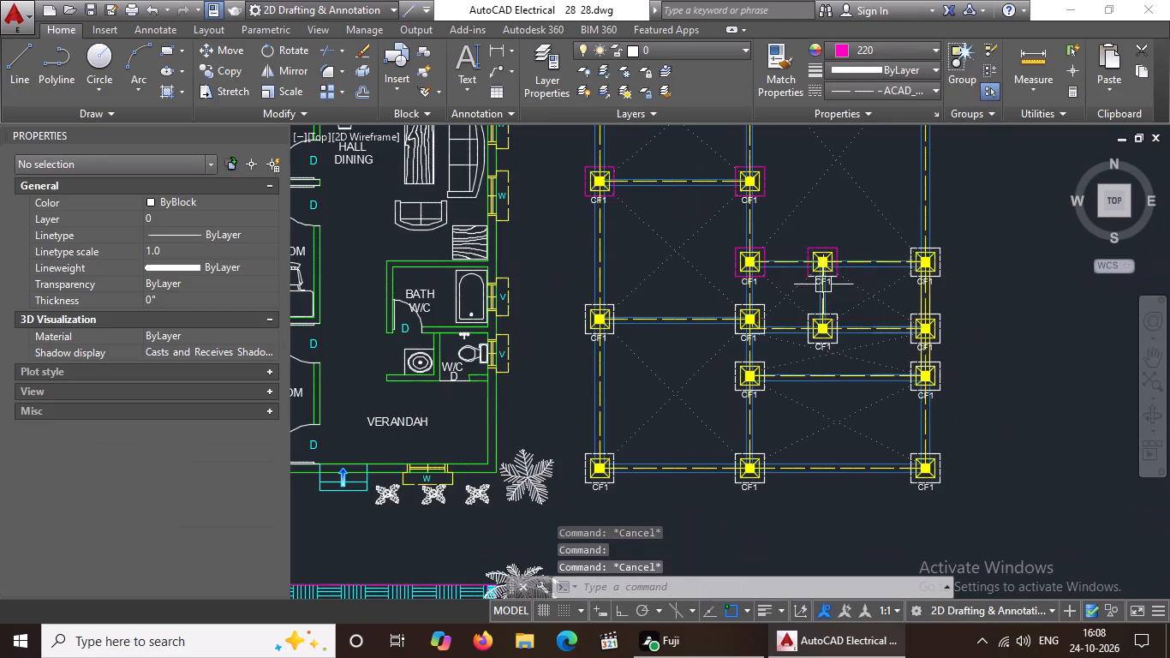
Set the lower dashed edge of the fourth row's middle footing's outer square to colour 220.
{"action": "scroll", "coordinate": [813, 285], "scroll_direction": "up", "scroll_amount": 5}
{"action": "left_click", "coordinate": [808, 226]}
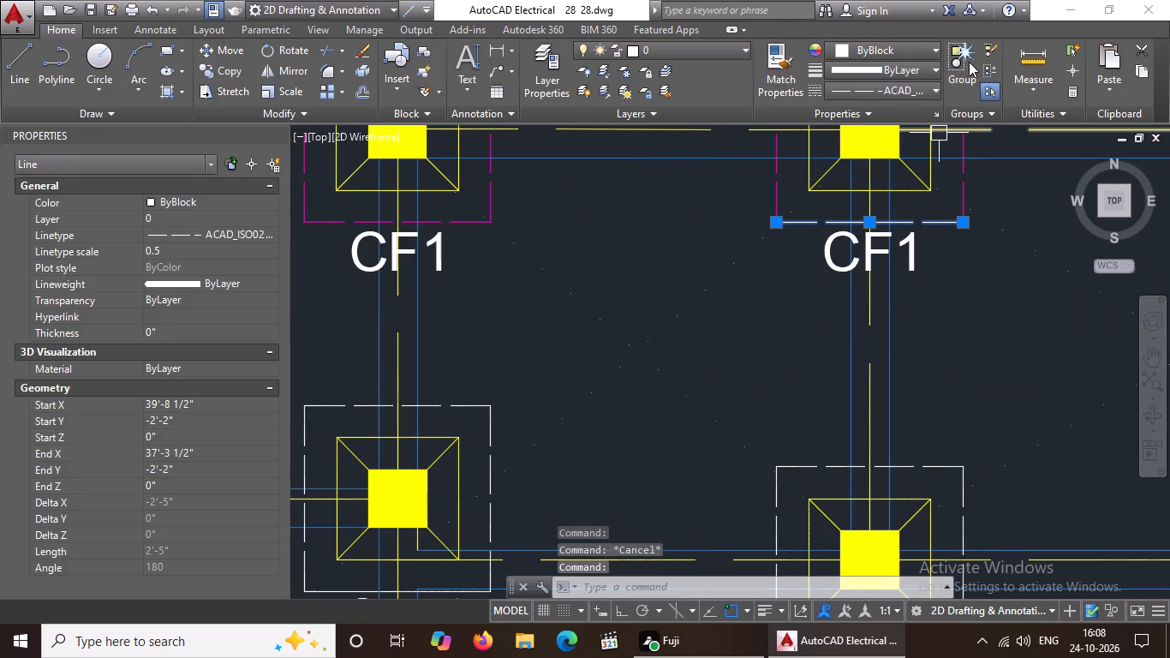
{"action": "left_click", "coordinate": [916, 56]}
{"action": "left_click", "coordinate": [841, 259]}
{"action": "scroll", "coordinate": [852, 264], "scroll_direction": "down", "scroll_amount": 4}
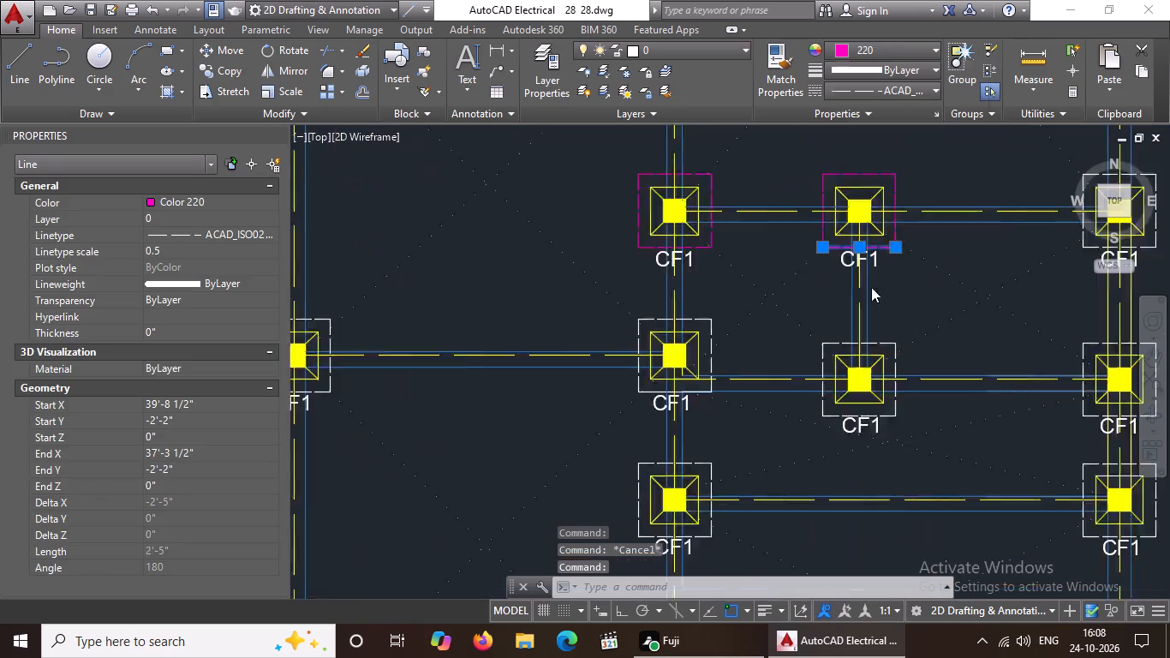
{"action": "key", "text": "Escape"}
Set the upper and right dashed edges of the fourth row's rightmost footing's outer square to colour 220.
{"action": "scroll", "coordinate": [933, 303], "scroll_direction": "down", "scroll_amount": 2}
{"action": "scroll", "coordinate": [970, 250], "scroll_direction": "up", "scroll_amount": 4}
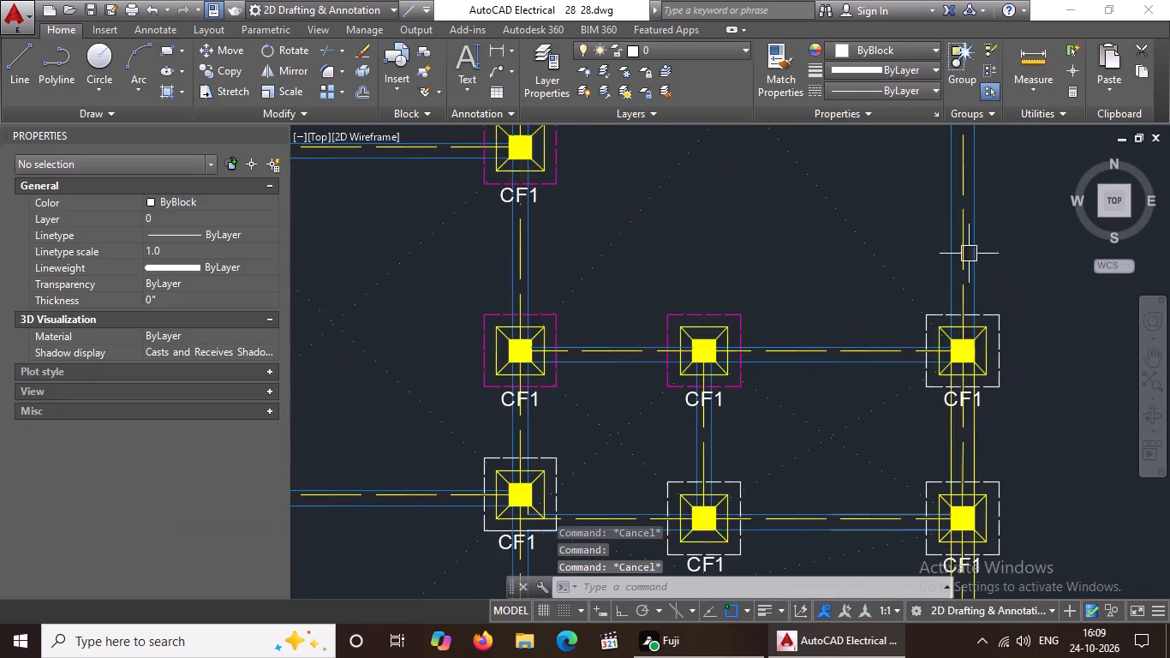
{"action": "scroll", "coordinate": [974, 331], "scroll_direction": "up", "scroll_amount": 3}
{"action": "left_click", "coordinate": [1006, 284]}
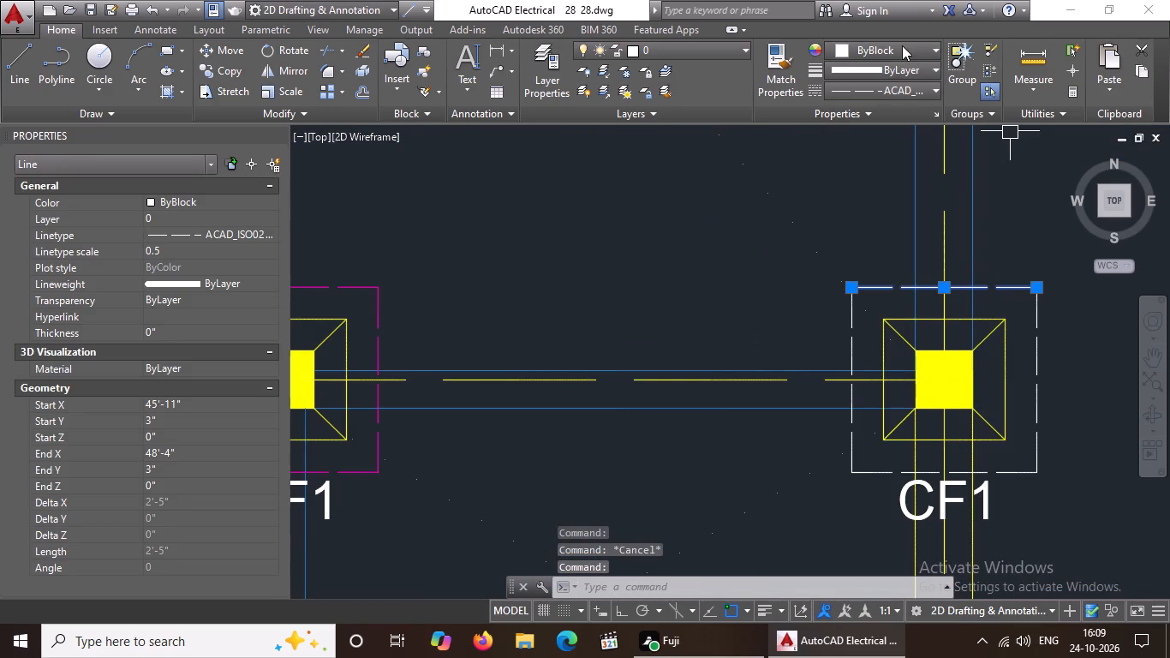
{"action": "left_click", "coordinate": [902, 45]}
{"action": "left_click", "coordinate": [836, 258]}
{"action": "key", "text": "Escape"}
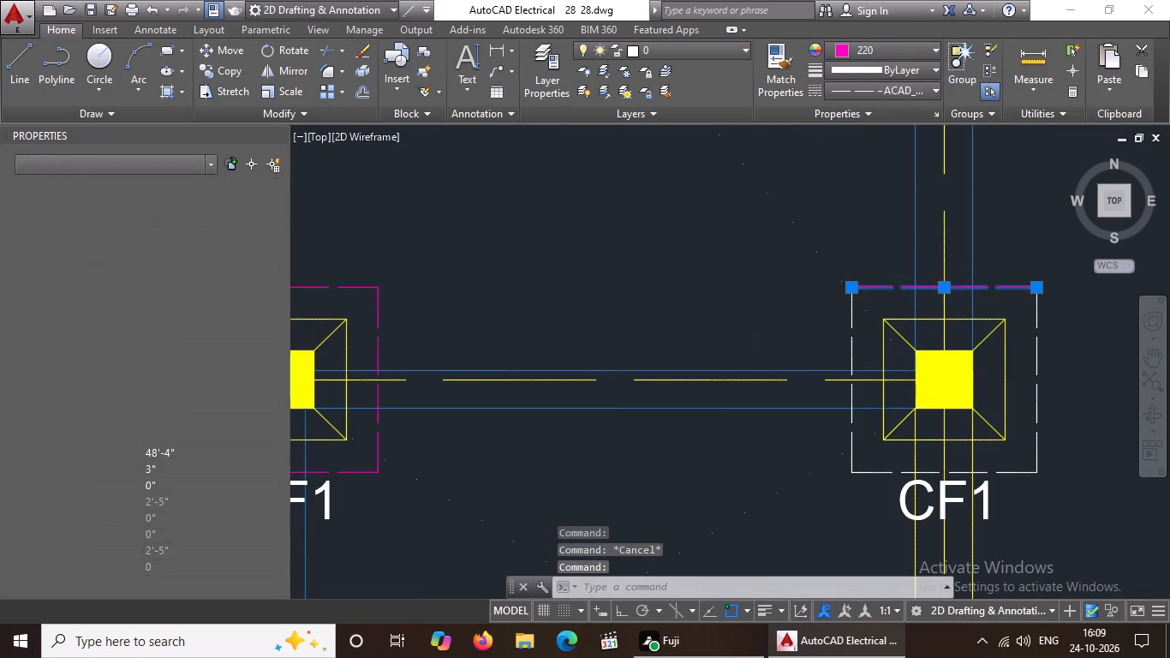
{"action": "left_click", "coordinate": [1036, 366]}
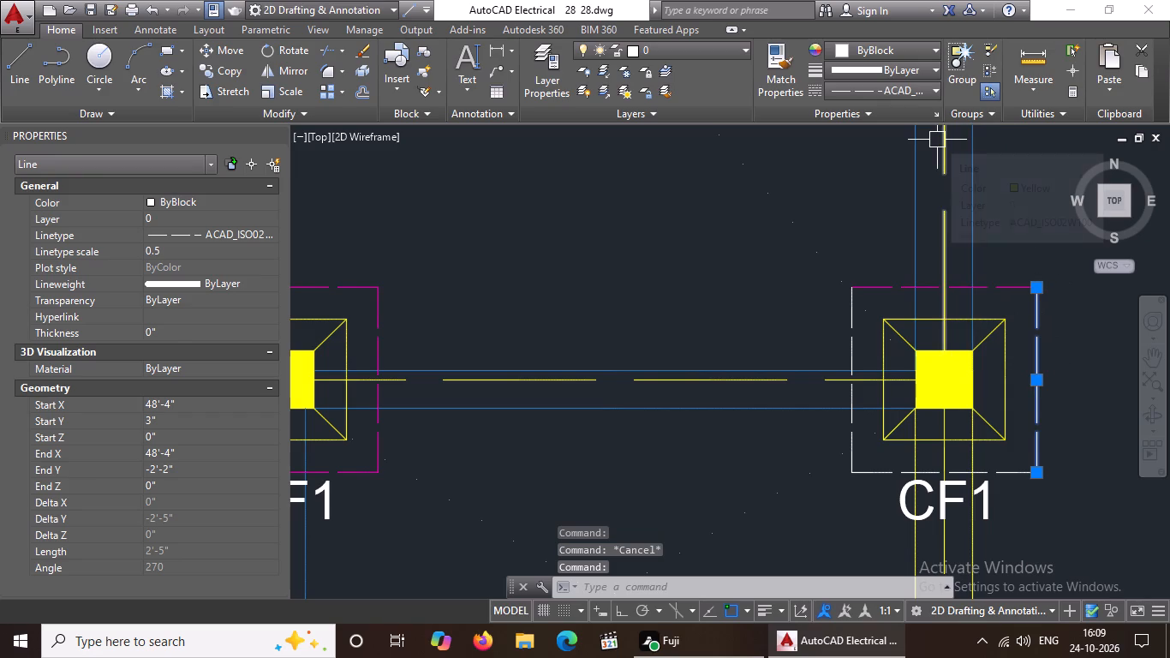
{"action": "left_click", "coordinate": [914, 53]}
{"action": "left_click", "coordinate": [841, 260]}
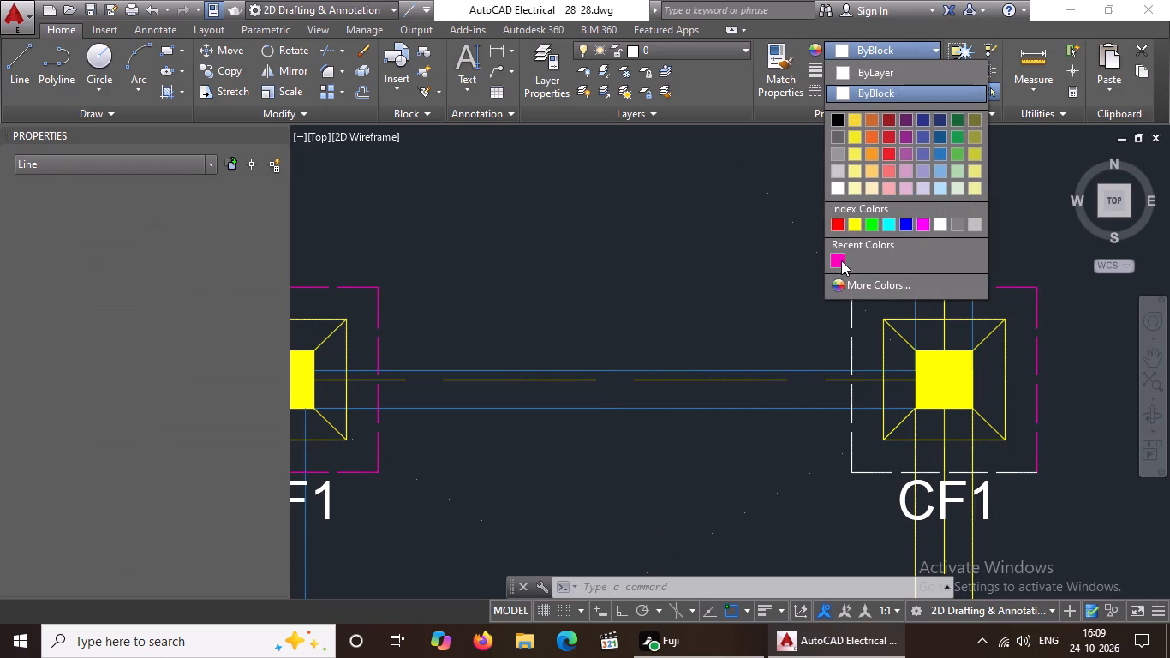
{"action": "key", "text": "Escape"}
Set the left and lower dashed edges of the fourth row's rightmost footing's outer square to colour 220.
{"action": "left_click", "coordinate": [849, 341]}
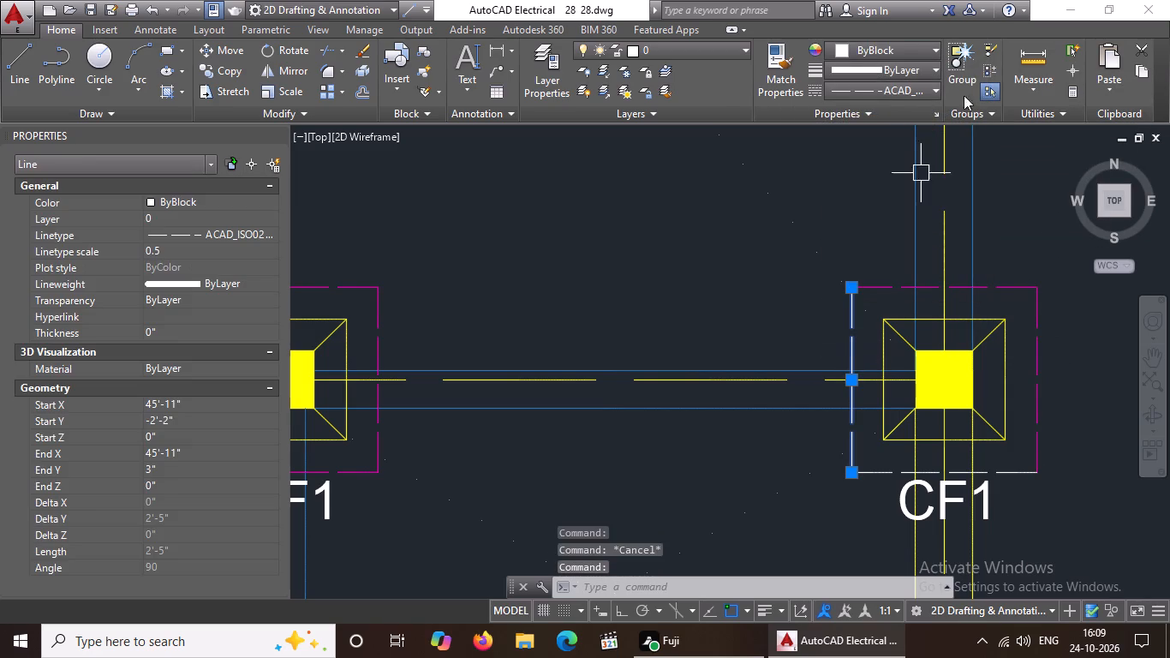
{"action": "left_click", "coordinate": [907, 45]}
{"action": "left_click", "coordinate": [840, 260]}
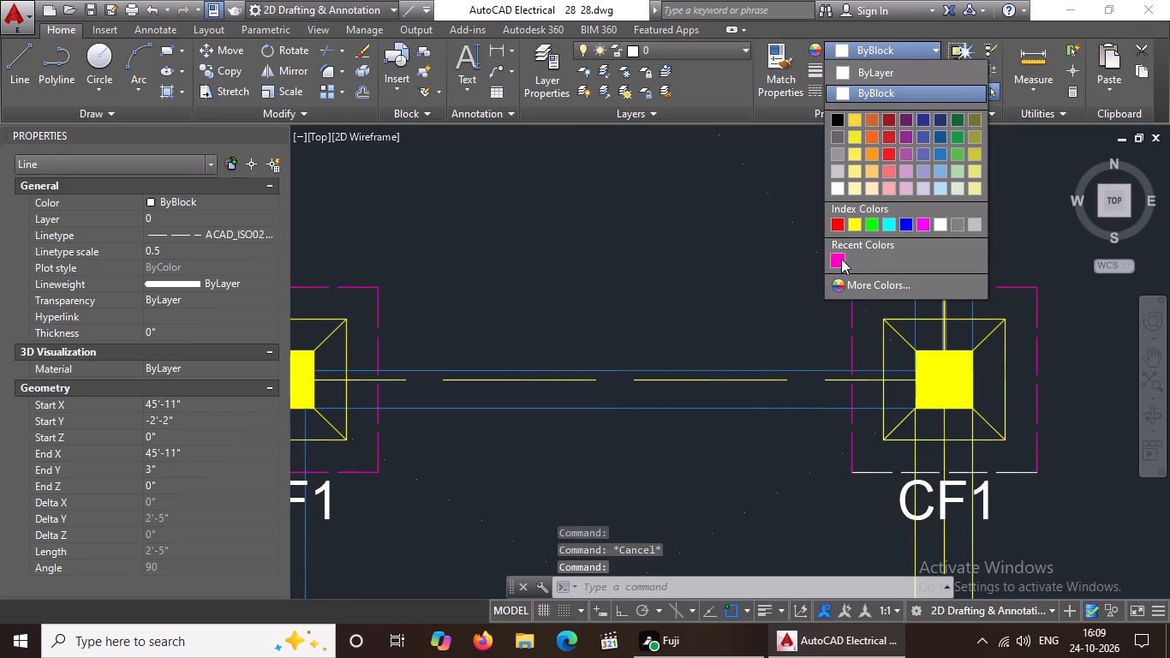
{"action": "scroll", "coordinate": [962, 254], "scroll_direction": "down", "scroll_amount": 5}
{"action": "key", "text": "Escape"}
{"action": "scroll", "coordinate": [952, 305], "scroll_direction": "up", "scroll_amount": 3}
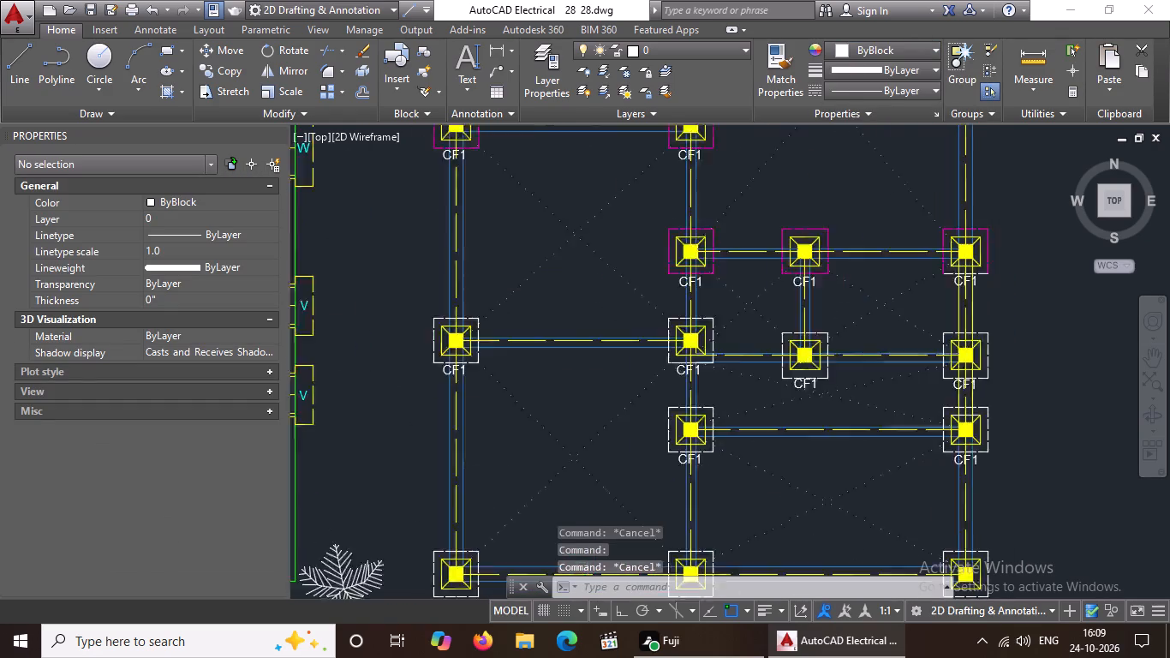
{"action": "scroll", "coordinate": [971, 285], "scroll_direction": "up", "scroll_amount": 1}
{"action": "left_click", "coordinate": [938, 239]}
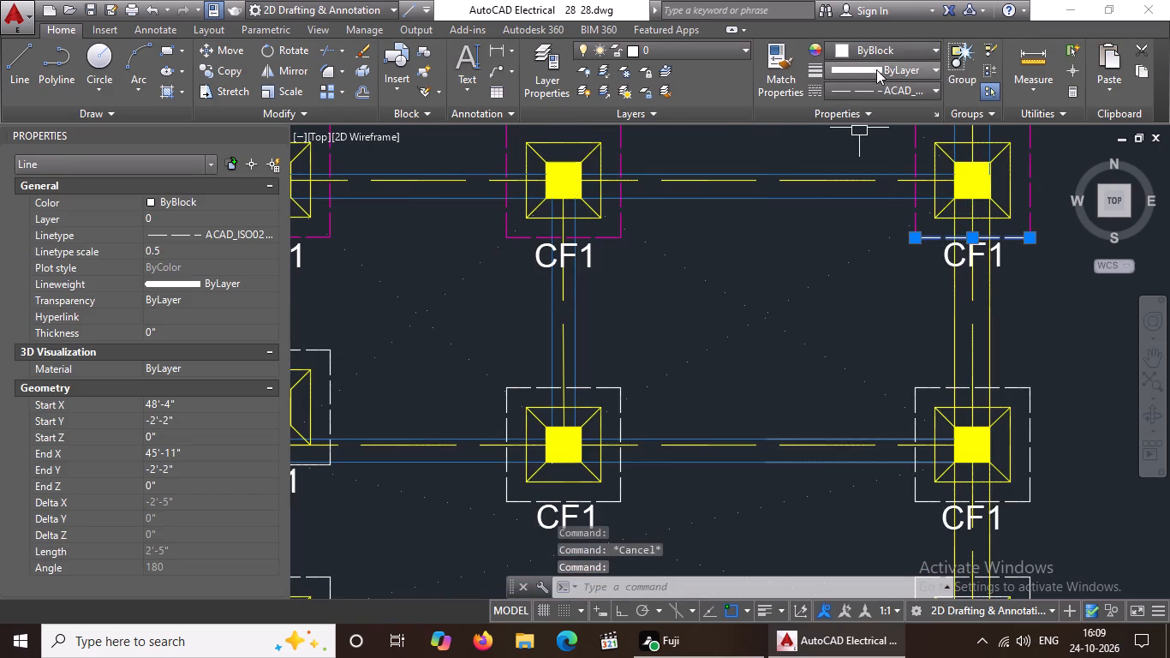
{"action": "left_click", "coordinate": [878, 50]}
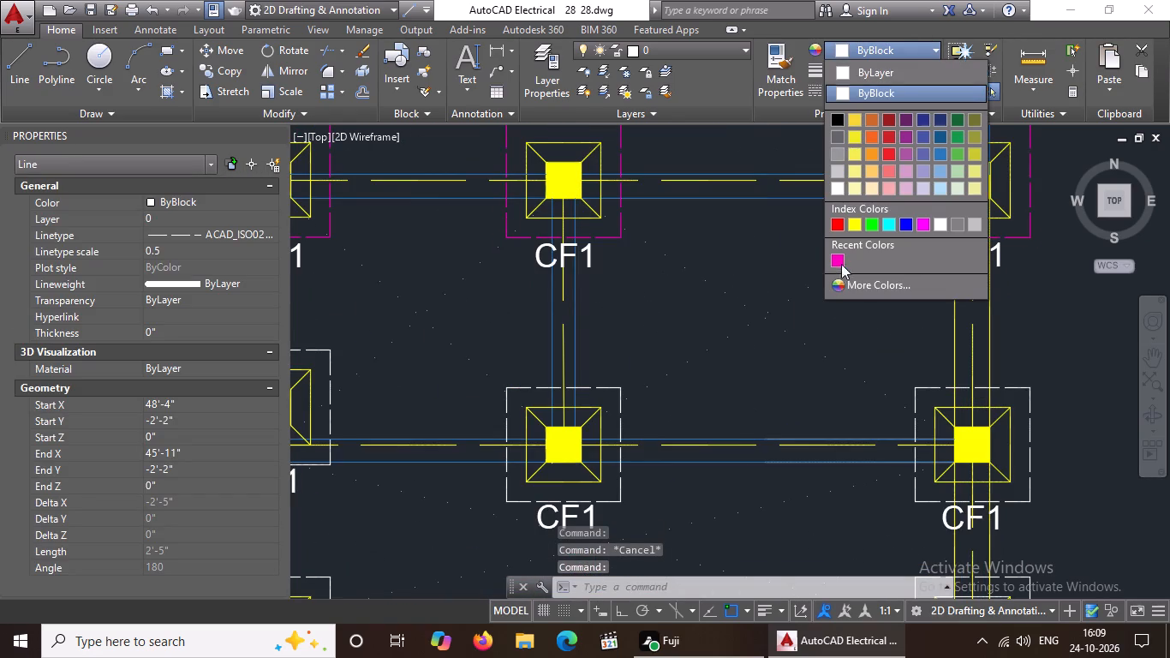
{"action": "left_click", "coordinate": [842, 256]}
{"action": "scroll", "coordinate": [857, 299], "scroll_direction": "down", "scroll_amount": 4}
{"action": "key", "text": "Escape"}
Set the upper and right dashed edges of the fifth row's leftmost footing's outer square to colour 220.
{"action": "scroll", "coordinate": [863, 320], "scroll_direction": "down", "scroll_amount": 4}
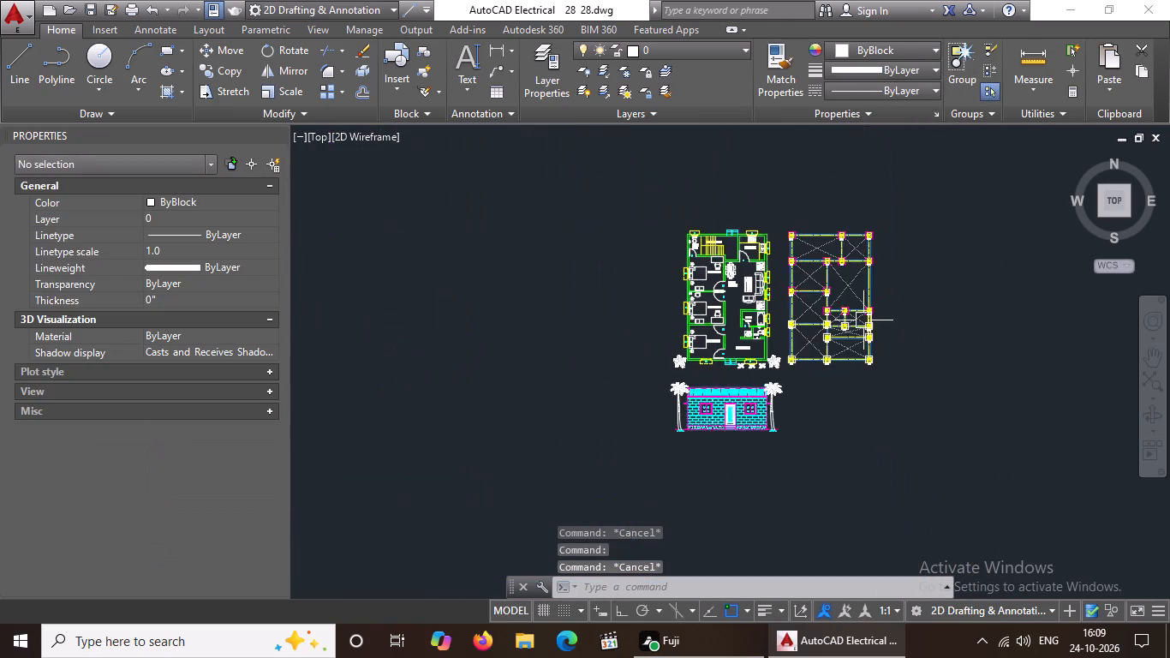
{"action": "scroll", "coordinate": [835, 320], "scroll_direction": "up", "scroll_amount": 4}
{"action": "scroll", "coordinate": [519, 329], "scroll_direction": "up", "scroll_amount": 3}
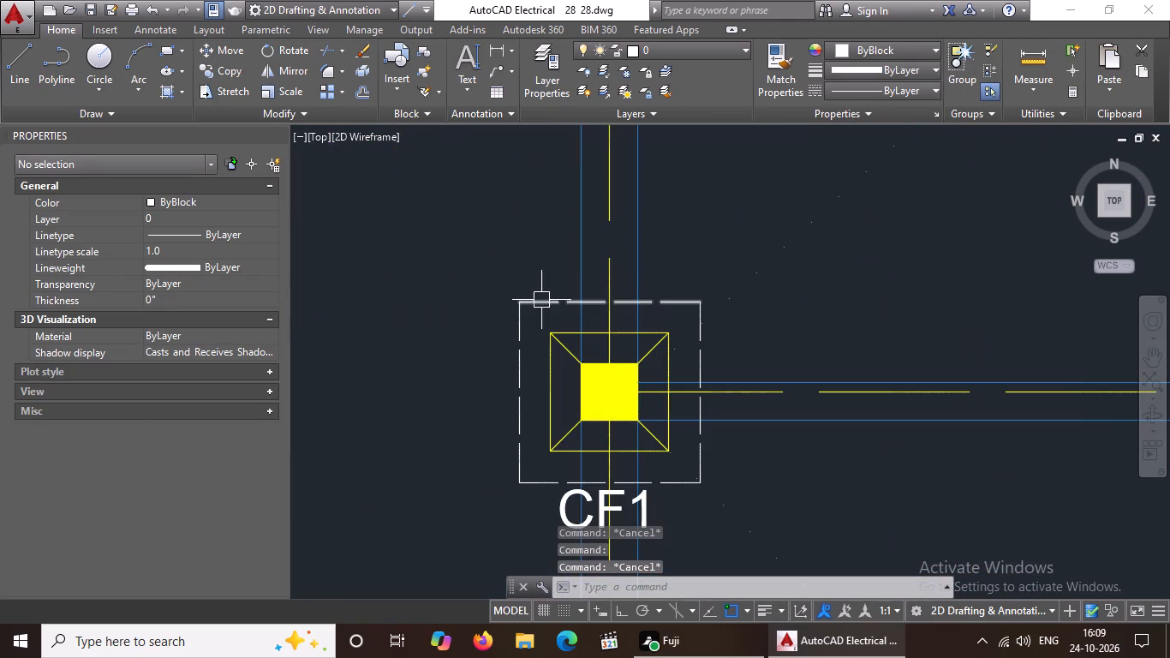
{"action": "left_click", "coordinate": [546, 308]}
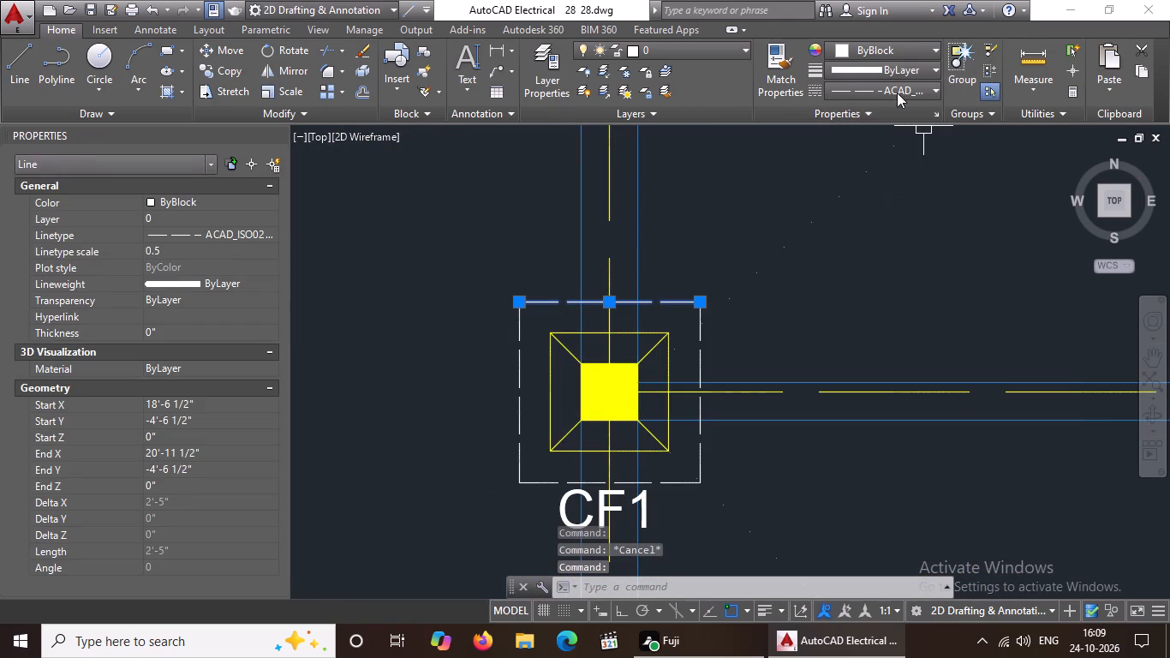
{"action": "left_click", "coordinate": [897, 49]}
{"action": "left_click", "coordinate": [829, 268]}
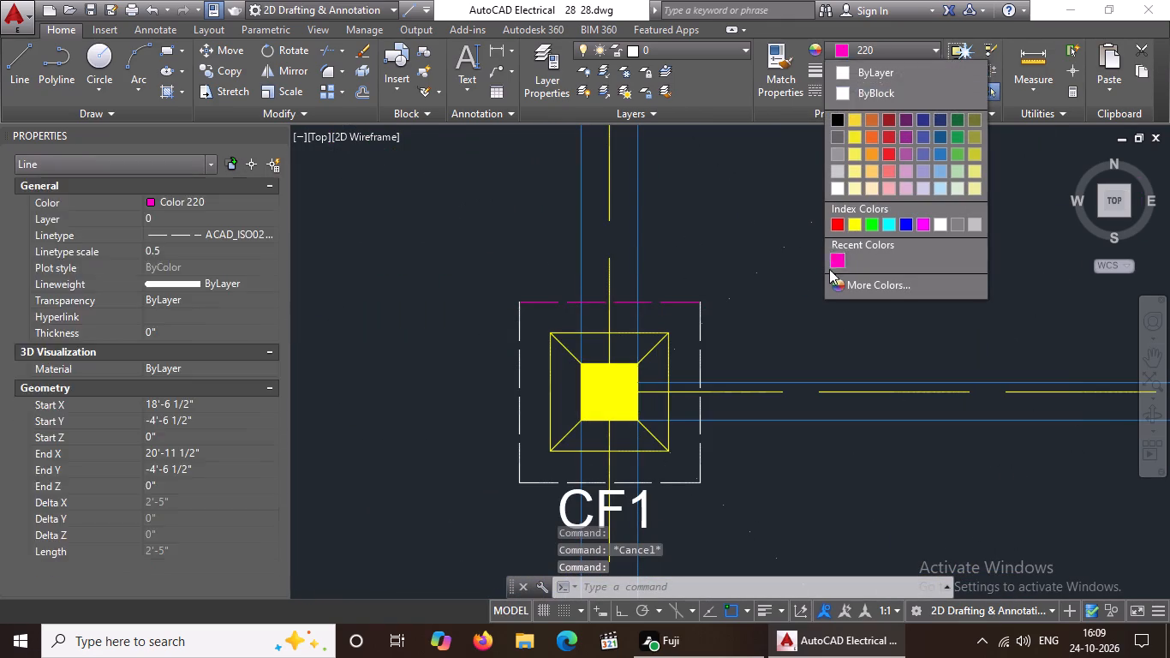
{"action": "key", "text": "Escape"}
{"action": "left_click", "coordinate": [703, 360]}
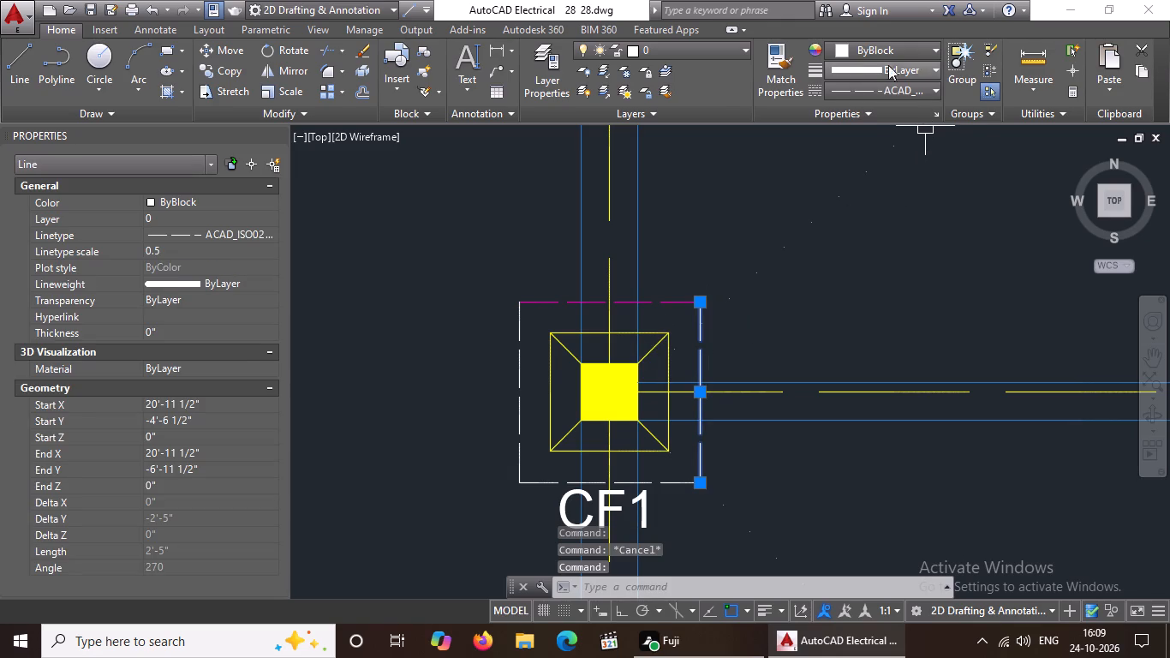
{"action": "left_click", "coordinate": [886, 46]}
{"action": "left_click", "coordinate": [833, 253]}
{"action": "scroll", "coordinate": [875, 224], "scroll_direction": "down", "scroll_amount": 4}
{"action": "key", "text": "Escape"}
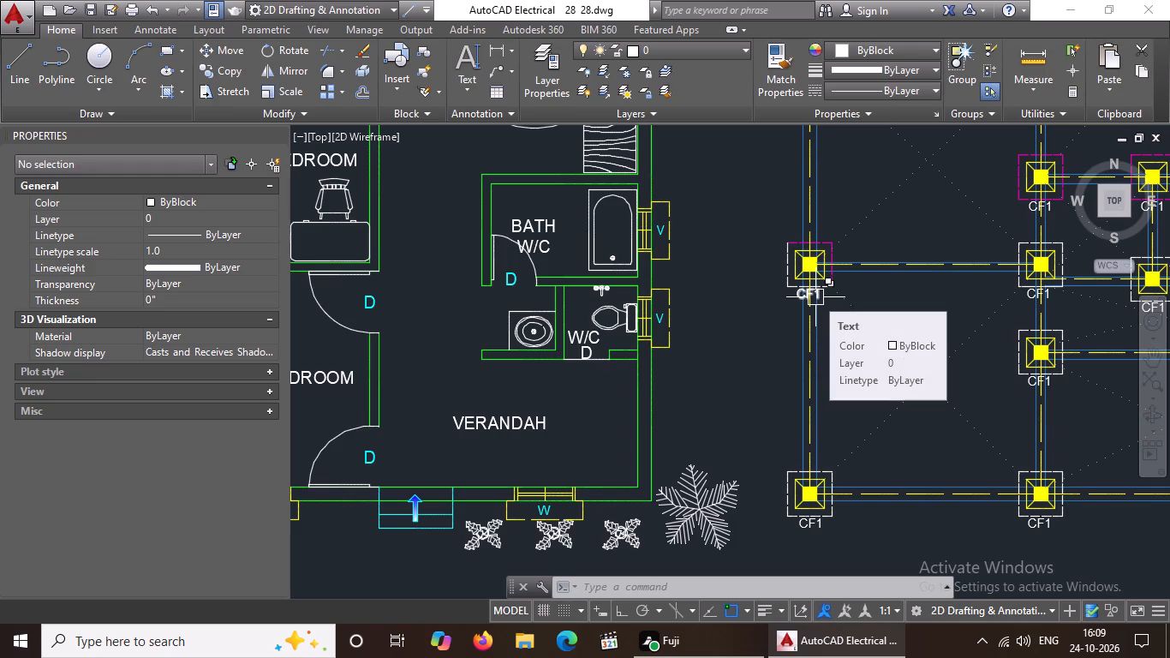
Set the left and lower dashed edges of the fifth row's leftmost footing's outer square to colour 220.
{"action": "scroll", "coordinate": [813, 272], "scroll_direction": "up", "scroll_amount": 3}
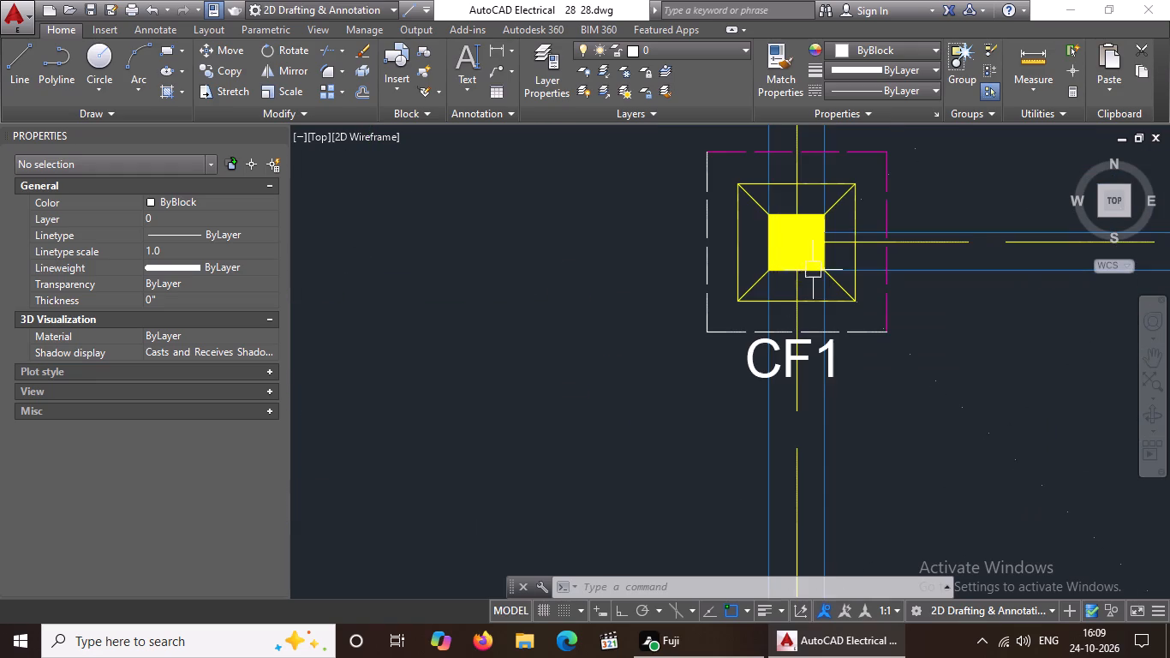
{"action": "left_click", "coordinate": [701, 253]}
{"action": "left_click", "coordinate": [909, 46]}
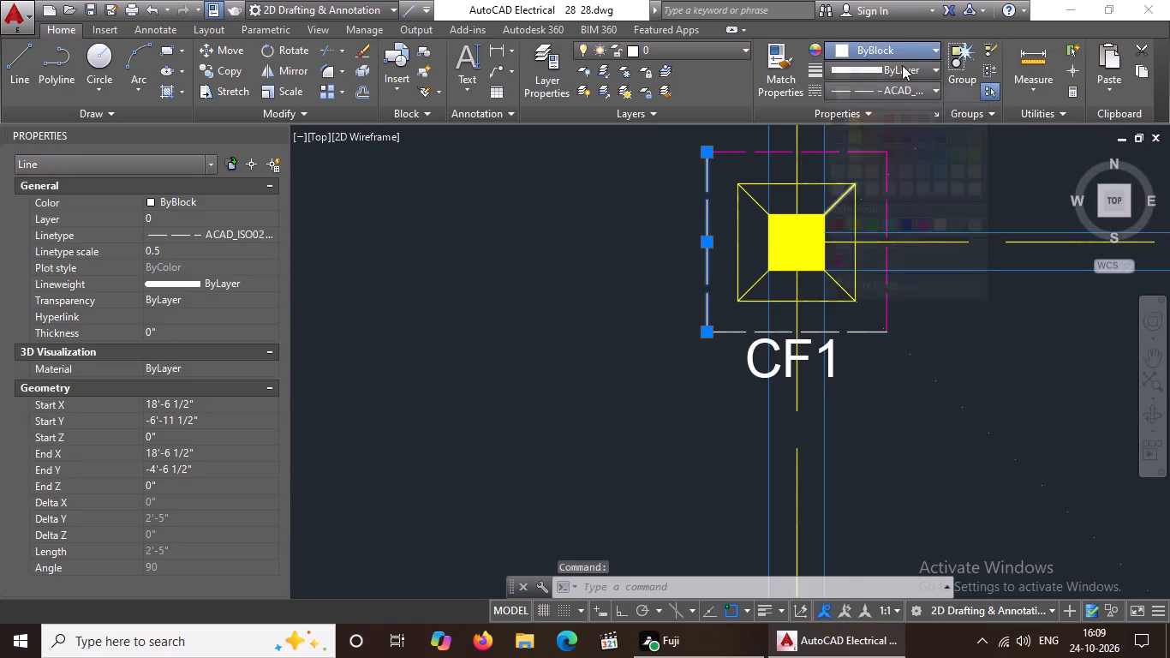
{"action": "left_click", "coordinate": [836, 254]}
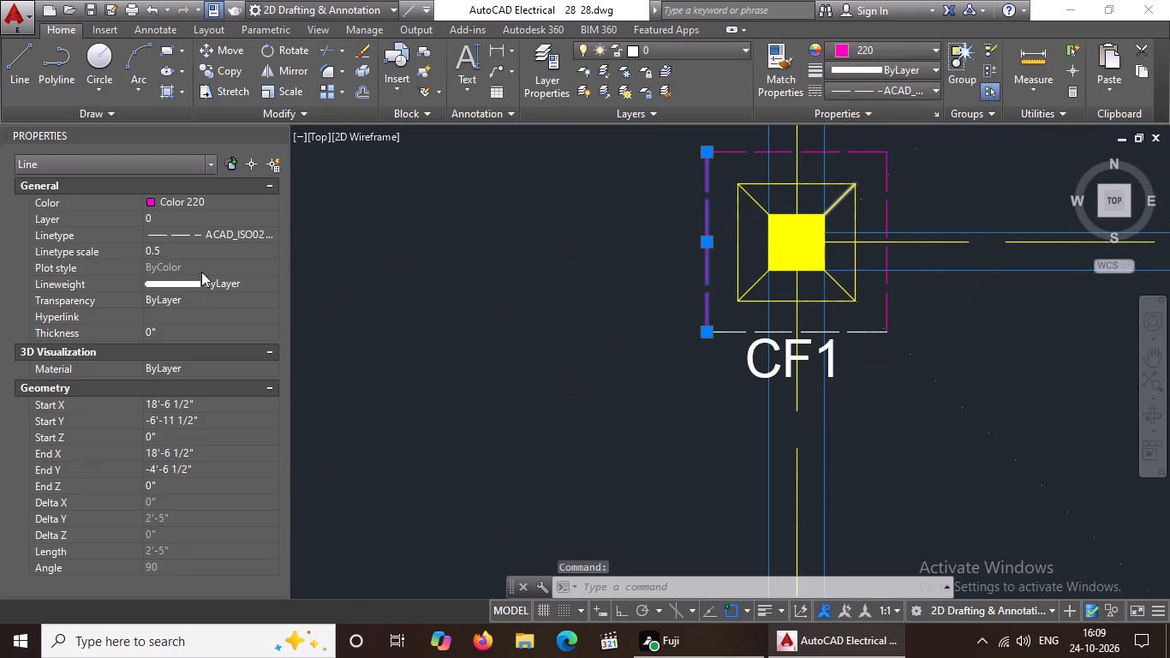
{"action": "left_click", "coordinate": [871, 332]}
{"action": "left_click", "coordinate": [890, 49]}
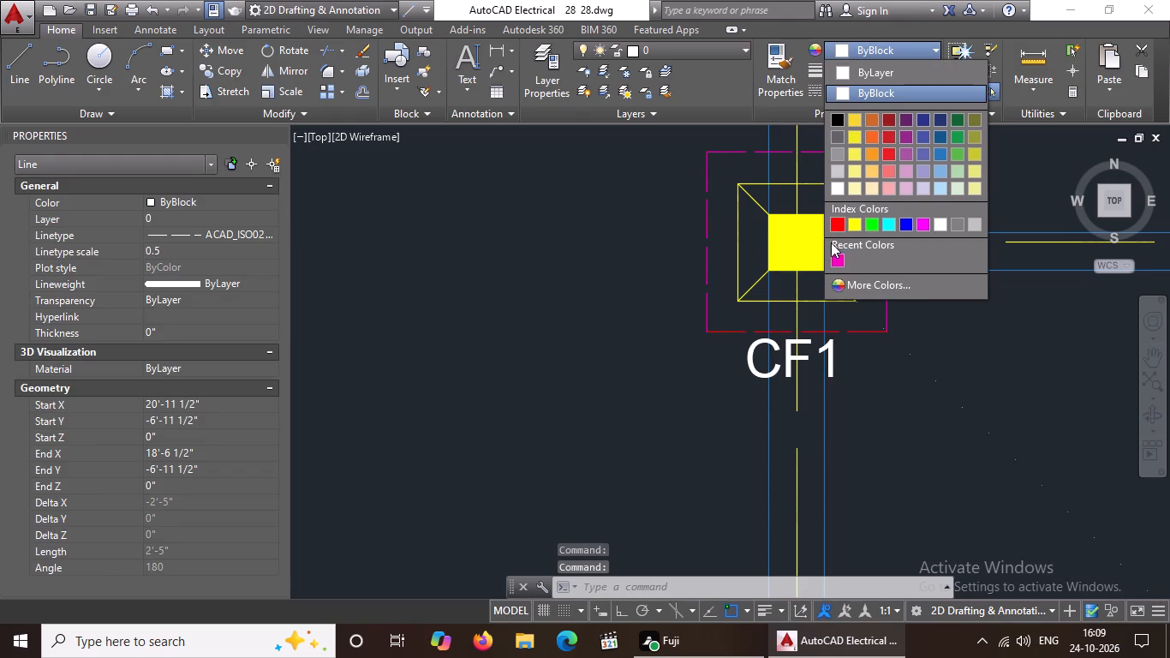
{"action": "left_click", "coordinate": [834, 260]}
{"action": "key", "text": "Escape"}
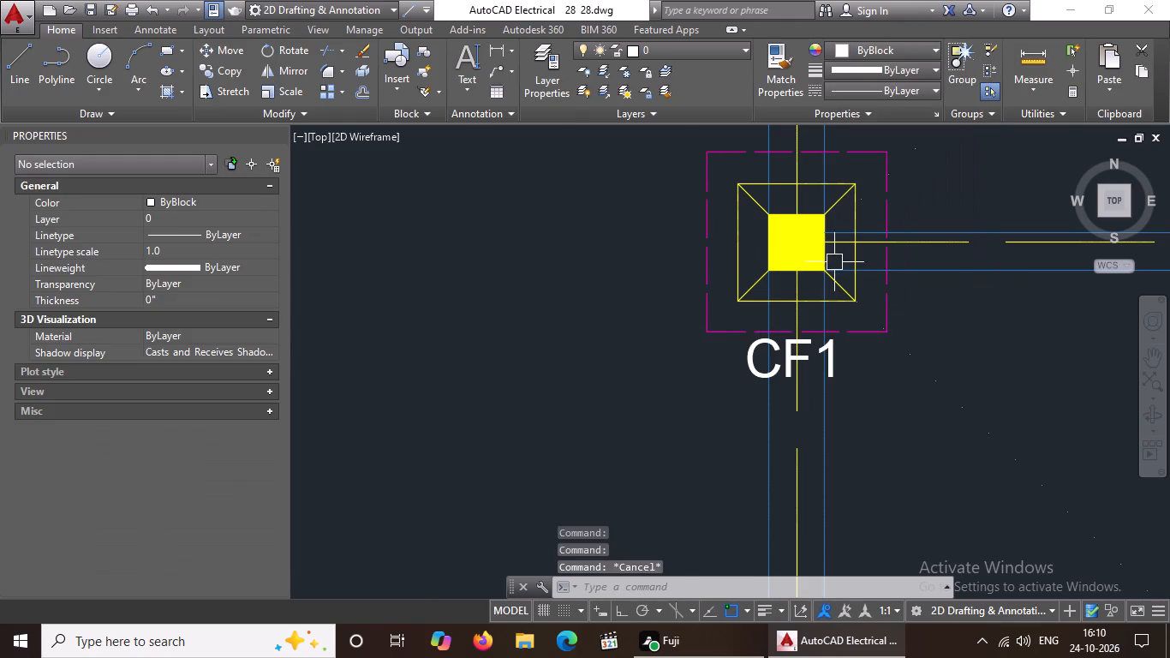
Set the lower and right dashed edges of the bottom row's leftmost footing's outer square to colour 220.
{"action": "scroll", "coordinate": [834, 262], "scroll_direction": "down", "scroll_amount": 4}
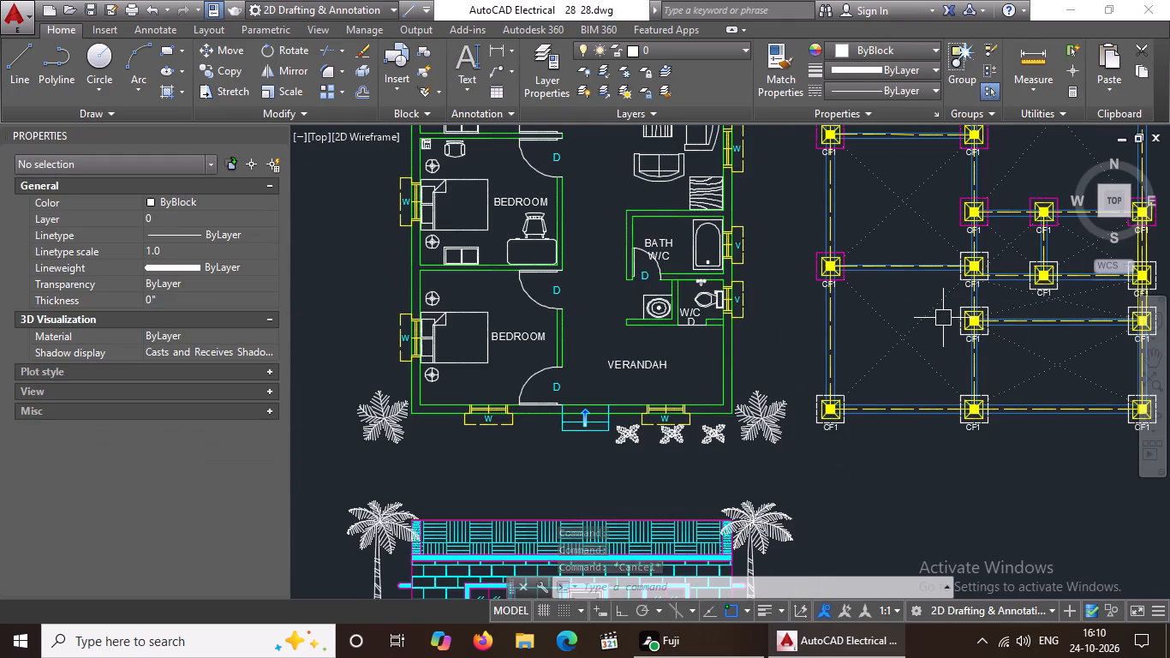
{"action": "scroll", "coordinate": [940, 321], "scroll_direction": "down", "scroll_amount": 1}
{"action": "scroll", "coordinate": [1063, 273], "scroll_direction": "up", "scroll_amount": 2}
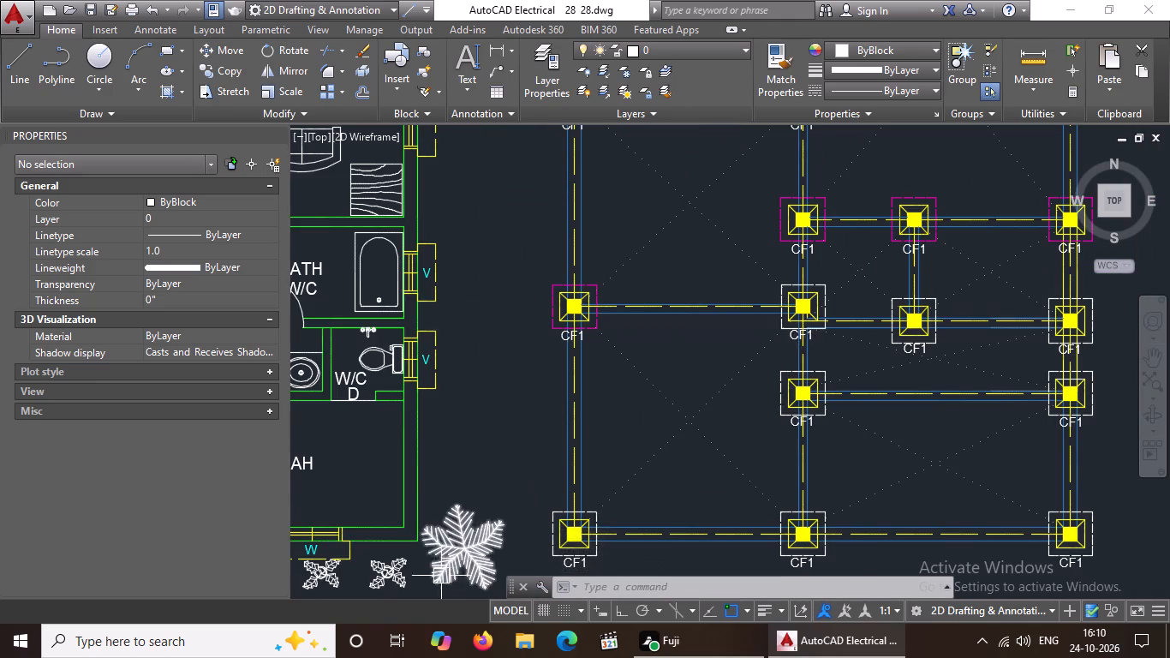
{"action": "scroll", "coordinate": [498, 523], "scroll_direction": "down", "scroll_amount": 2}
{"action": "scroll", "coordinate": [532, 548], "scroll_direction": "up", "scroll_amount": 5}
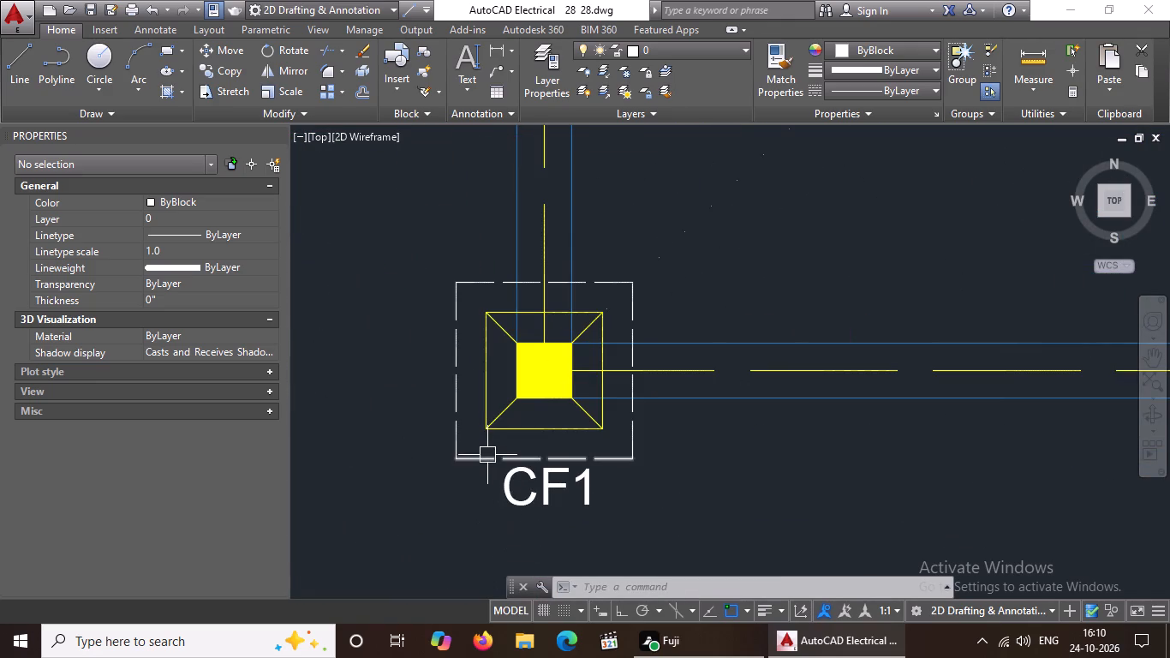
{"action": "left_click", "coordinate": [487, 455]}
{"action": "left_click", "coordinate": [875, 44]}
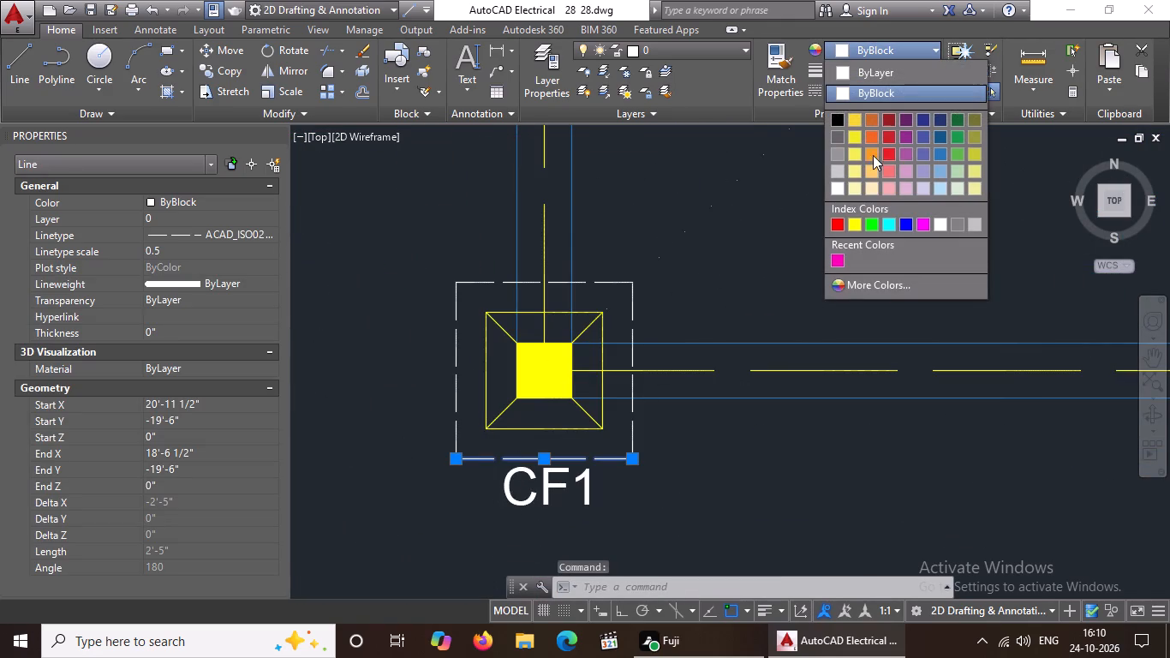
{"action": "left_click", "coordinate": [839, 259]}
{"action": "key", "text": "Escape"}
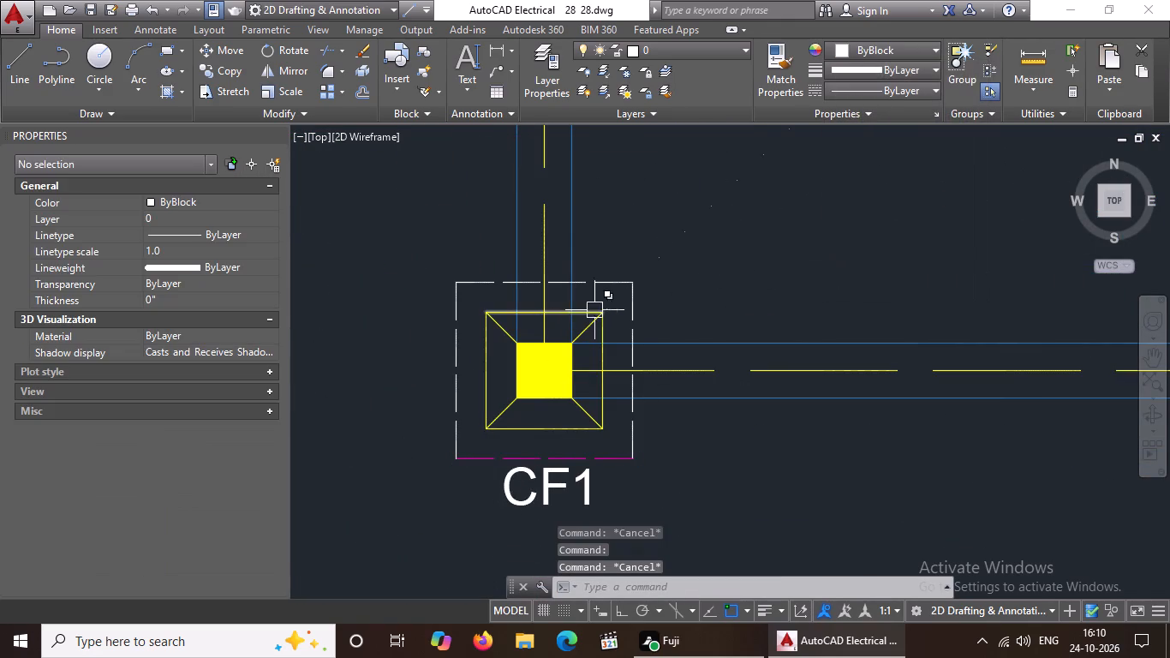
{"action": "left_click", "coordinate": [626, 315]}
{"action": "left_click", "coordinate": [850, 51]}
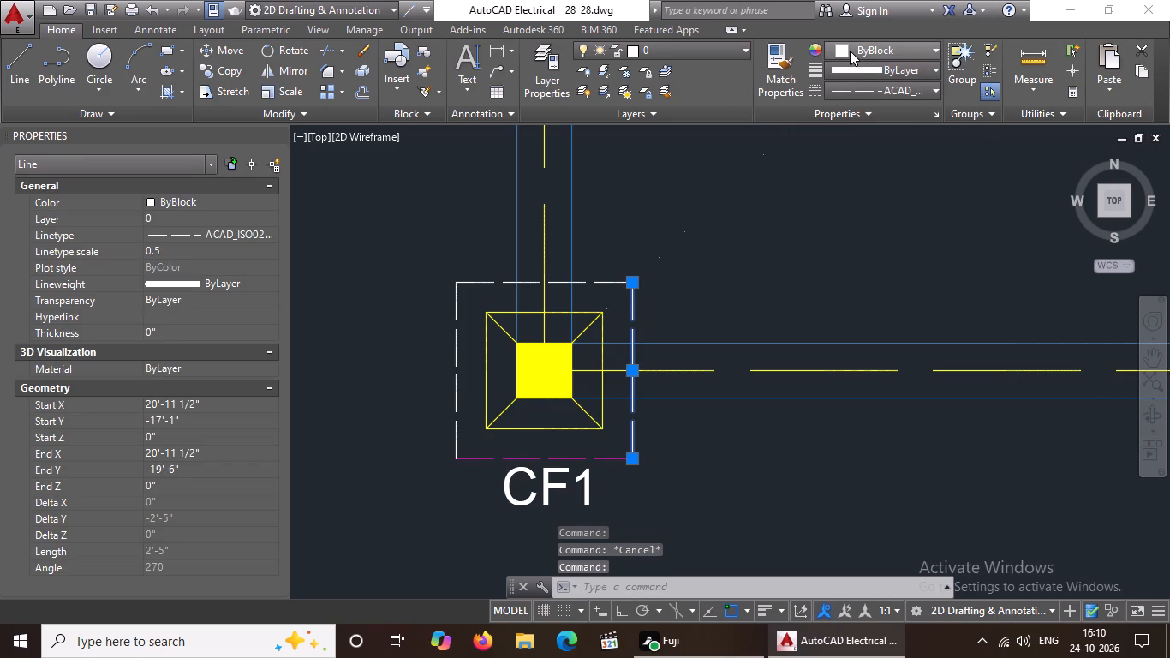
{"action": "left_click", "coordinate": [835, 265]}
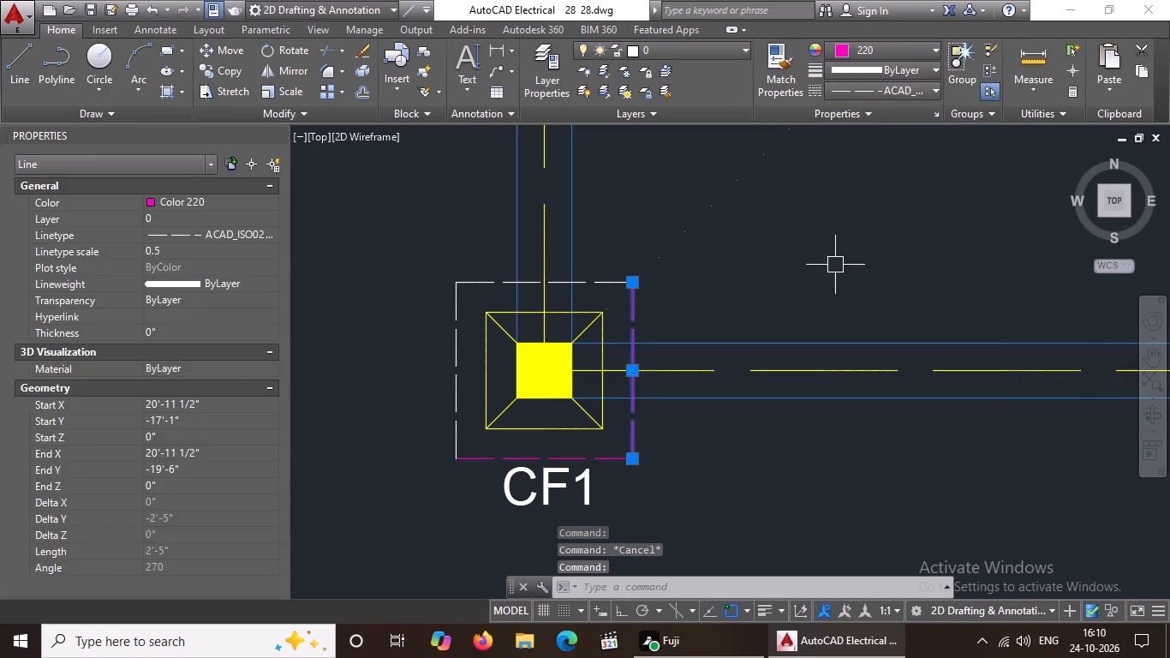
{"action": "key", "text": "Escape"}
Set the left and upper dashed edges of the bottom row's leftmost footing's outer square to colour 220.
{"action": "left_click", "coordinate": [460, 279]}
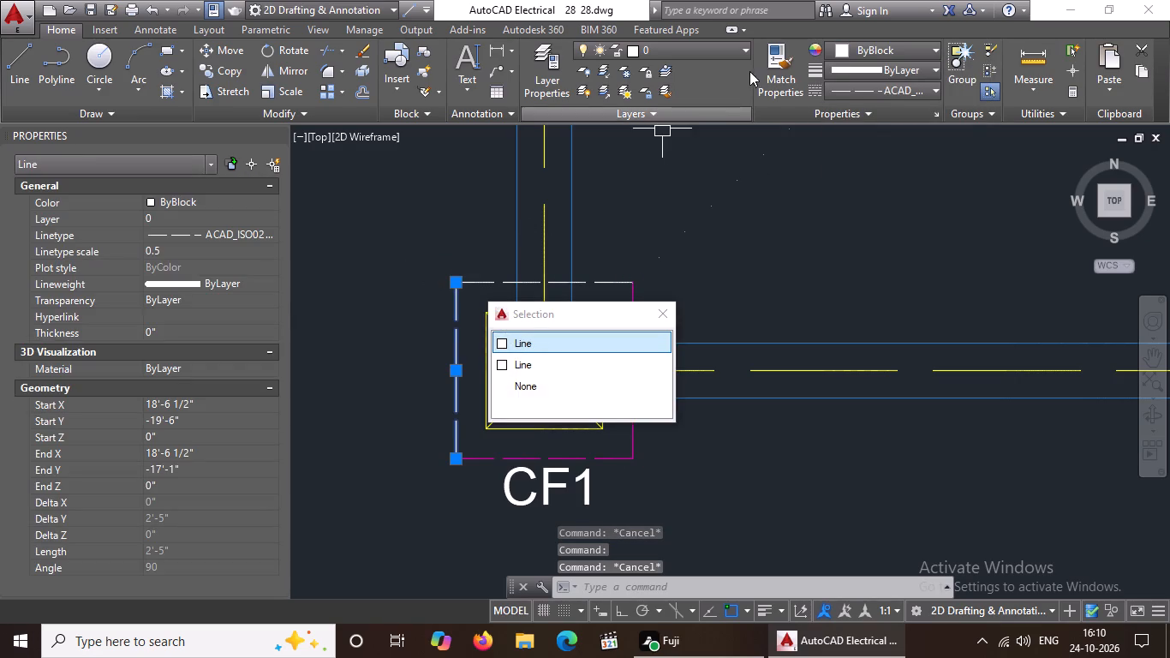
{"action": "left_click", "coordinate": [892, 47]}
{"action": "left_click", "coordinate": [834, 259]}
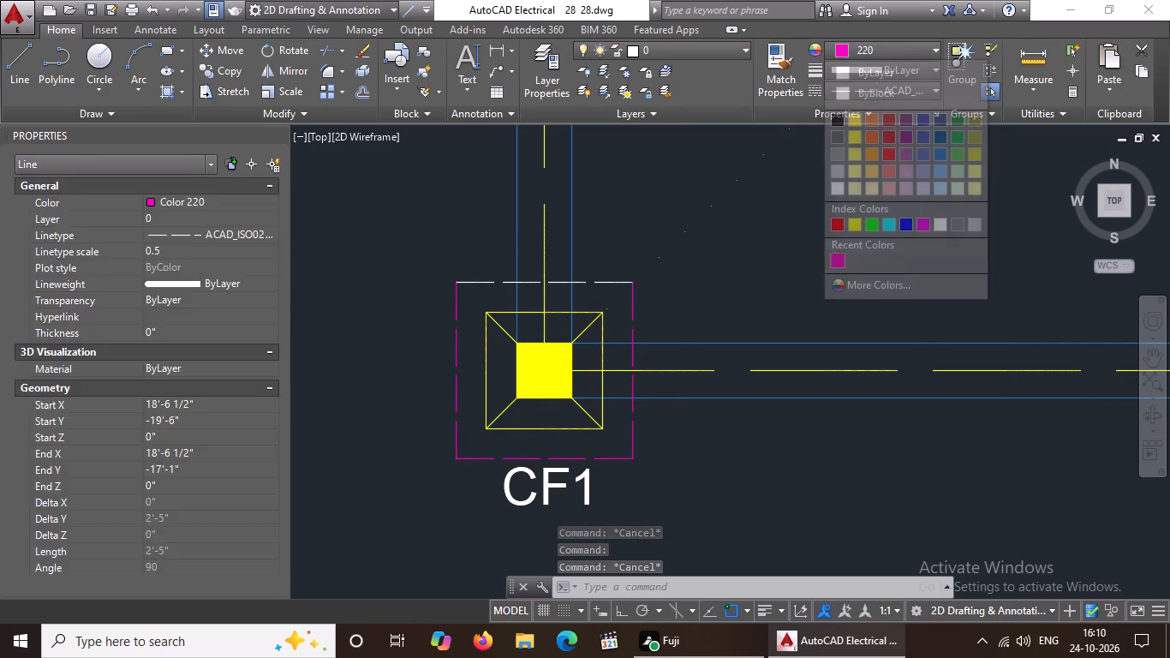
{"action": "key", "text": "Escape"}
{"action": "left_click", "coordinate": [475, 278]}
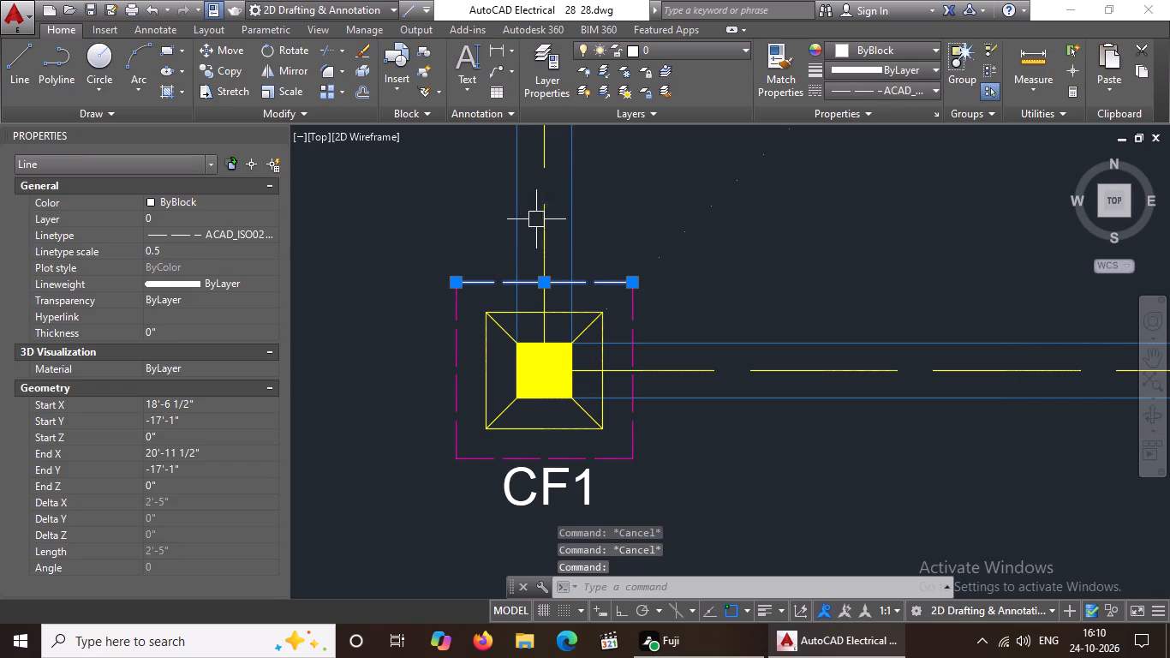
{"action": "left_click", "coordinate": [882, 40]}
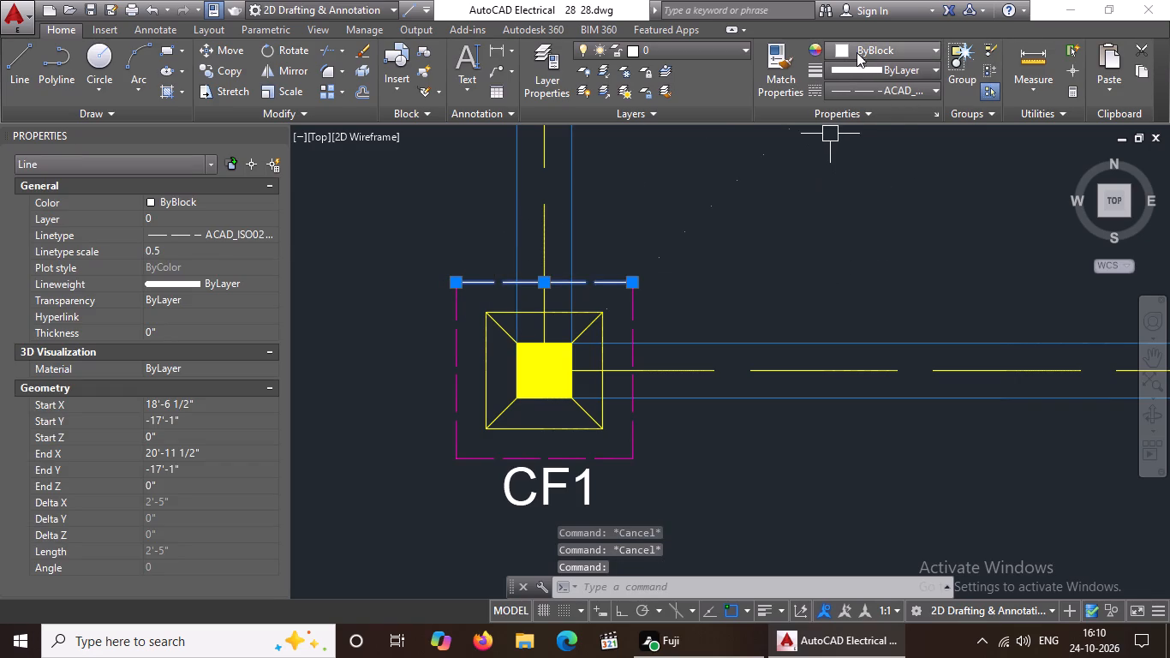
{"action": "left_click", "coordinate": [858, 48]}
{"action": "left_click", "coordinate": [836, 258]}
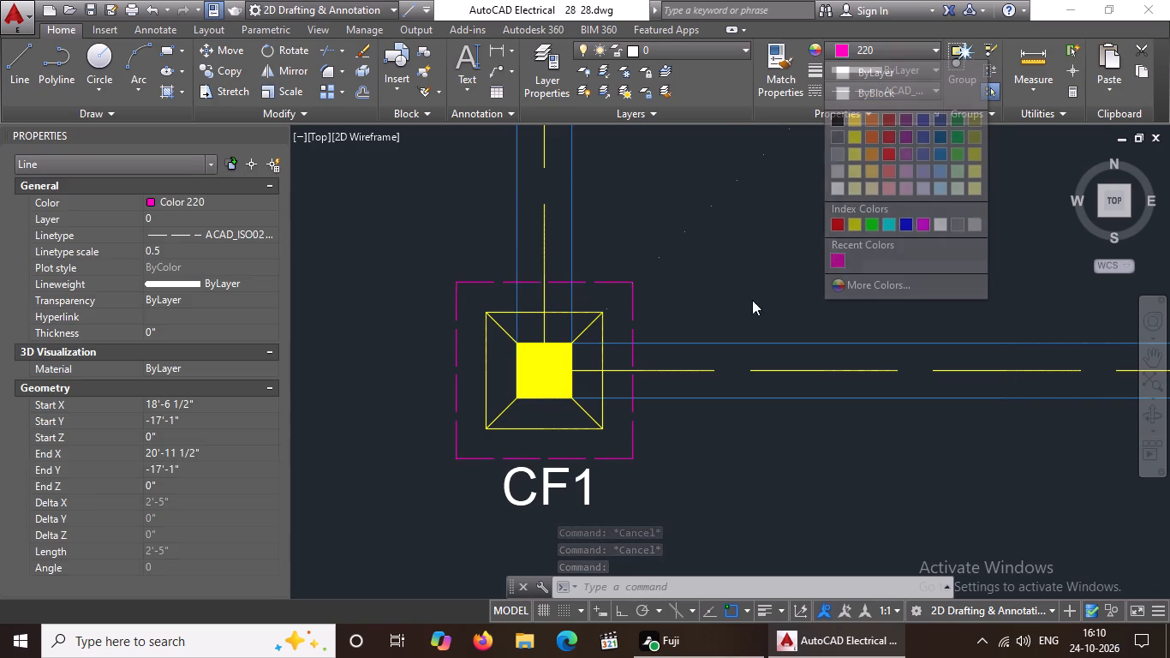
Set the upper and right dashed edges of the bottom row's middle footing's outer square to colour 220.
{"action": "scroll", "coordinate": [748, 300], "scroll_direction": "down", "scroll_amount": 3}
{"action": "key", "text": "Escape"}
{"action": "scroll", "coordinate": [953, 308], "scroll_direction": "up", "scroll_amount": 4}
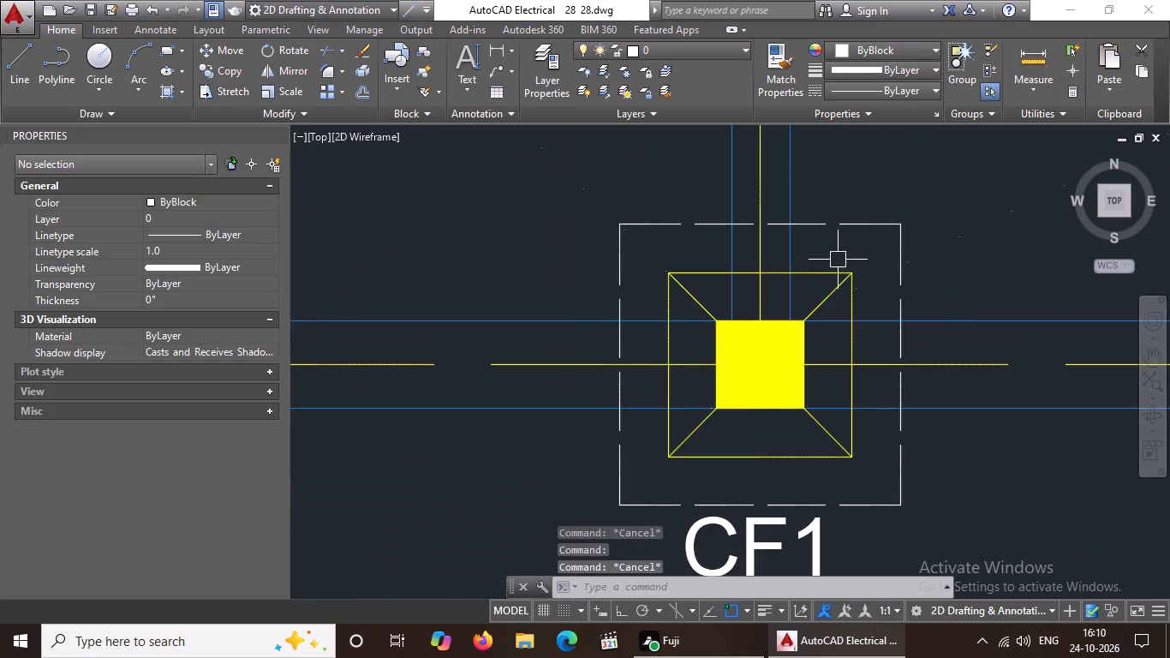
{"action": "left_click", "coordinate": [842, 220]}
{"action": "left_click", "coordinate": [875, 46]}
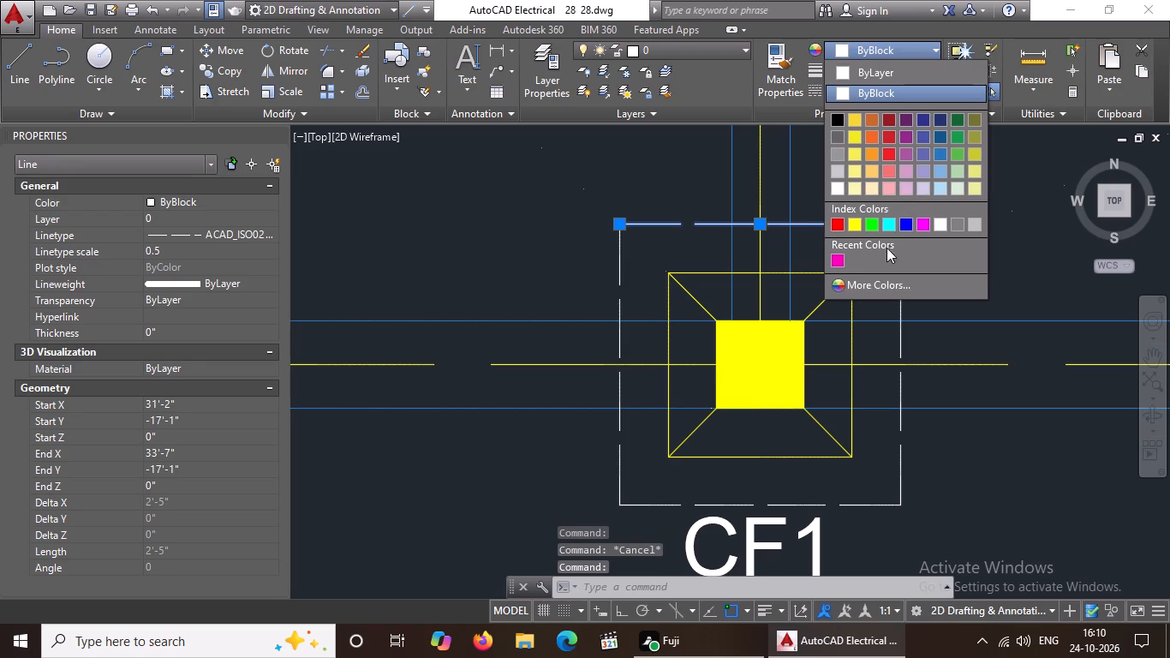
{"action": "left_click", "coordinate": [841, 259]}
{"action": "key", "text": "Escape"}
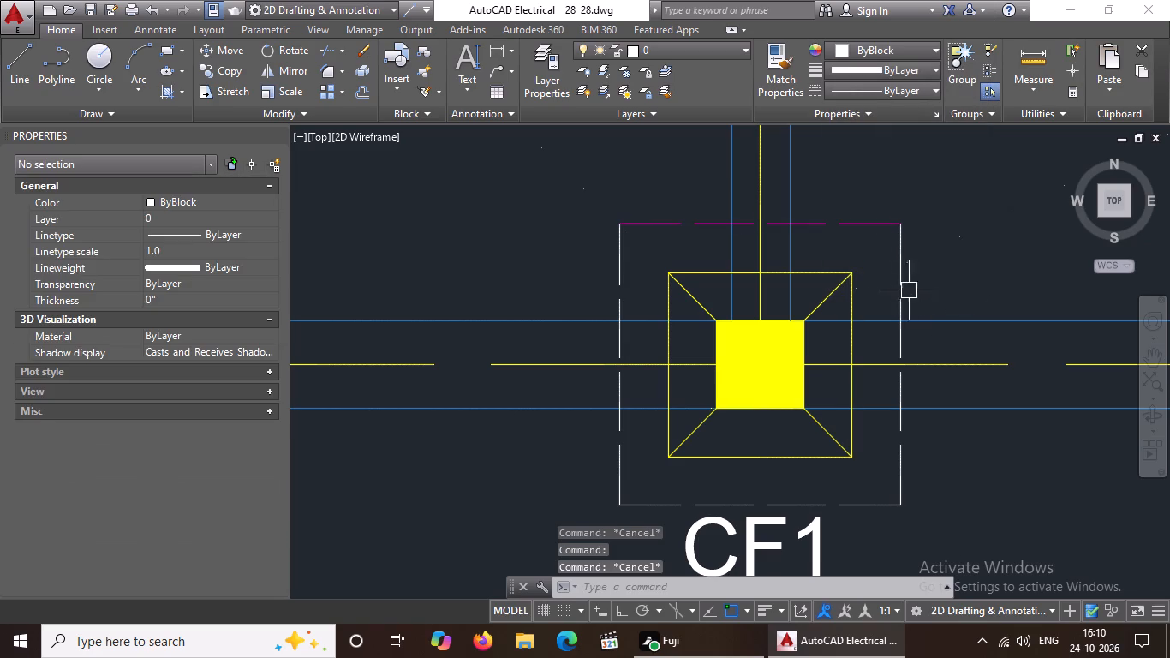
{"action": "left_click", "coordinate": [898, 293]}
{"action": "left_click", "coordinate": [869, 53]}
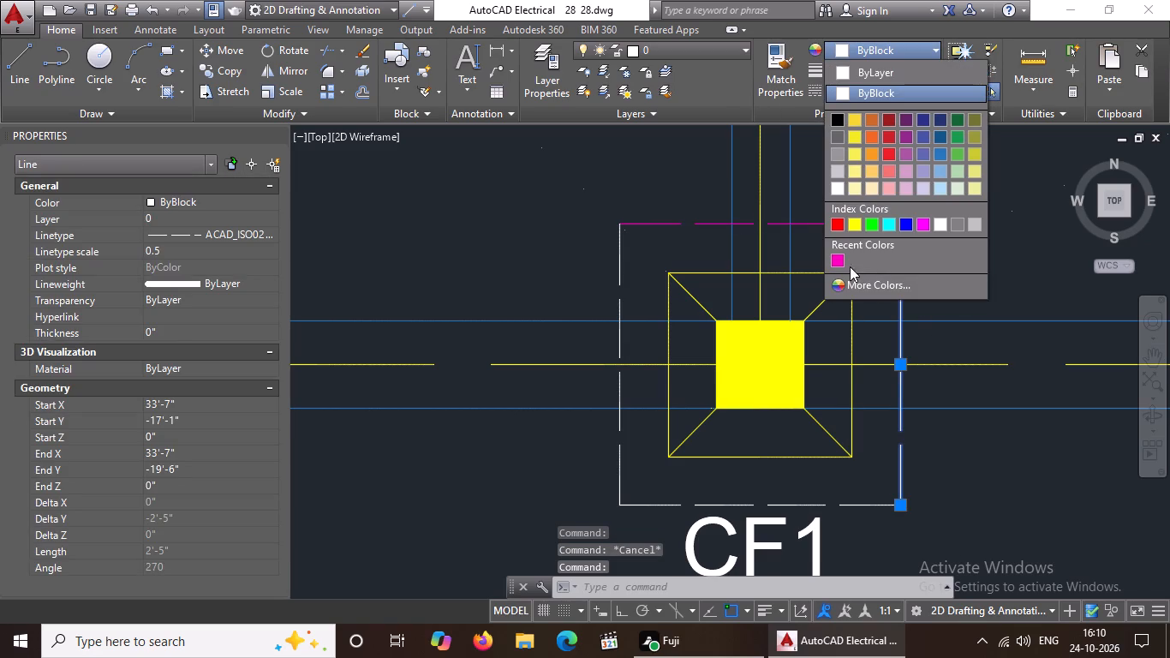
{"action": "left_click", "coordinate": [845, 257]}
{"action": "key", "text": "Escape"}
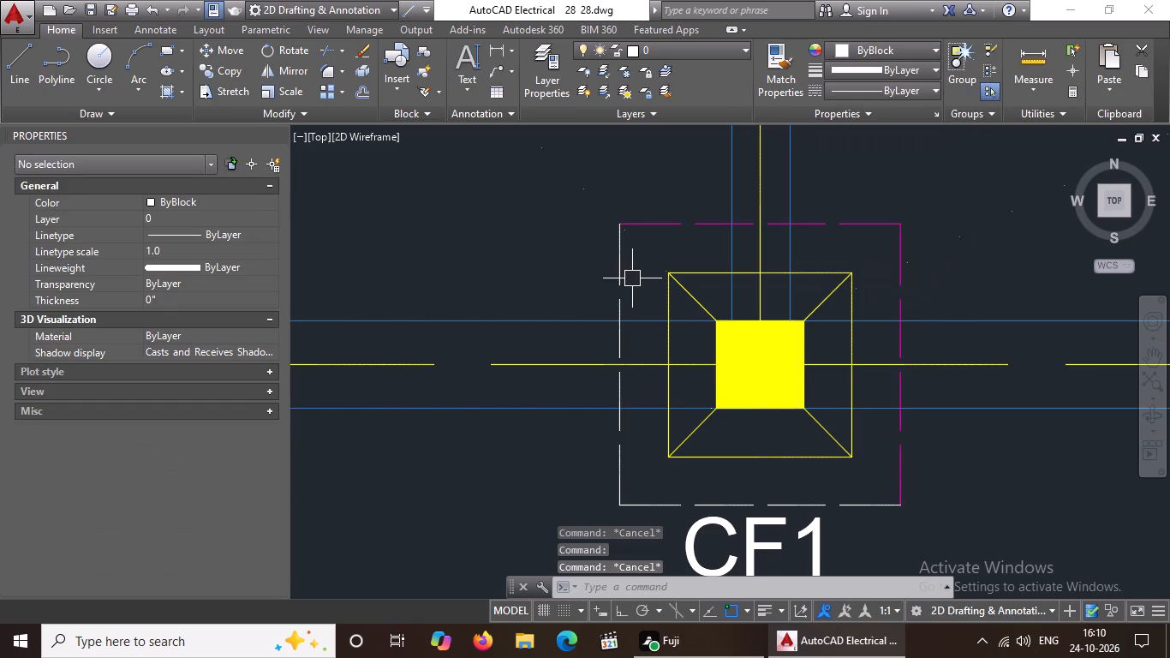
Set the left and lower dashed edges of the bottom row's middle footing's outer square to colour 220.
{"action": "left_click", "coordinate": [618, 284]}
{"action": "left_click", "coordinate": [898, 47]}
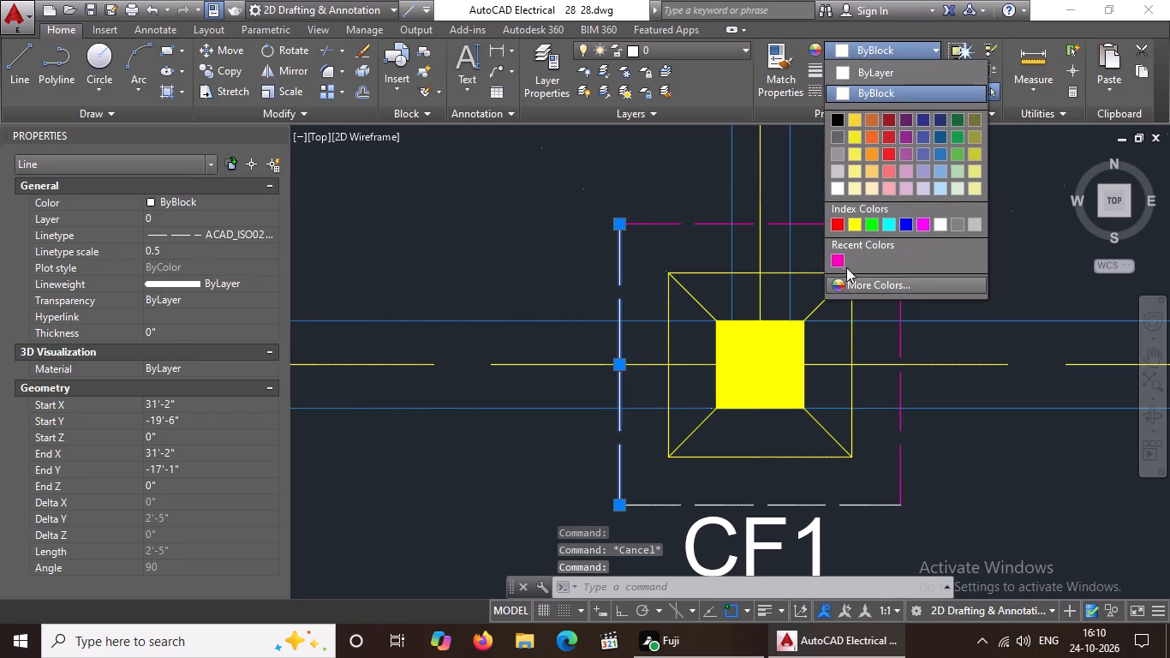
{"action": "left_click", "coordinate": [832, 258]}
{"action": "key", "text": "Escape"}
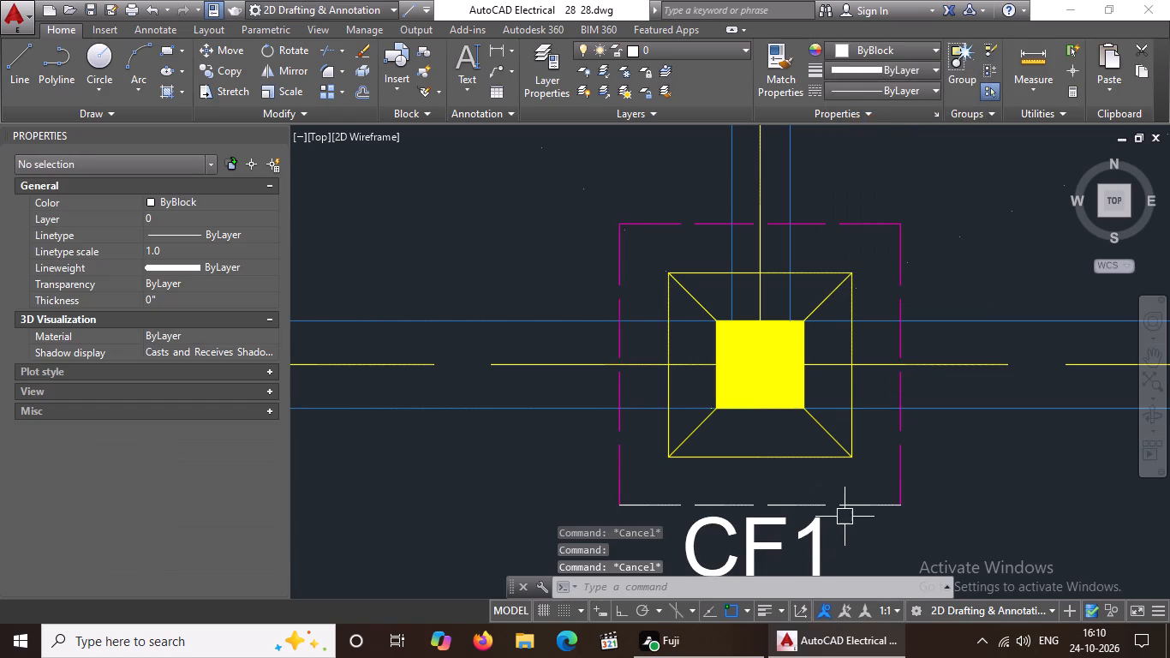
{"action": "left_click", "coordinate": [851, 508]}
{"action": "left_click", "coordinate": [886, 48]}
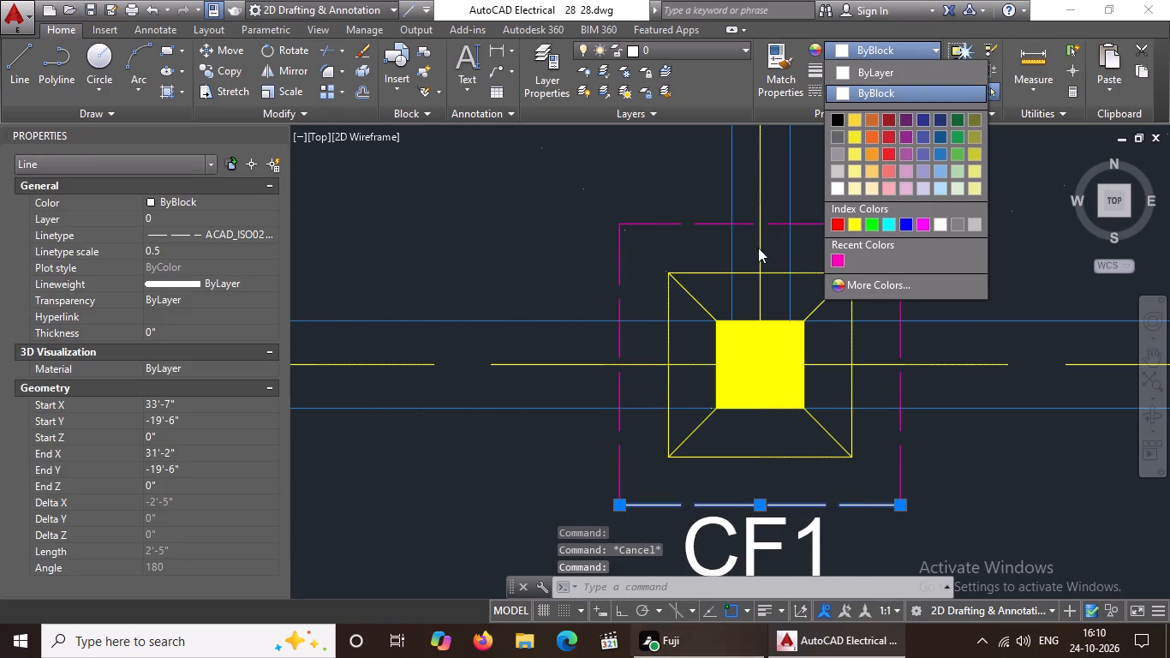
{"action": "left_click", "coordinate": [833, 257]}
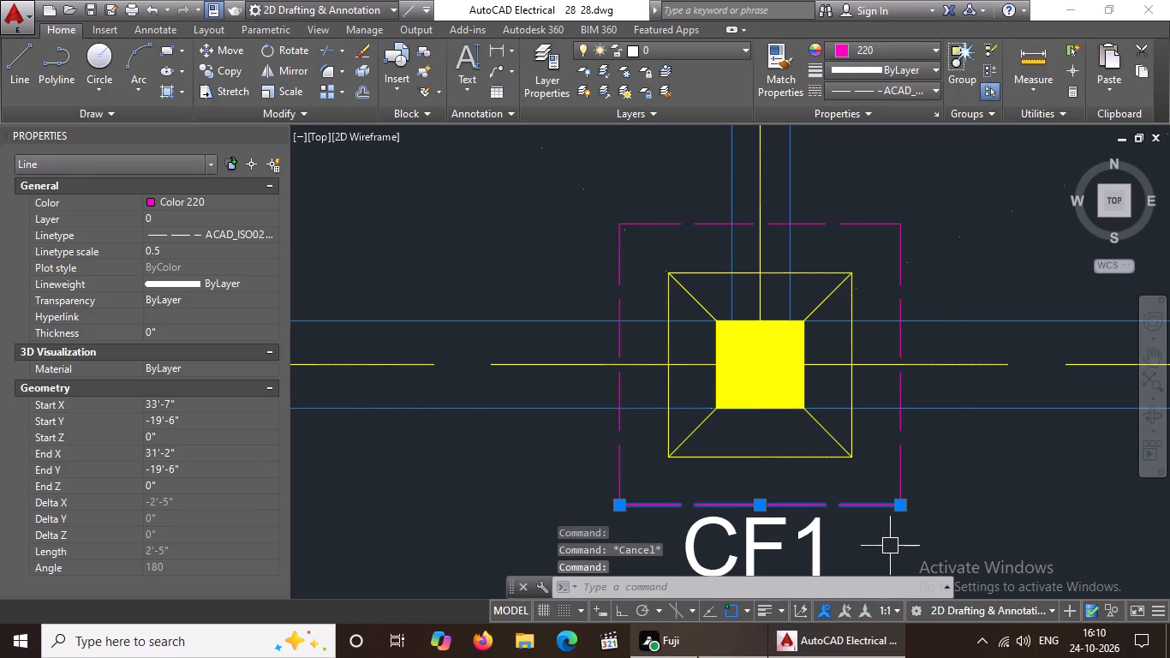
{"action": "key", "text": "Escape"}
Set the upper and right dashed edges of the bottom row's rightmost footing's outer square to colour 220.
{"action": "scroll", "coordinate": [716, 455], "scroll_direction": "down", "scroll_amount": 3}
{"action": "scroll", "coordinate": [836, 438], "scroll_direction": "down", "scroll_amount": 2}
{"action": "scroll", "coordinate": [974, 411], "scroll_direction": "up", "scroll_amount": 6}
{"action": "left_click", "coordinate": [897, 421]}
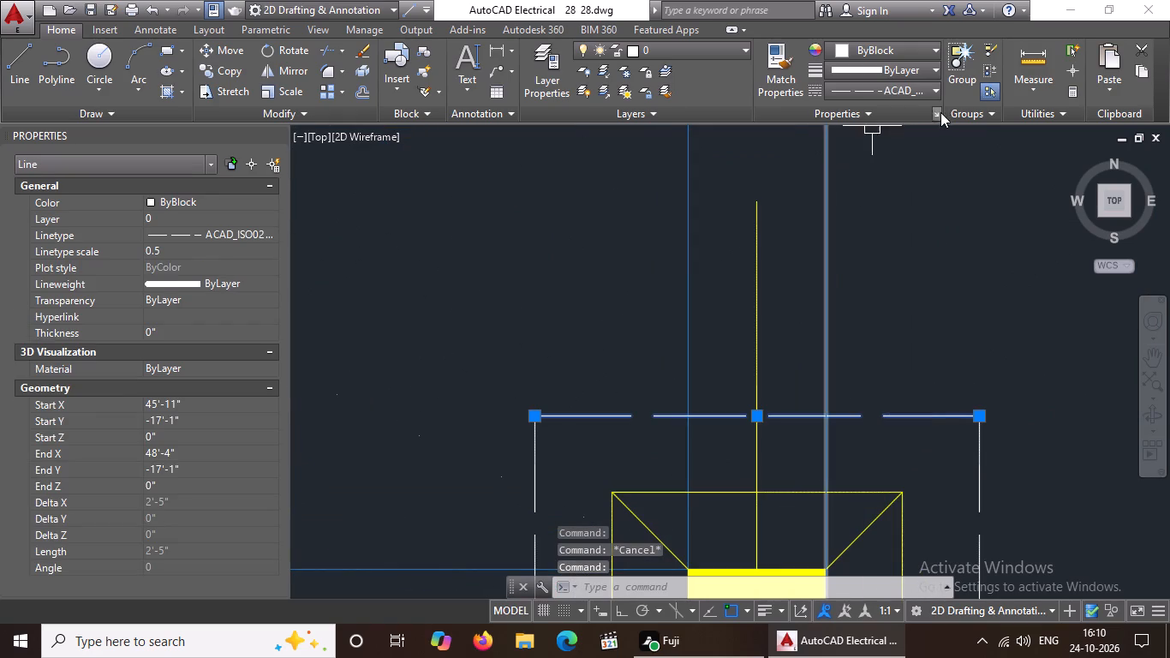
{"action": "left_click", "coordinate": [904, 43]}
{"action": "left_click", "coordinate": [841, 256]}
{"action": "key", "text": "Escape"}
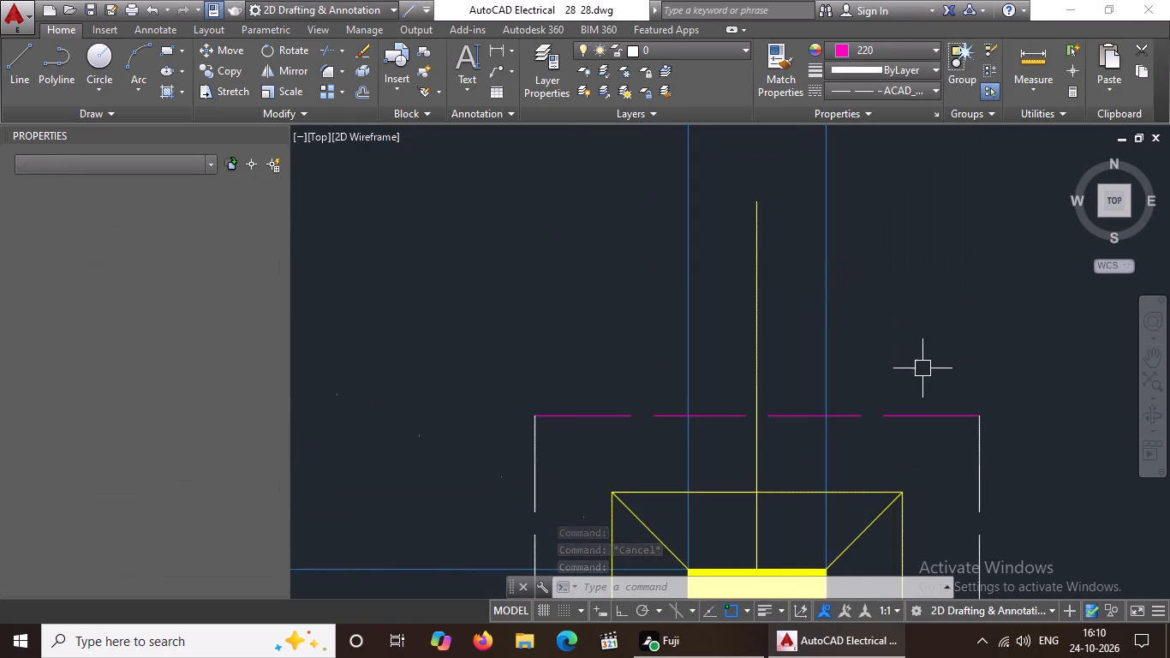
{"action": "scroll", "coordinate": [916, 306], "scroll_direction": "down", "scroll_amount": 4}
{"action": "scroll", "coordinate": [918, 365], "scroll_direction": "up", "scroll_amount": 3}
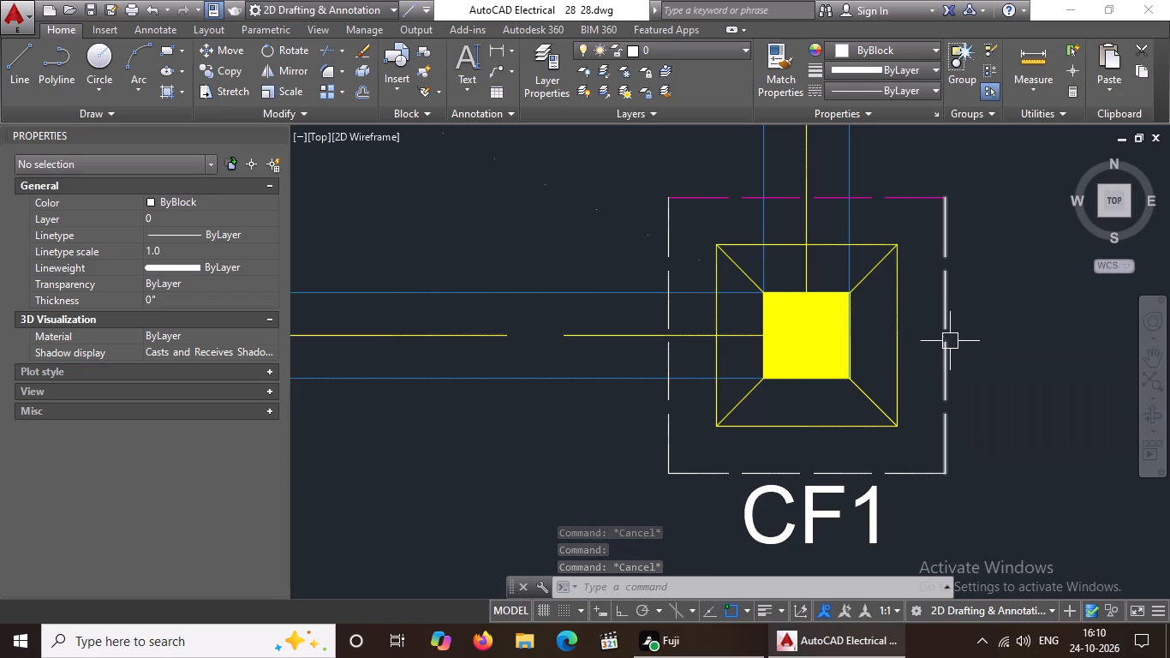
{"action": "left_click", "coordinate": [944, 326]}
{"action": "left_click", "coordinate": [847, 45]}
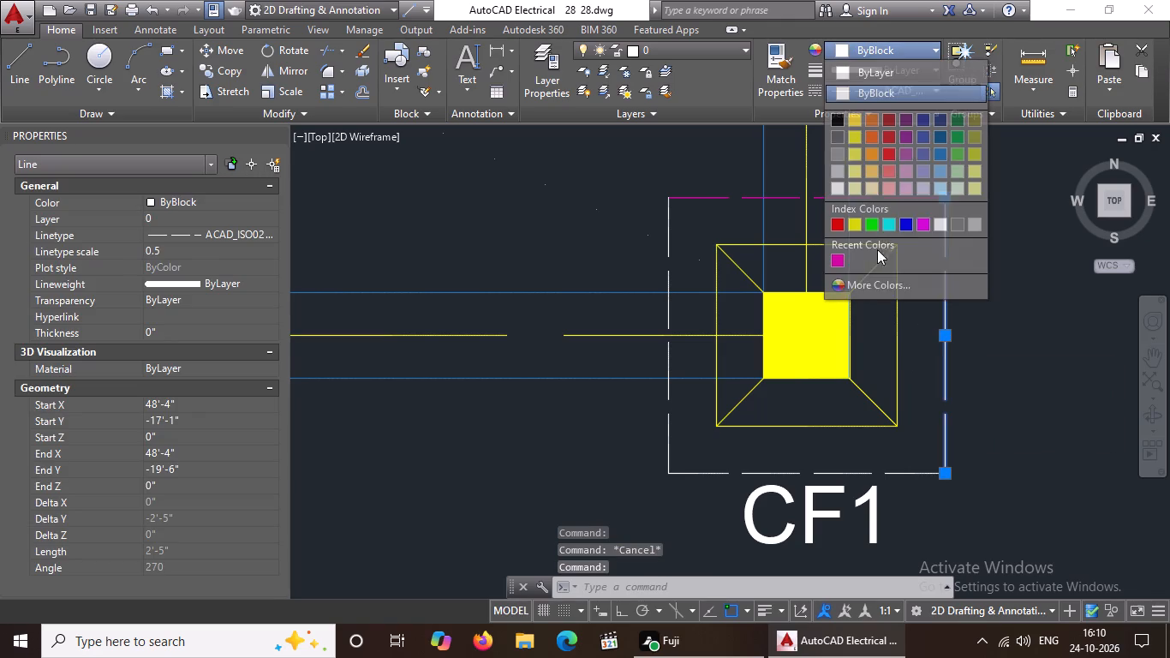
{"action": "left_click", "coordinate": [839, 252]}
{"action": "key", "text": "Escape"}
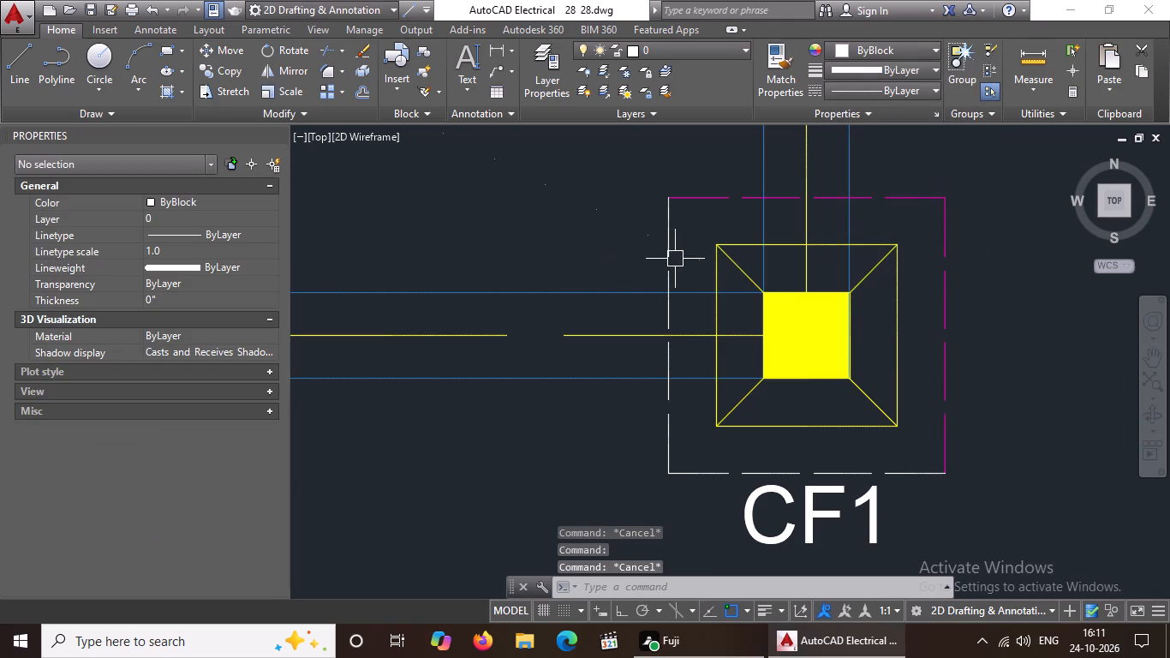
Set the left and lower dashed edges of the bottom row's rightmost footing's outer square to colour 220.
{"action": "left_click", "coordinate": [664, 276]}
{"action": "left_click", "coordinate": [845, 56]}
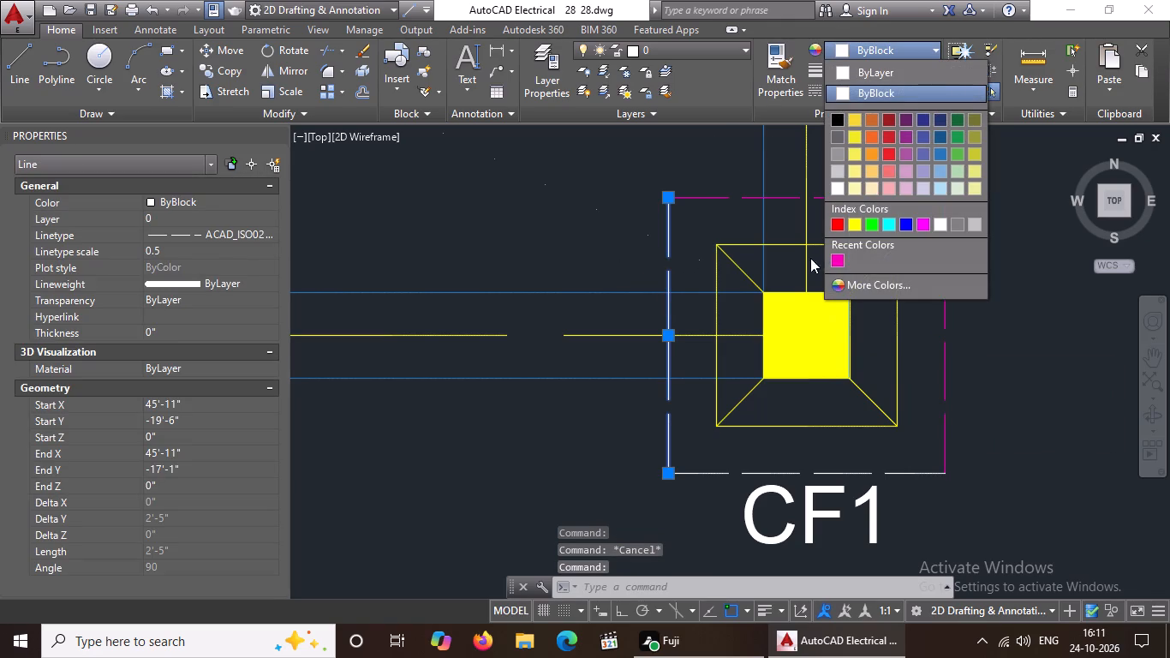
{"action": "left_click", "coordinate": [837, 258]}
{"action": "key", "text": "Escape"}
{"action": "scroll", "coordinate": [827, 323], "scroll_direction": "down", "scroll_amount": 4}
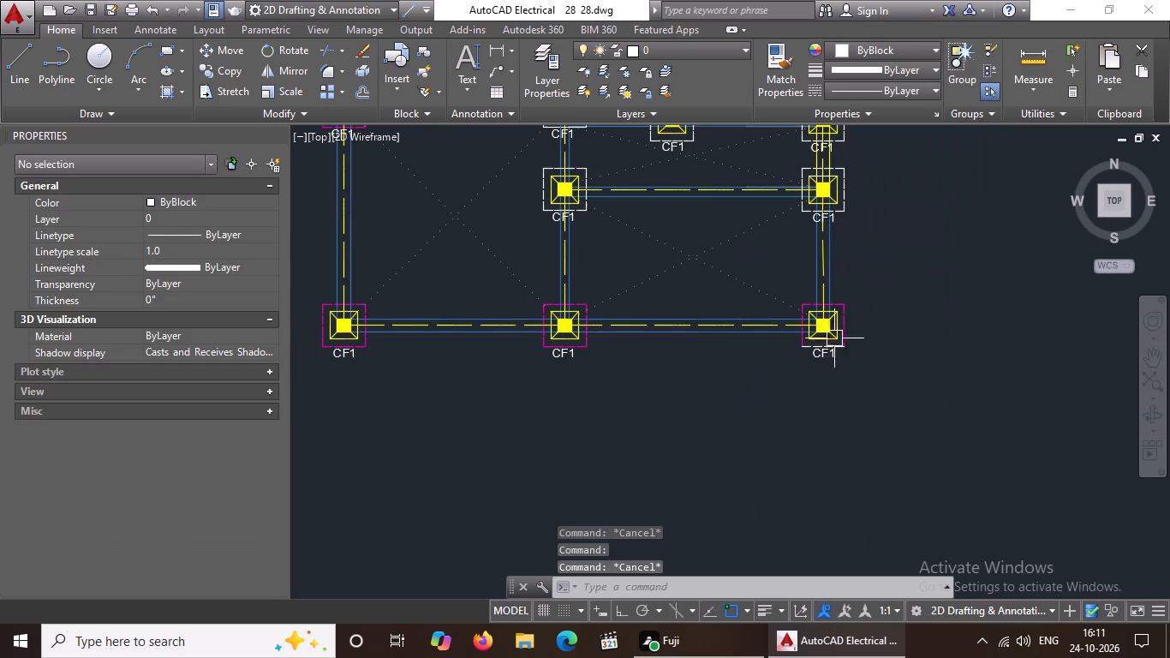
{"action": "scroll", "coordinate": [822, 345], "scroll_direction": "up", "scroll_amount": 6}
{"action": "left_click", "coordinate": [775, 357]}
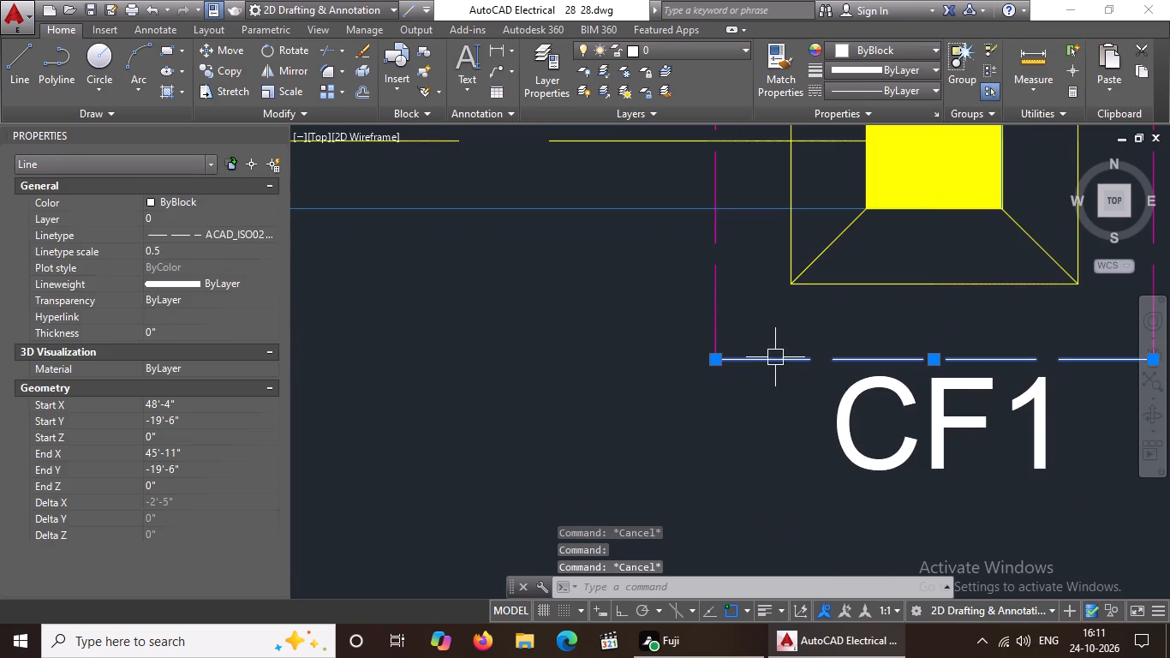
{"action": "left_click", "coordinate": [876, 45]}
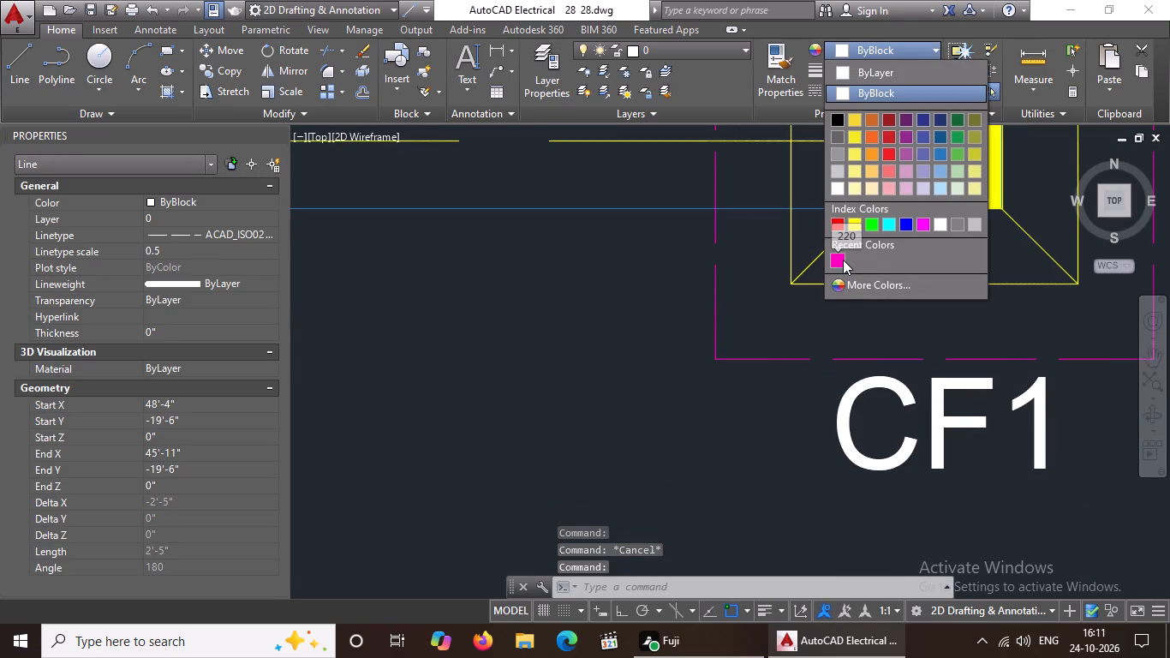
{"action": "left_click", "coordinate": [837, 257]}
{"action": "scroll", "coordinate": [838, 264], "scroll_direction": "down", "scroll_amount": 3}
{"action": "key", "text": "Escape"}
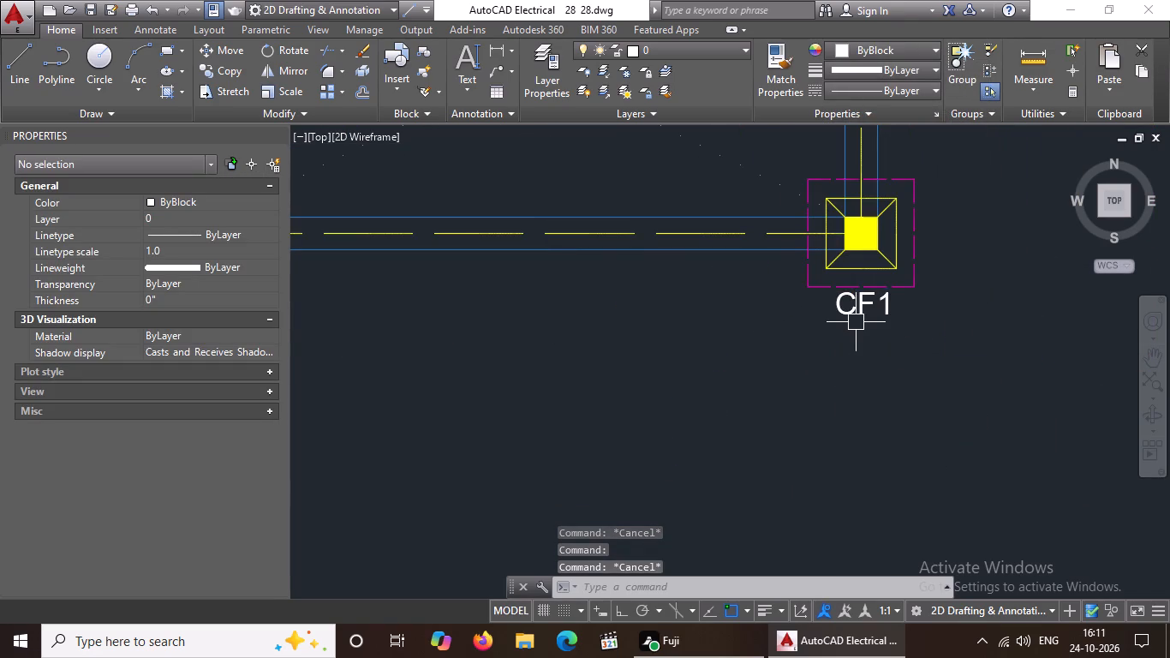
Set the right and lower dashed edges of the outer square to colour 220 on the rightmost footing just above the bottom row.
{"action": "scroll", "coordinate": [857, 324], "scroll_direction": "down", "scroll_amount": 3}
{"action": "scroll", "coordinate": [869, 207], "scroll_direction": "up", "scroll_amount": 4}
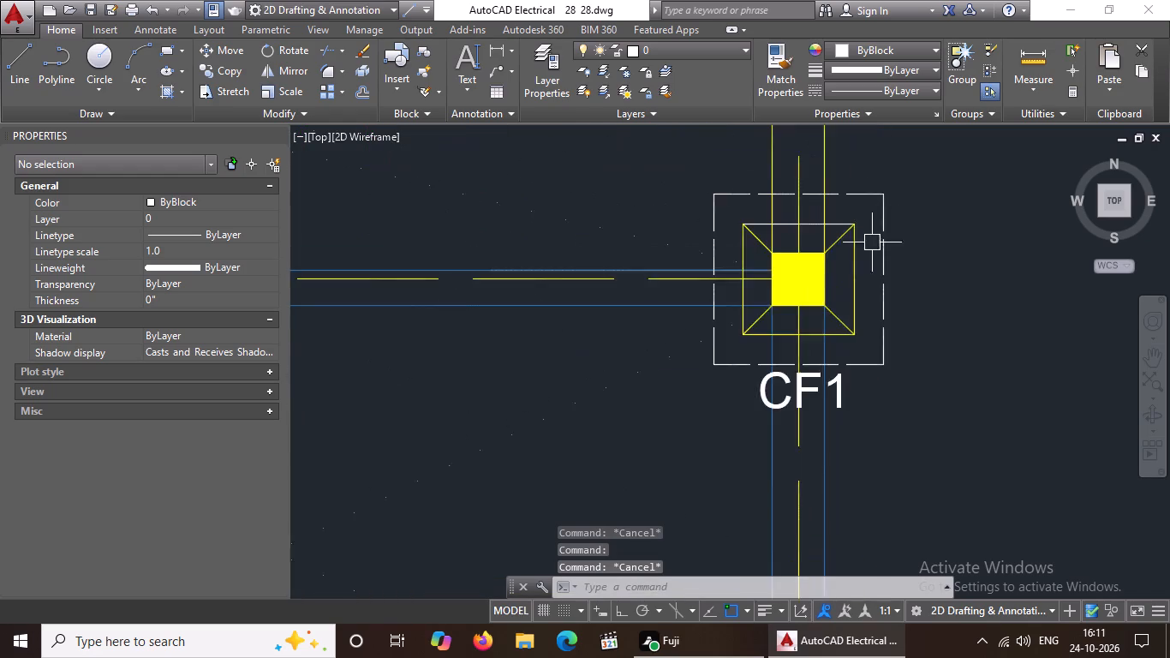
{"action": "scroll", "coordinate": [872, 245], "scroll_direction": "up", "scroll_amount": 2}
{"action": "left_click", "coordinate": [898, 330]}
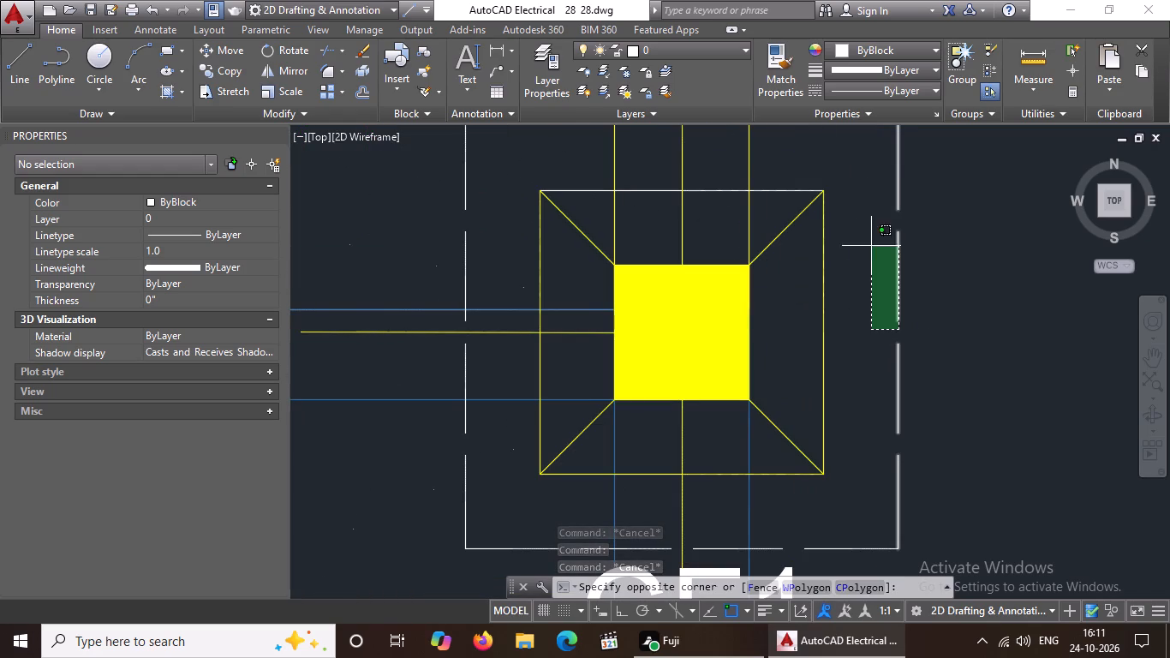
{"action": "left_click", "coordinate": [887, 222]}
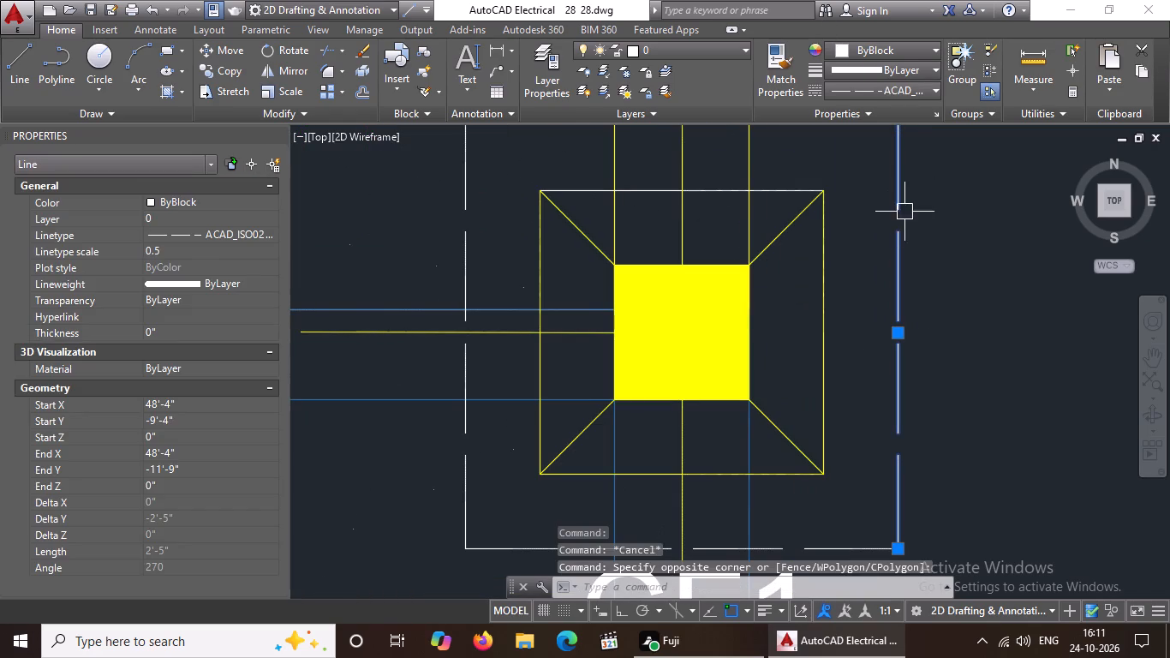
{"action": "left_click", "coordinate": [869, 46]}
{"action": "left_click", "coordinate": [833, 256]}
{"action": "scroll", "coordinate": [846, 266], "scroll_direction": "down", "scroll_amount": 4}
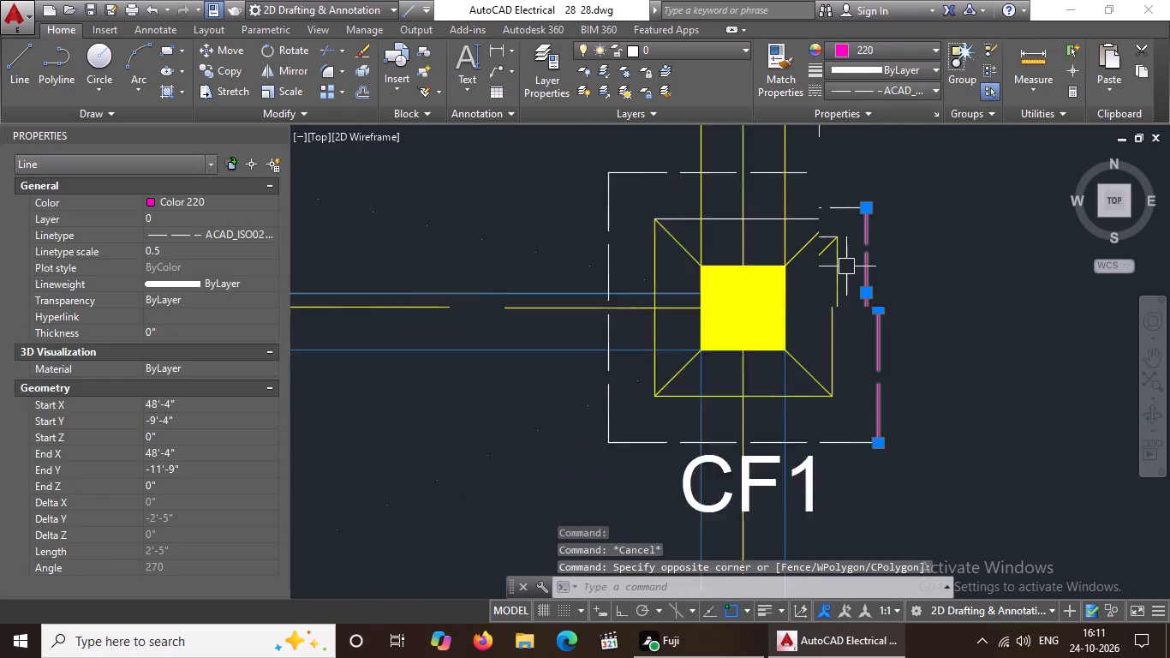
{"action": "key", "text": "Escape"}
{"action": "left_click", "coordinate": [823, 378]}
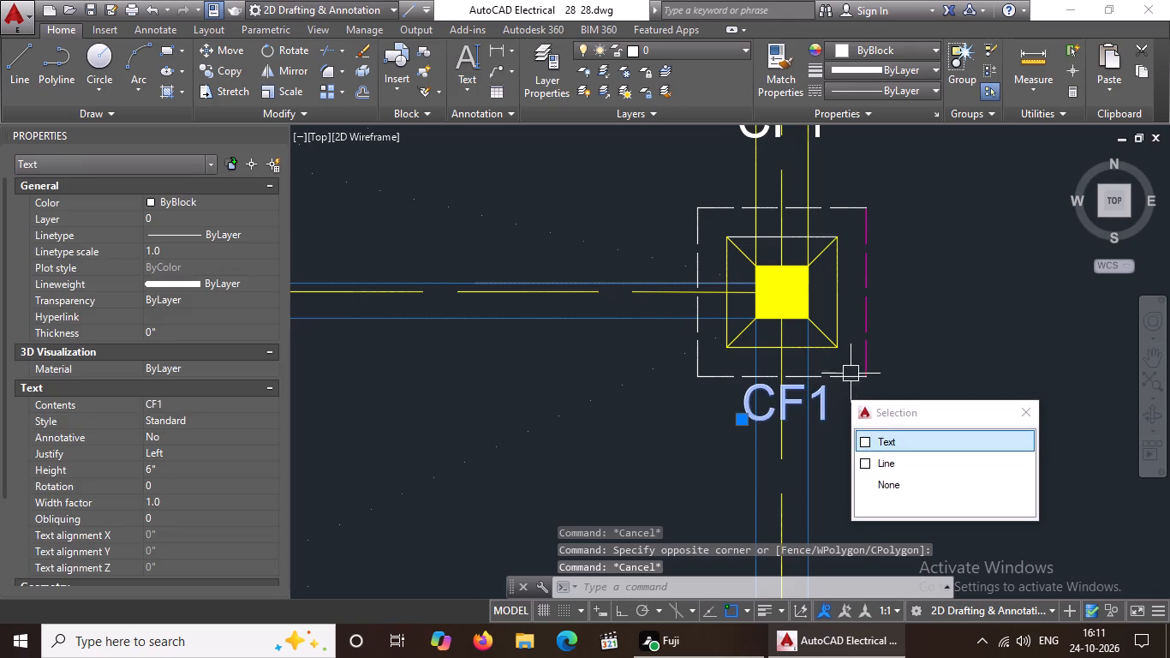
{"action": "left_click", "coordinate": [845, 379]}
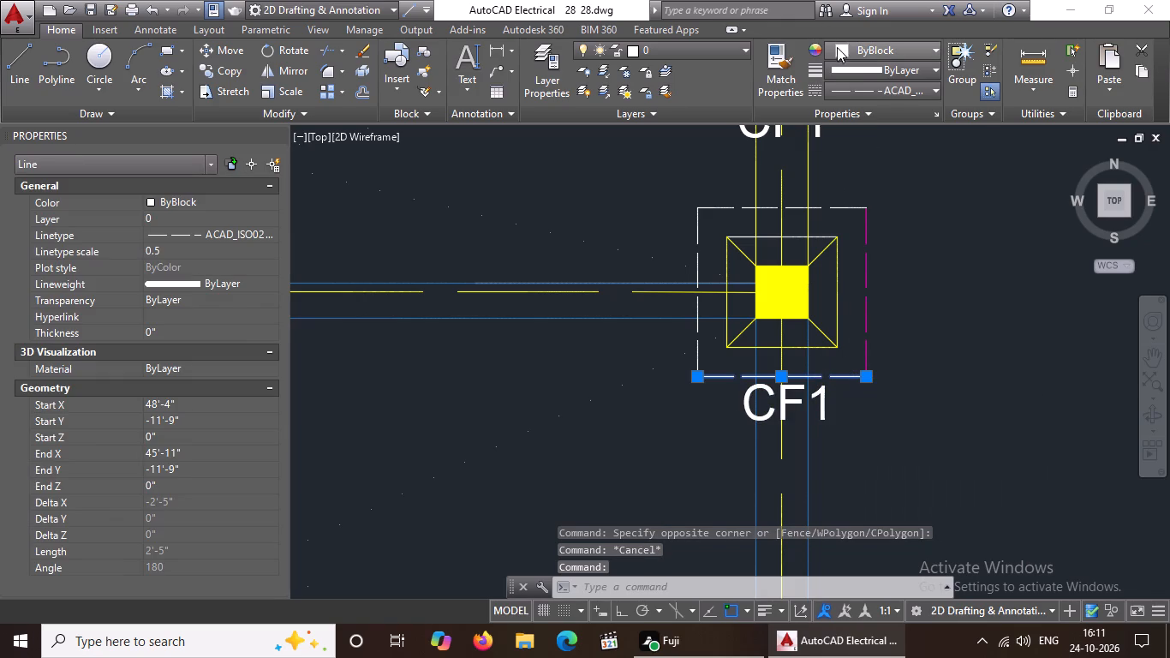
{"action": "left_click", "coordinate": [837, 47]}
{"action": "left_click", "coordinate": [837, 260]}
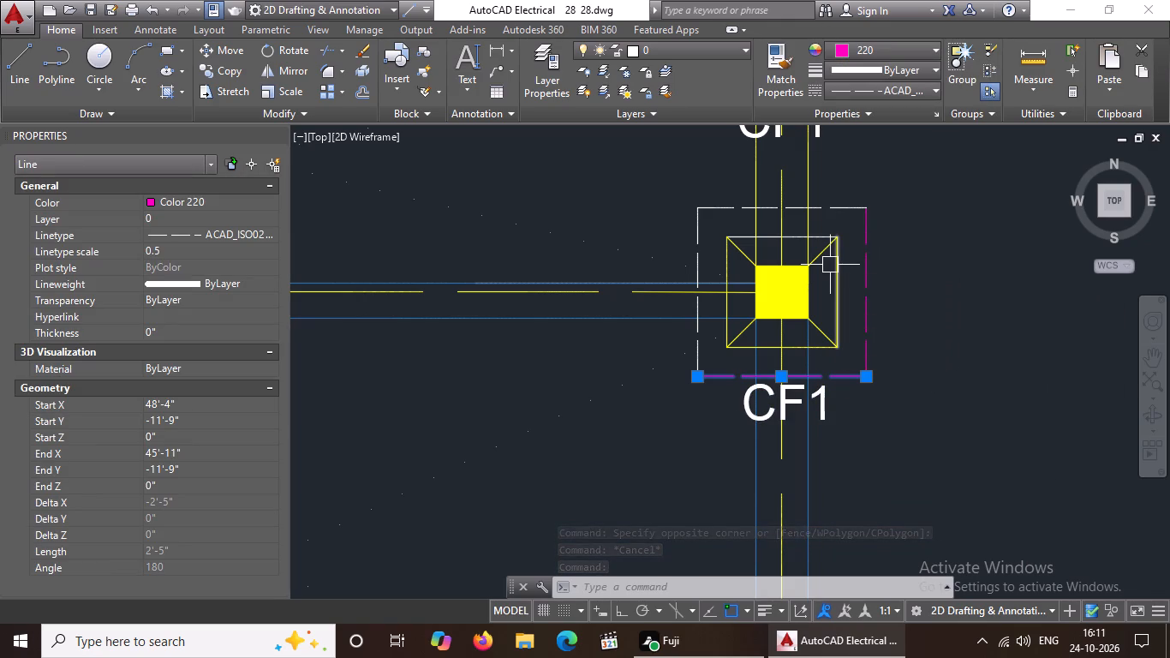
Set the upper and left dashed edges of the outer square to colour 220 on the rightmost footing just above the bottom row.
{"action": "left_click", "coordinate": [839, 205]}
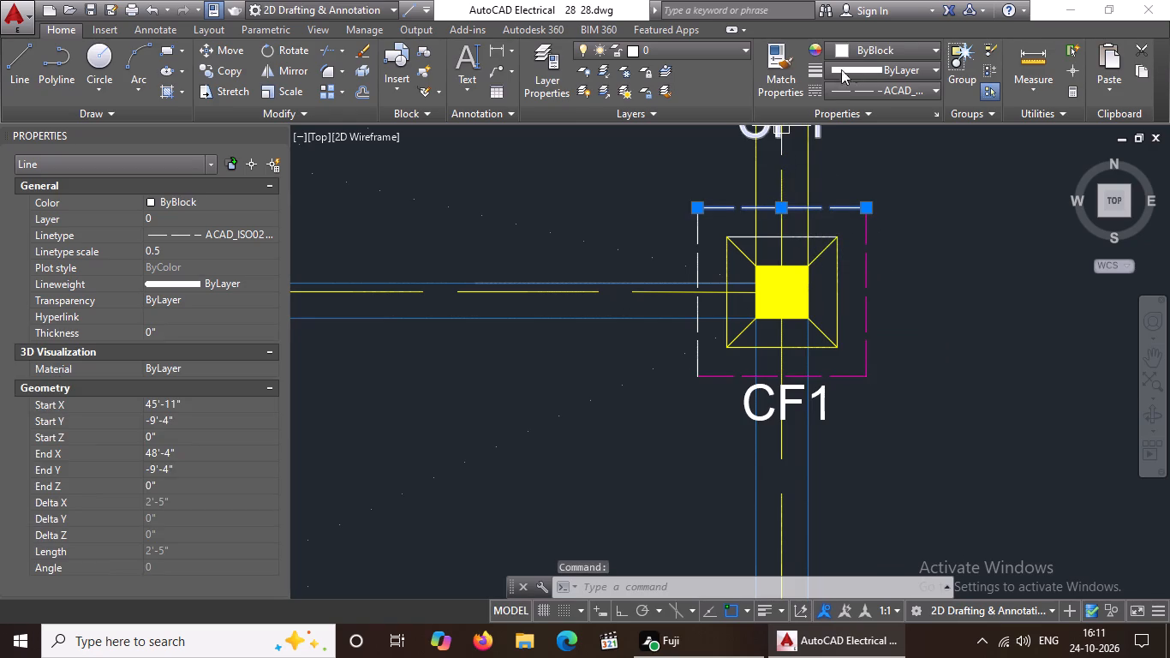
{"action": "left_click", "coordinate": [866, 45]}
{"action": "left_click", "coordinate": [840, 254]}
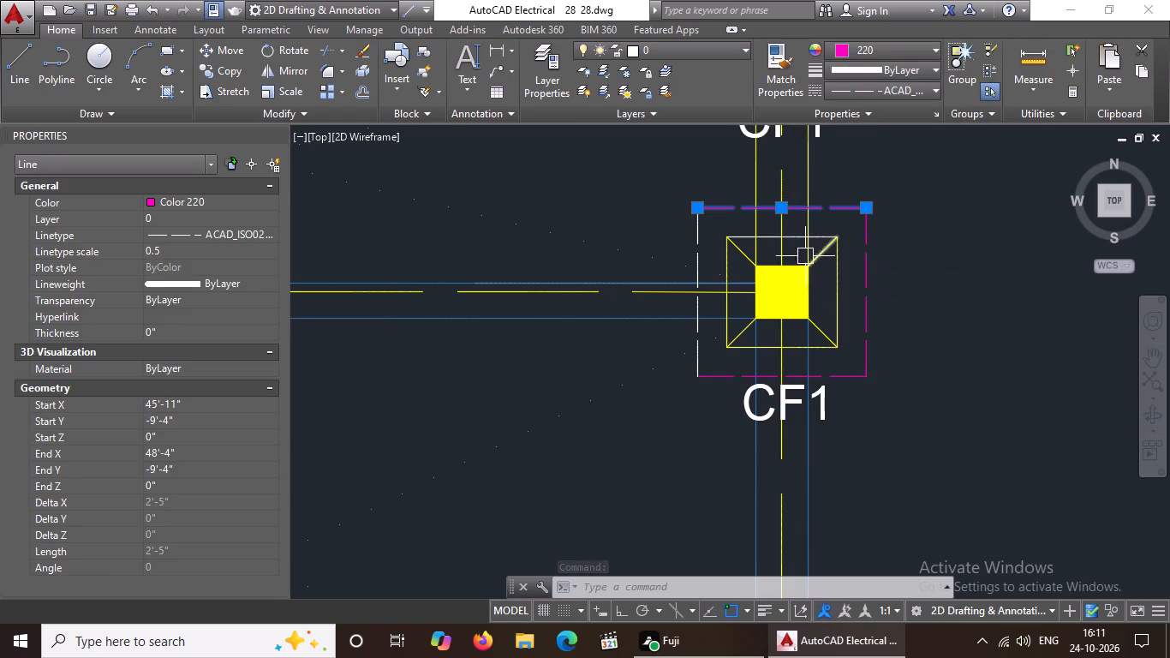
{"action": "left_click", "coordinate": [698, 229]}
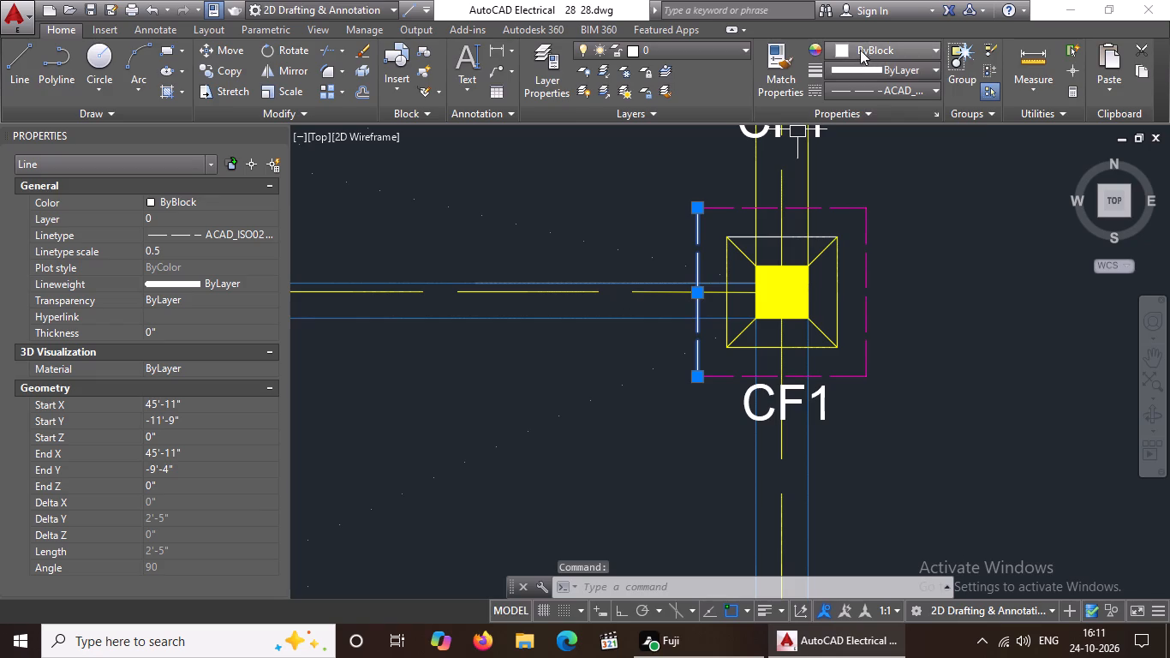
{"action": "left_click", "coordinate": [861, 46]}
{"action": "left_click", "coordinate": [833, 263]}
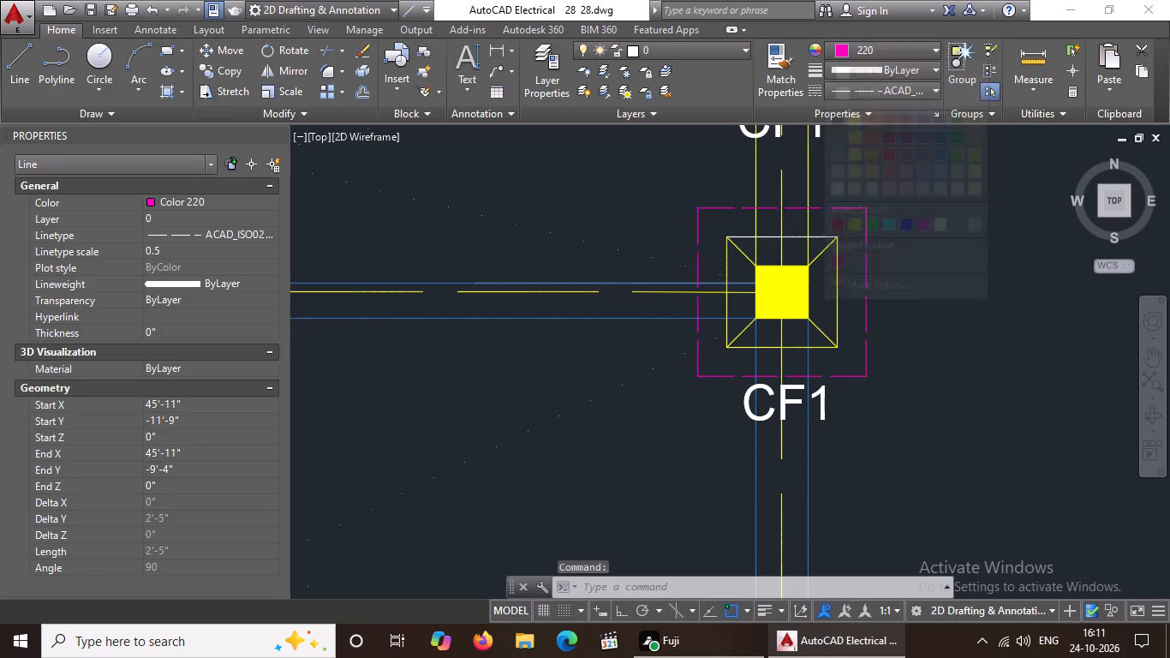
{"action": "scroll", "coordinate": [833, 261], "scroll_direction": "down", "scroll_amount": 5}
{"action": "key", "text": "Escape"}
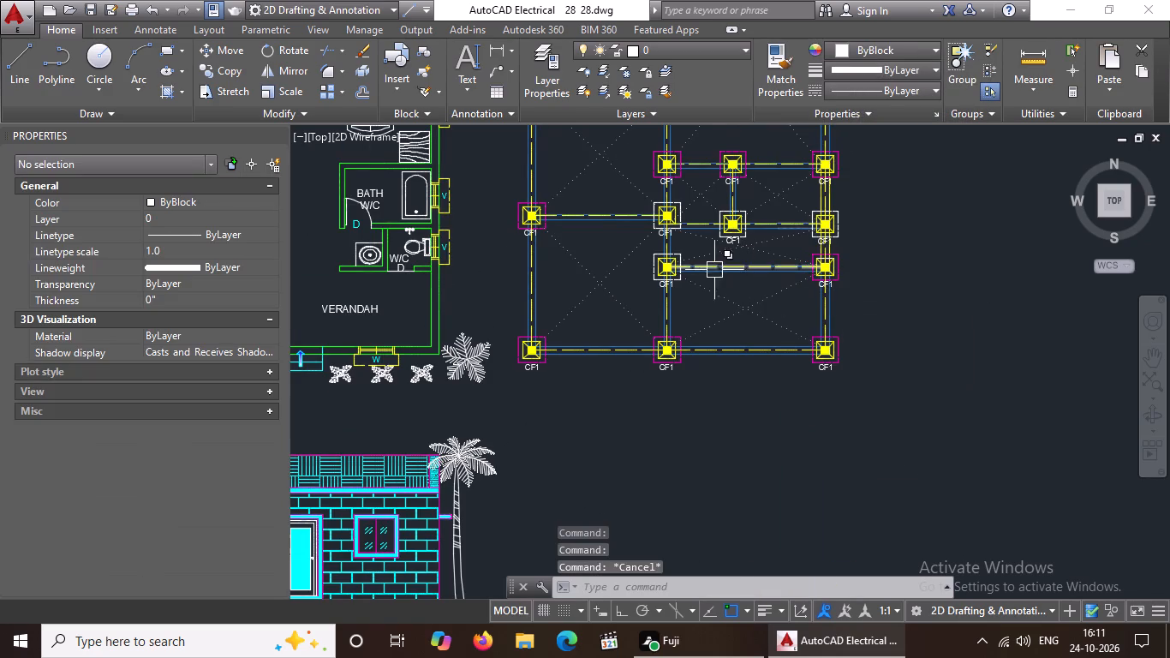
Set the left and lower dashed edges of the outer square to colour 220 on the footing directly above the bottom row's middle footing.
{"action": "scroll", "coordinate": [646, 276], "scroll_direction": "up", "scroll_amount": 4}
{"action": "left_click", "coordinate": [683, 282]}
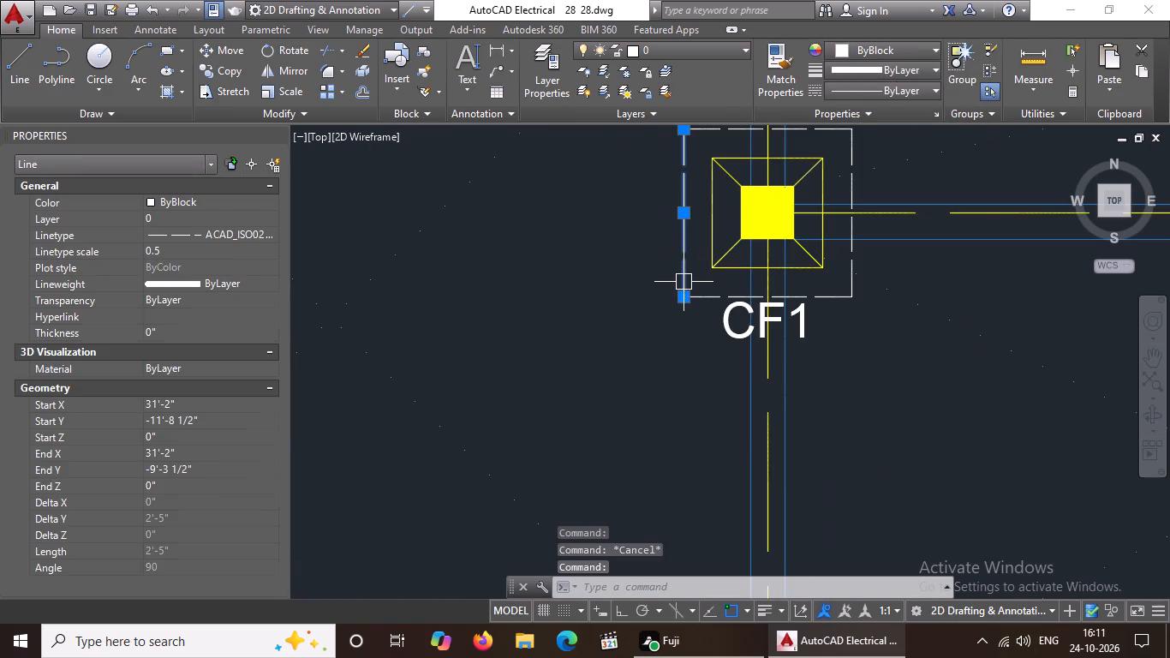
{"action": "left_click", "coordinate": [869, 51]}
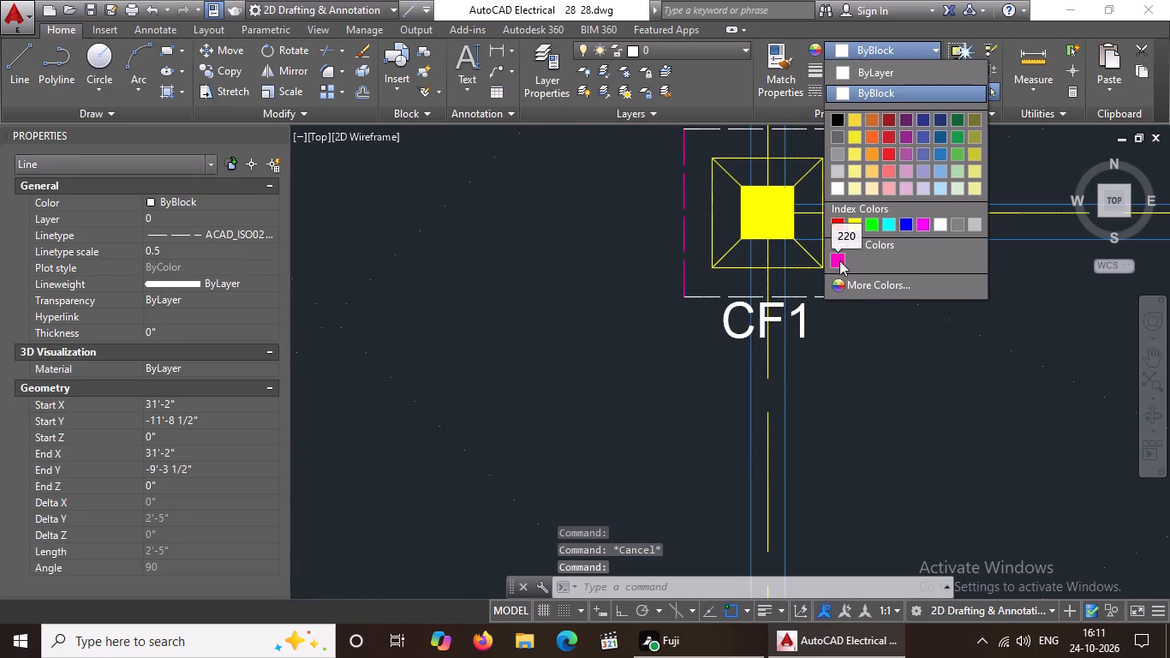
{"action": "left_click", "coordinate": [839, 260]}
{"action": "key", "text": "Escape"}
{"action": "left_click", "coordinate": [821, 296]}
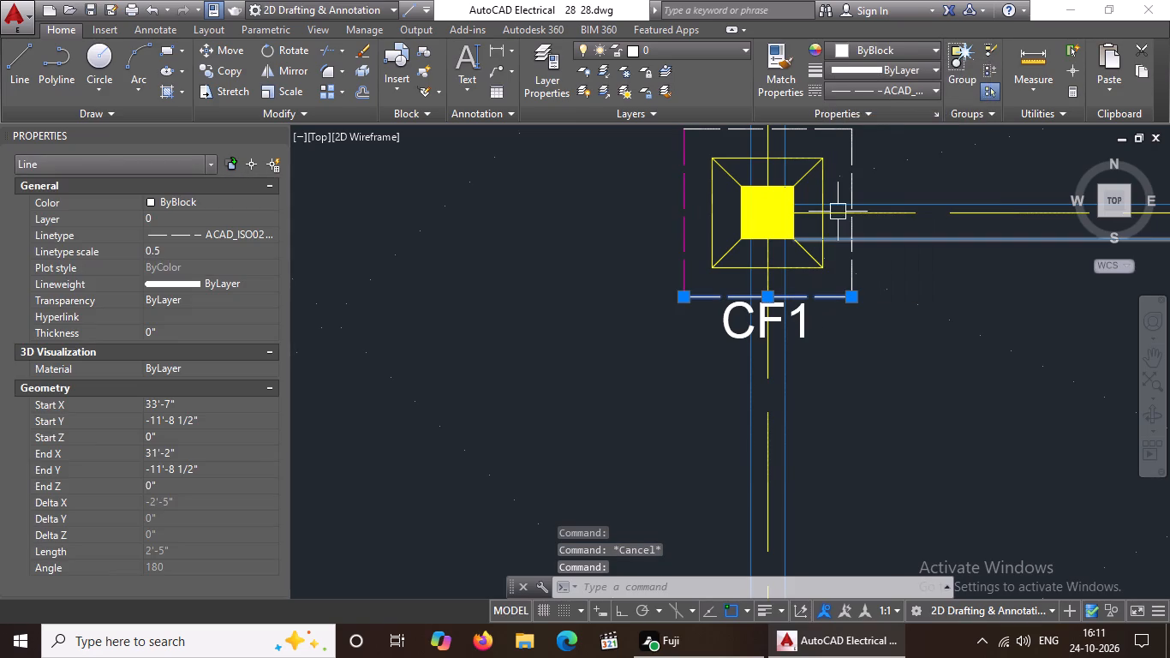
{"action": "left_click", "coordinate": [858, 46]}
{"action": "left_click", "coordinate": [833, 257]}
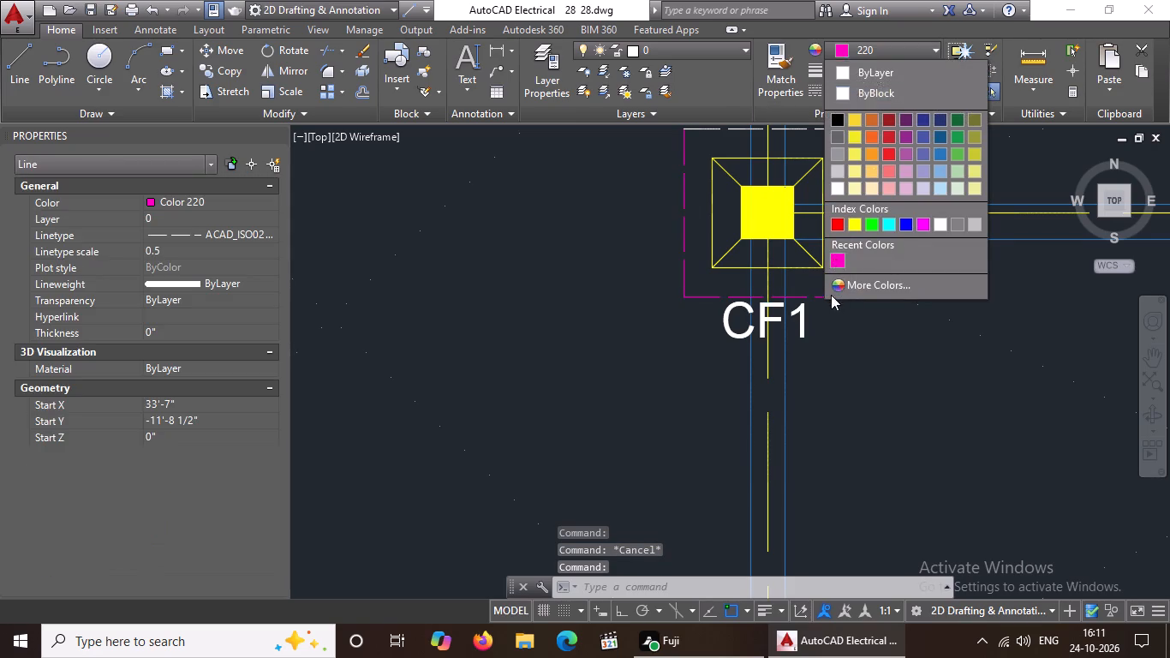
Set the upper and right dashed edges of the outer square to colour 220 on the footing directly above the bottom row's middle footing.
{"action": "scroll", "coordinate": [831, 295], "scroll_direction": "down", "scroll_amount": 4}
{"action": "key", "text": "Escape"}
{"action": "scroll", "coordinate": [848, 245], "scroll_direction": "up", "scroll_amount": 4}
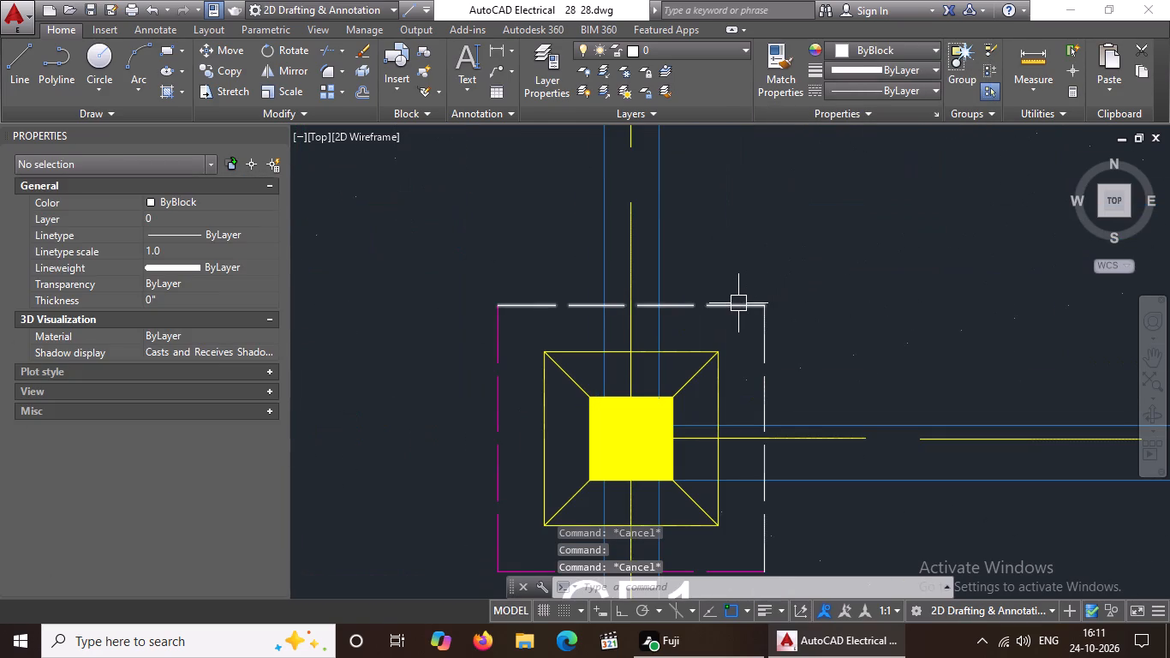
{"action": "left_click", "coordinate": [737, 303]}
{"action": "left_click", "coordinate": [860, 46]}
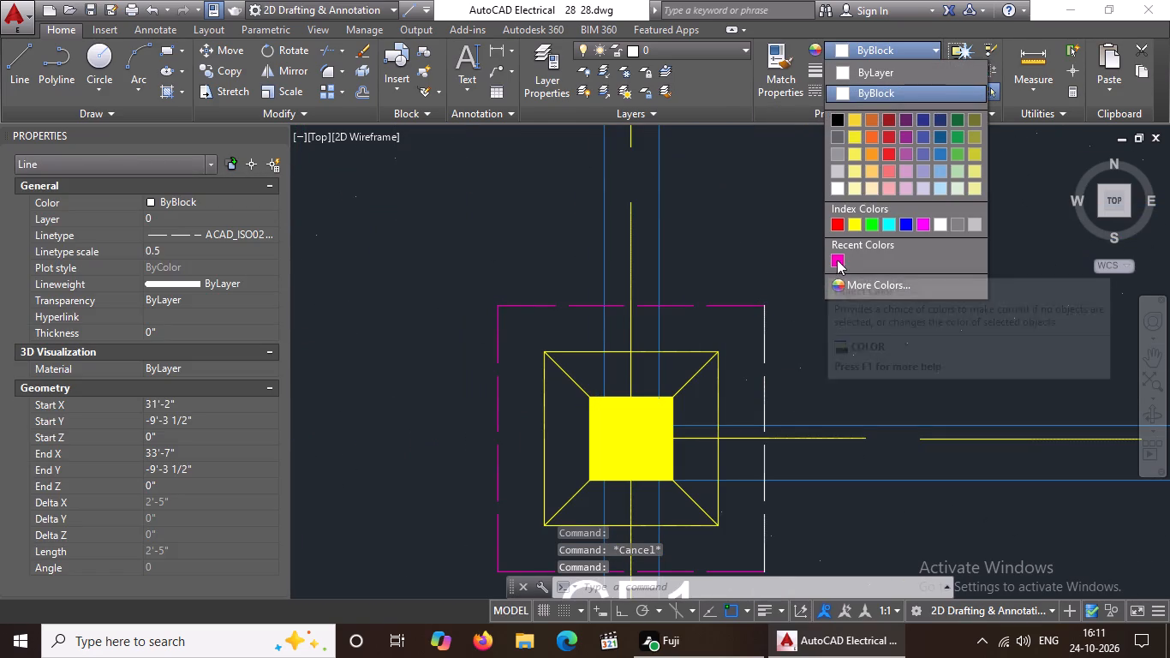
{"action": "left_click", "coordinate": [839, 258]}
{"action": "key", "text": "Escape"}
{"action": "left_click", "coordinate": [767, 342]}
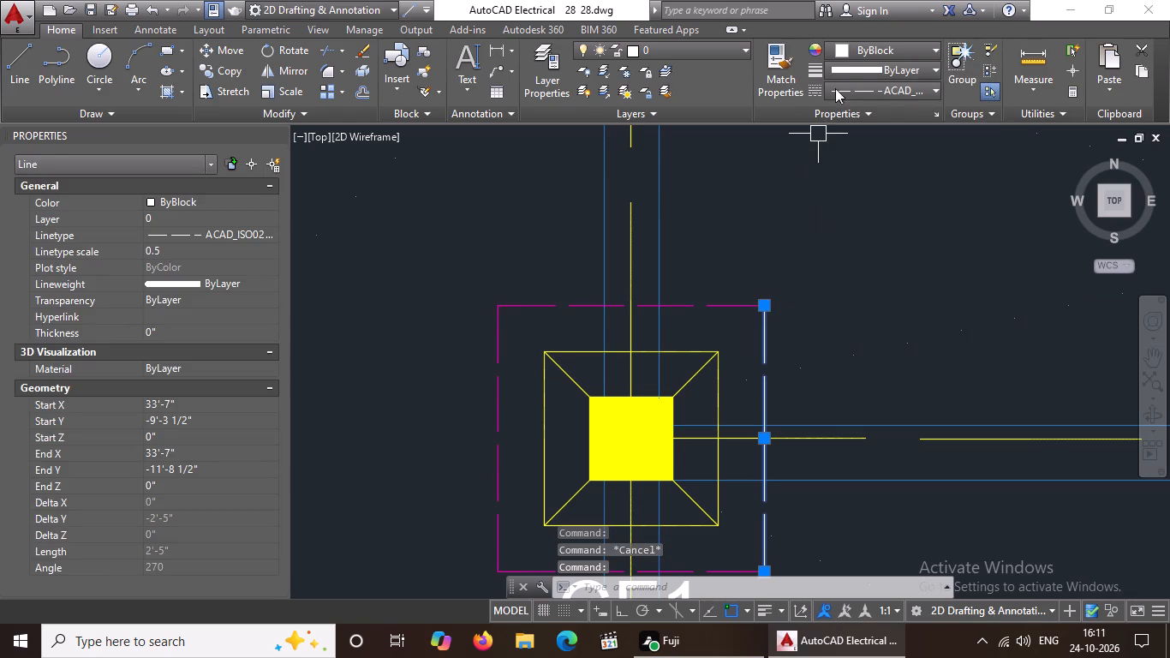
{"action": "left_click", "coordinate": [847, 38]}
{"action": "left_click", "coordinate": [851, 56]}
{"action": "left_click", "coordinate": [834, 260]}
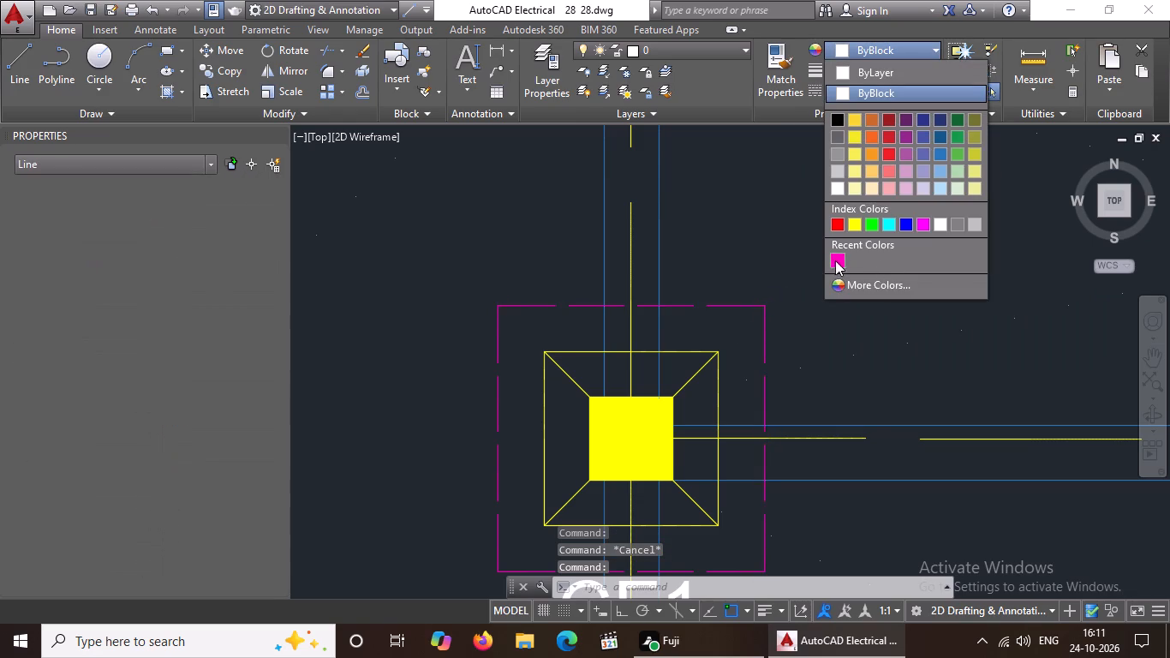
{"action": "scroll", "coordinate": [839, 258], "scroll_direction": "down", "scroll_amount": 6}
{"action": "key", "text": "Escape"}
Set the outer square's upper, right and left dashed edges to colour 220 on the second footing above the bottom row's middle footing.
{"action": "scroll", "coordinate": [885, 326], "scroll_direction": "down", "scroll_amount": 3}
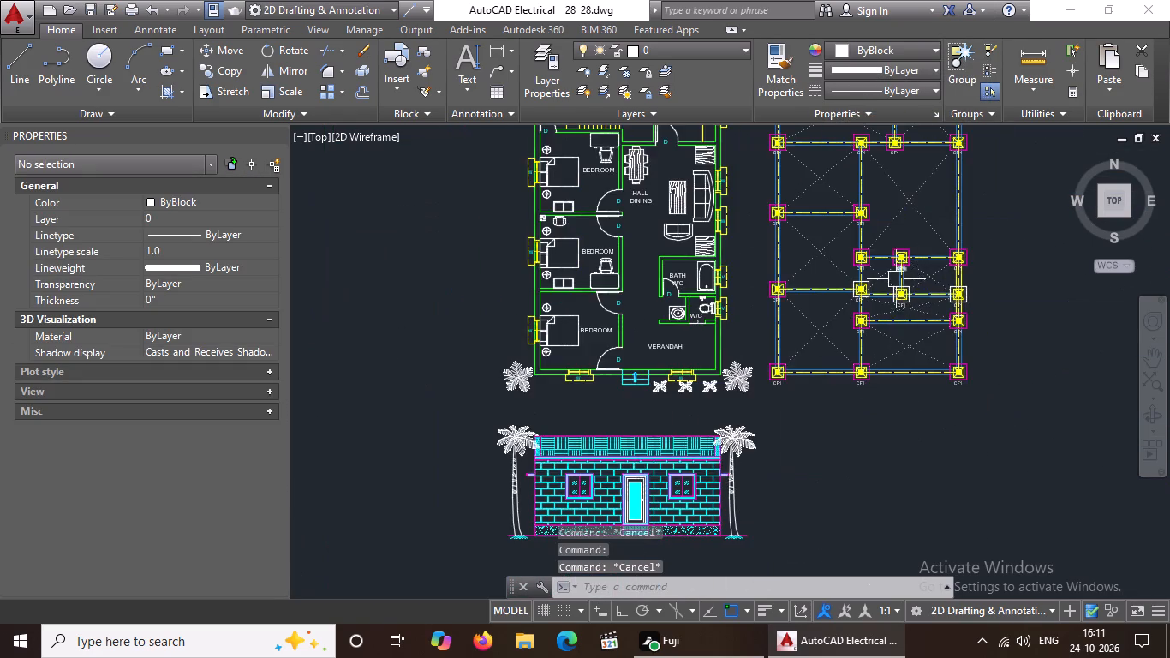
{"action": "scroll", "coordinate": [895, 279], "scroll_direction": "up", "scroll_amount": 5}
{"action": "left_click", "coordinate": [607, 299]}
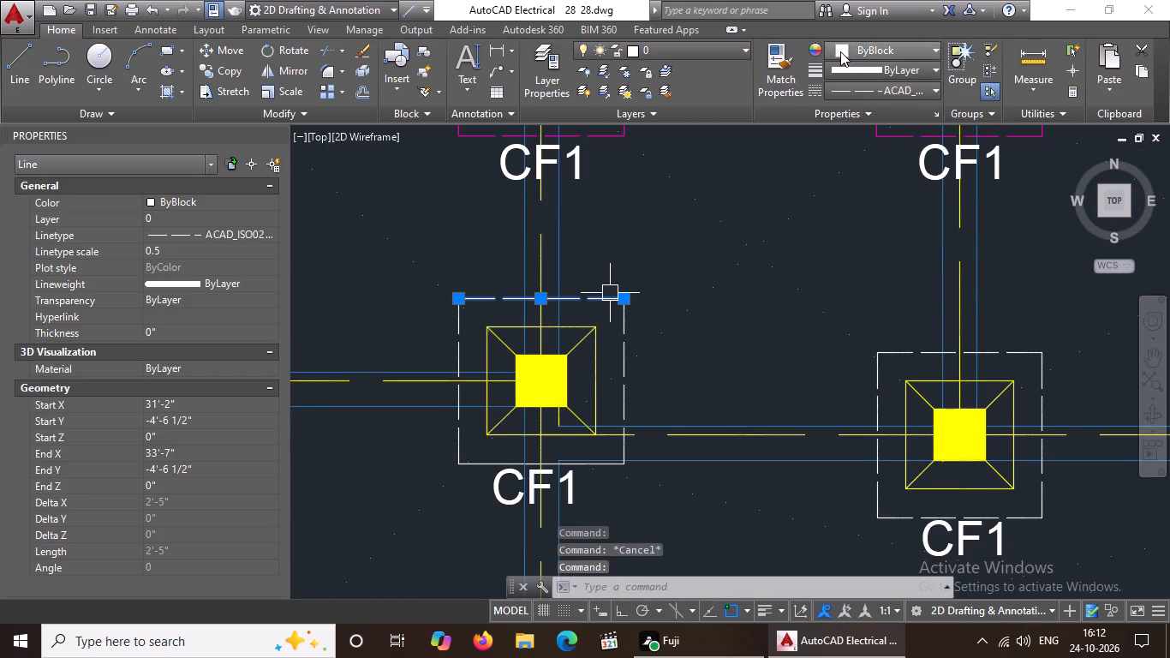
{"action": "left_click", "coordinate": [841, 51]}
{"action": "left_click", "coordinate": [840, 260]}
{"action": "key", "text": "Escape"}
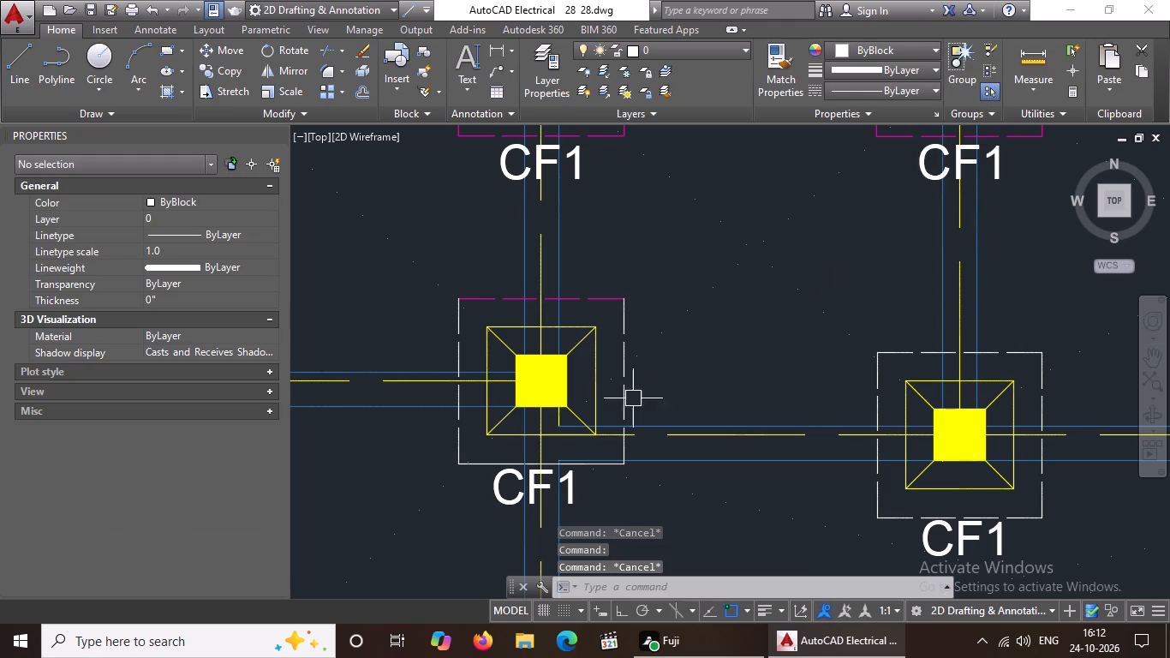
{"action": "left_click_drag", "start_coordinate": [624, 332], "coordinate": [624, 321]}
{"action": "left_click_drag", "start_coordinate": [856, 42], "coordinate": [856, 51]}
{"action": "left_click", "coordinate": [833, 252]}
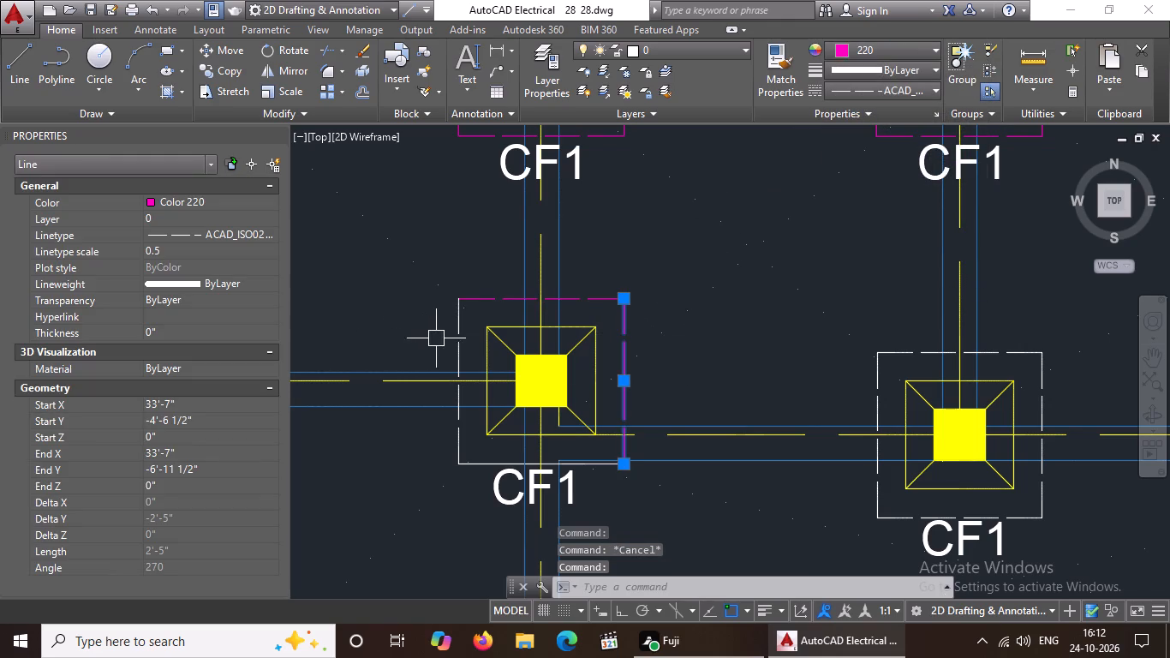
{"action": "left_click", "coordinate": [453, 343]}
{"action": "left_click", "coordinate": [838, 46]}
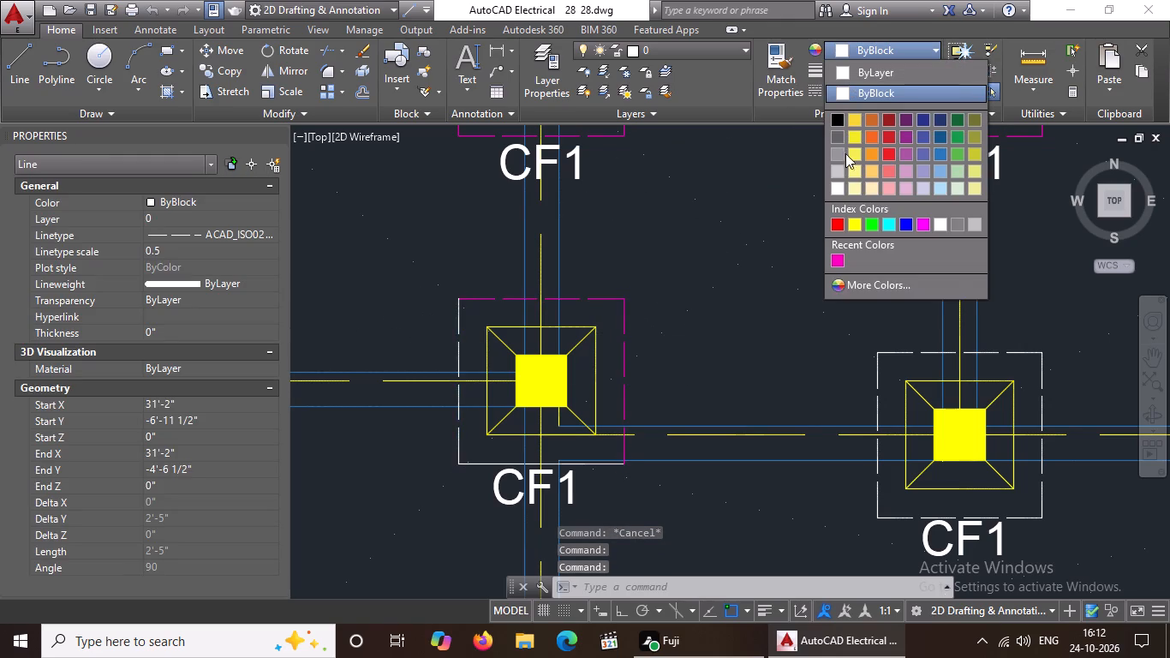
{"action": "left_click", "coordinate": [833, 258]}
{"action": "key", "text": "Escape"}
{"action": "scroll", "coordinate": [646, 405], "scroll_direction": "down", "scroll_amount": 2}
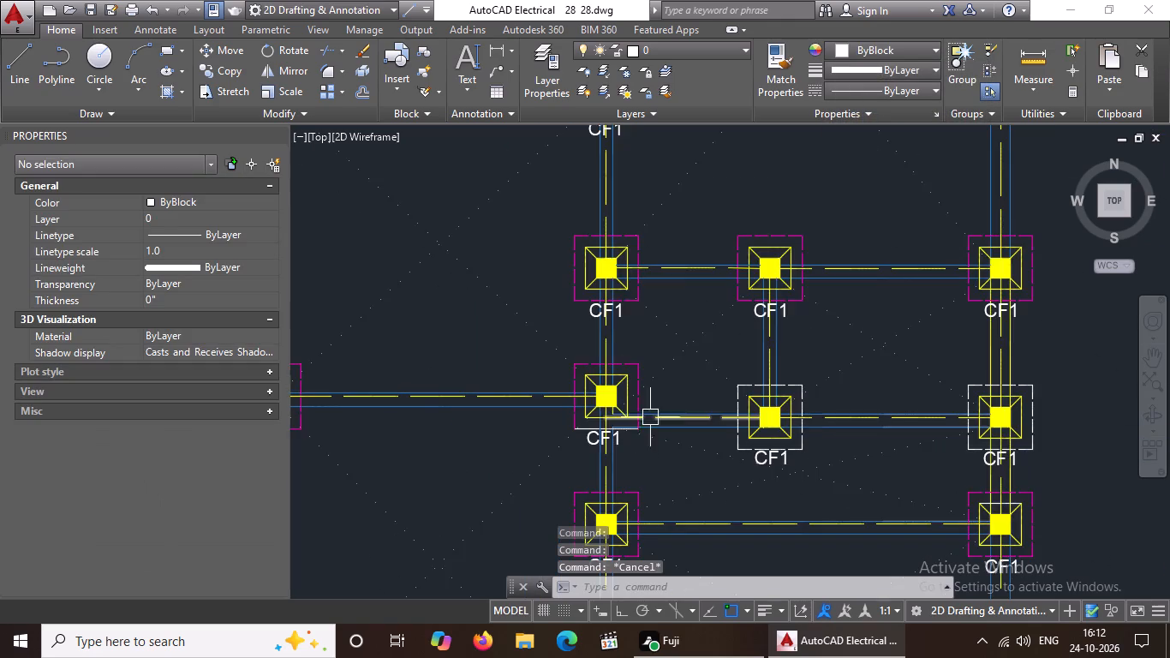
Give the same footing's solid lower outer edge linetype ACAD_ISO02W100, linetype scale 0.5 and colour 220.
{"action": "scroll", "coordinate": [609, 427], "scroll_direction": "up", "scroll_amount": 5}
{"action": "left_click", "coordinate": [477, 440]}
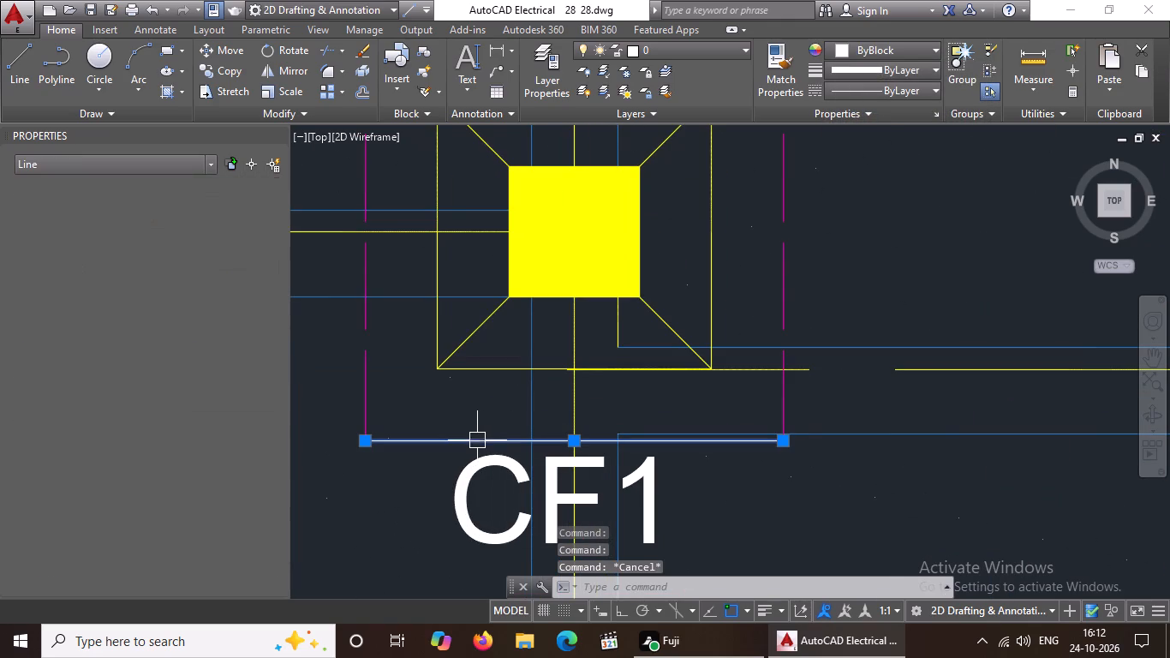
{"action": "left_click", "coordinate": [903, 93]}
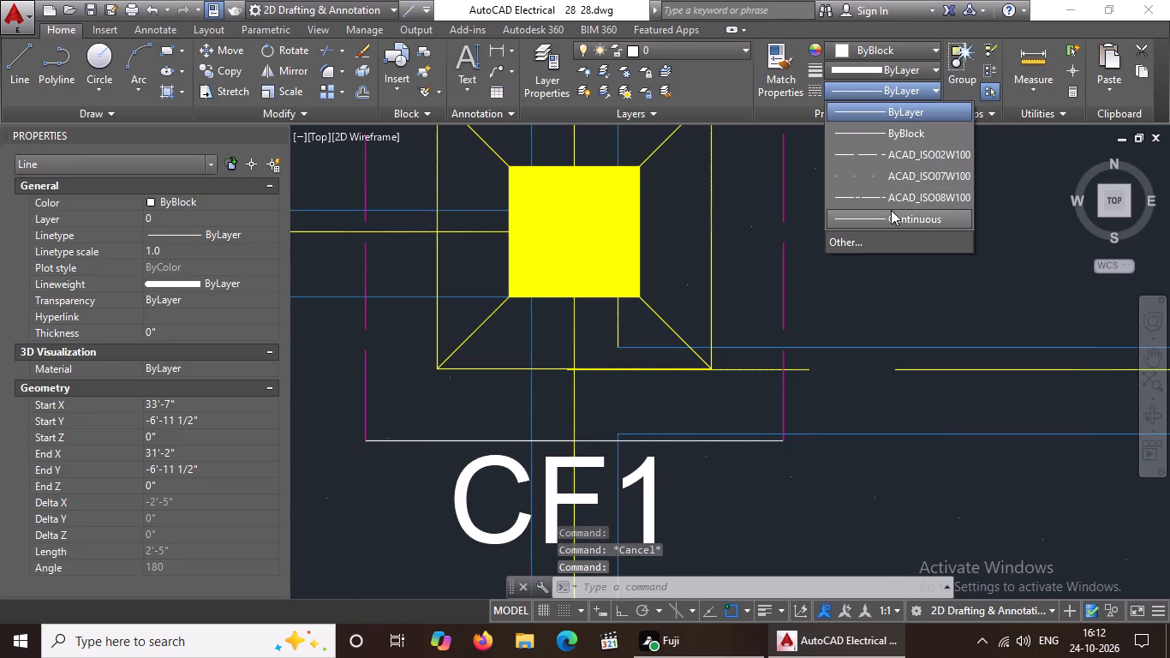
{"action": "left_click", "coordinate": [873, 153]}
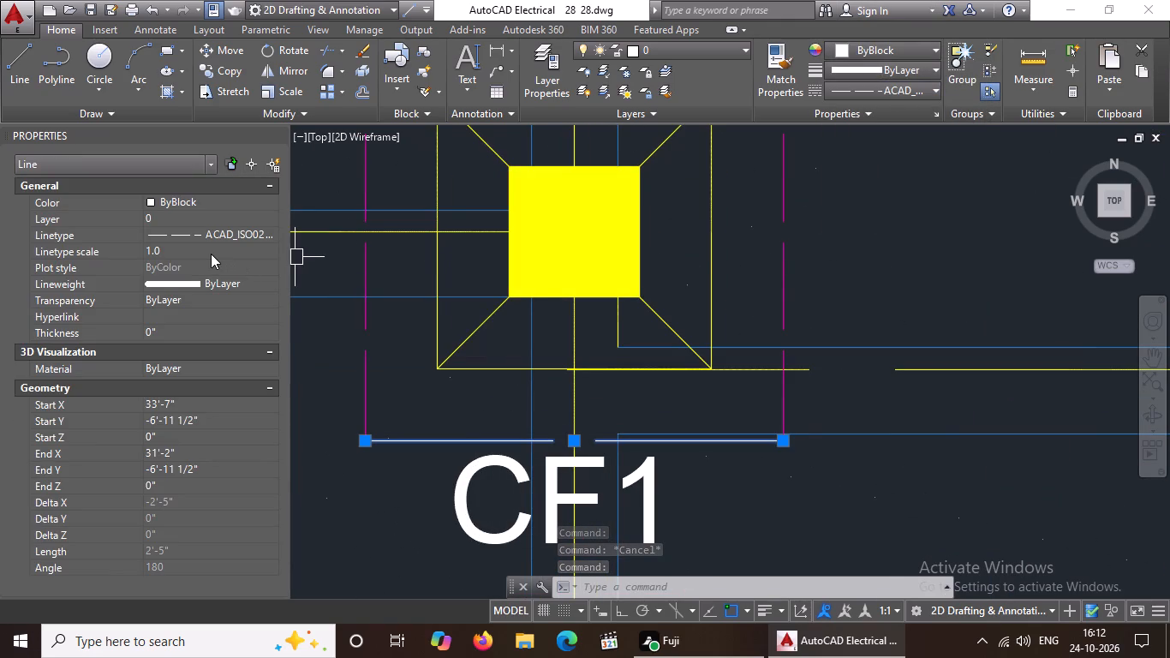
{"action": "left_click", "coordinate": [210, 254]}
{"action": "key", "text": "BackSpace"}
{"action": "key", "text": "BackSpace"}
{"action": "key", "text": "BackSpace"}
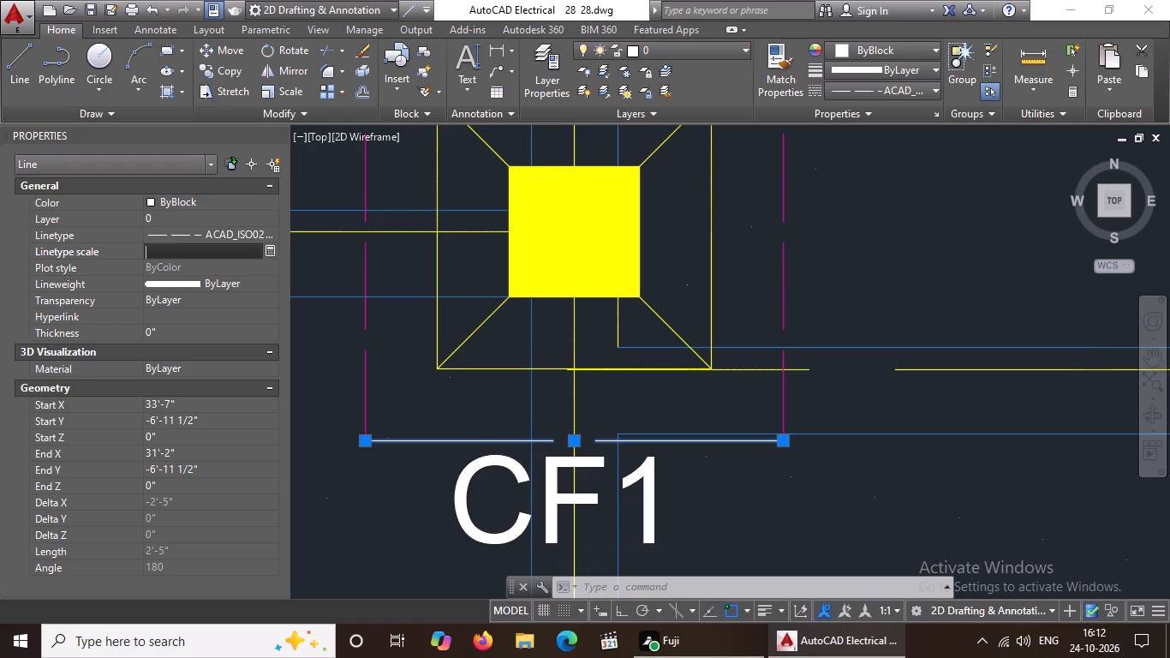
{"action": "type", "text": "0.5"}
{"action": "key", "text": "Return"}
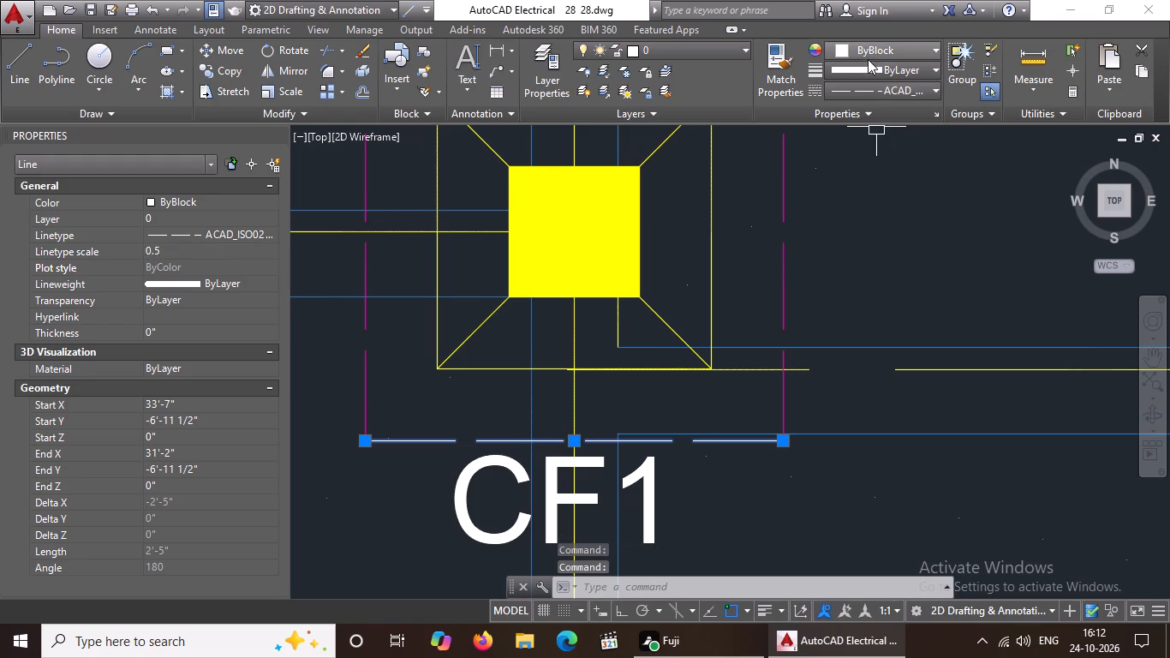
{"action": "left_click", "coordinate": [875, 52]}
{"action": "left_click", "coordinate": [837, 261]}
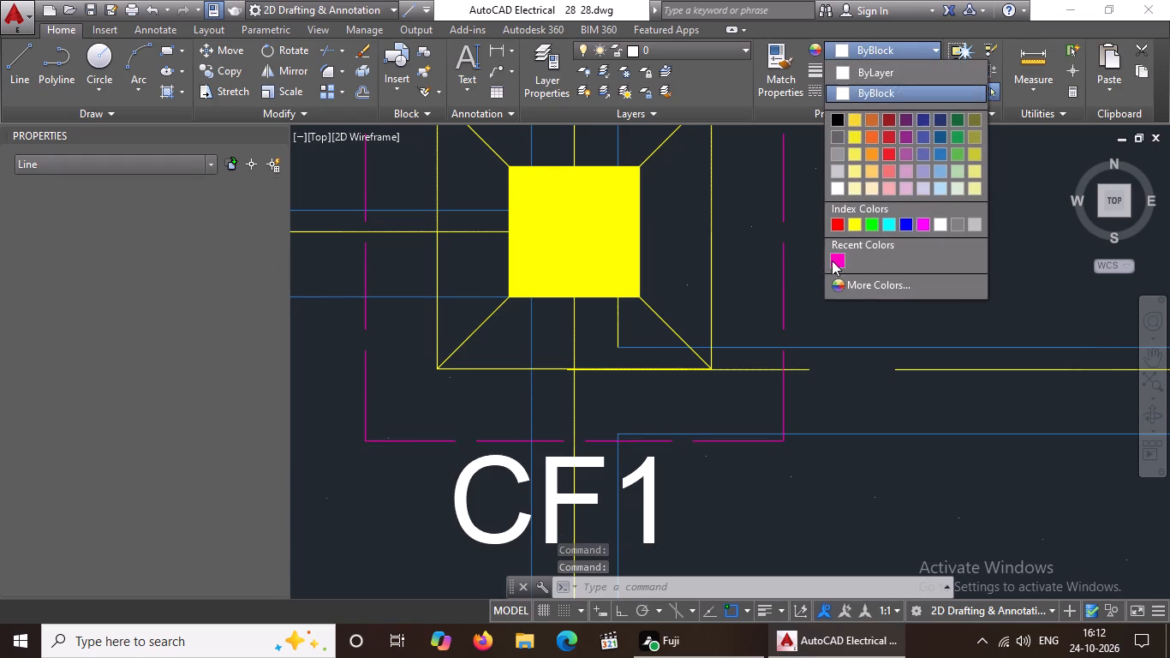
Set the outer square's upper and right dashed edges to colour 220 on the neighbouring white footing, between the middle and rightmost columns.
{"action": "scroll", "coordinate": [687, 252], "scroll_direction": "down", "scroll_amount": 3}
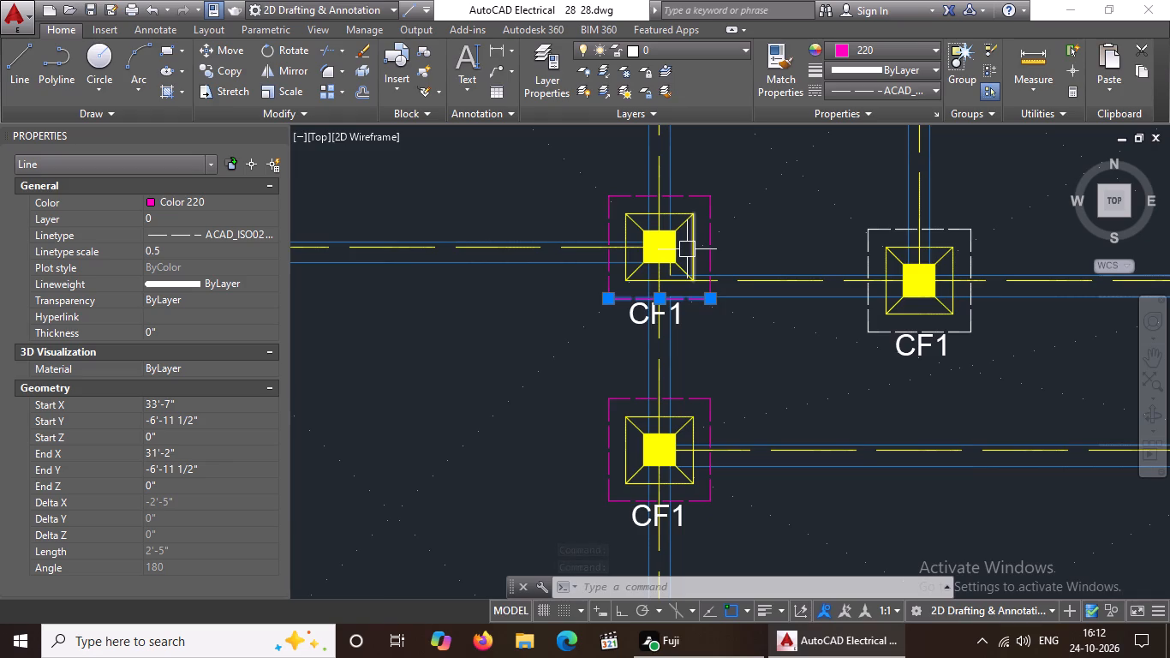
{"action": "scroll", "coordinate": [683, 340], "scroll_direction": "down", "scroll_amount": 3}
{"action": "scroll", "coordinate": [748, 320], "scroll_direction": "up", "scroll_amount": 3}
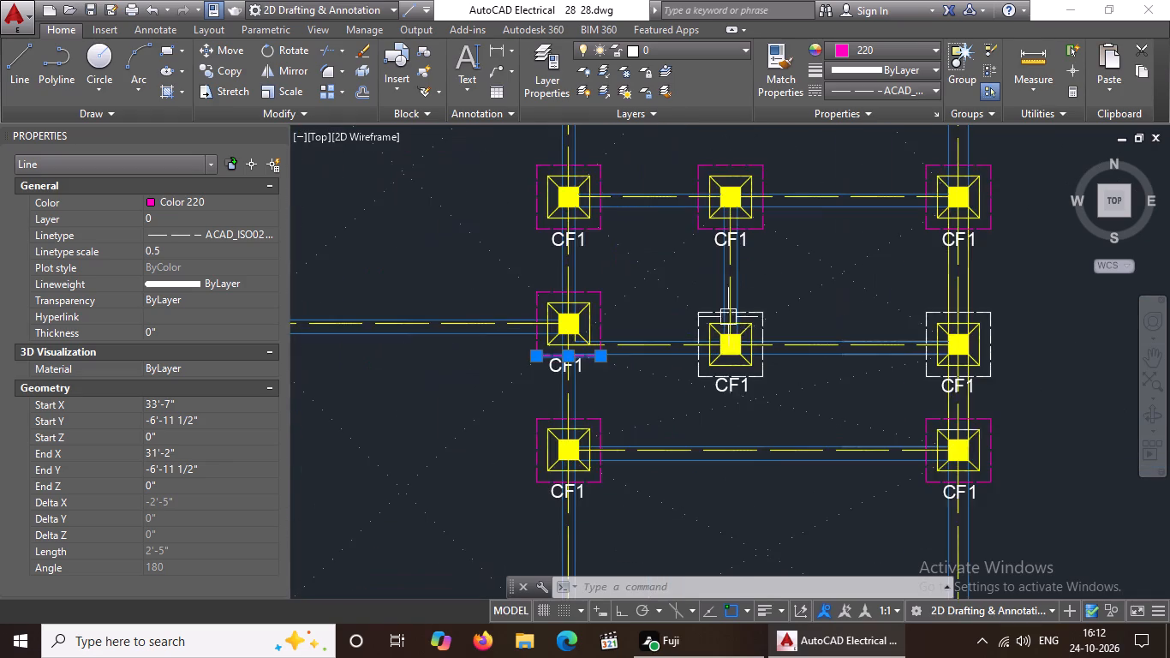
{"action": "scroll", "coordinate": [727, 315], "scroll_direction": "up", "scroll_amount": 3}
{"action": "left_click", "coordinate": [671, 300]}
{"action": "left_click", "coordinate": [929, 40]}
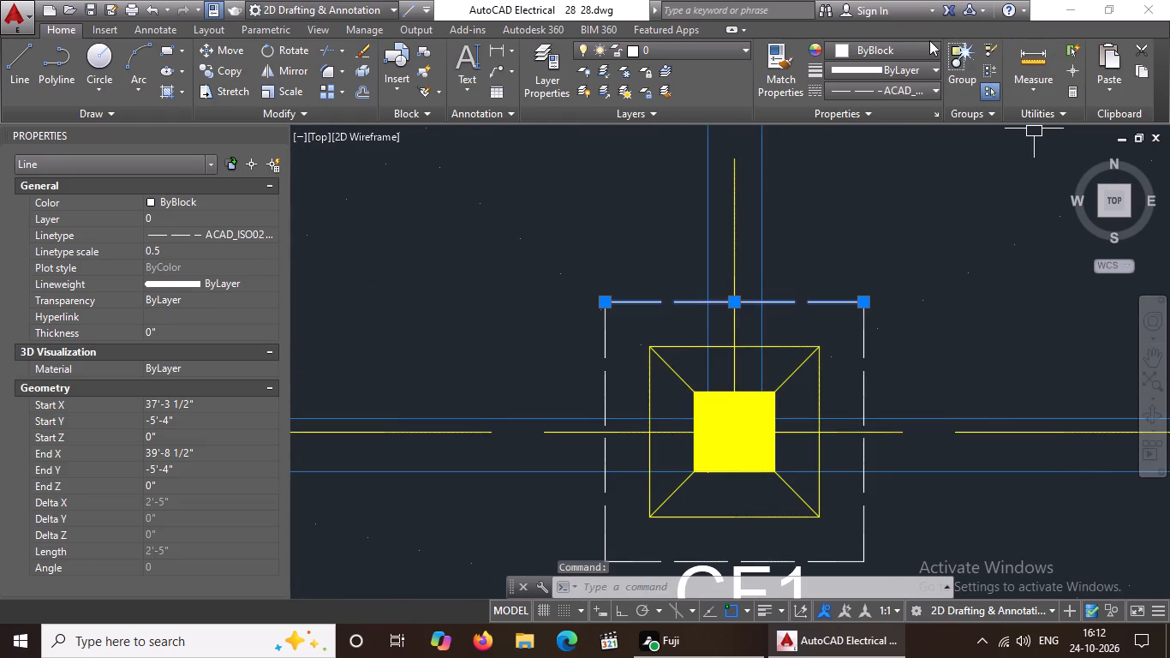
{"action": "left_click", "coordinate": [909, 46]}
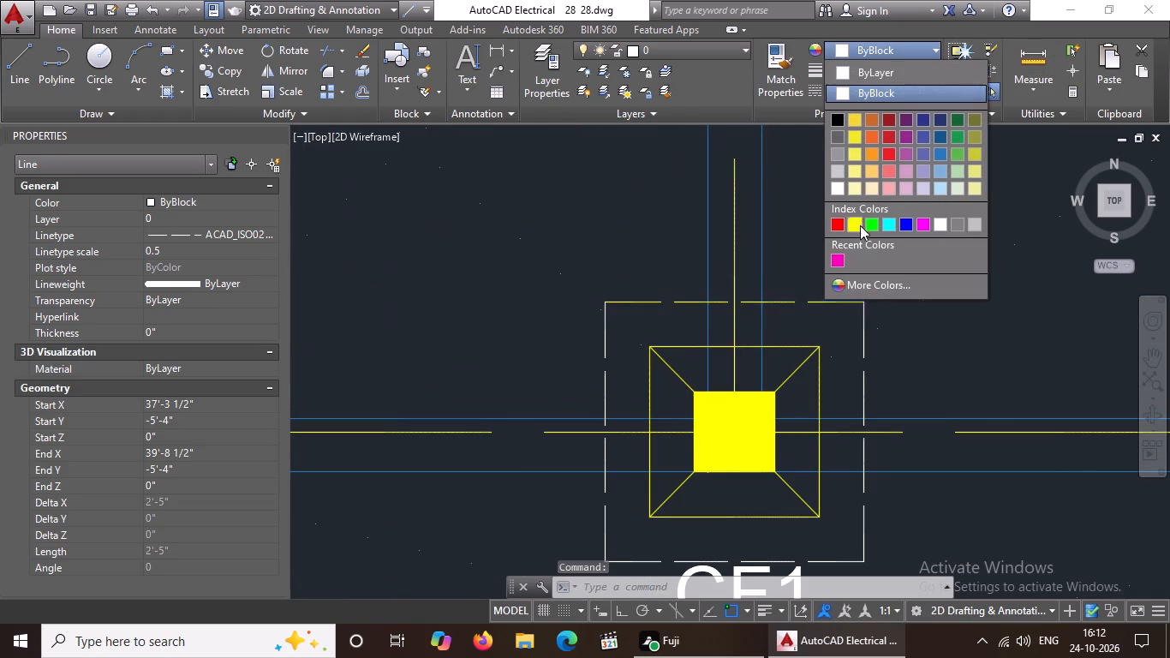
{"action": "left_click", "coordinate": [839, 258]}
{"action": "left_click", "coordinate": [869, 379]}
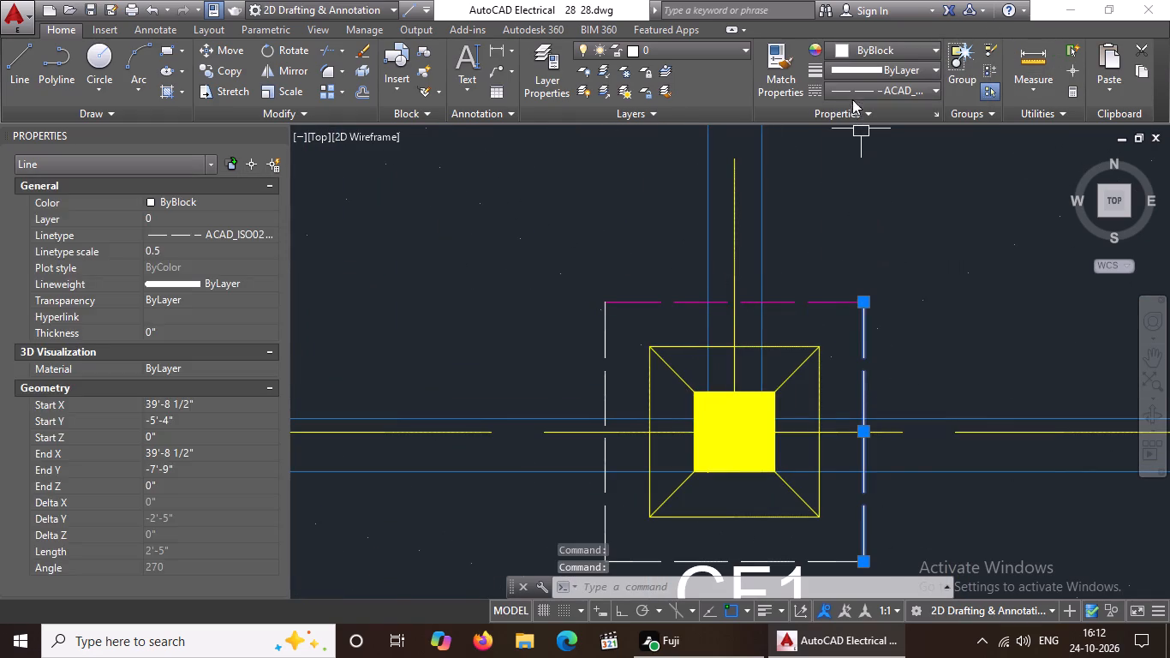
{"action": "left_click", "coordinate": [857, 42]}
{"action": "left_click", "coordinate": [839, 257]}
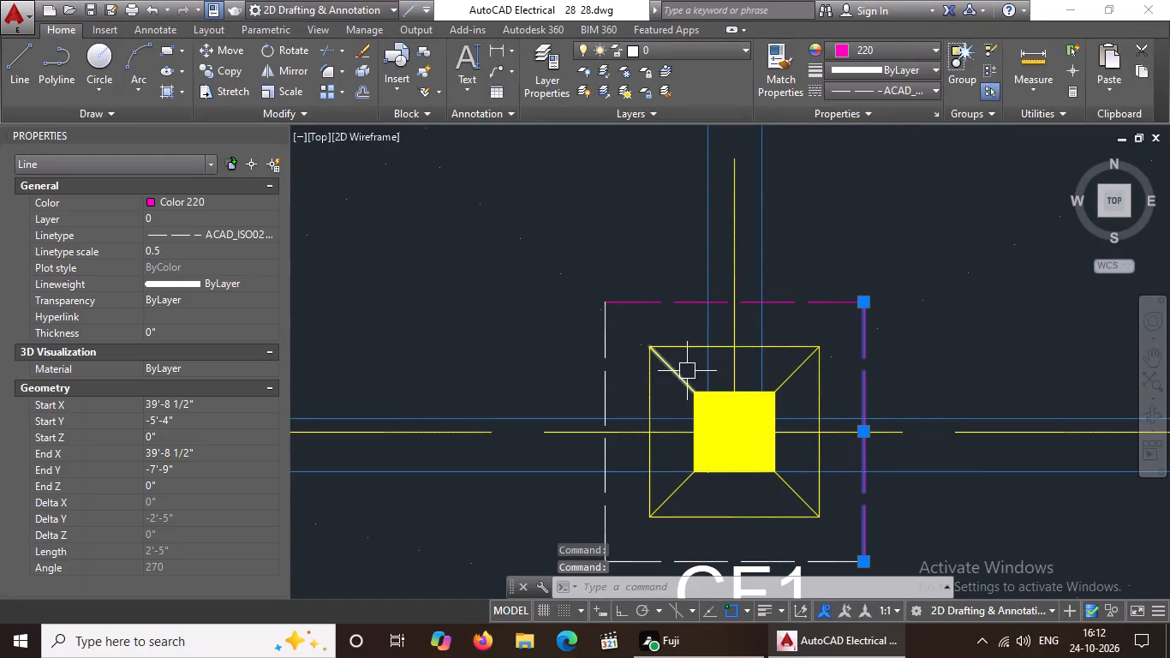
Set the left and lower dashed edges of that in-between footing's outer square to colour 220.
{"action": "left_click", "coordinate": [601, 366]}
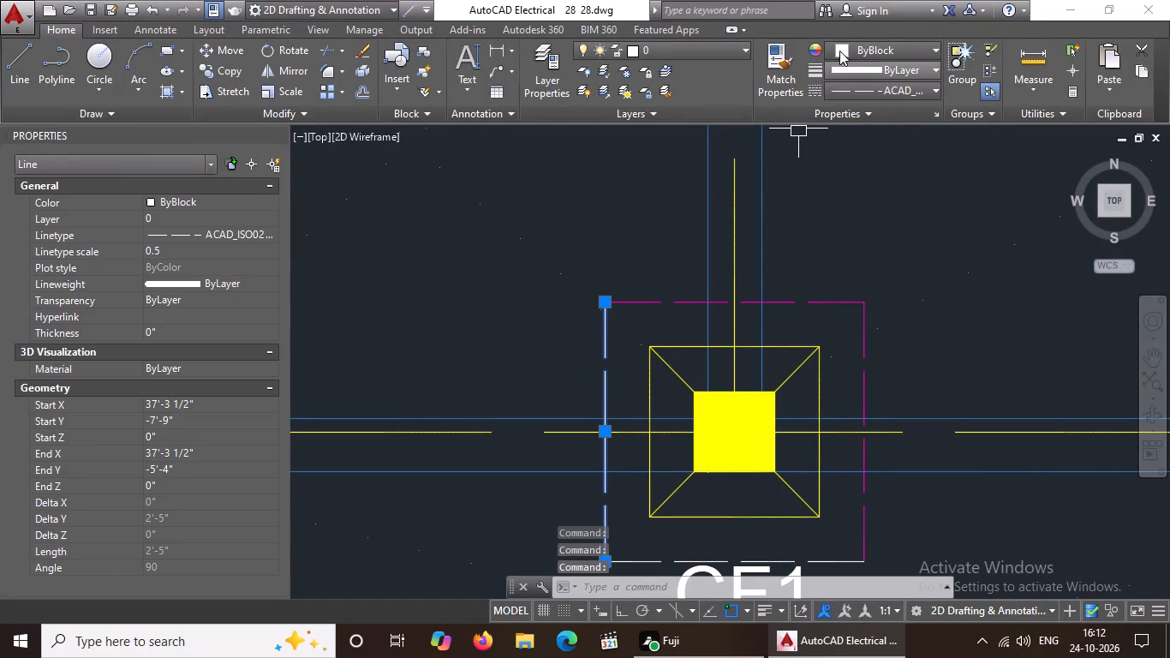
{"action": "left_click", "coordinate": [845, 47]}
{"action": "left_click", "coordinate": [845, 257]}
{"action": "key", "text": "Escape"}
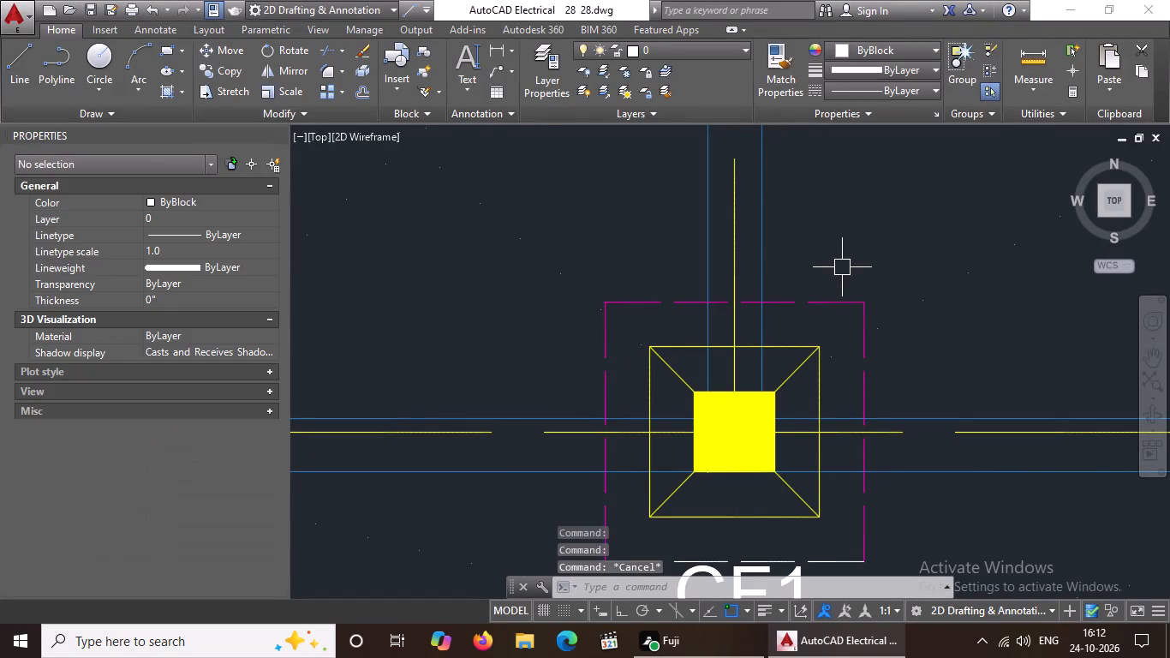
{"action": "scroll", "coordinate": [842, 268], "scroll_direction": "down", "scroll_amount": 3}
{"action": "scroll", "coordinate": [776, 396], "scroll_direction": "up", "scroll_amount": 4}
{"action": "left_click", "coordinate": [776, 362]}
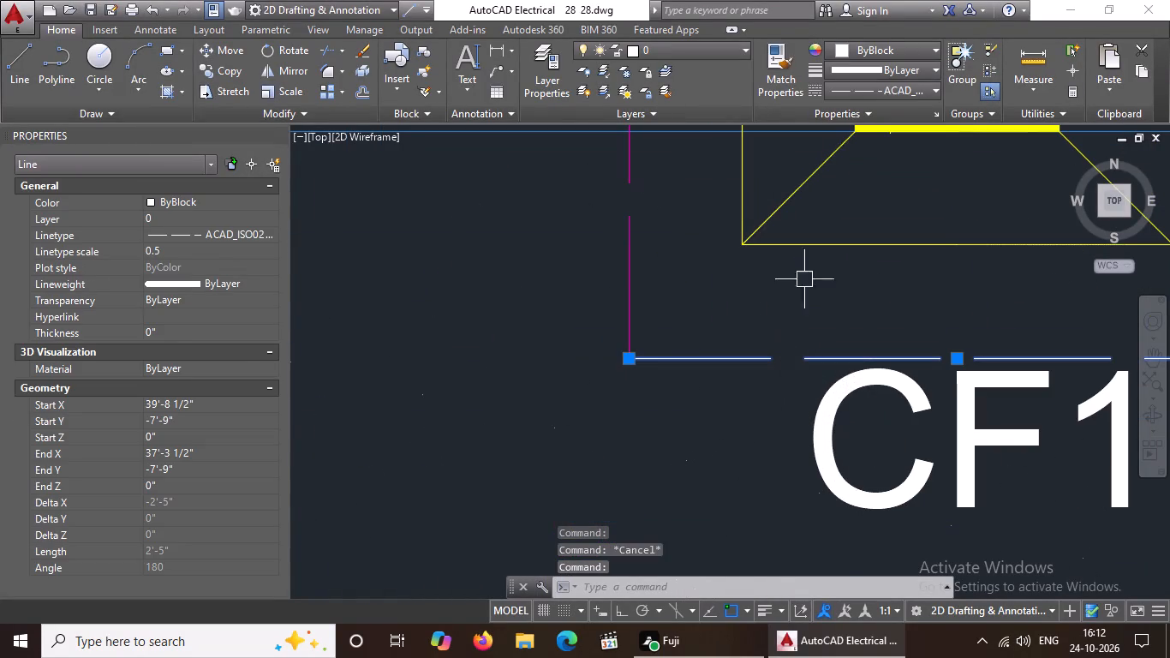
{"action": "left_click", "coordinate": [884, 40]}
{"action": "left_click", "coordinate": [888, 36]}
{"action": "left_click", "coordinate": [888, 42]}
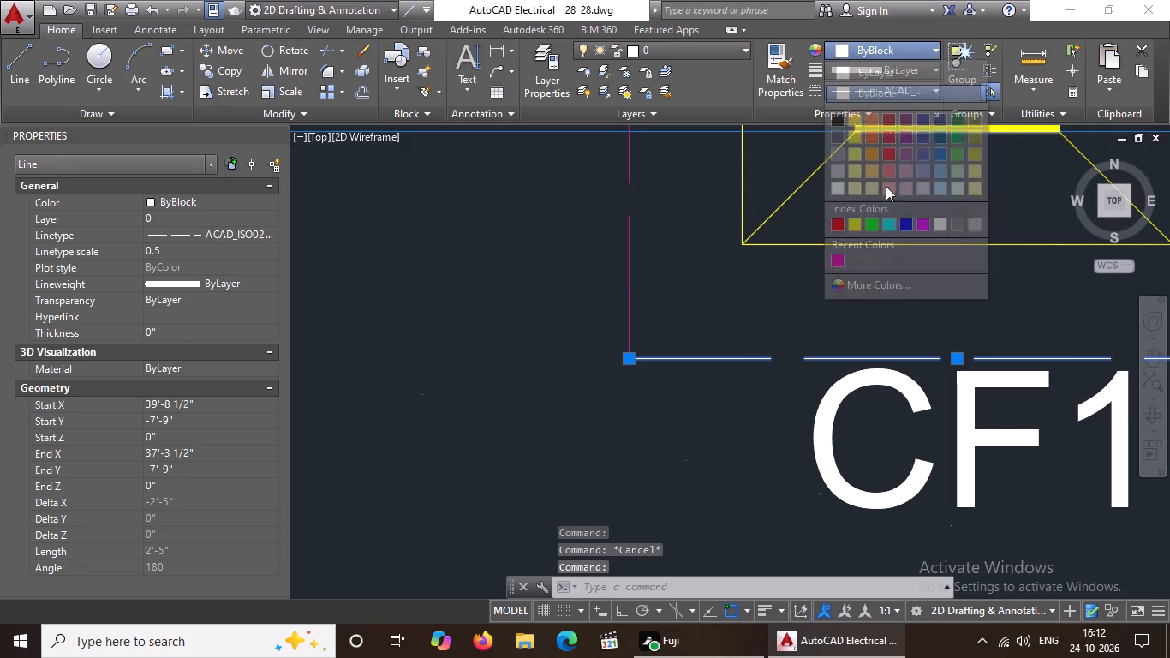
{"action": "left_click", "coordinate": [839, 260]}
{"action": "scroll", "coordinate": [814, 270], "scroll_direction": "down", "scroll_amount": 4}
{"action": "key", "text": "Escape"}
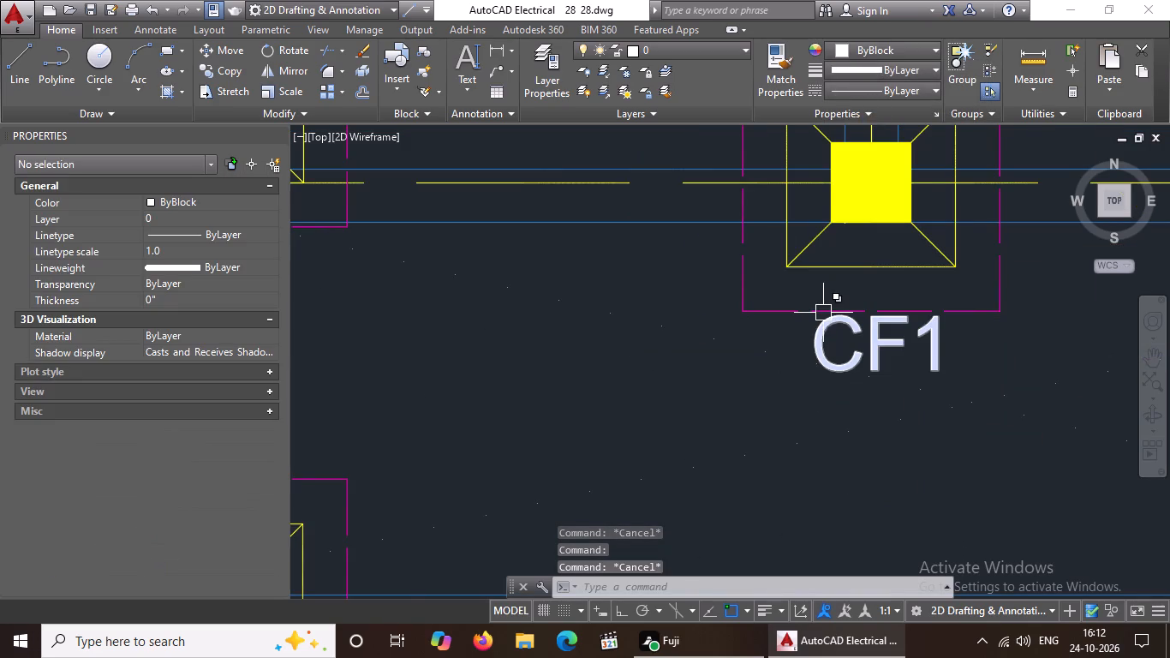
Set the outer square's upper and left dashed edges to colour 220 on the remaining white footing in the rightmost column.
{"action": "scroll", "coordinate": [824, 314], "scroll_direction": "down", "scroll_amount": 5}
{"action": "scroll", "coordinate": [1024, 292], "scroll_direction": "up", "scroll_amount": 3}
{"action": "scroll", "coordinate": [782, 222], "scroll_direction": "up", "scroll_amount": 2}
{"action": "left_click", "coordinate": [743, 200]}
{"action": "left_click", "coordinate": [896, 42]}
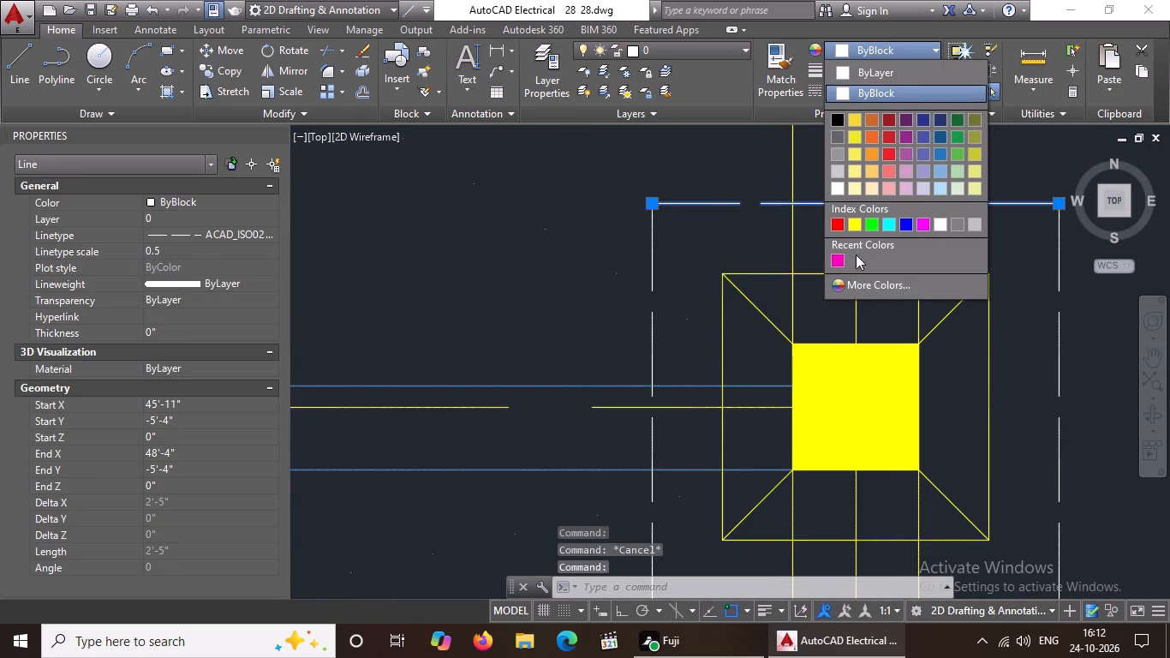
{"action": "left_click", "coordinate": [830, 260]}
{"action": "key", "text": "Escape"}
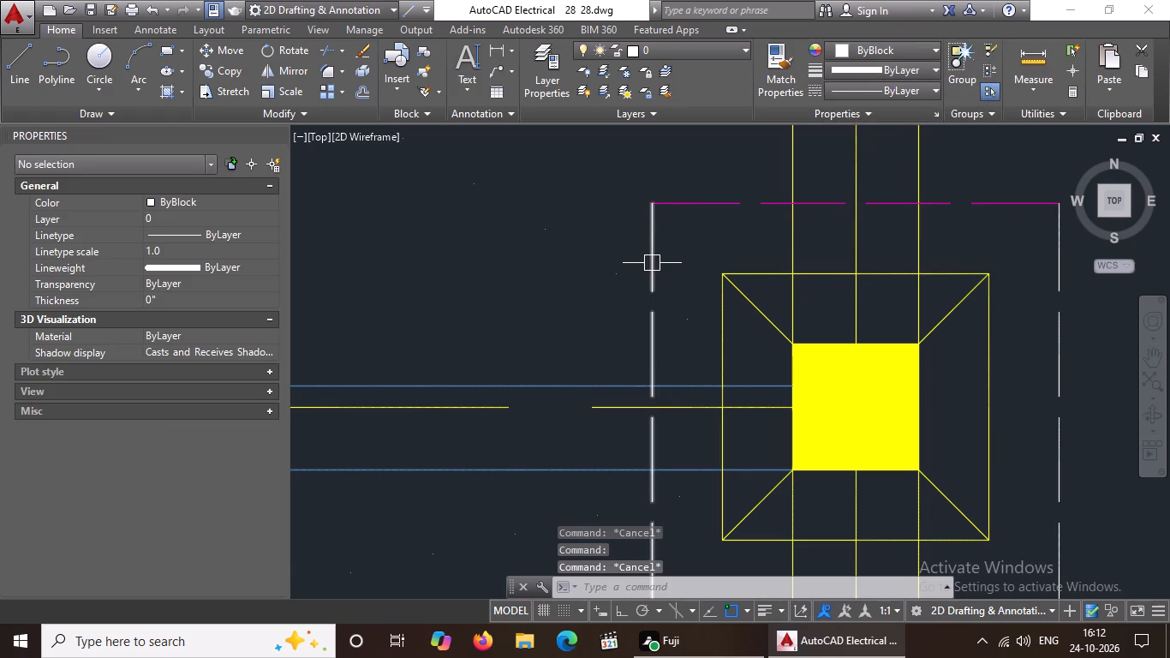
{"action": "left_click", "coordinate": [652, 260]}
{"action": "left_click", "coordinate": [842, 44]}
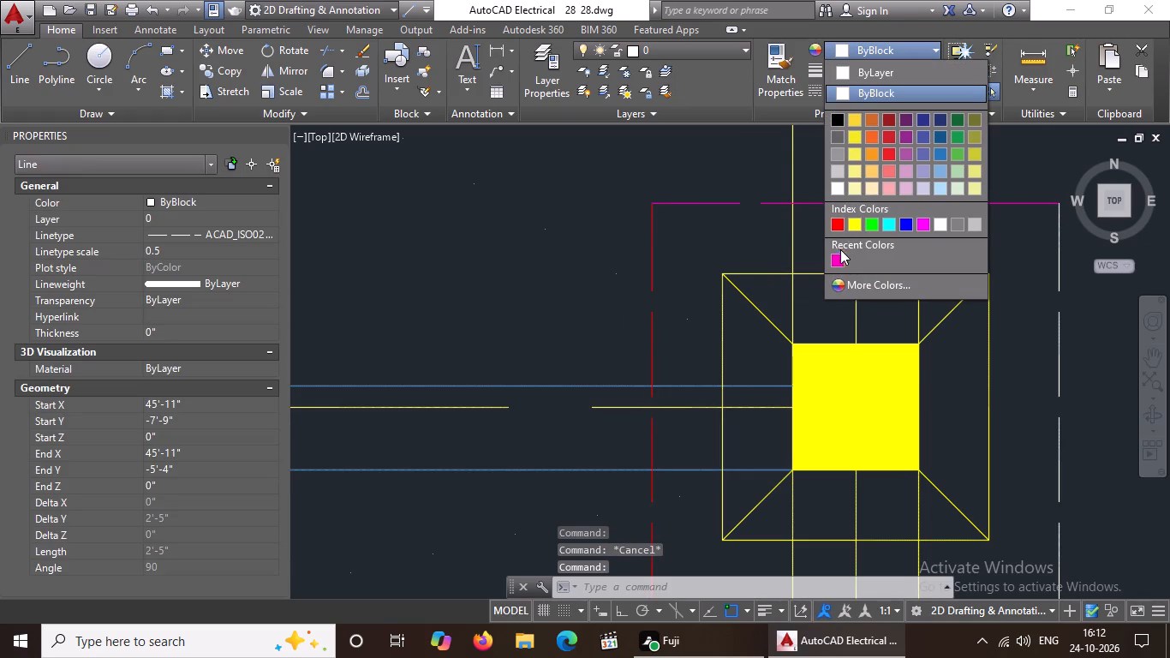
{"action": "left_click", "coordinate": [839, 253]}
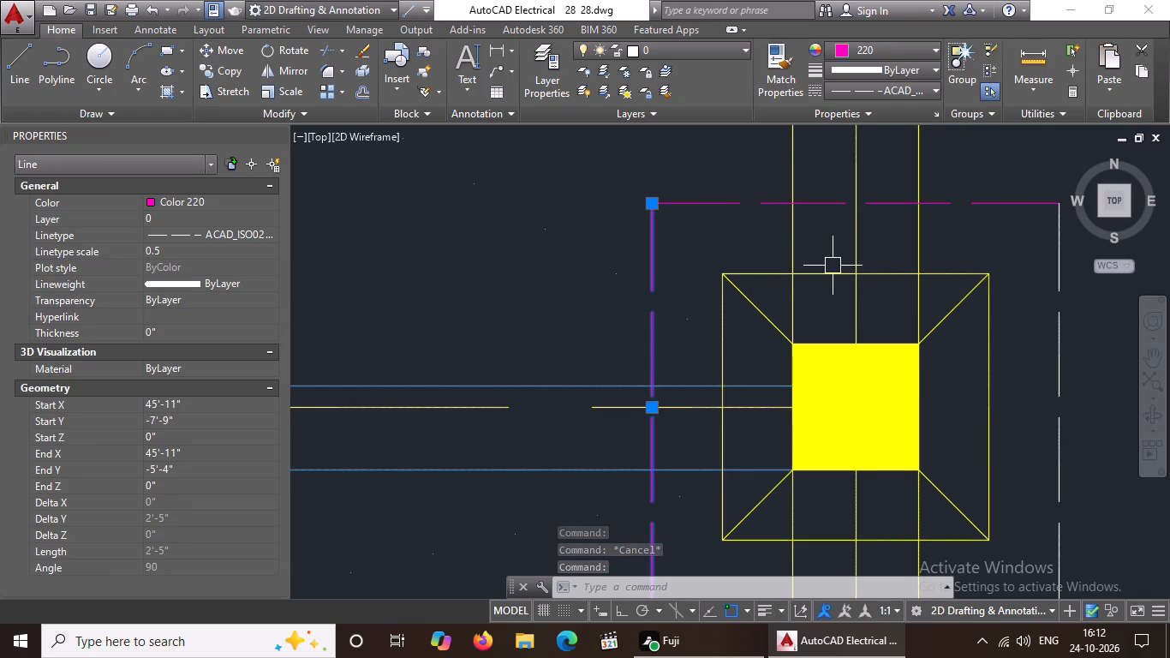
{"action": "key", "text": "Escape"}
Set the right dashed edge of the same rightmost-column footing's outer square to colour 220.
{"action": "scroll", "coordinate": [907, 264], "scroll_direction": "down", "scroll_amount": 3}
{"action": "scroll", "coordinate": [957, 284], "scroll_direction": "up", "scroll_amount": 3}
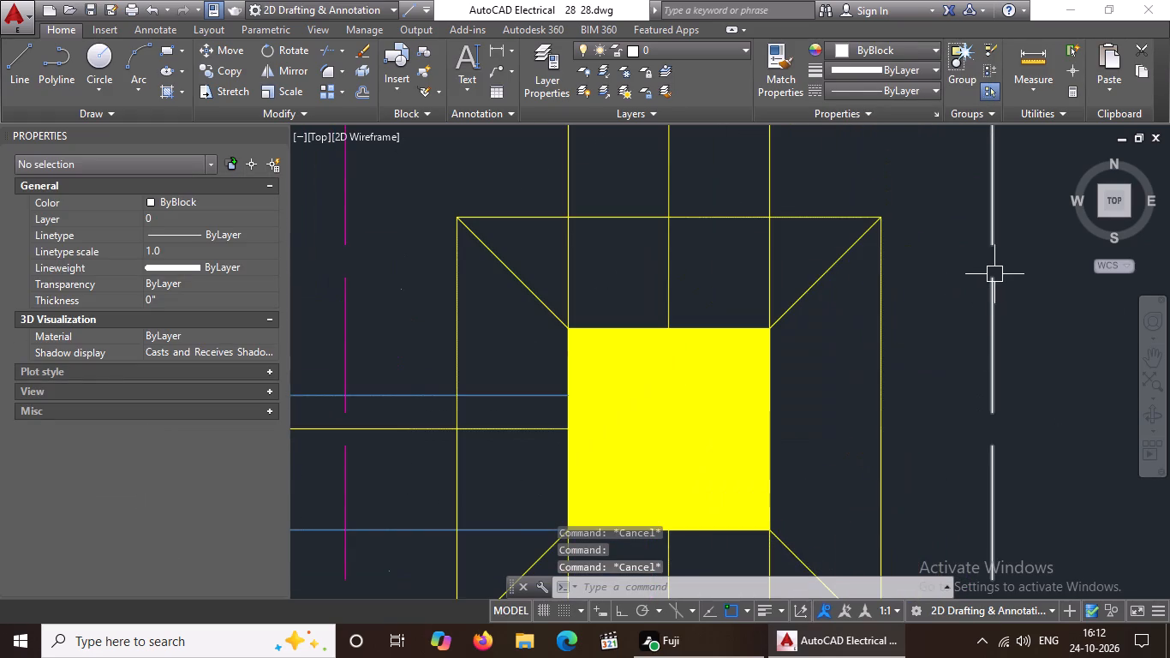
{"action": "left_click", "coordinate": [995, 273]}
{"action": "left_click", "coordinate": [894, 45]}
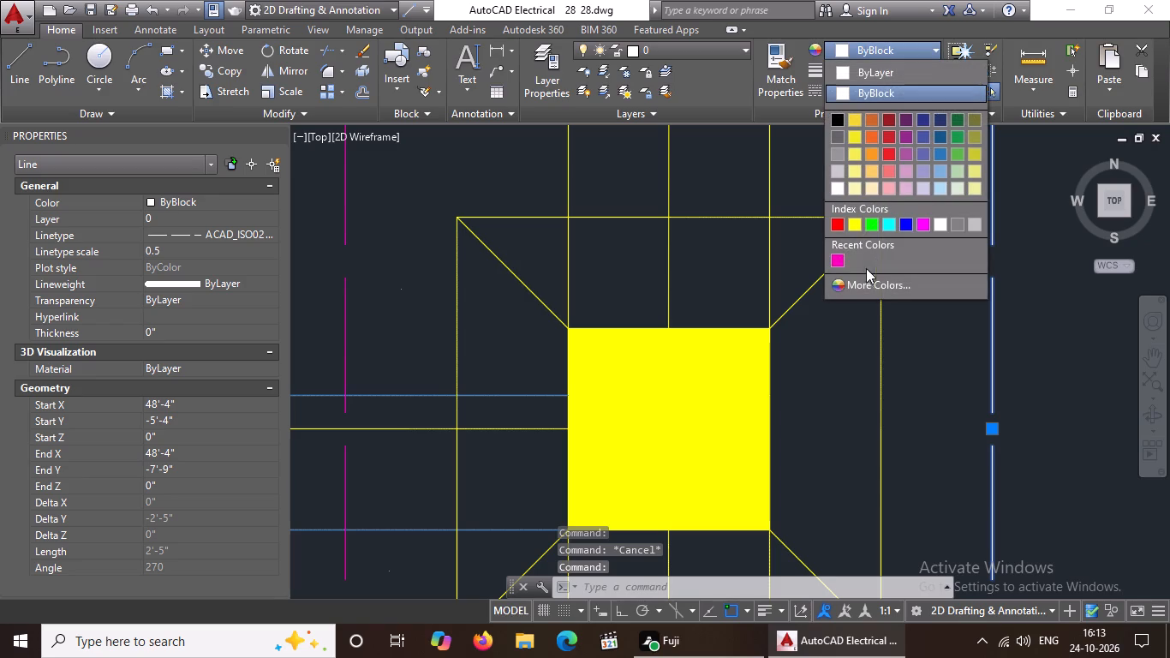
{"action": "left_click", "coordinate": [834, 259]}
{"action": "scroll", "coordinate": [857, 248], "scroll_direction": "down", "scroll_amount": 4}
{"action": "key", "text": "Escape"}
Set the lower dashed edge of that footing's outer square, just above its CF1 label, to colour 220.
{"action": "scroll", "coordinate": [872, 362], "scroll_direction": "up", "scroll_amount": 3}
{"action": "left_click", "coordinate": [866, 404]}
{"action": "left_click", "coordinate": [861, 396]}
{"action": "left_click", "coordinate": [867, 382]}
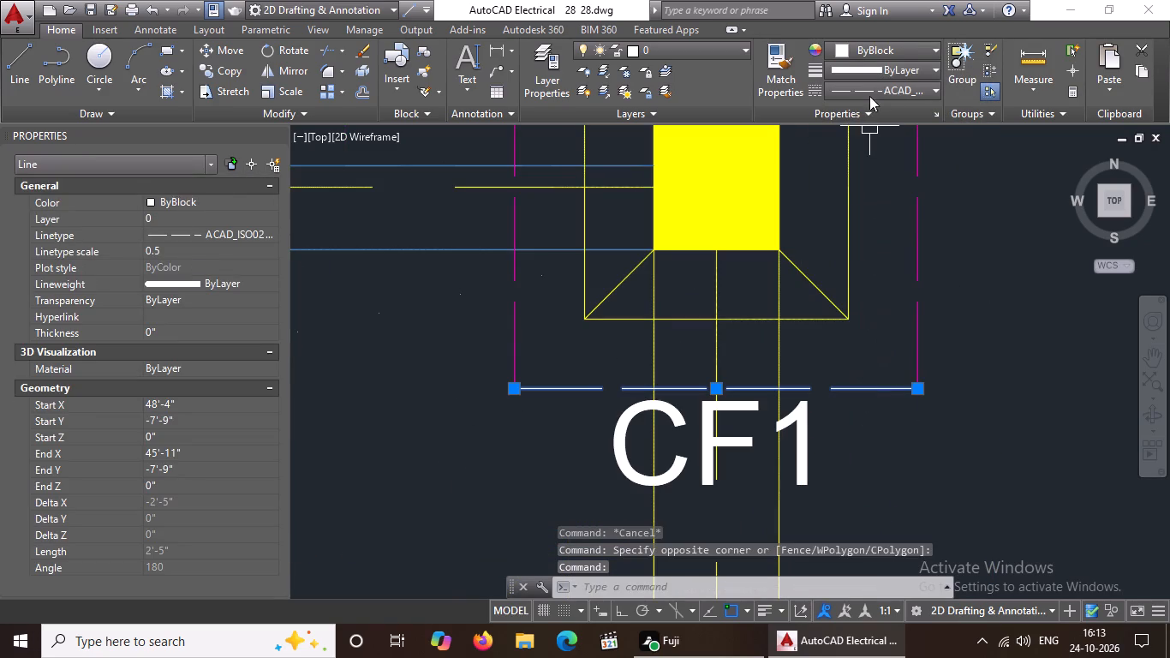
{"action": "left_click", "coordinate": [880, 46]}
{"action": "left_click", "coordinate": [834, 250]}
{"action": "scroll", "coordinate": [854, 280], "scroll_direction": "down", "scroll_amount": 3}
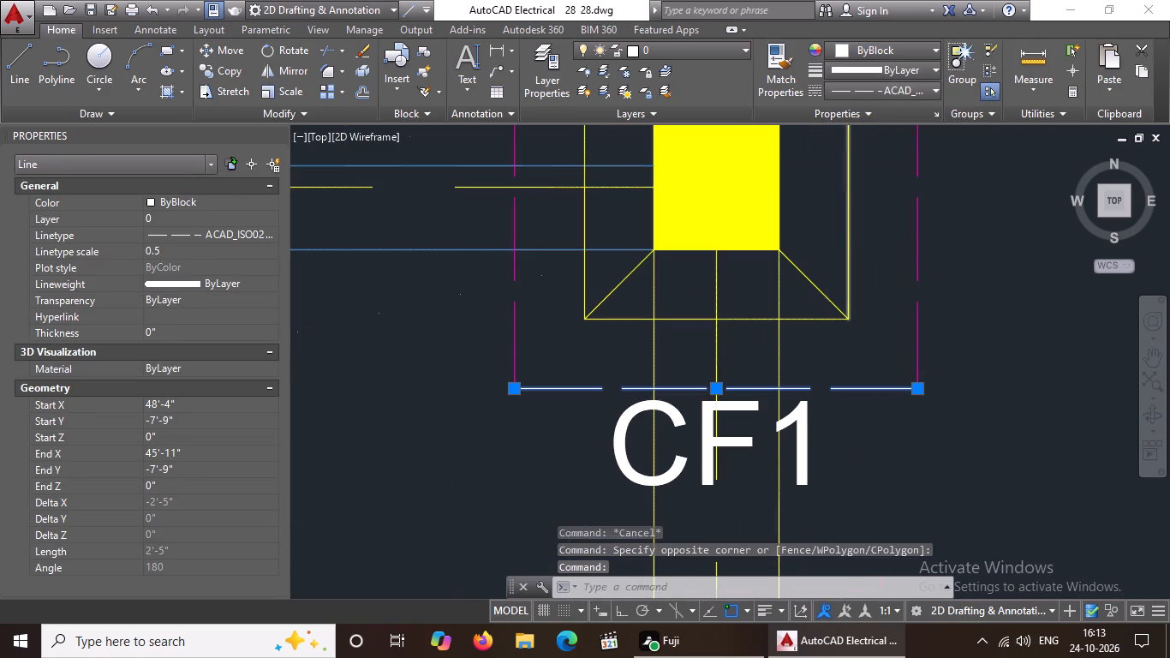
{"action": "scroll", "coordinate": [856, 284], "scroll_direction": "down", "scroll_amount": 3}
{"action": "left_click", "coordinate": [887, 42]}
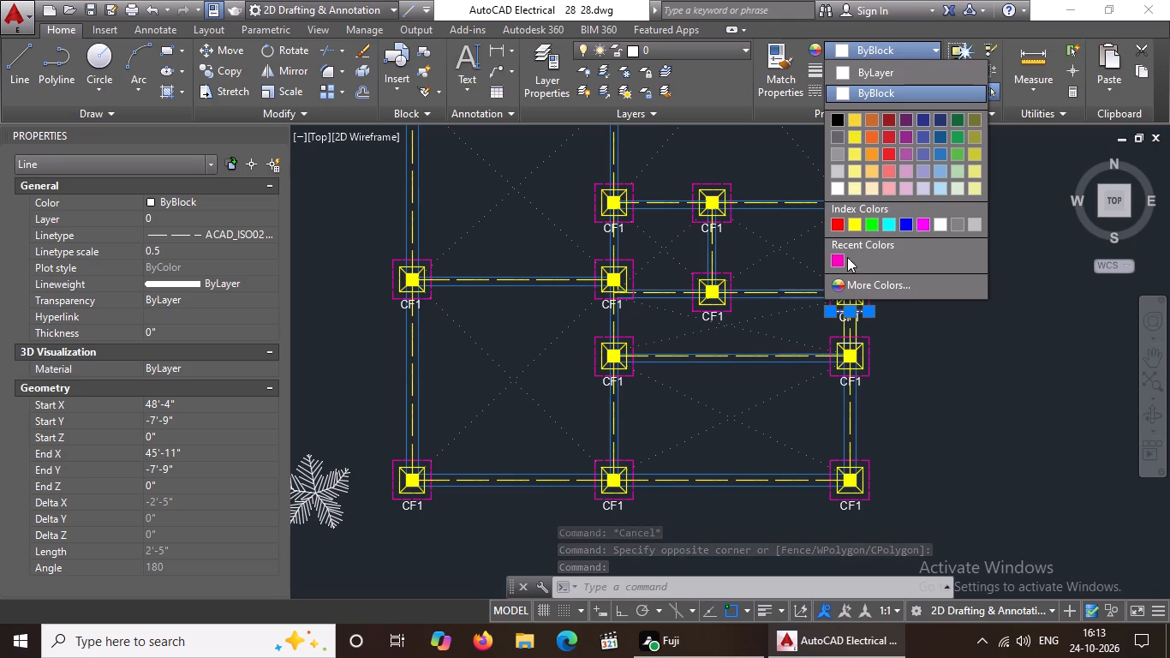
{"action": "left_click", "coordinate": [833, 254]}
{"action": "scroll", "coordinate": [862, 276], "scroll_direction": "down", "scroll_amount": 5}
{"action": "key", "text": "Escape"}
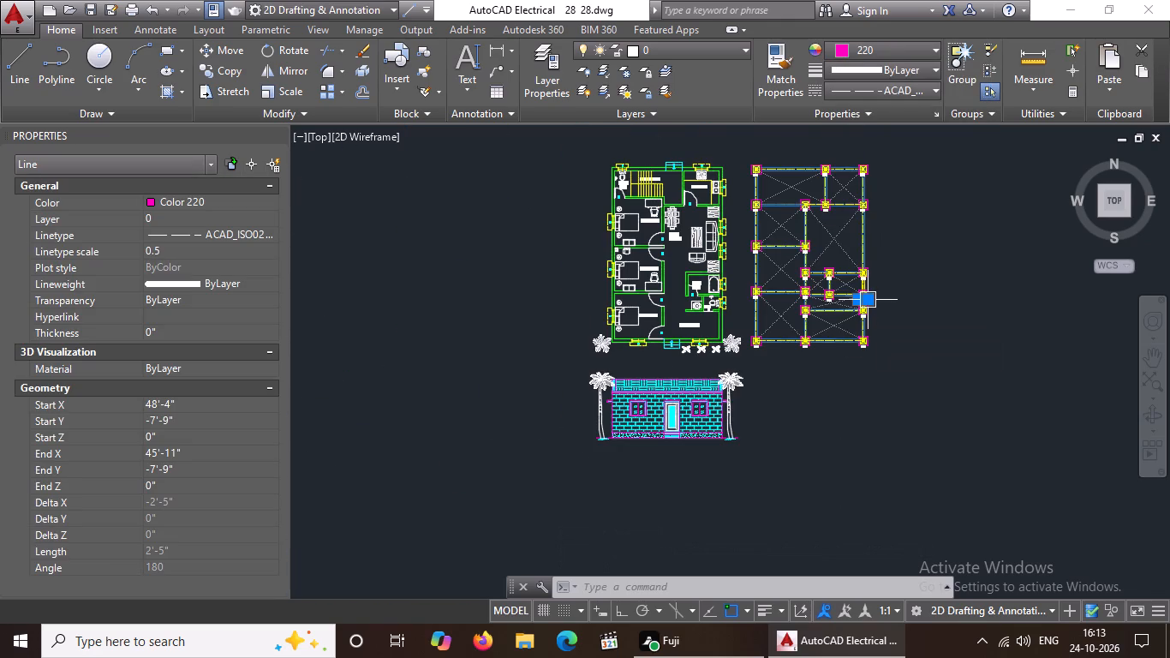
{"action": "key", "text": "Escape"}
Set the floor plan's VERANDAH label and the lowest BEDROOM label to colour 220.
{"action": "scroll", "coordinate": [890, 260], "scroll_direction": "up", "scroll_amount": 4}
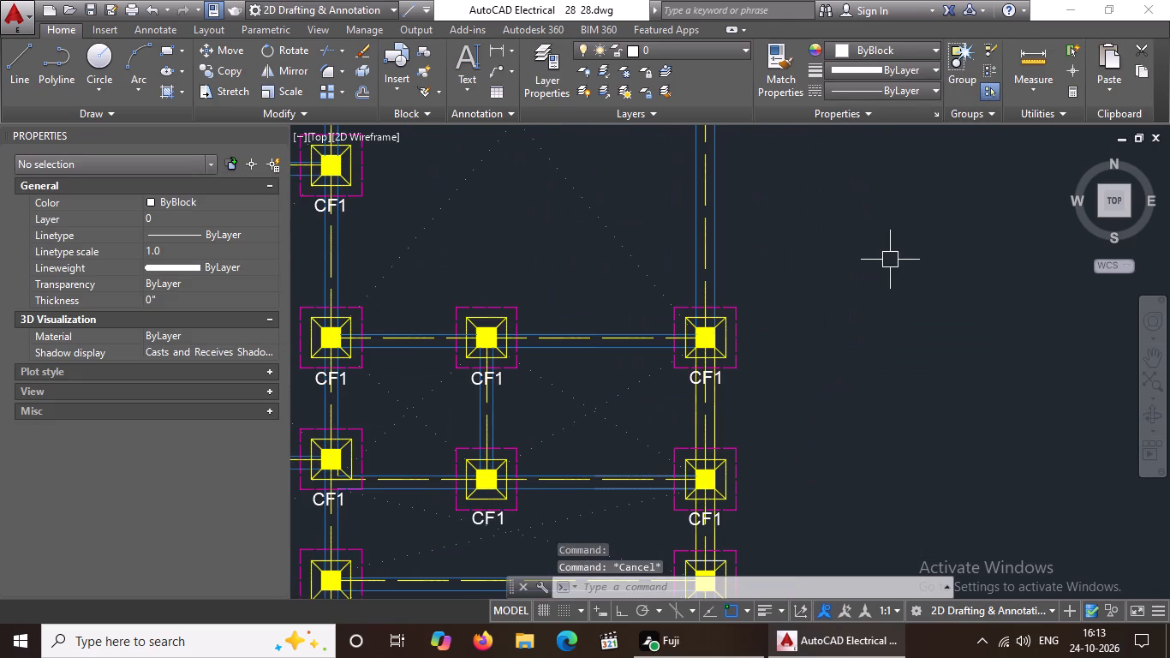
{"action": "scroll", "coordinate": [678, 326], "scroll_direction": "down", "scroll_amount": 2}
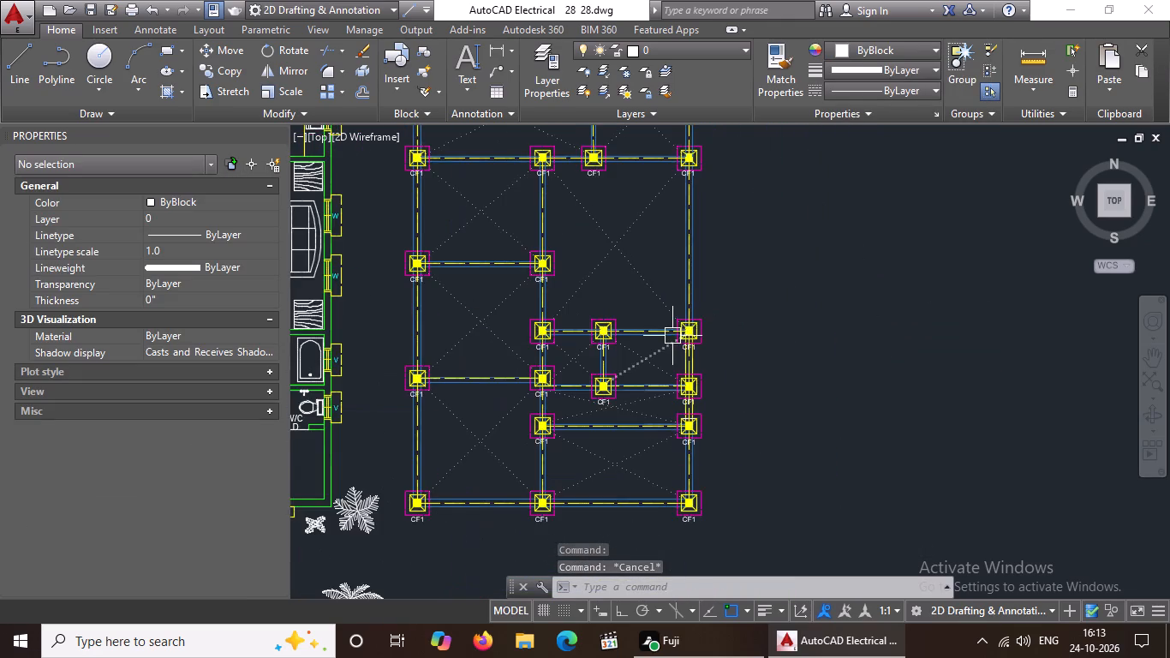
{"action": "scroll", "coordinate": [673, 336], "scroll_direction": "down", "scroll_amount": 1}
{"action": "middle_click_drag", "start_coordinate": [347, 357], "coordinate": [481, 401]}
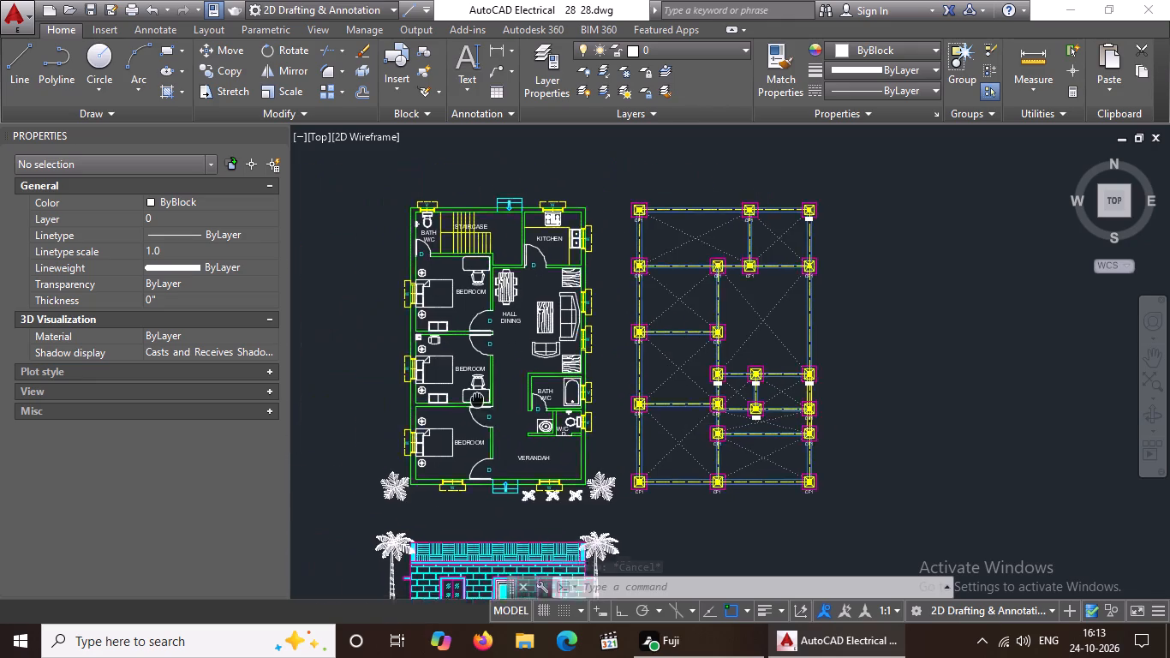
{"action": "middle_click_drag", "start_coordinate": [481, 401], "coordinate": [487, 406]}
{"action": "scroll", "coordinate": [540, 488], "scroll_direction": "up", "scroll_amount": 1}
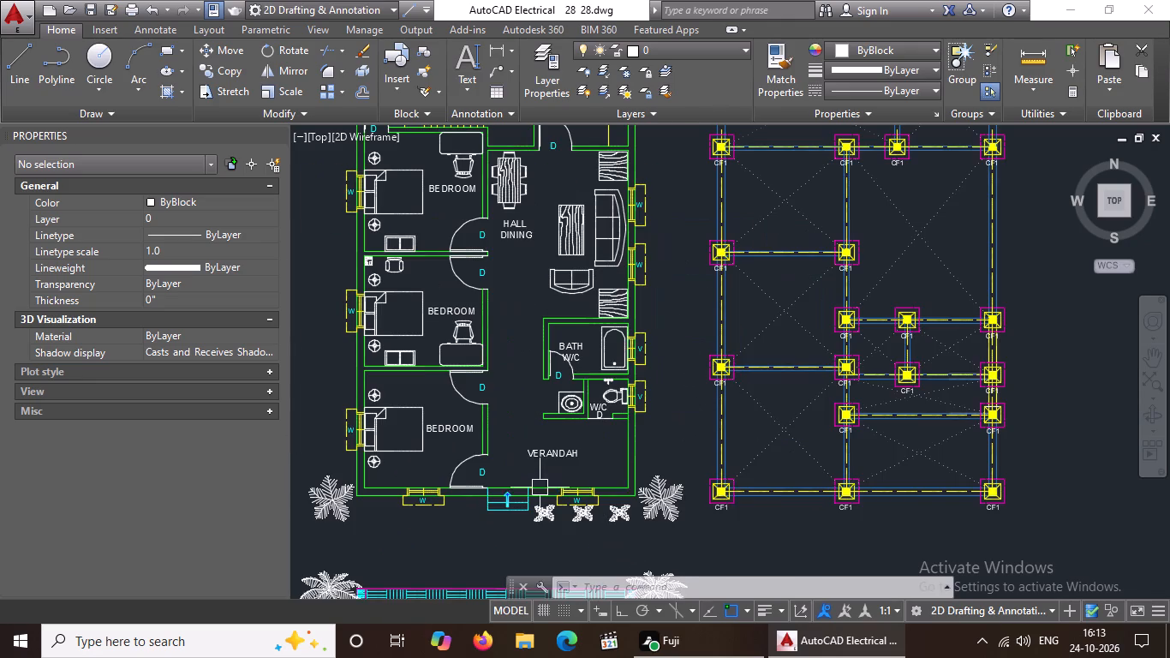
{"action": "scroll", "coordinate": [558, 460], "scroll_direction": "up", "scroll_amount": 2}
{"action": "left_click", "coordinate": [558, 446]}
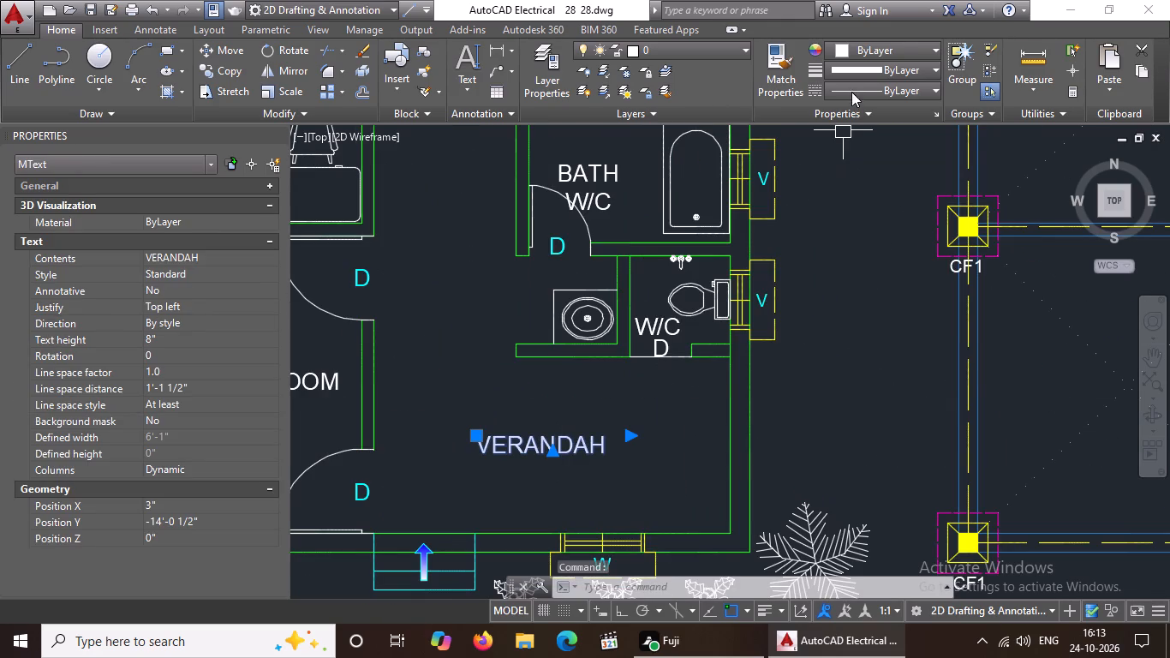
{"action": "left_click", "coordinate": [851, 50]}
{"action": "left_click", "coordinate": [833, 258]}
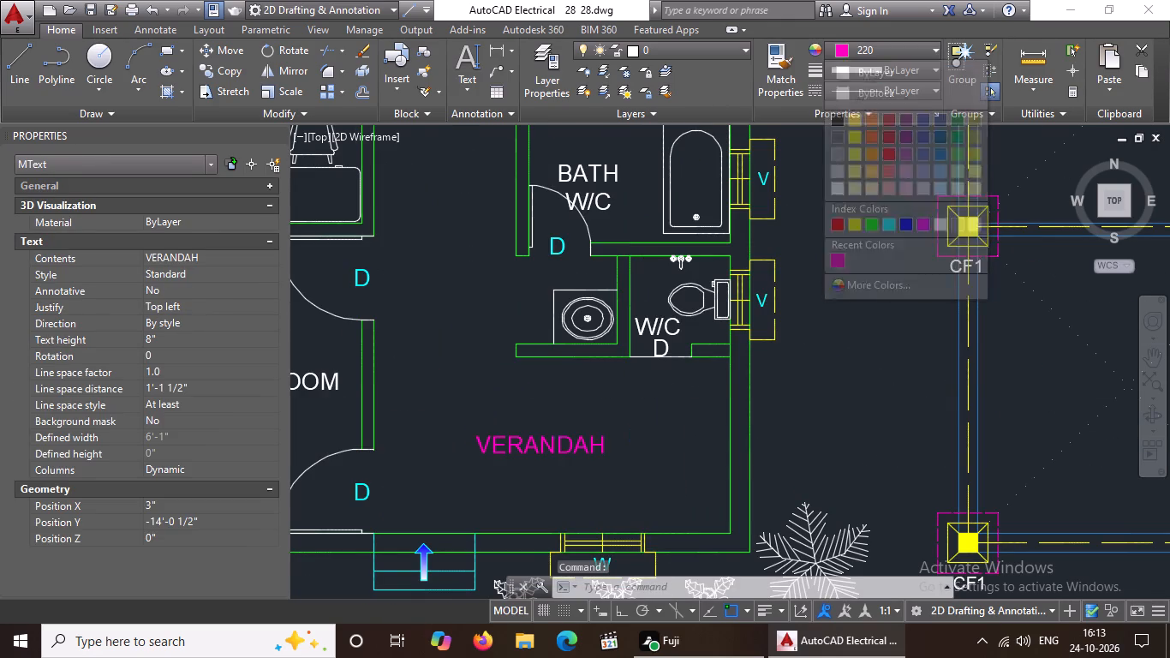
{"action": "scroll", "coordinate": [788, 293], "scroll_direction": "down", "scroll_amount": 4}
{"action": "left_click", "coordinate": [574, 332]}
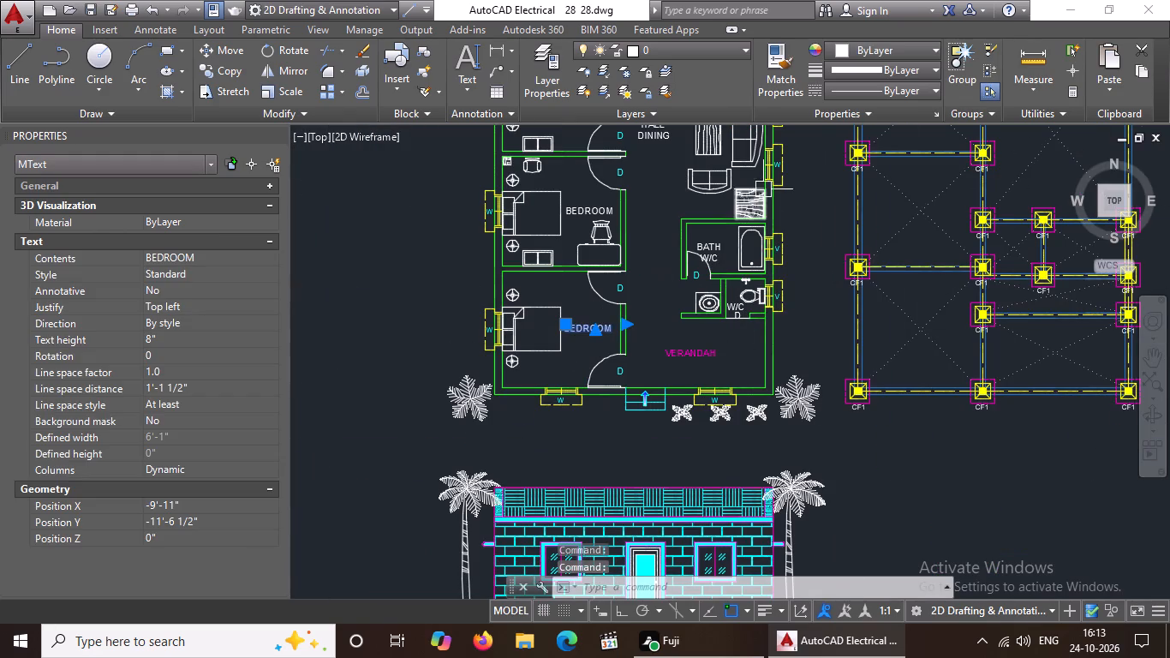
{"action": "left_click", "coordinate": [863, 46]}
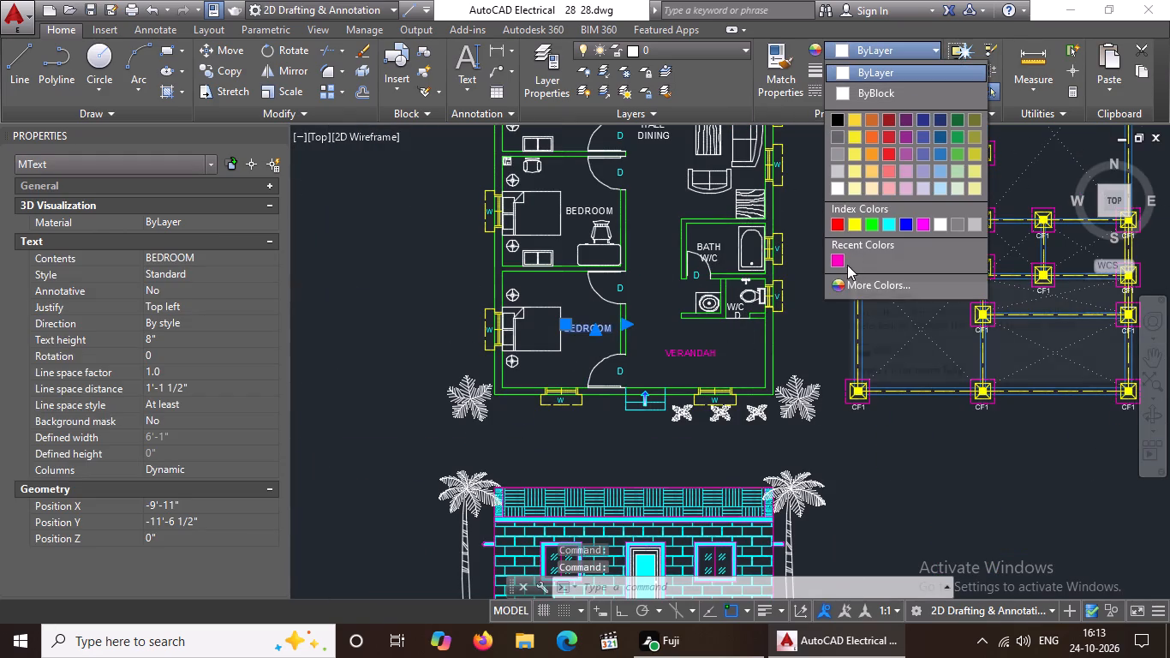
{"action": "left_click", "coordinate": [836, 260]}
Set the small toilet's W/C label and the BATH W/C label above it to colour 220.
{"action": "scroll", "coordinate": [602, 194], "scroll_direction": "up", "scroll_amount": 2}
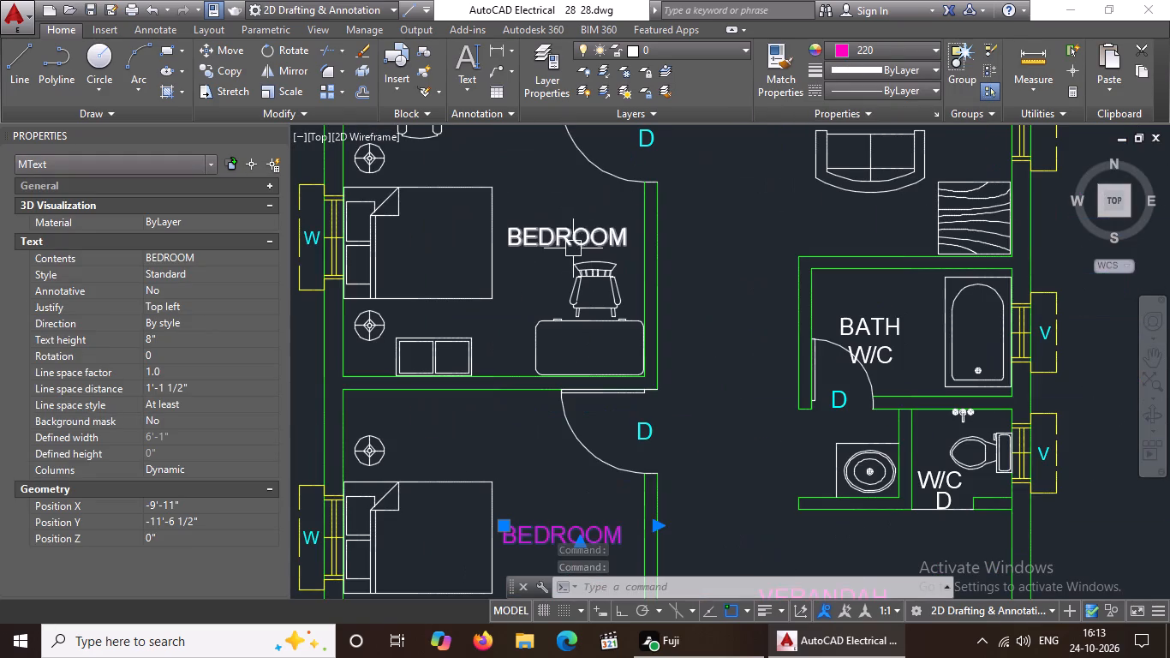
{"action": "scroll", "coordinate": [727, 322], "scroll_direction": "down", "scroll_amount": 2}
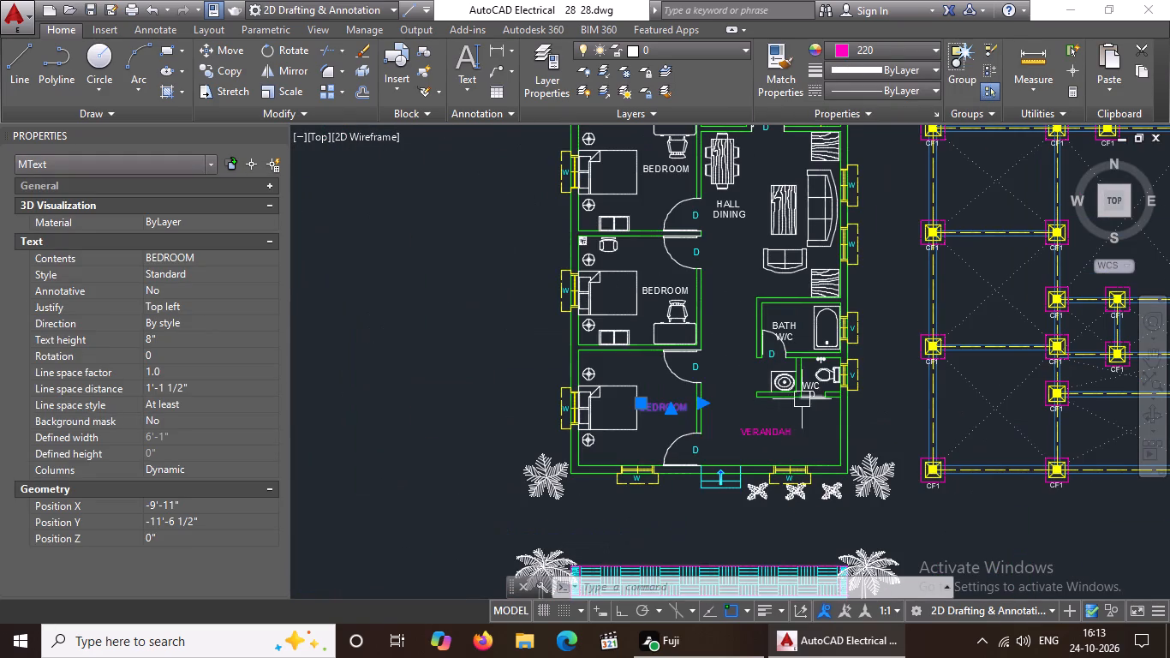
{"action": "scroll", "coordinate": [845, 402], "scroll_direction": "up", "scroll_amount": 4}
{"action": "scroll", "coordinate": [725, 348], "scroll_direction": "down", "scroll_amount": 1}
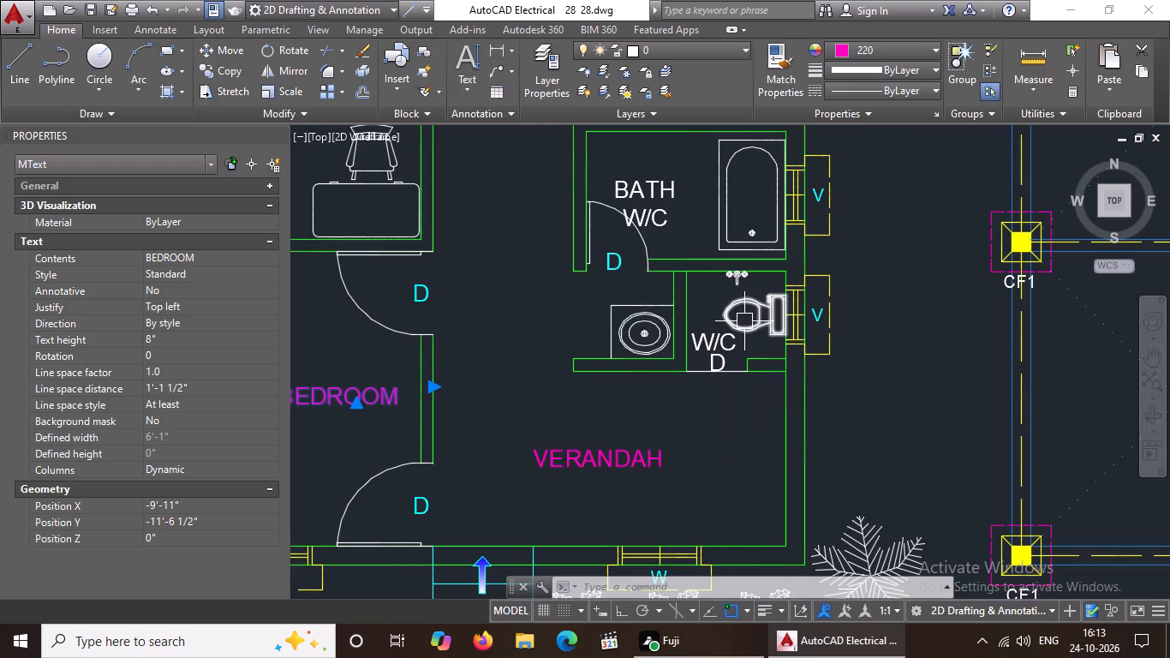
{"action": "scroll", "coordinate": [729, 366], "scroll_direction": "down", "scroll_amount": 2}
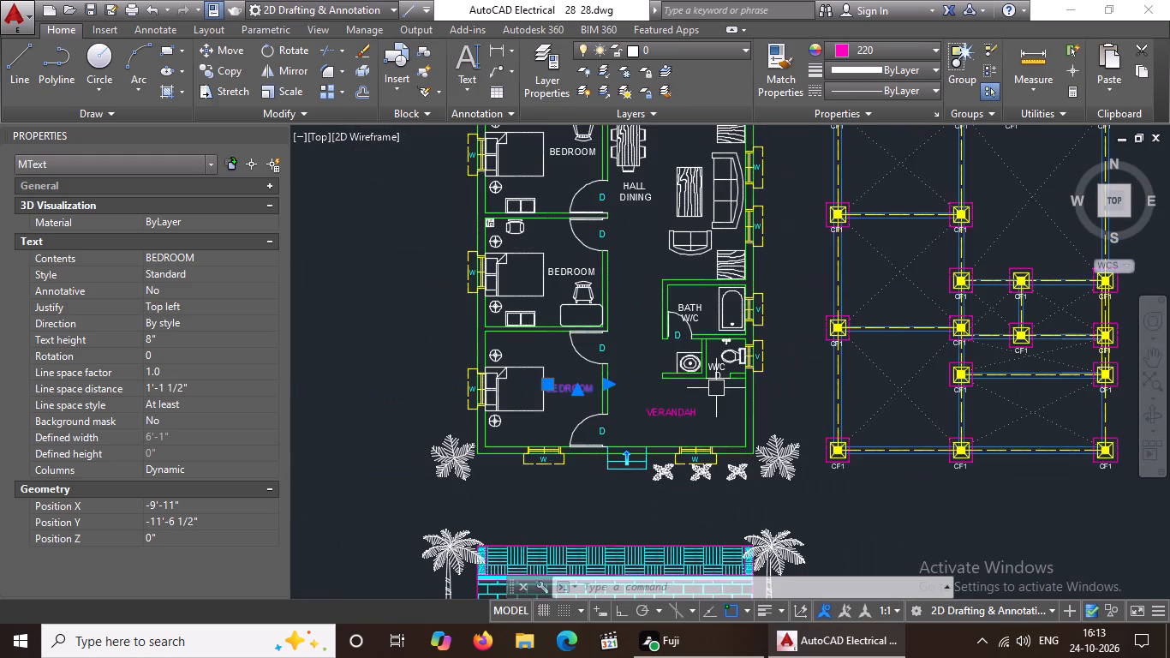
{"action": "scroll", "coordinate": [689, 402], "scroll_direction": "up", "scroll_amount": 2}
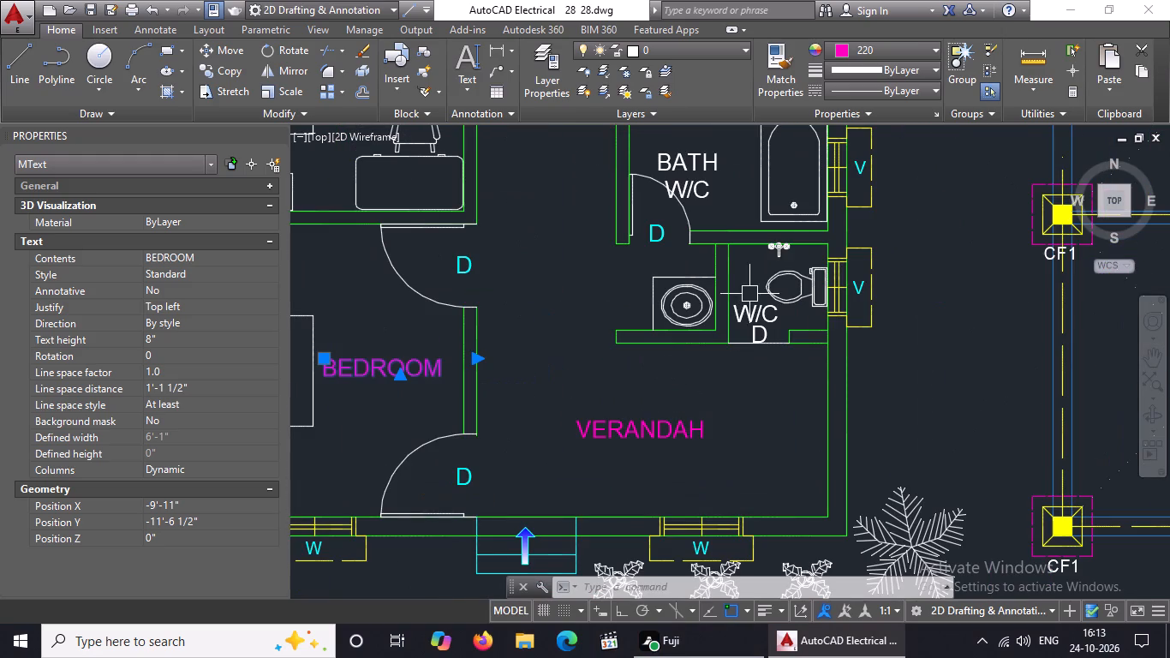
{"action": "left_click", "coordinate": [749, 314]}
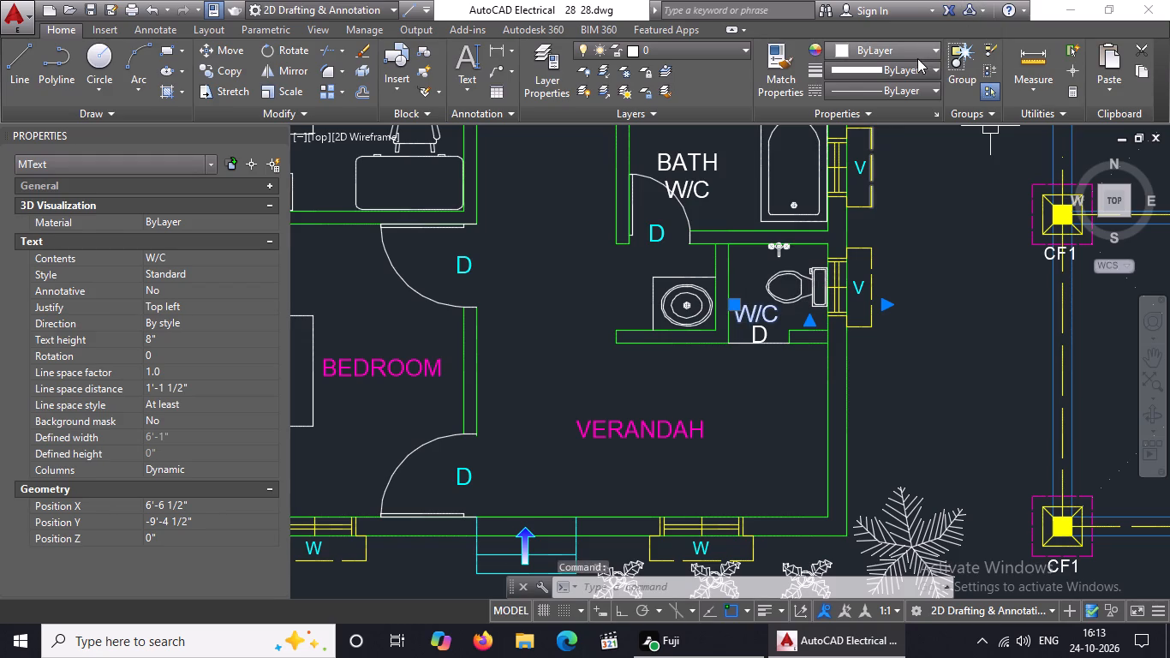
{"action": "left_click", "coordinate": [917, 58]}
{"action": "left_click", "coordinate": [838, 258]}
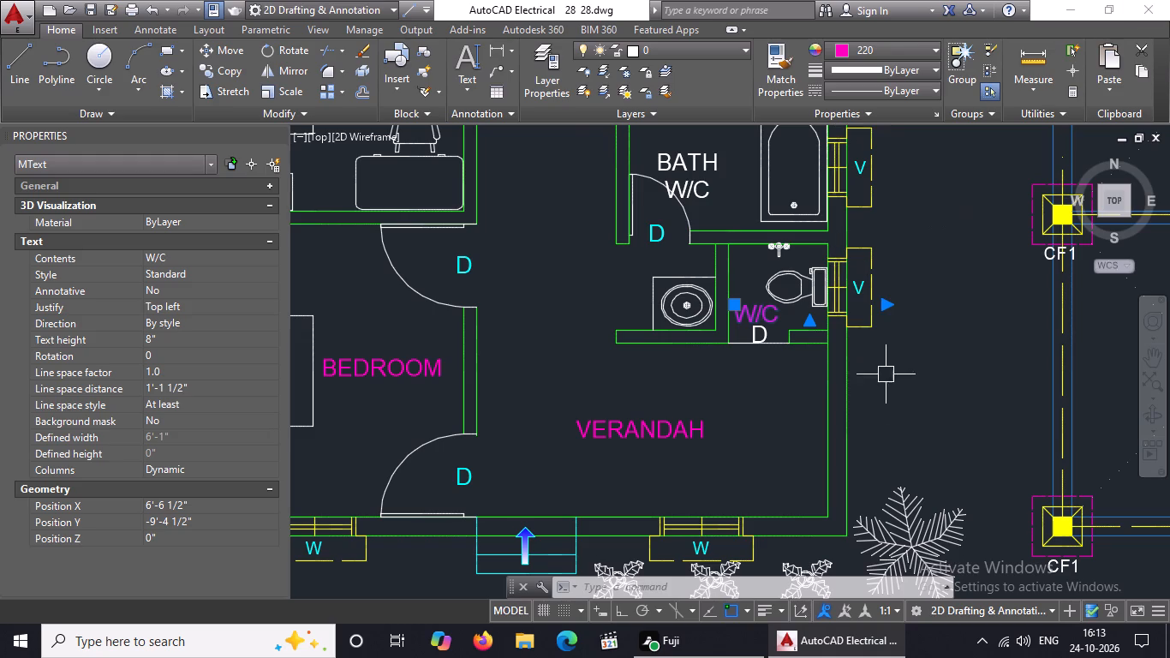
{"action": "scroll", "coordinate": [866, 377], "scroll_direction": "down", "scroll_amount": 3}
{"action": "scroll", "coordinate": [820, 341], "scroll_direction": "up", "scroll_amount": 2}
{"action": "left_click", "coordinate": [845, 314]}
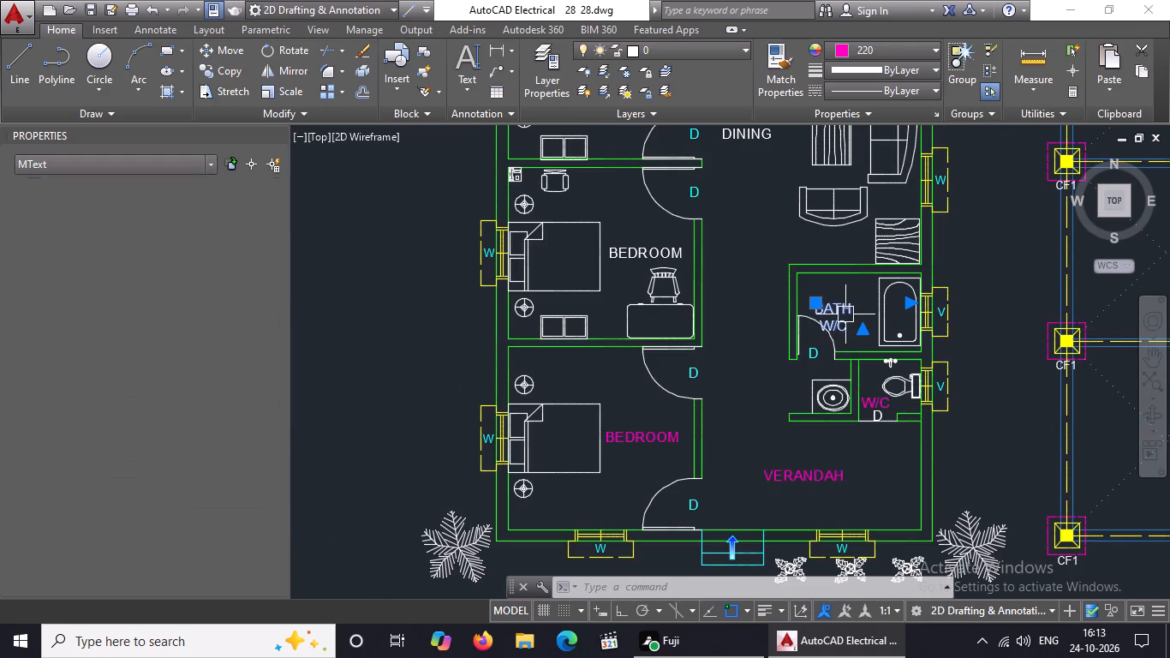
{"action": "left_click", "coordinate": [911, 45]}
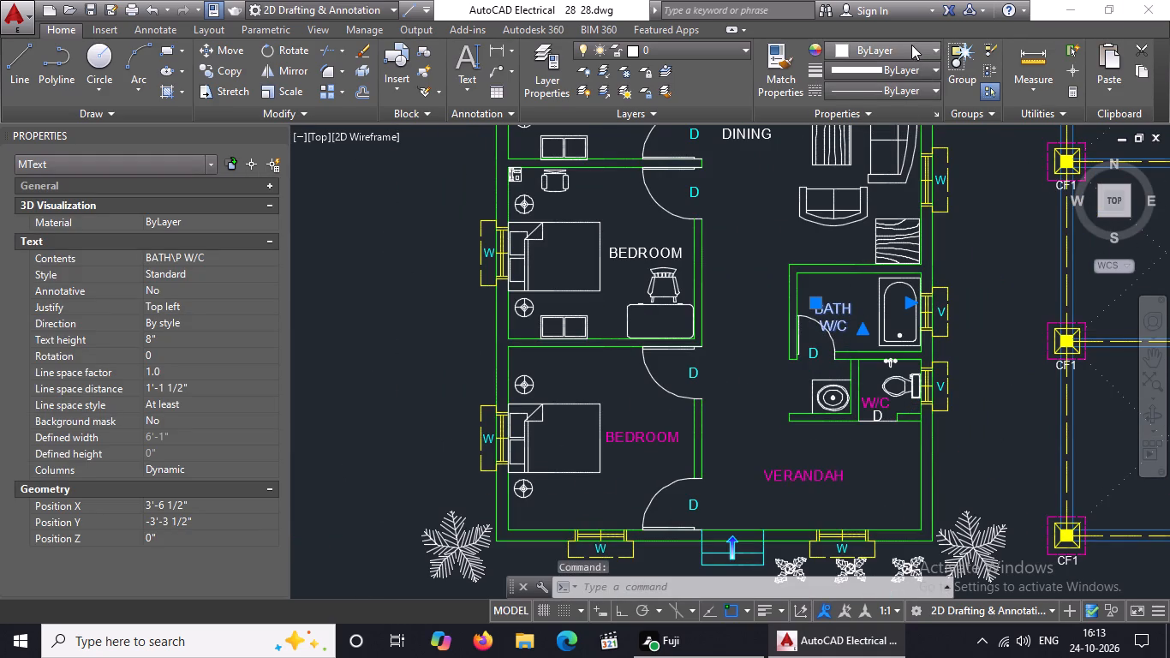
{"action": "left_click", "coordinate": [839, 254]}
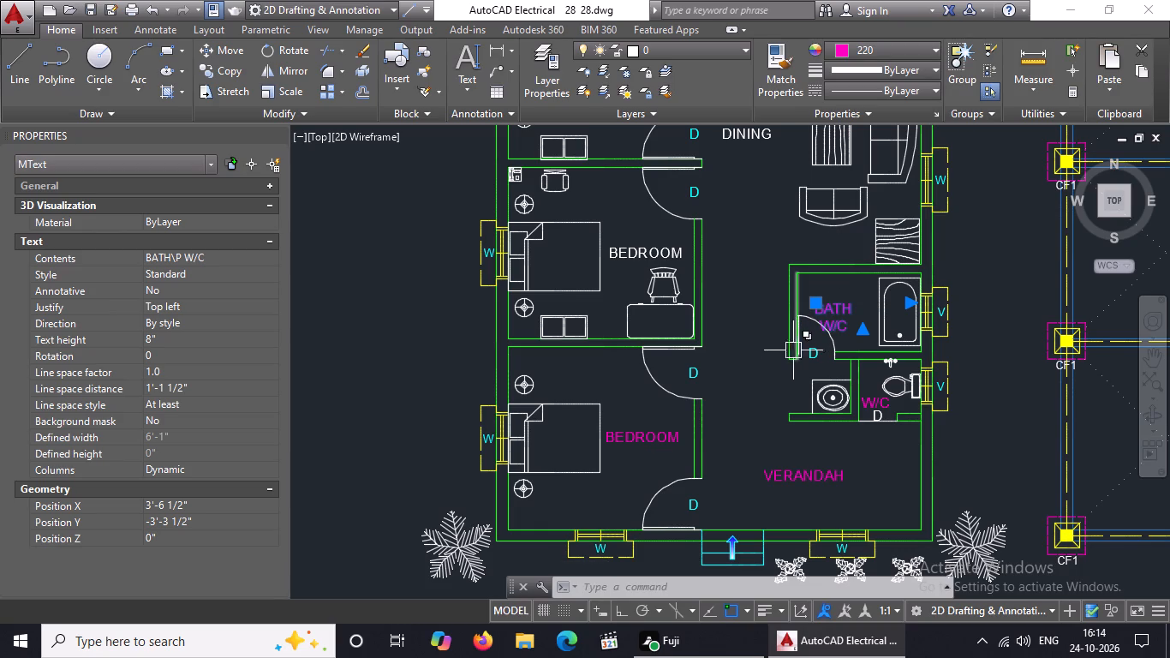
Set the middle bedroom's BEDROOM label to colour 220 and clear the selection.
{"action": "left_click", "coordinate": [640, 256]}
{"action": "left_click", "coordinate": [904, 47]}
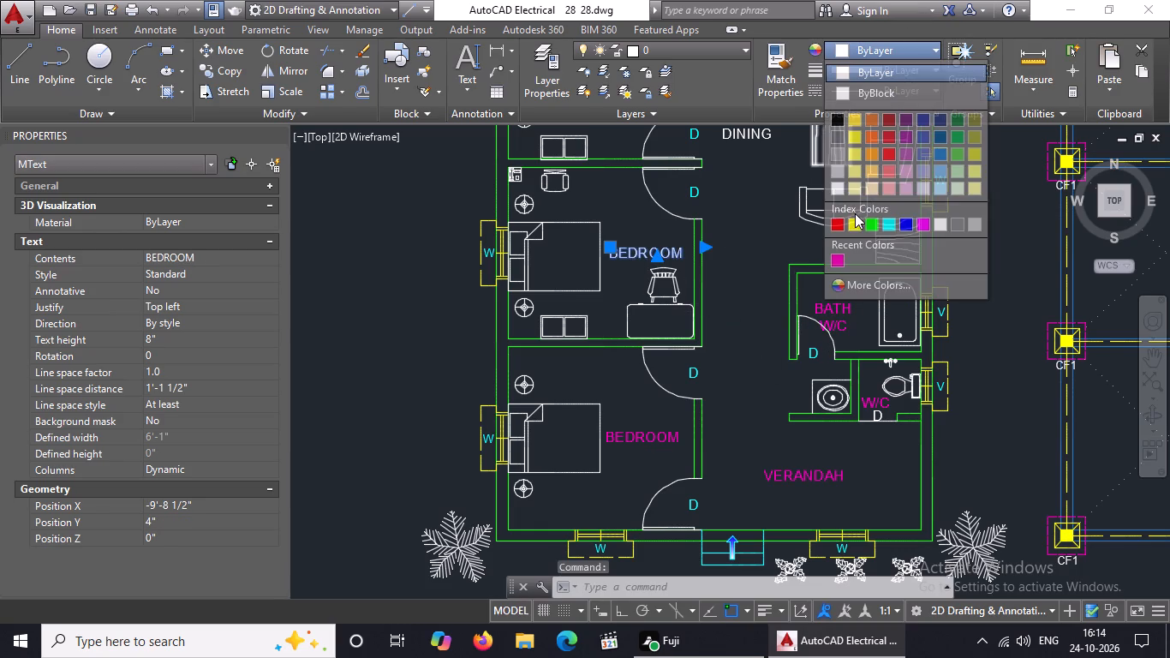
{"action": "left_click", "coordinate": [840, 263]}
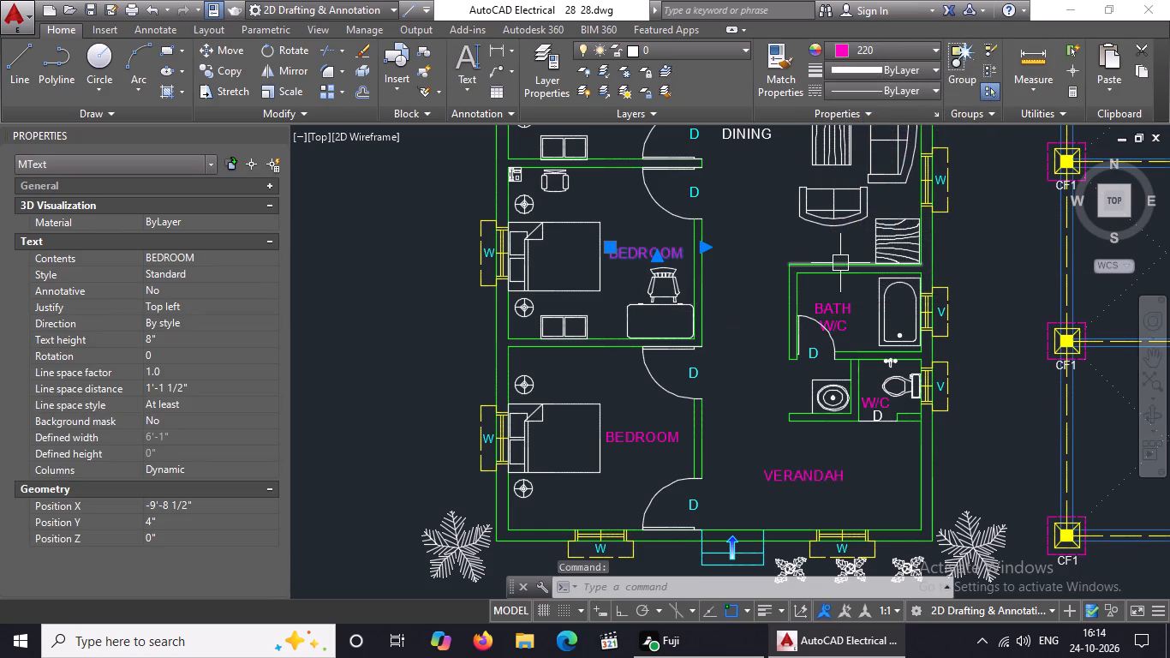
{"action": "key", "text": "Escape"}
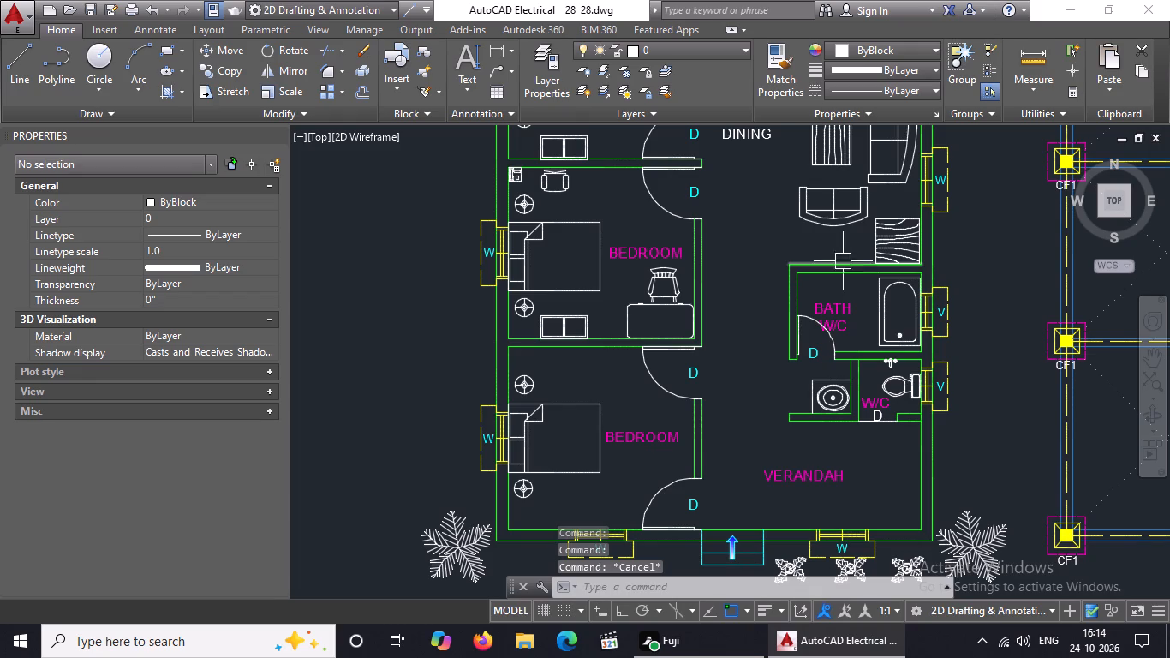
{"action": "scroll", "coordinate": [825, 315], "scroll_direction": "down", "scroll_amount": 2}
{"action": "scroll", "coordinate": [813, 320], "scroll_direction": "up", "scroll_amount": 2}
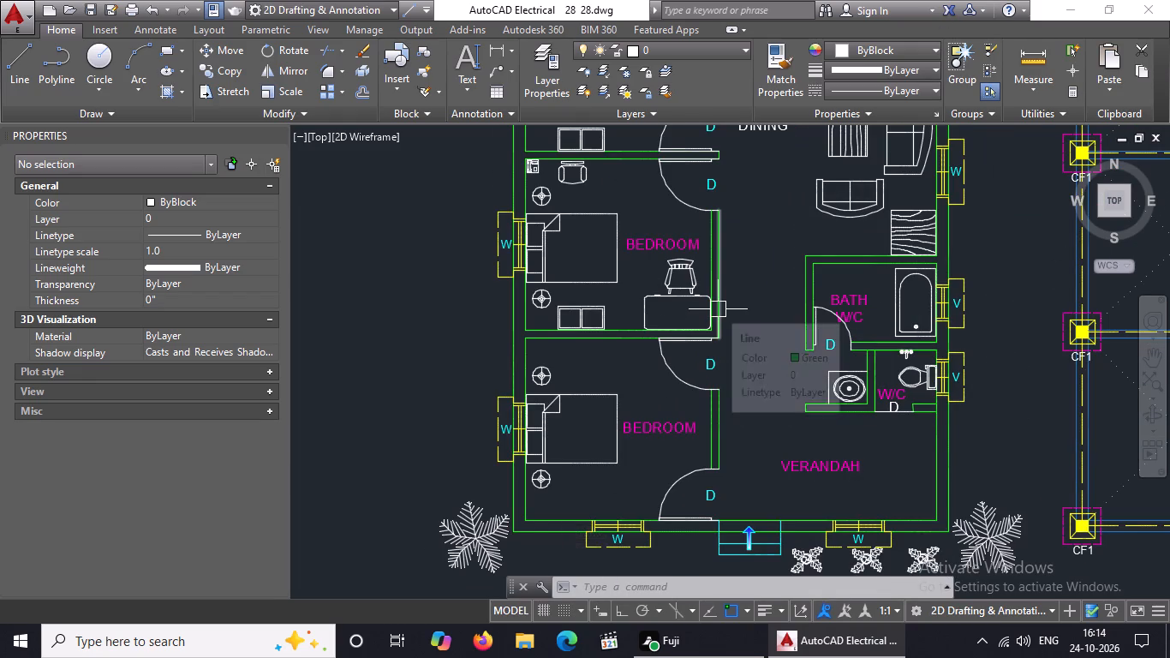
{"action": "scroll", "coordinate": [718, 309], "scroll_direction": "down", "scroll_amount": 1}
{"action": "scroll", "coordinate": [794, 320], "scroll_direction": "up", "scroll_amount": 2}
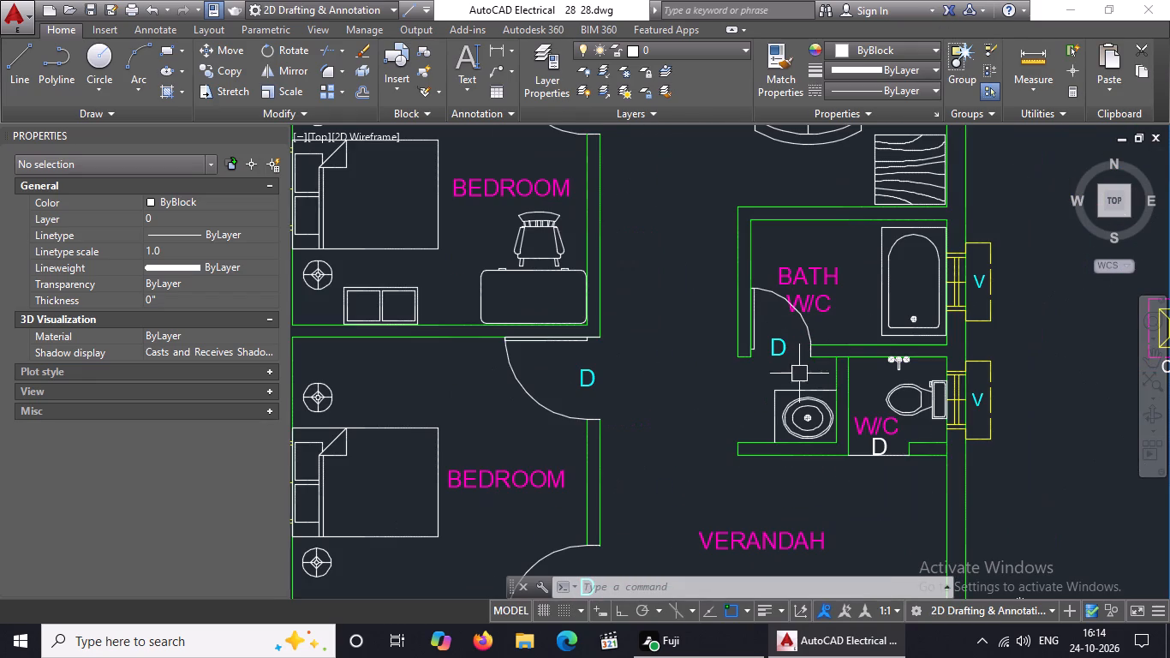
Change the two counter edge lines around the washbasin beside the W/C to yellow.
{"action": "scroll", "coordinate": [784, 389], "scroll_direction": "down", "scroll_amount": 2}
{"action": "scroll", "coordinate": [789, 397], "scroll_direction": "up", "scroll_amount": 3}
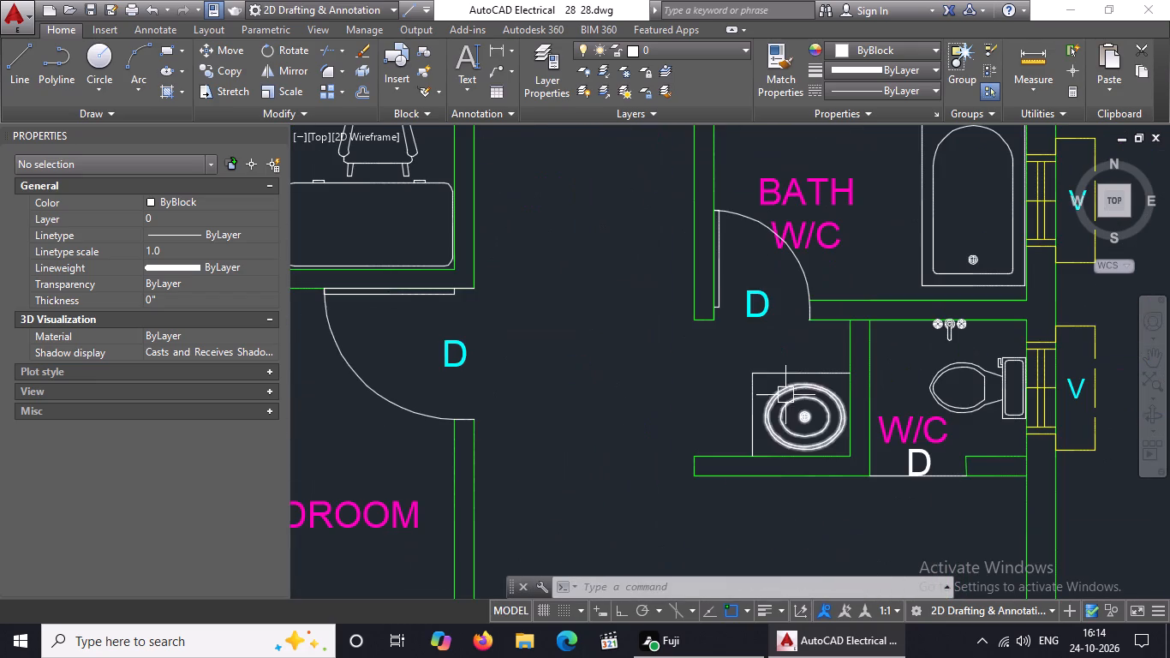
{"action": "left_click", "coordinate": [752, 404]}
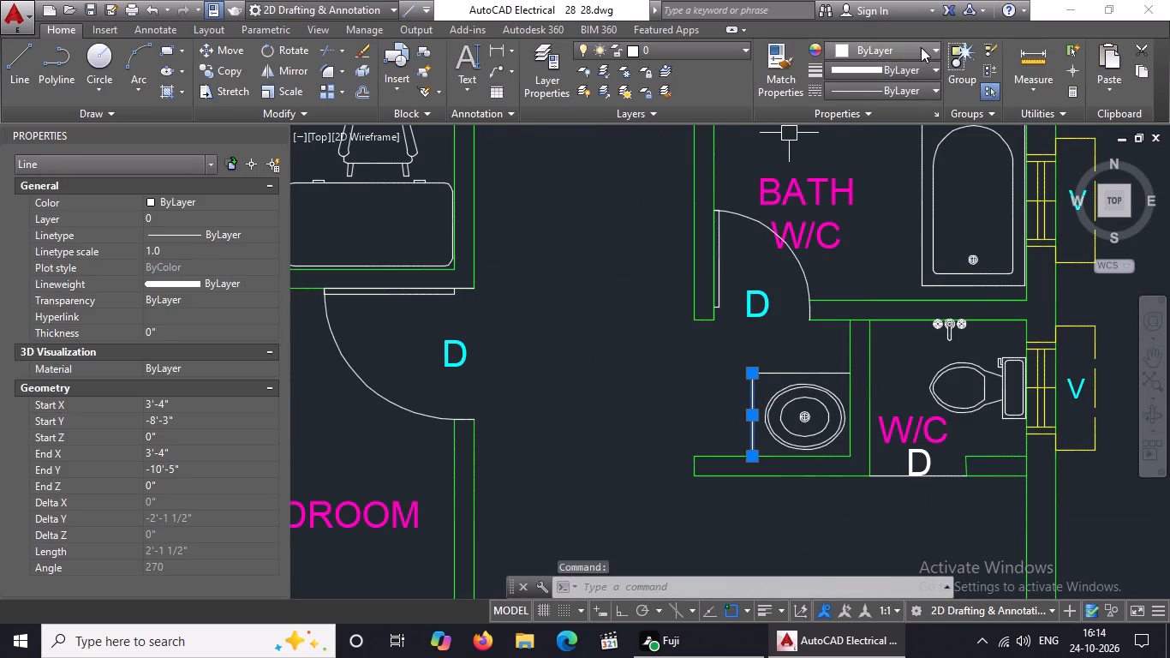
{"action": "left_click", "coordinate": [921, 47]}
{"action": "left_click", "coordinate": [859, 218]}
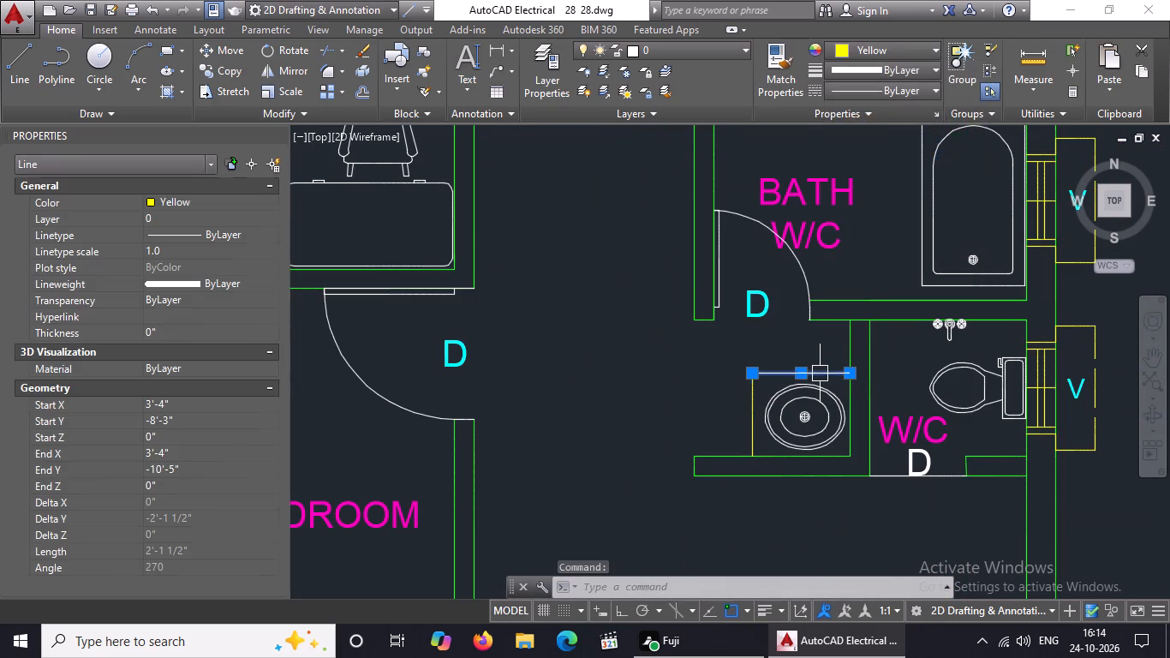
{"action": "left_click", "coordinate": [820, 374]}
{"action": "left_click", "coordinate": [887, 51]}
{"action": "left_click", "coordinate": [860, 218]}
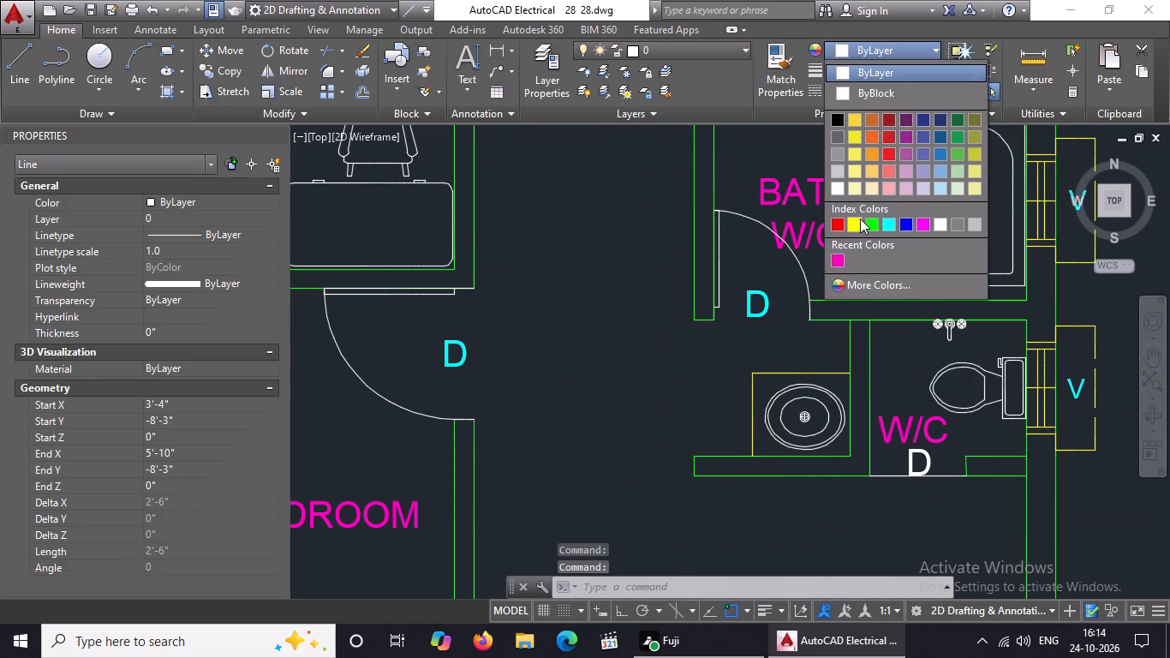
{"action": "scroll", "coordinate": [821, 308], "scroll_direction": "down", "scroll_amount": 3}
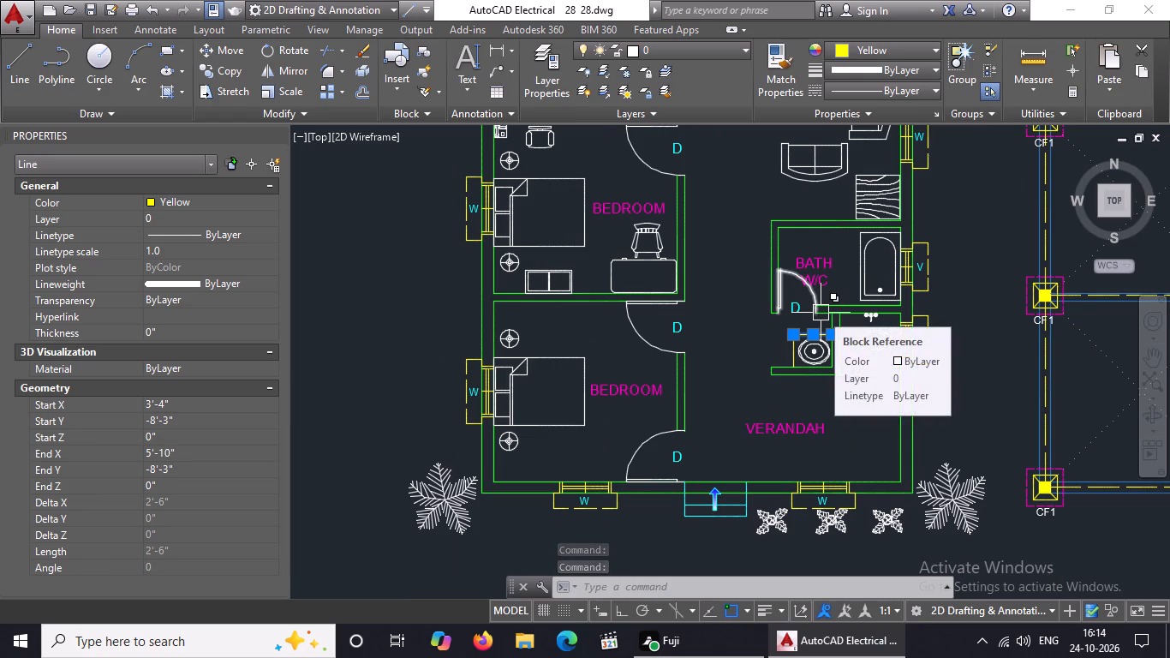
{"action": "key", "text": "Escape"}
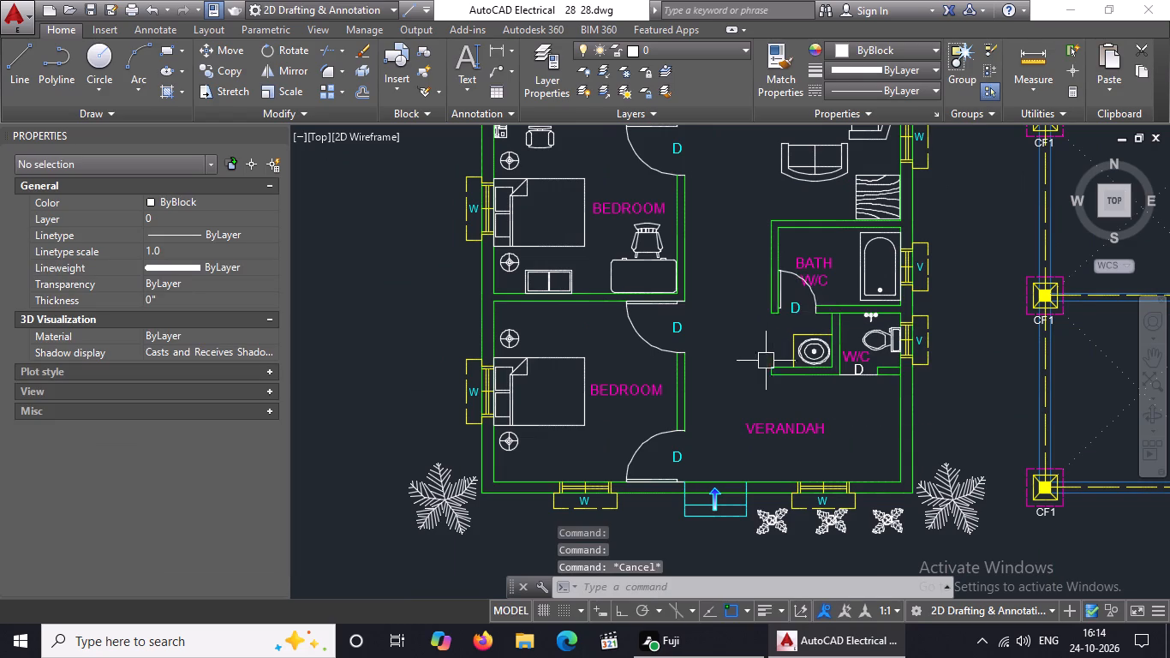
Change the white BEDROOM label in the uppermost bedroom and the HALL DINING label to magenta colour 220.
{"action": "scroll", "coordinate": [768, 362], "scroll_direction": "down", "scroll_amount": 2}
{"action": "scroll", "coordinate": [767, 261], "scroll_direction": "up", "scroll_amount": 1}
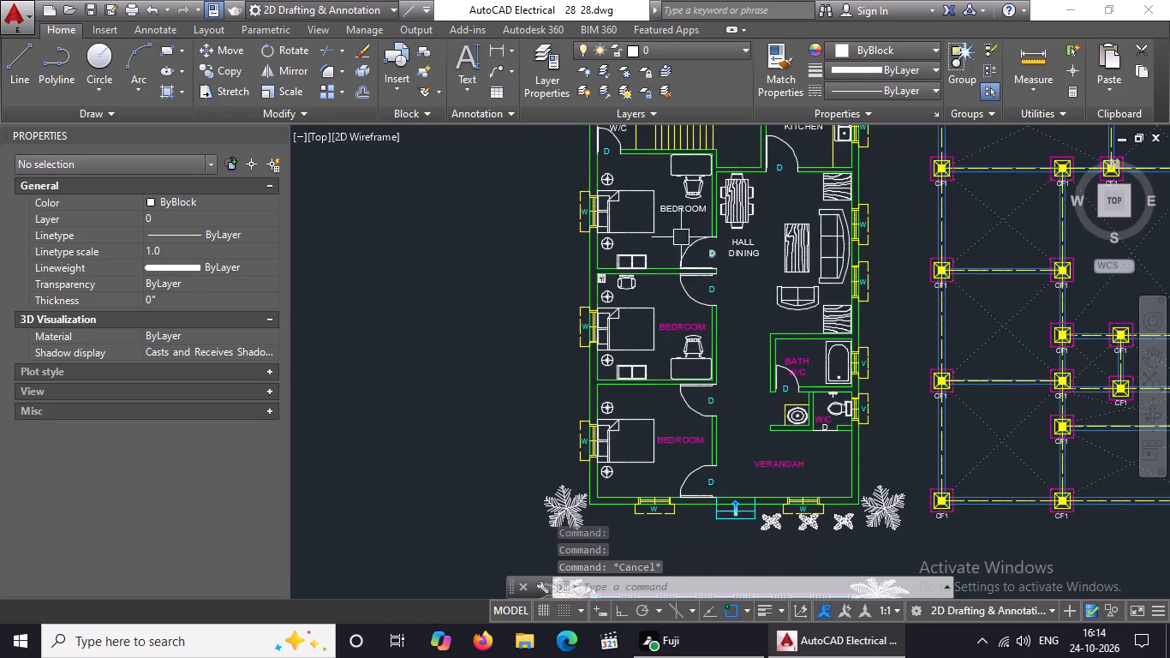
{"action": "left_click", "coordinate": [668, 211]}
{"action": "left_click", "coordinate": [878, 48]}
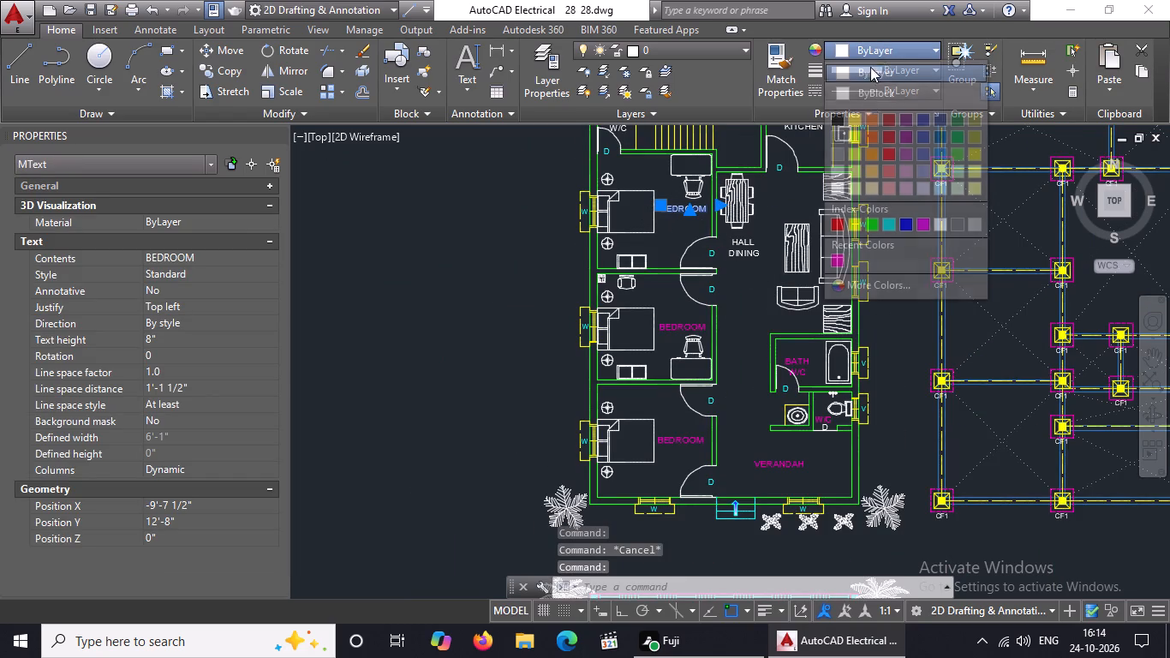
{"action": "left_click", "coordinate": [835, 255]}
{"action": "left_click", "coordinate": [758, 245]}
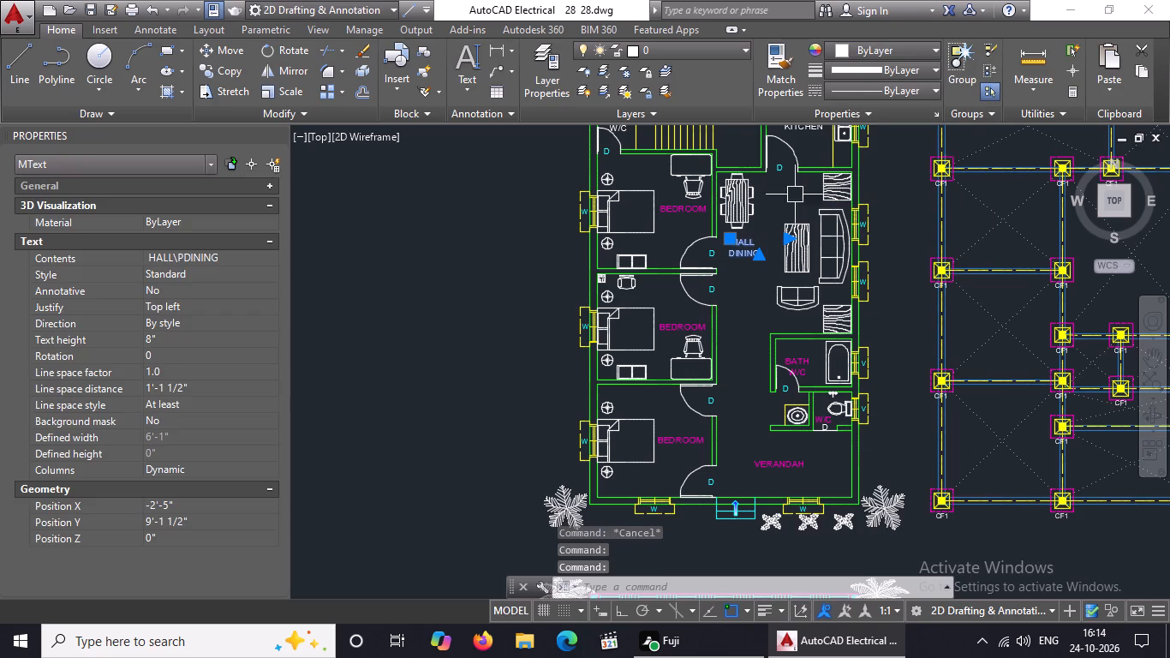
{"action": "left_click", "coordinate": [859, 49]}
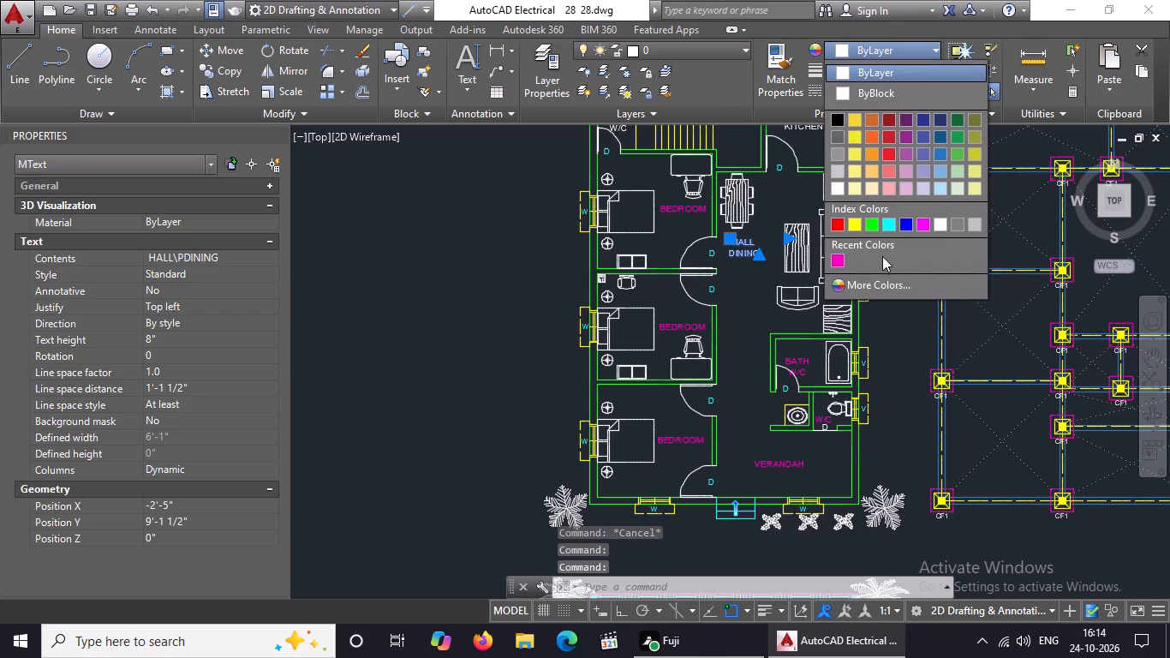
{"action": "left_click", "coordinate": [836, 260]}
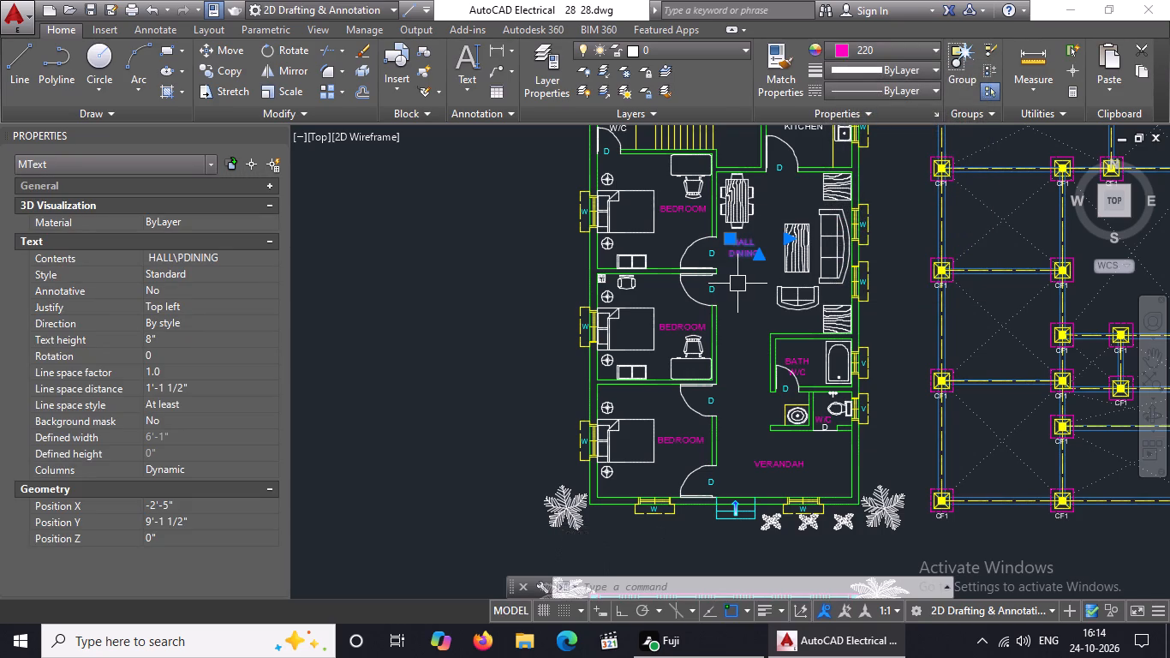
Change the KITCHEN label to magenta colour 220.
{"action": "scroll", "coordinate": [737, 284], "scroll_direction": "down", "scroll_amount": 1}
{"action": "scroll", "coordinate": [779, 181], "scroll_direction": "up", "scroll_amount": 4}
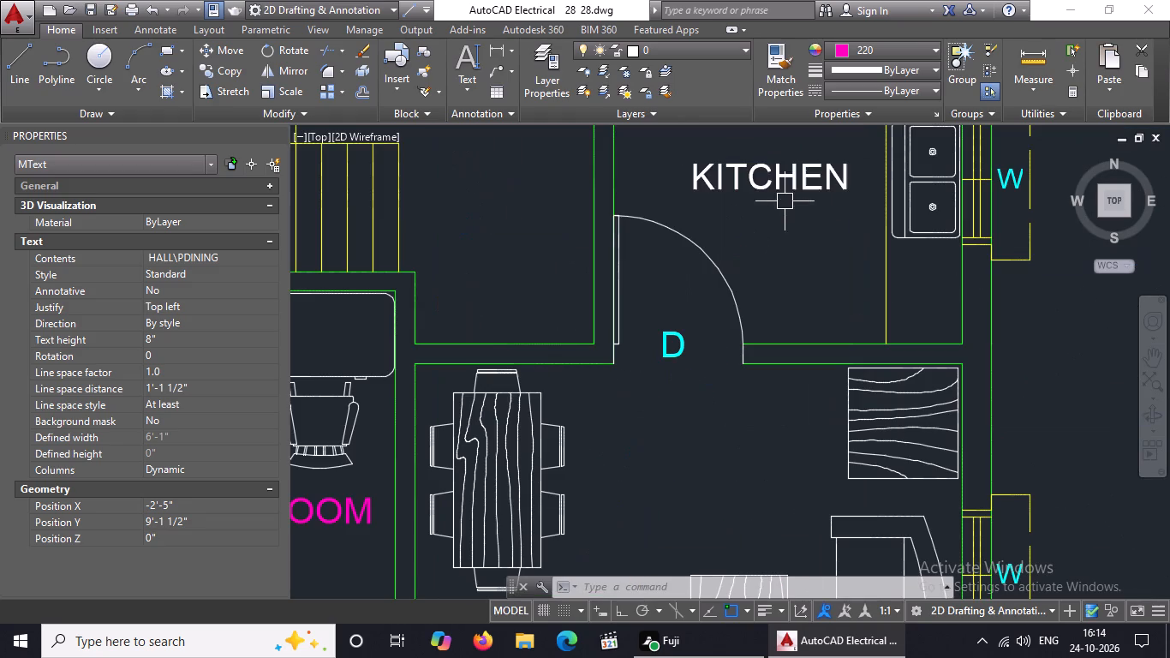
{"action": "left_click", "coordinate": [779, 183]}
{"action": "left_click", "coordinate": [851, 50]}
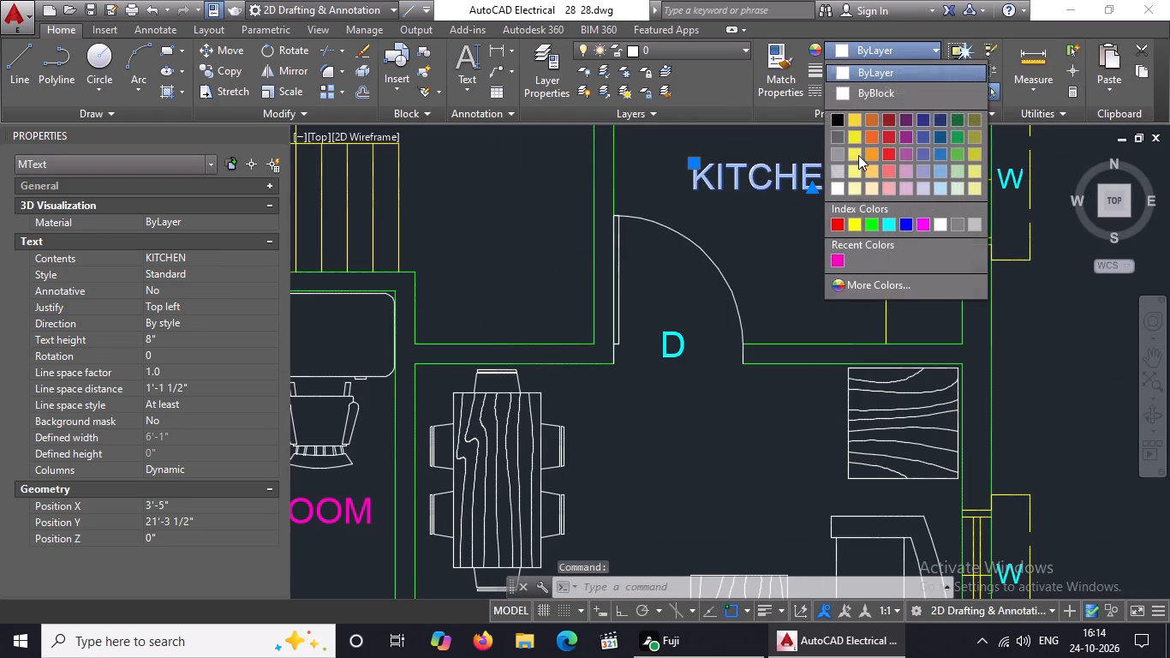
{"action": "left_click", "coordinate": [837, 255]}
Change the BATH W/C label beside the staircase to magenta colour 220.
{"action": "scroll", "coordinate": [833, 289], "scroll_direction": "down", "scroll_amount": 3}
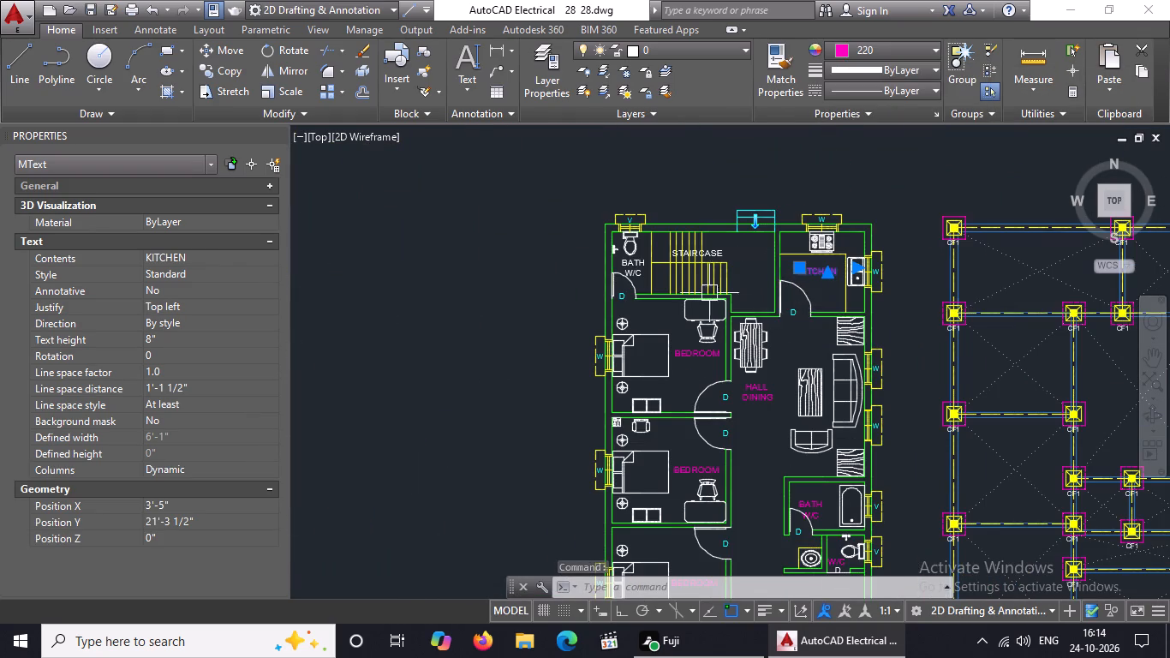
{"action": "scroll", "coordinate": [630, 269], "scroll_direction": "up", "scroll_amount": 2}
{"action": "left_click", "coordinate": [632, 256]}
{"action": "left_click", "coordinate": [876, 45]}
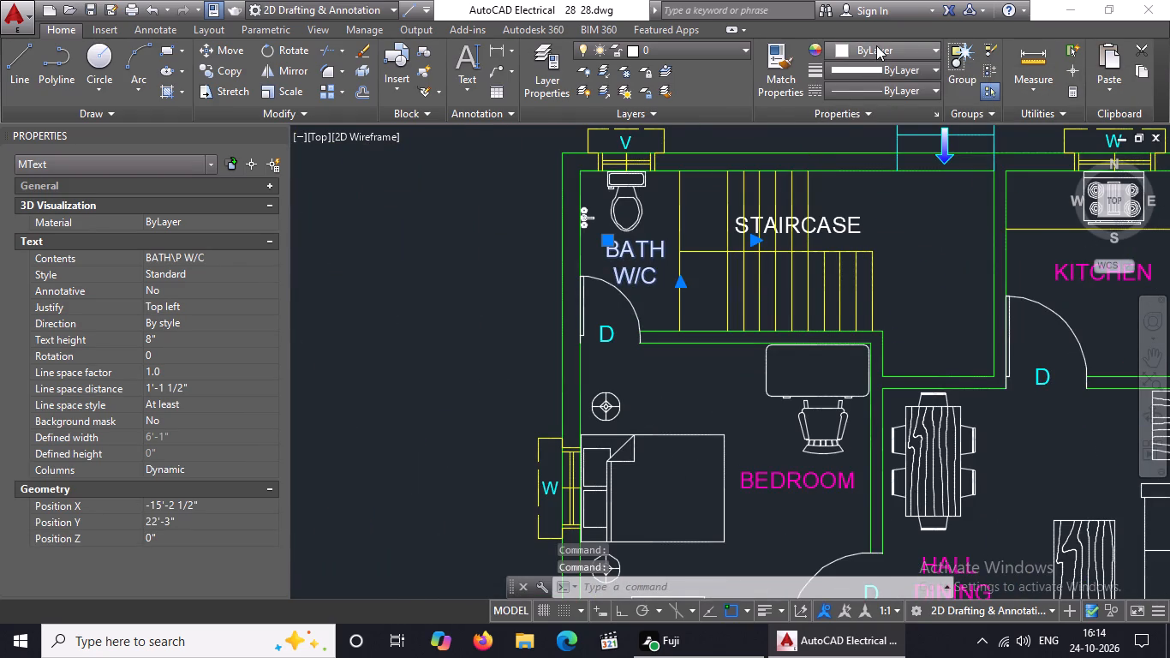
{"action": "left_click", "coordinate": [840, 260]}
Change the STAIRCASE label to magenta colour 220 and clear the selection.
{"action": "scroll", "coordinate": [775, 227], "scroll_direction": "up", "scroll_amount": 2}
{"action": "left_click", "coordinate": [906, 222]}
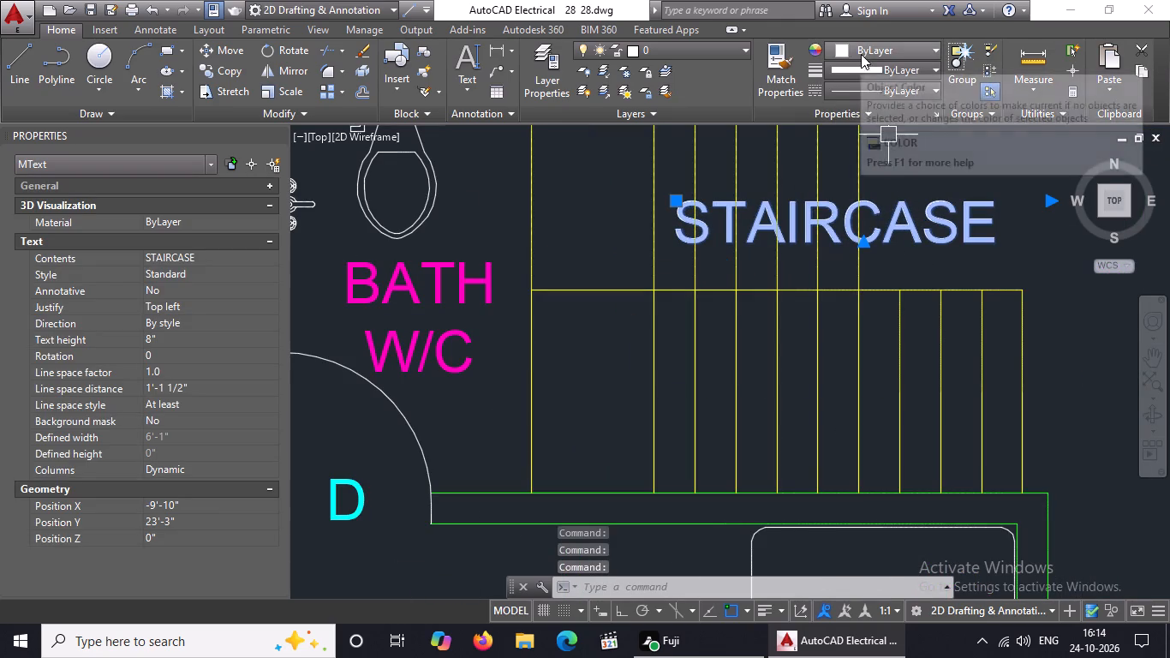
{"action": "left_click", "coordinate": [861, 54]}
{"action": "left_click", "coordinate": [836, 254]}
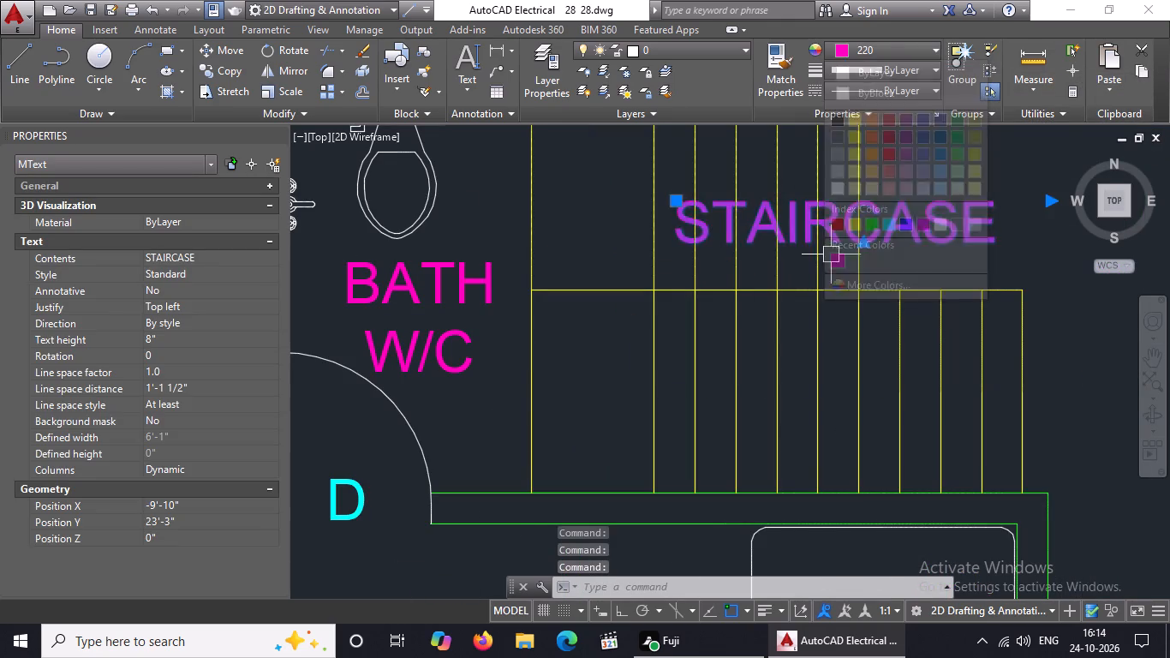
{"action": "scroll", "coordinate": [829, 252], "scroll_direction": "down", "scroll_amount": 7}
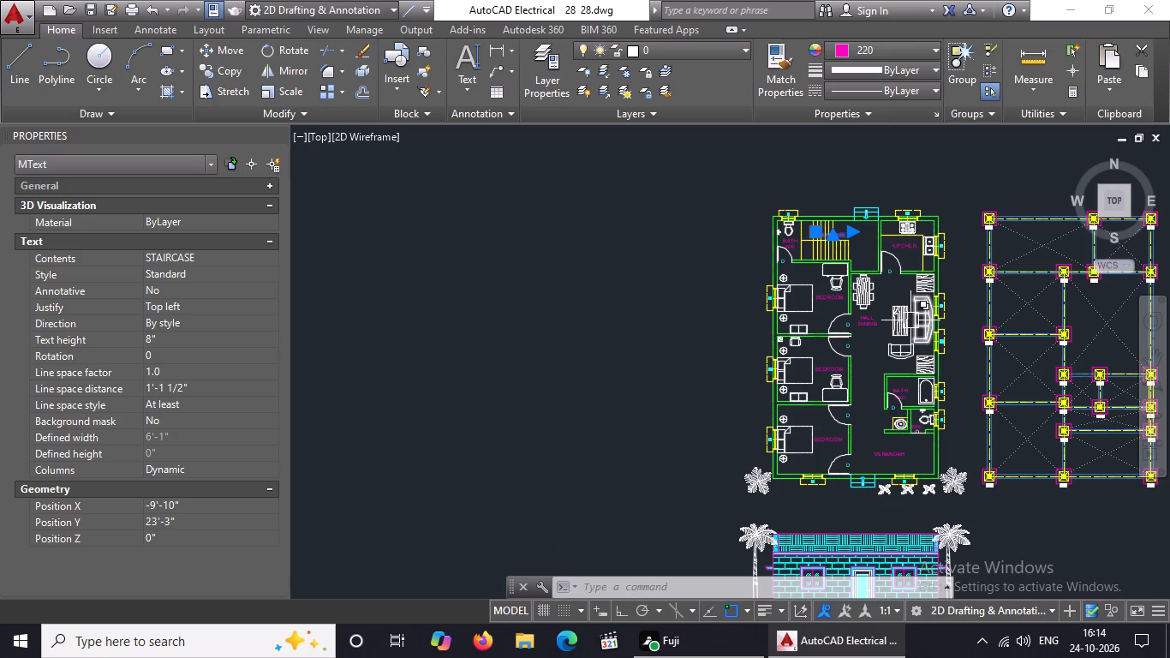
{"action": "scroll", "coordinate": [910, 320], "scroll_direction": "down", "scroll_amount": 2}
{"action": "scroll", "coordinate": [1049, 325], "scroll_direction": "up", "scroll_amount": 2}
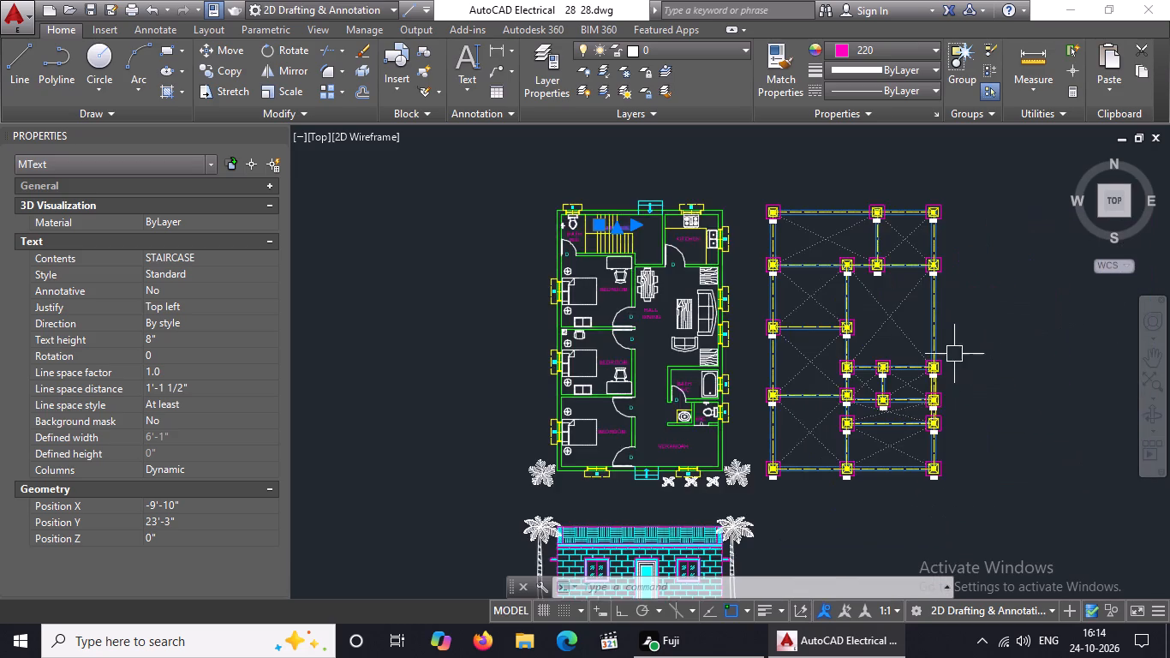
{"action": "scroll", "coordinate": [954, 355], "scroll_direction": "up", "scroll_amount": 1}
{"action": "key", "text": "Escape"}
{"action": "key", "text": "Escape"}
{"action": "key", "text": "Escape"}
{"action": "key", "text": "Escape"}
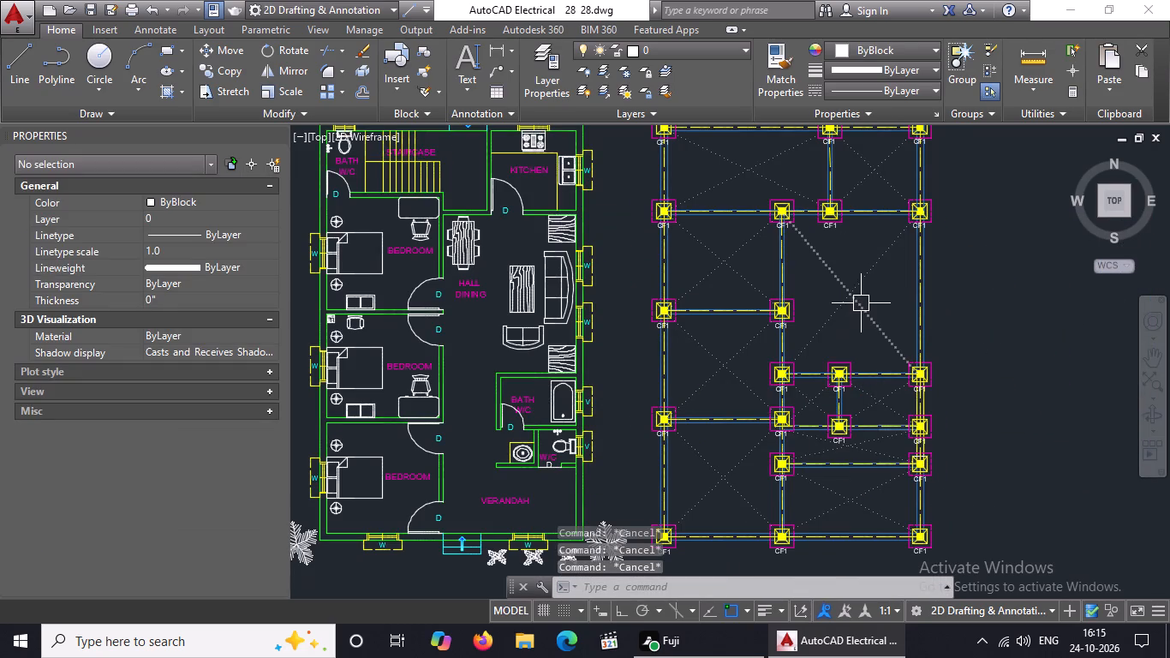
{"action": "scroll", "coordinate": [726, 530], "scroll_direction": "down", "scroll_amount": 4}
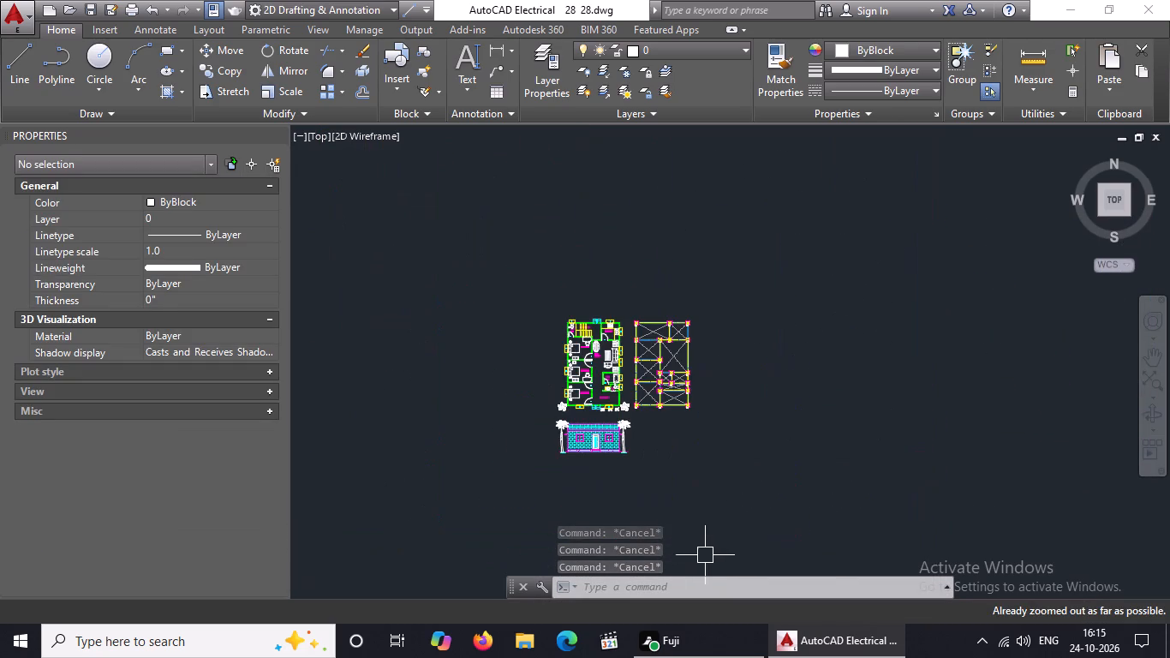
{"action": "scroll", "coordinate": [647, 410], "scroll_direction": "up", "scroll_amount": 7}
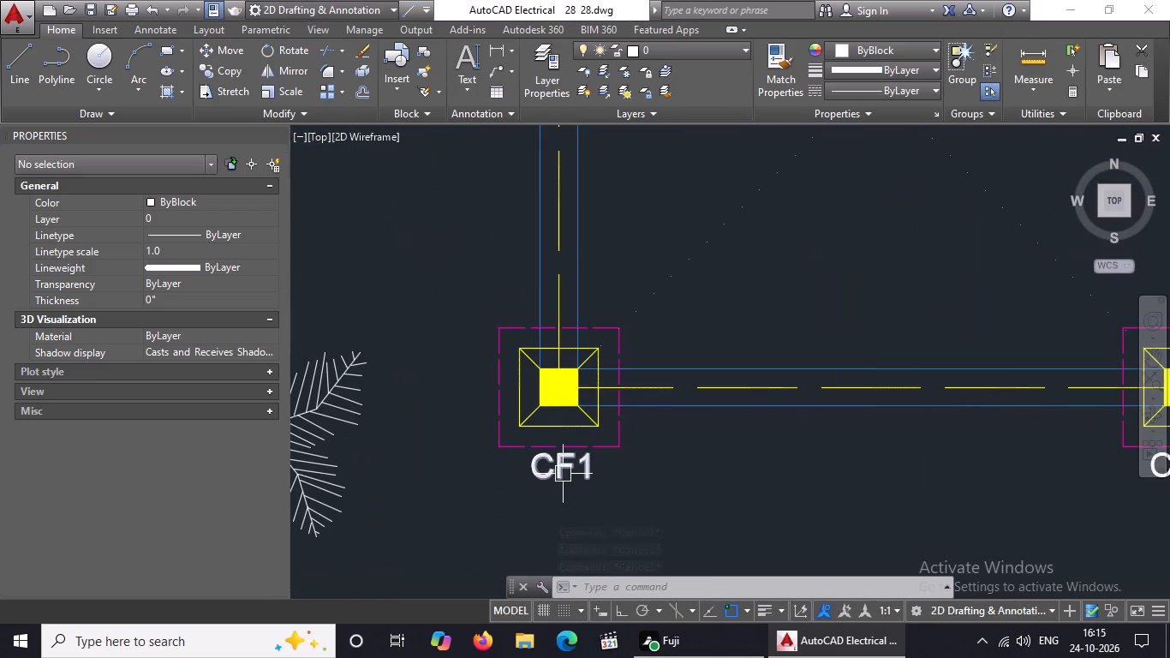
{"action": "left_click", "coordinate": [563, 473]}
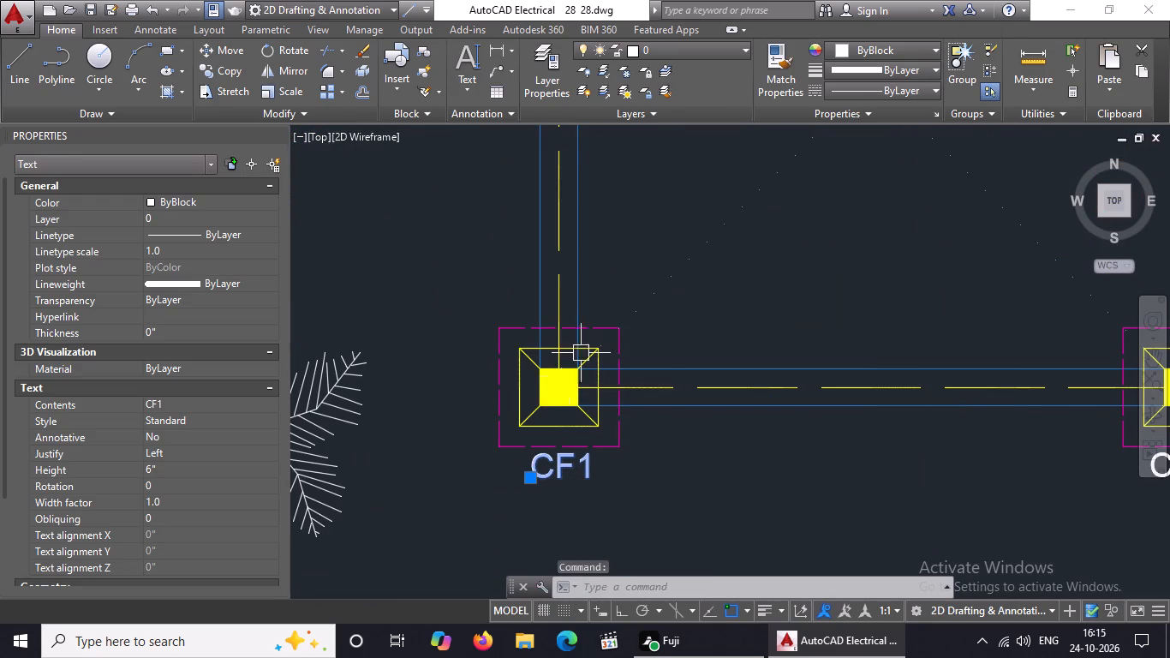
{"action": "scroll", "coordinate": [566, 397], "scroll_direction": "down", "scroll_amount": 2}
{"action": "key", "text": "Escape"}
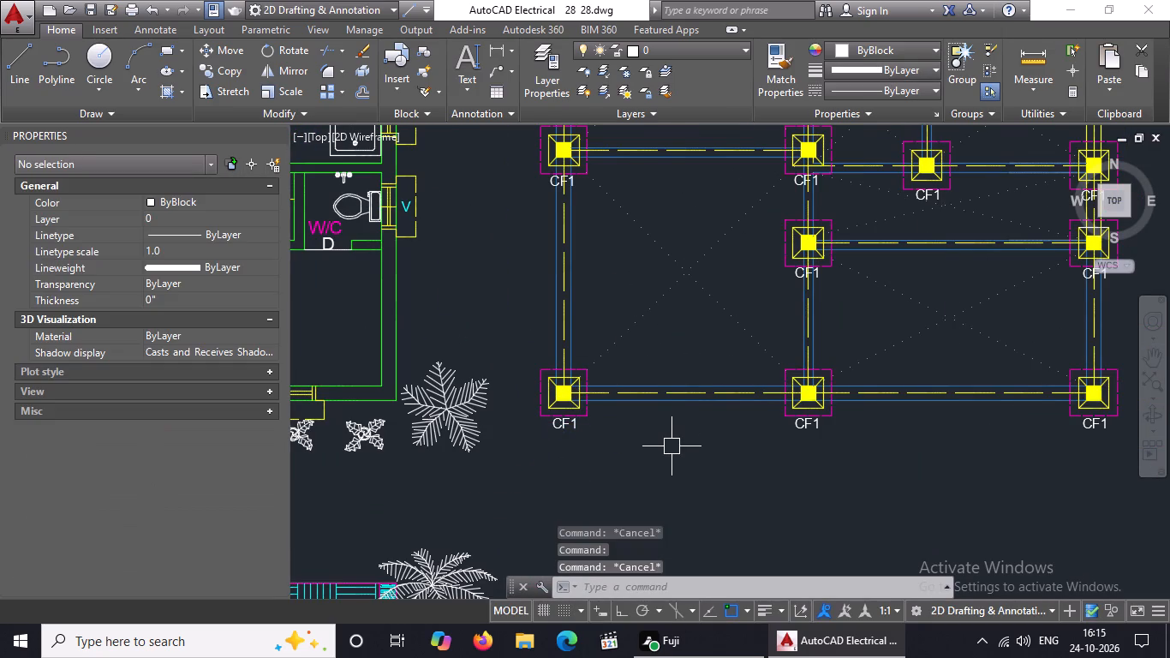
Change the solid column hatch in the footing plan from yellow to white 255,255,255 and close the hatch editor.
{"action": "scroll", "coordinate": [629, 415], "scroll_direction": "up", "scroll_amount": 3}
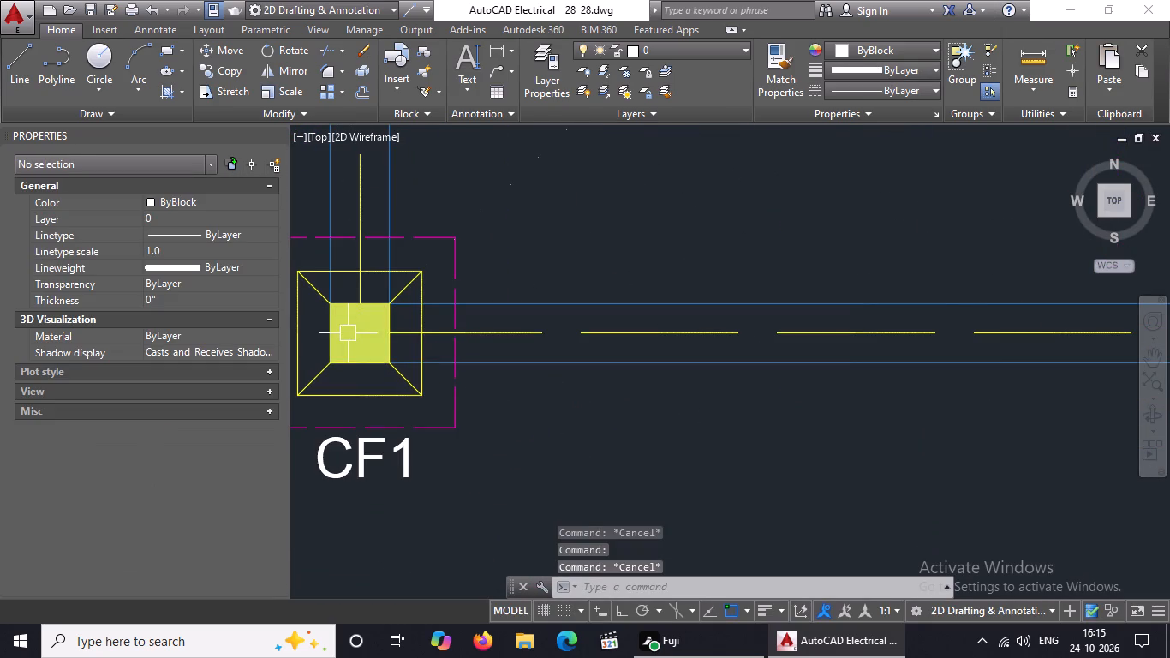
{"action": "left_click", "coordinate": [357, 330]}
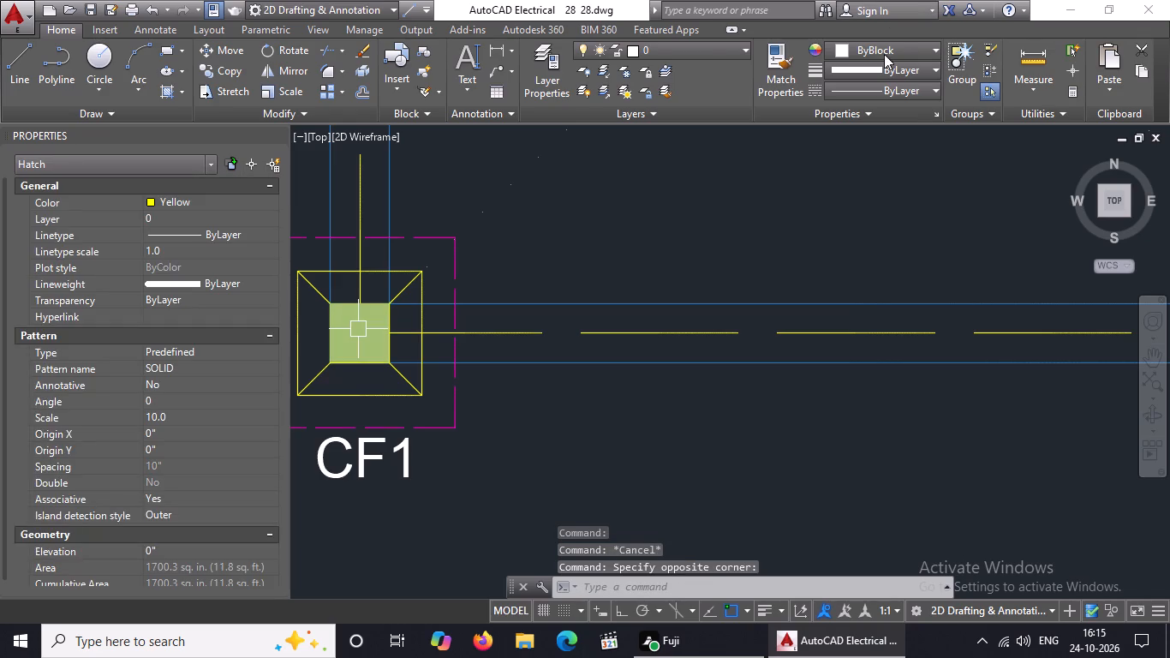
{"action": "left_click", "coordinate": [889, 50]}
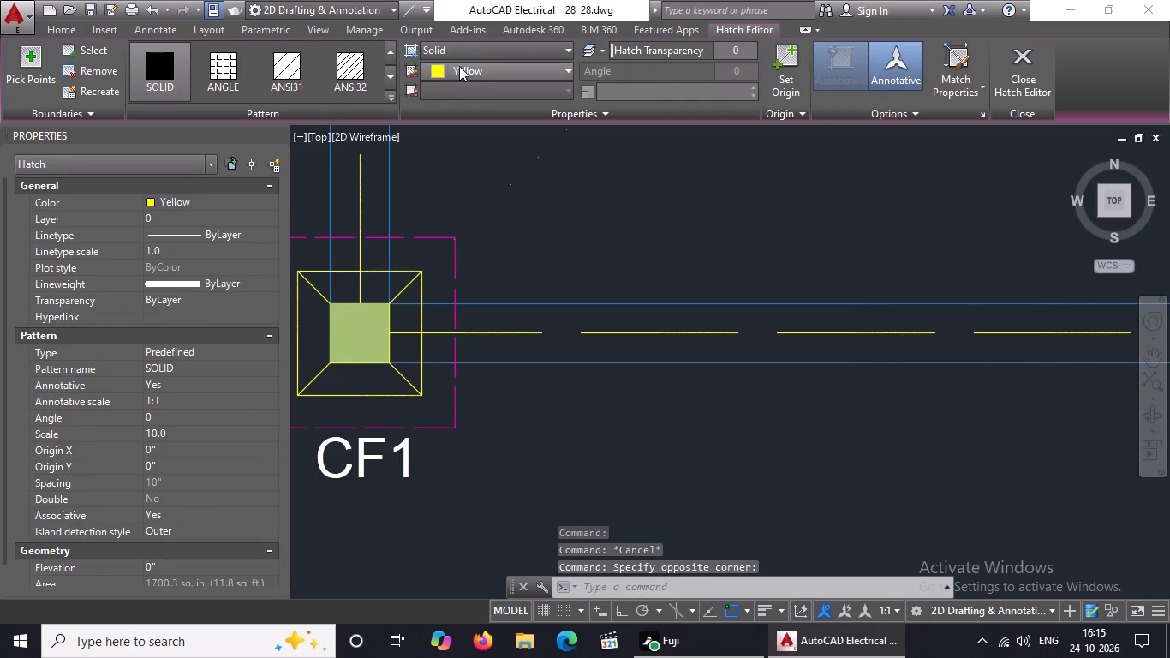
{"action": "left_click", "coordinate": [460, 65]}
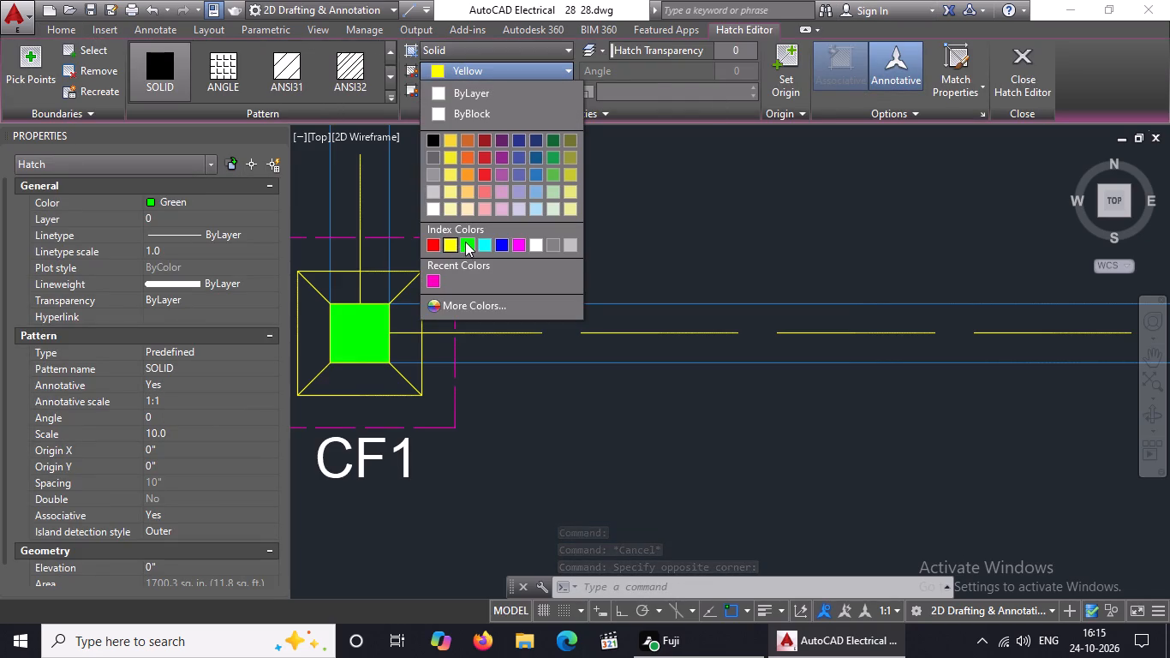
{"action": "left_click", "coordinate": [438, 206]}
{"action": "scroll", "coordinate": [638, 326], "scroll_direction": "down", "scroll_amount": 5}
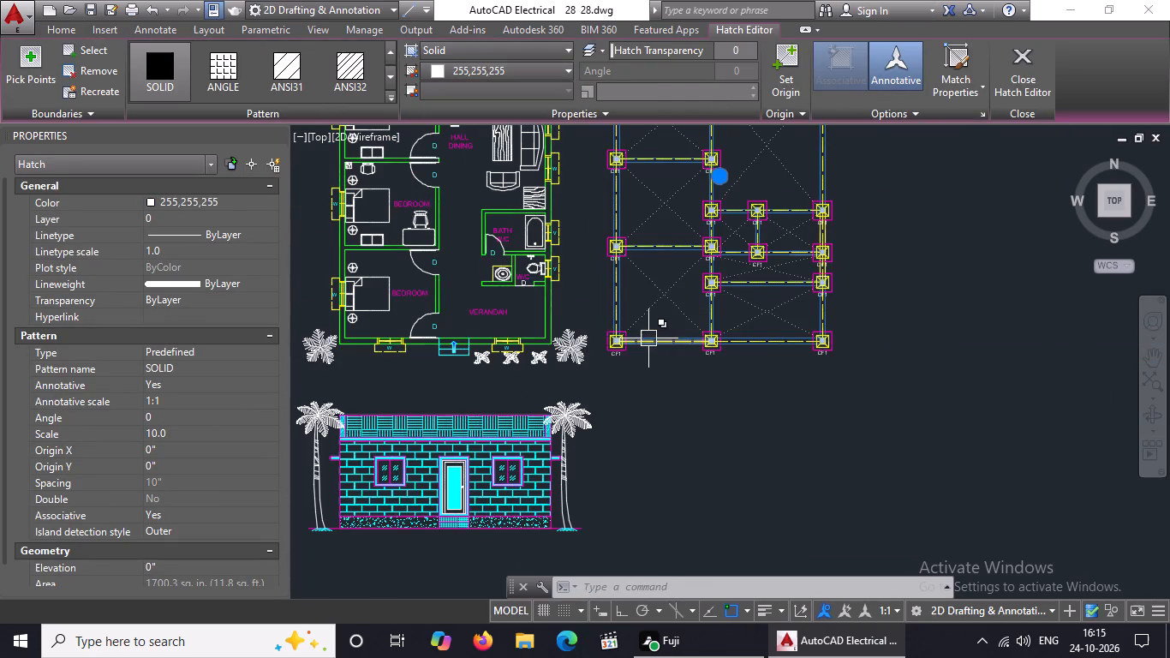
{"action": "left_click_drag", "start_coordinate": [1024, 62], "coordinate": [1027, 77]}
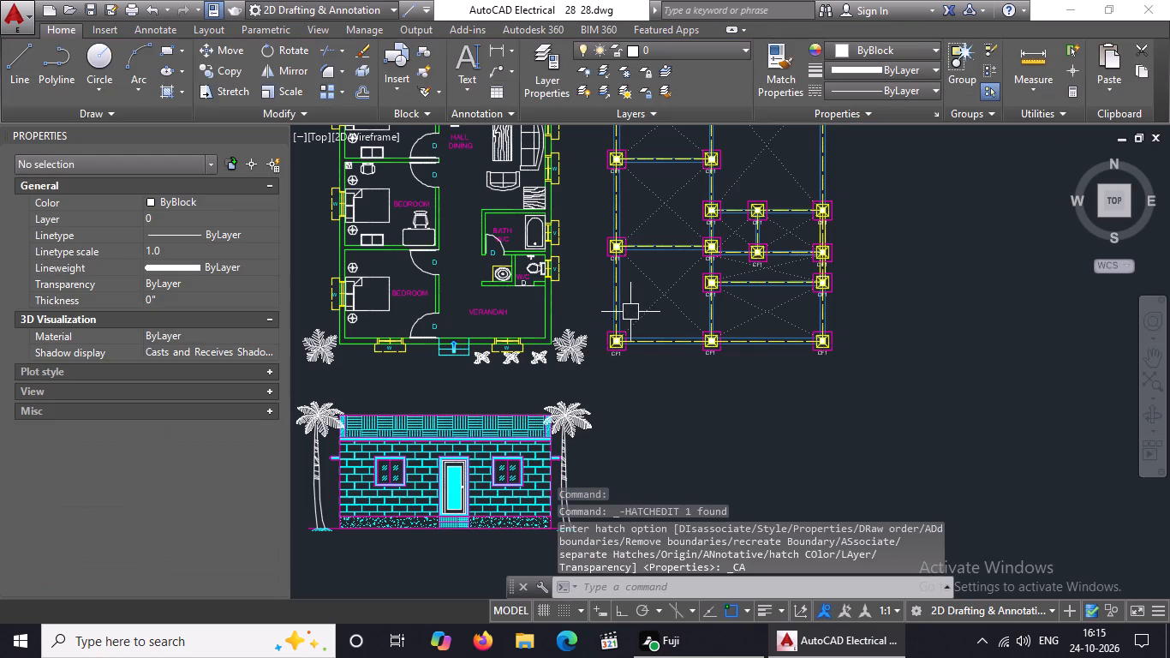
Examine the column fills and CF1 labels across the footing plan.
{"action": "scroll", "coordinate": [632, 311], "scroll_direction": "down", "scroll_amount": 2}
{"action": "scroll", "coordinate": [669, 199], "scroll_direction": "up", "scroll_amount": 4}
{"action": "scroll", "coordinate": [670, 212], "scroll_direction": "down", "scroll_amount": 3}
{"action": "scroll", "coordinate": [666, 351], "scroll_direction": "up", "scroll_amount": 2}
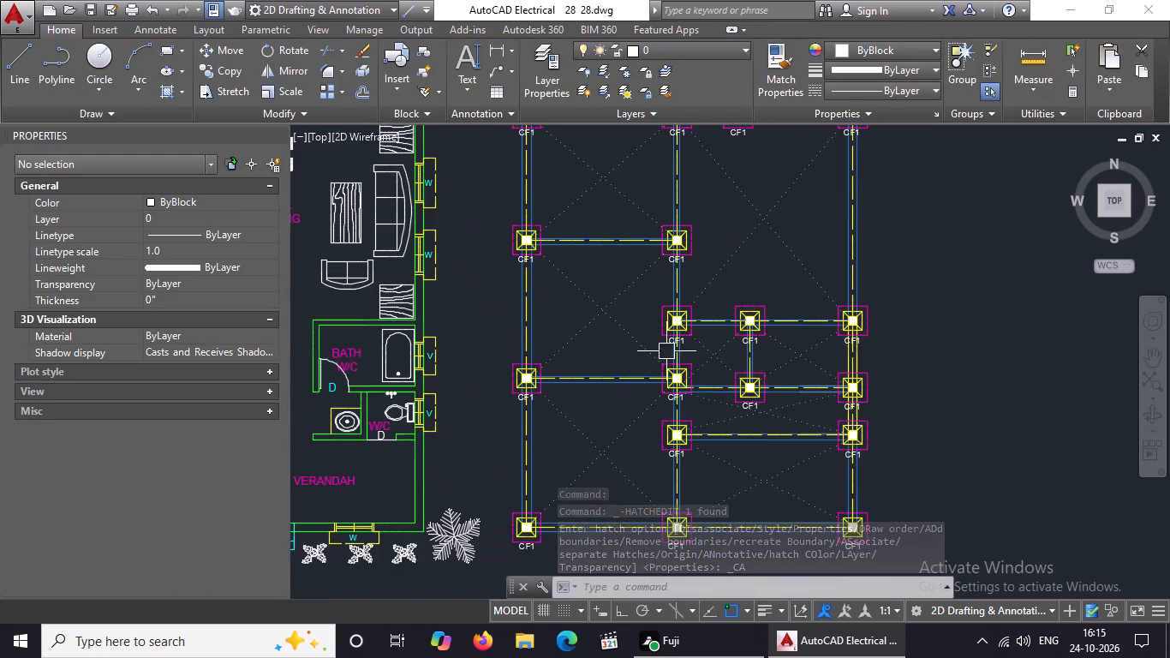
{"action": "scroll", "coordinate": [672, 340], "scroll_direction": "up", "scroll_amount": 1}
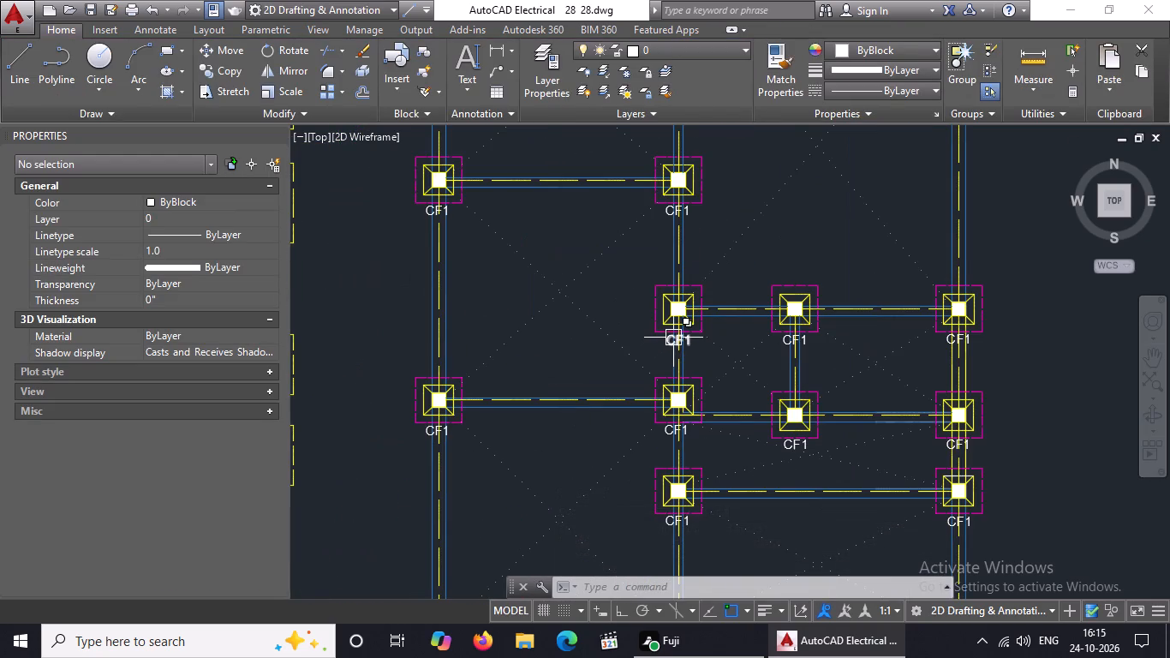
{"action": "scroll", "coordinate": [676, 354], "scroll_direction": "down", "scroll_amount": 4}
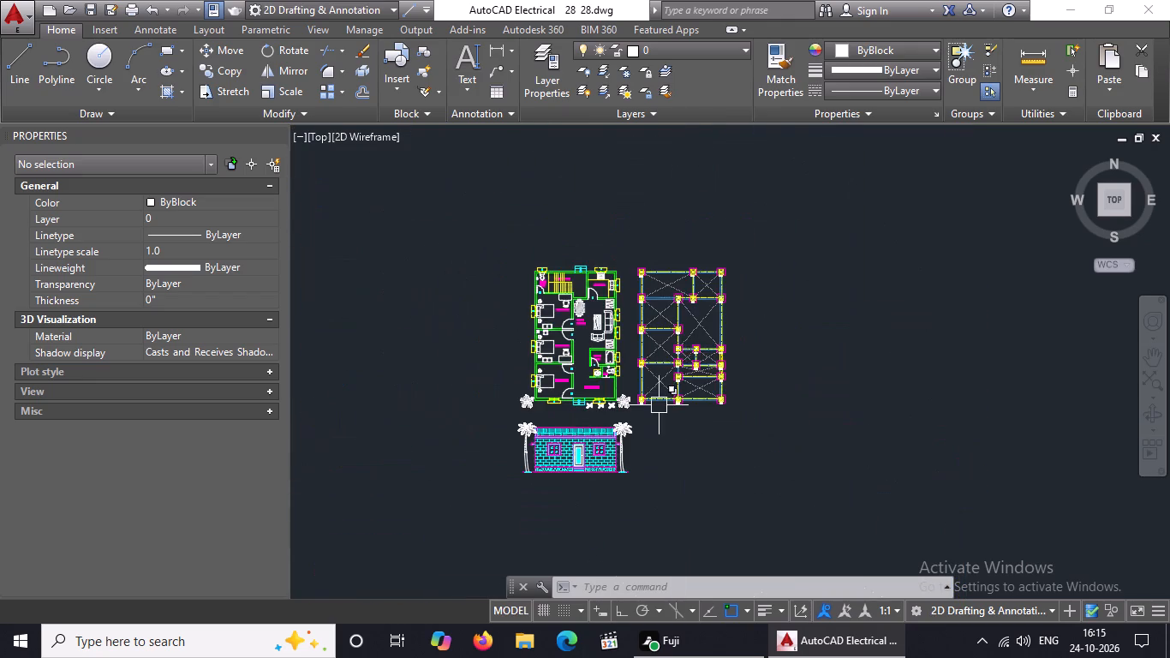
Change the three CF1 labels along the bottom row of footings in the footing plan to green.
{"action": "scroll", "coordinate": [648, 404], "scroll_direction": "up", "scroll_amount": 5}
{"action": "left_click", "coordinate": [565, 444]}
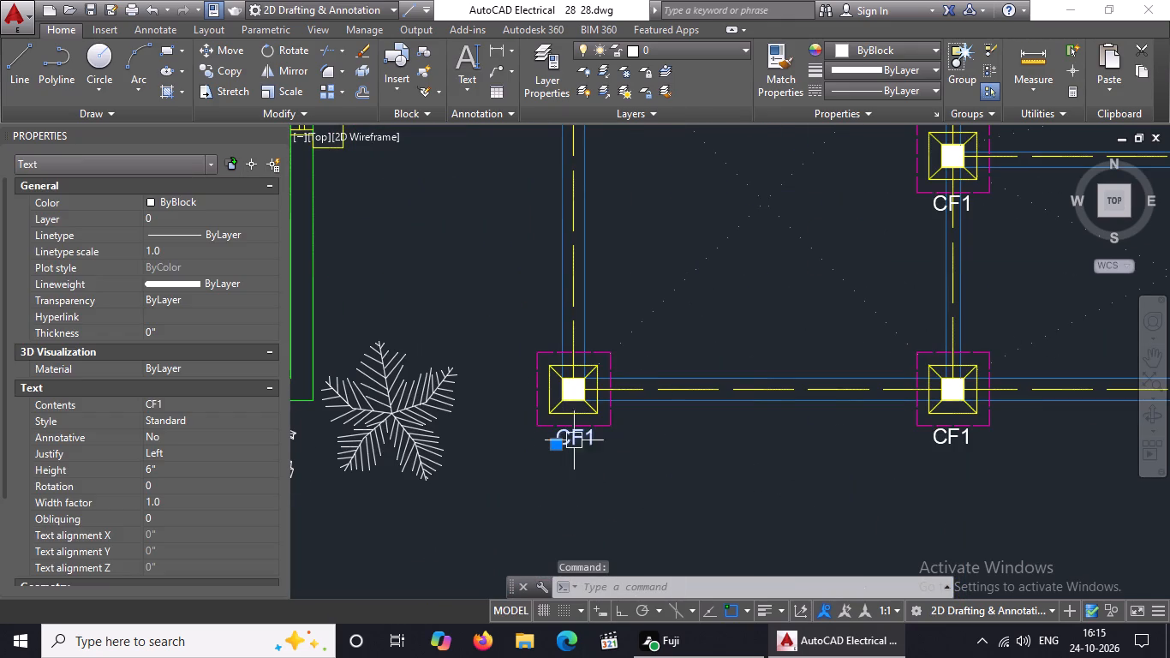
{"action": "left_click", "coordinate": [919, 51]}
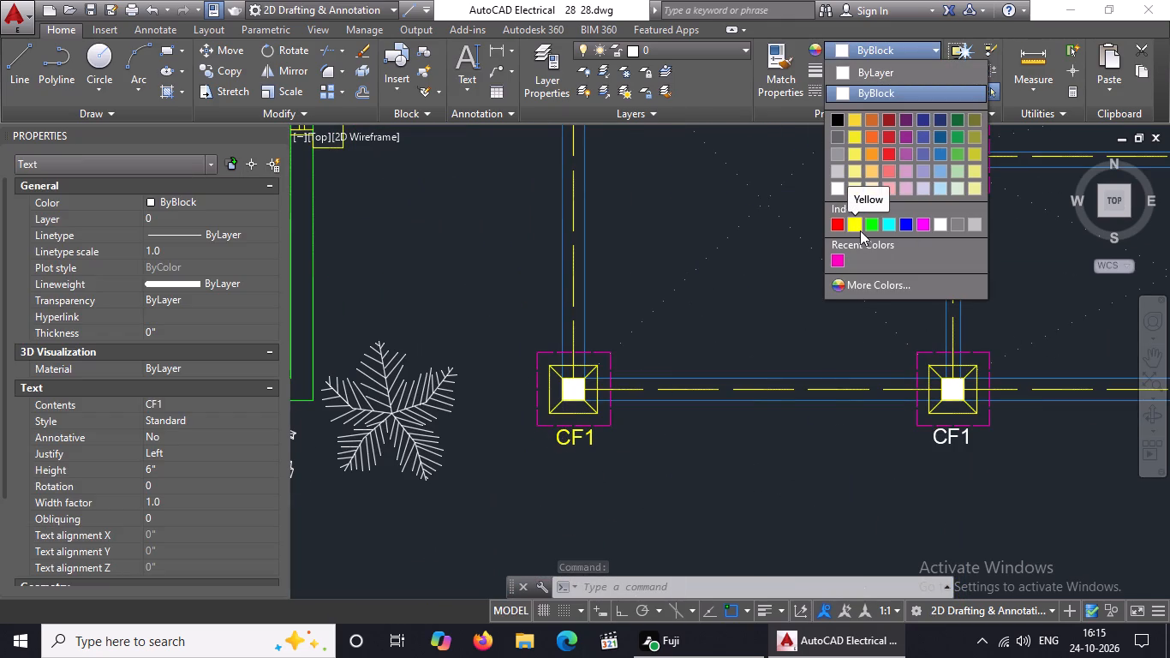
{"action": "left_click", "coordinate": [872, 219]}
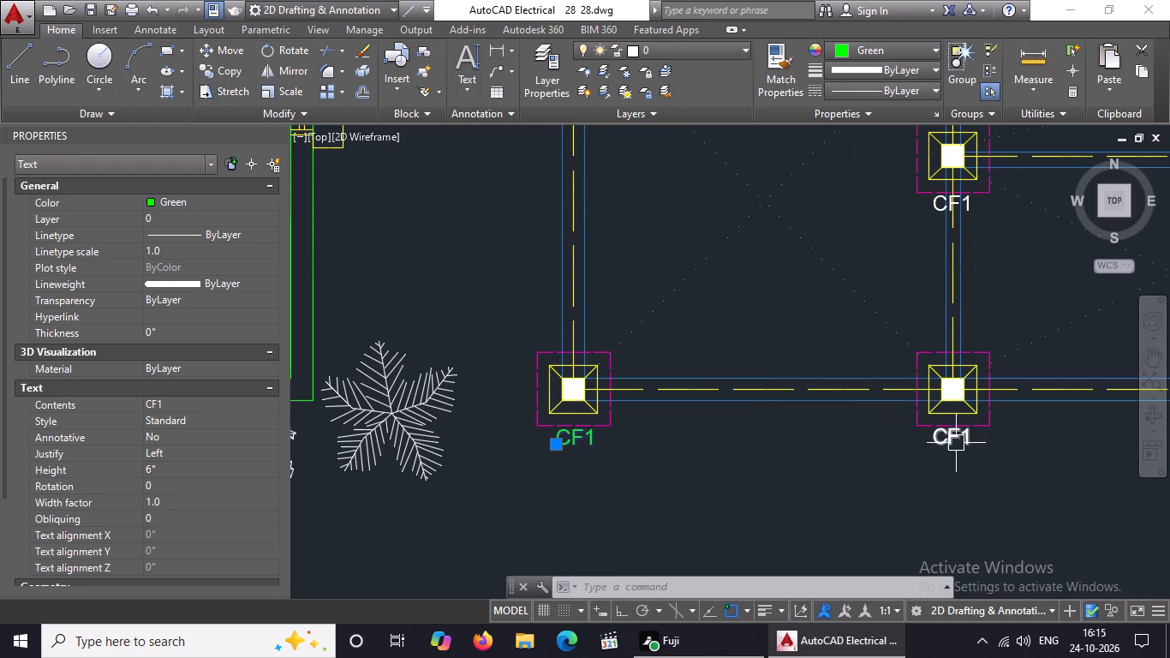
{"action": "left_click", "coordinate": [955, 441]}
{"action": "left_click", "coordinate": [904, 50]}
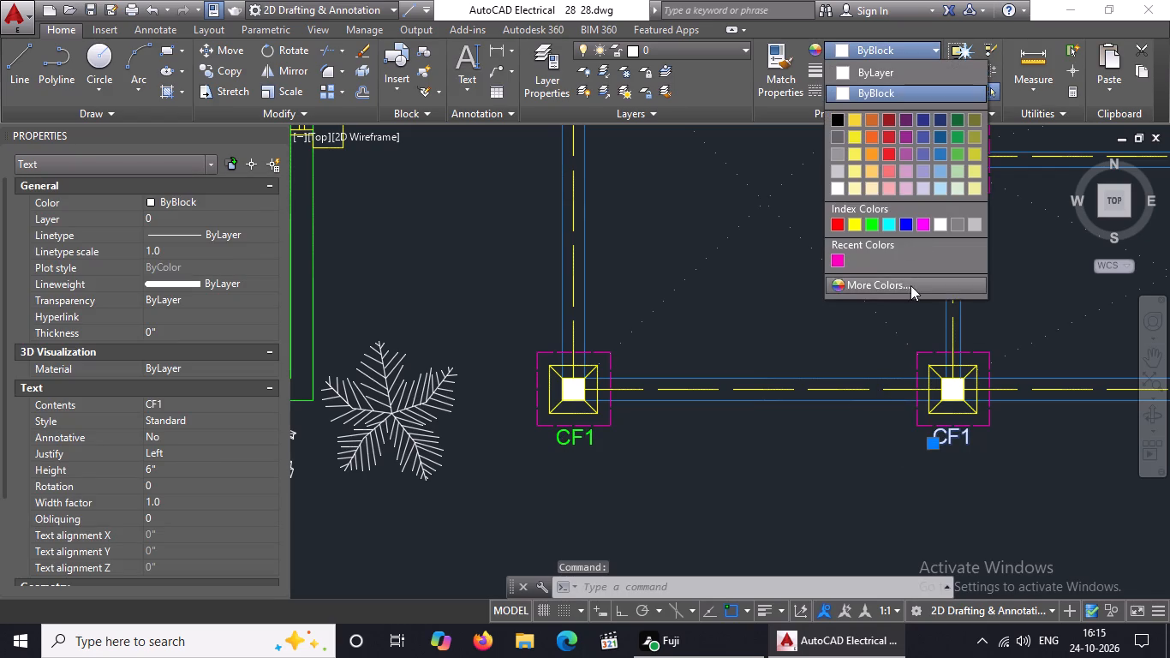
{"action": "left_click", "coordinate": [871, 224]}
{"action": "scroll", "coordinate": [886, 219], "scroll_direction": "down", "scroll_amount": 5}
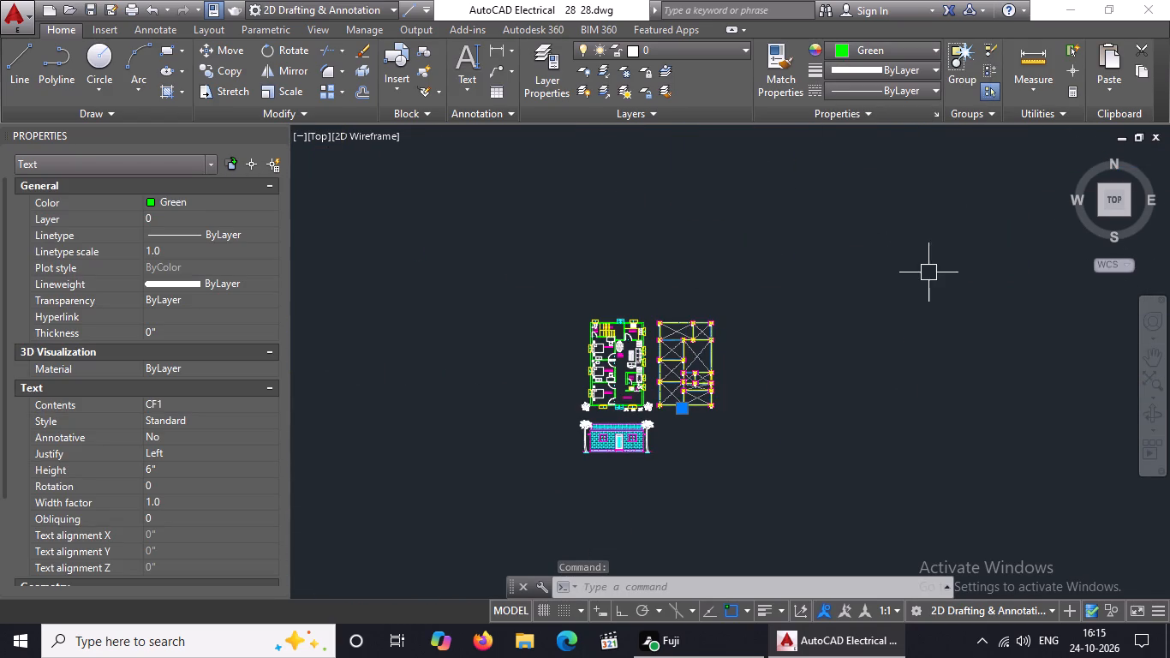
{"action": "scroll", "coordinate": [699, 413], "scroll_direction": "up", "scroll_amount": 3}
{"action": "scroll", "coordinate": [589, 376], "scroll_direction": "up", "scroll_amount": 2}
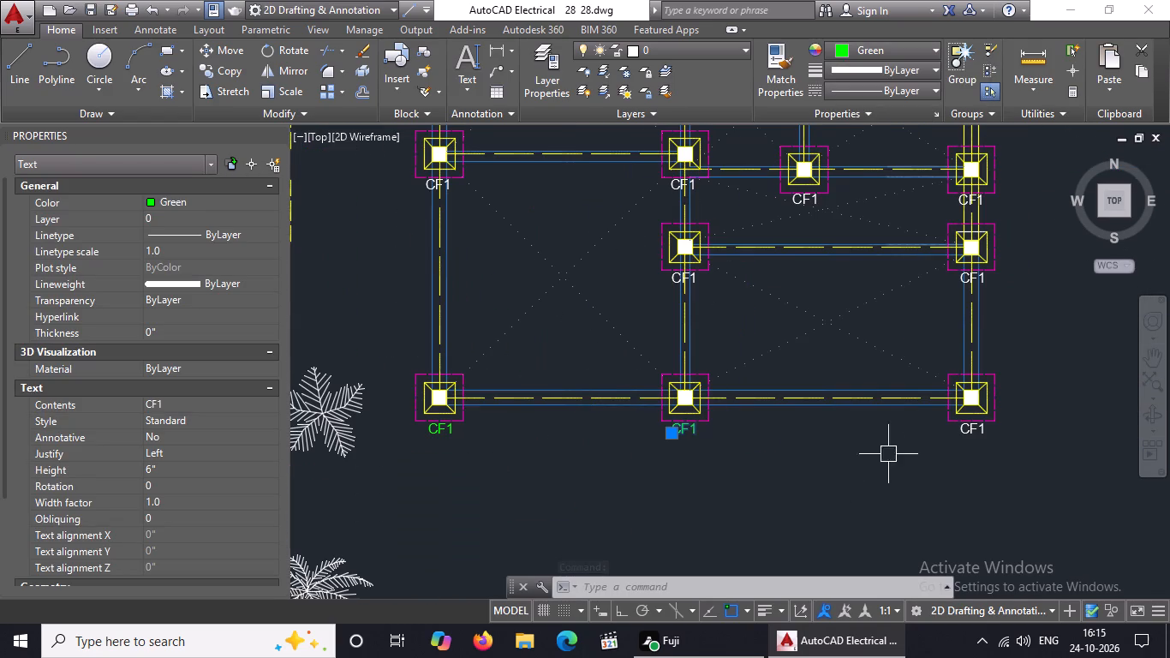
{"action": "scroll", "coordinate": [974, 435], "scroll_direction": "up", "scroll_amount": 2}
{"action": "left_click", "coordinate": [961, 429]}
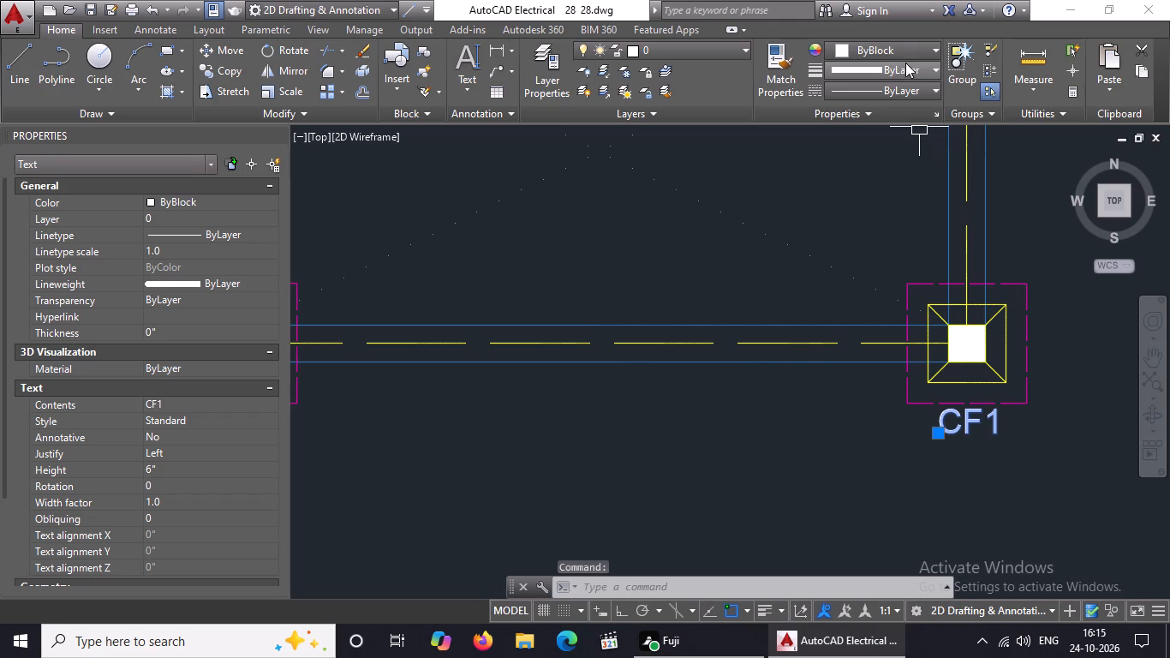
{"action": "left_click", "coordinate": [907, 50]}
{"action": "left_click", "coordinate": [870, 226]}
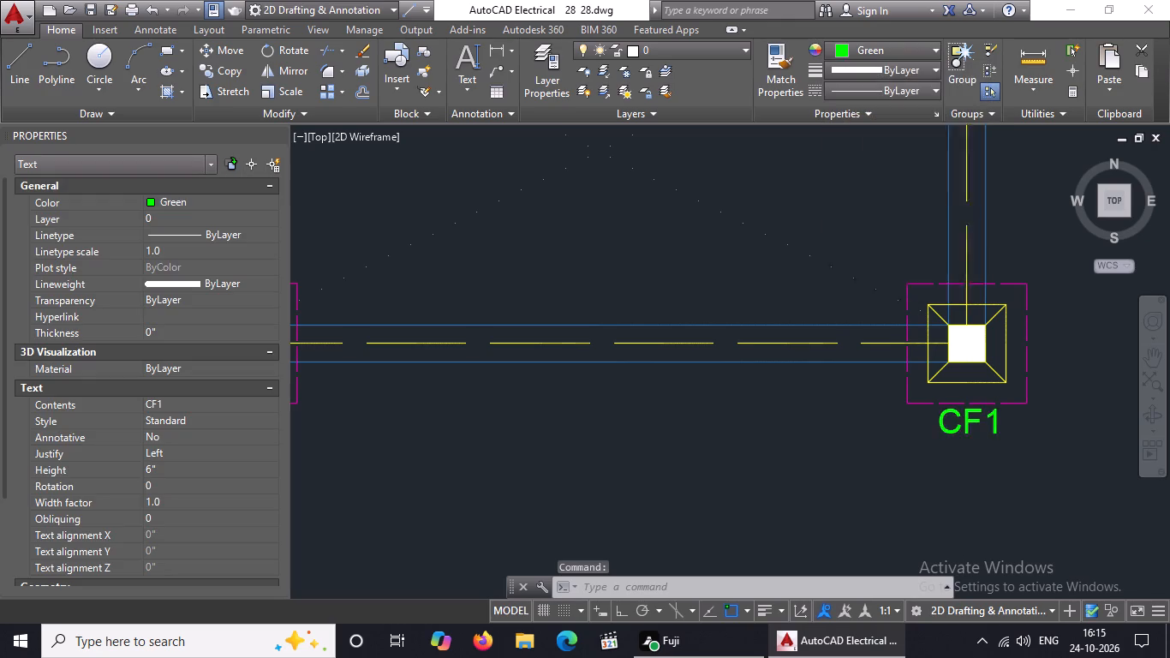
Change the two CF1 labels on the second row of footings from the bottom to green.
{"action": "scroll", "coordinate": [886, 343], "scroll_direction": "down", "scroll_amount": 4}
{"action": "scroll", "coordinate": [809, 317], "scroll_direction": "up", "scroll_amount": 4}
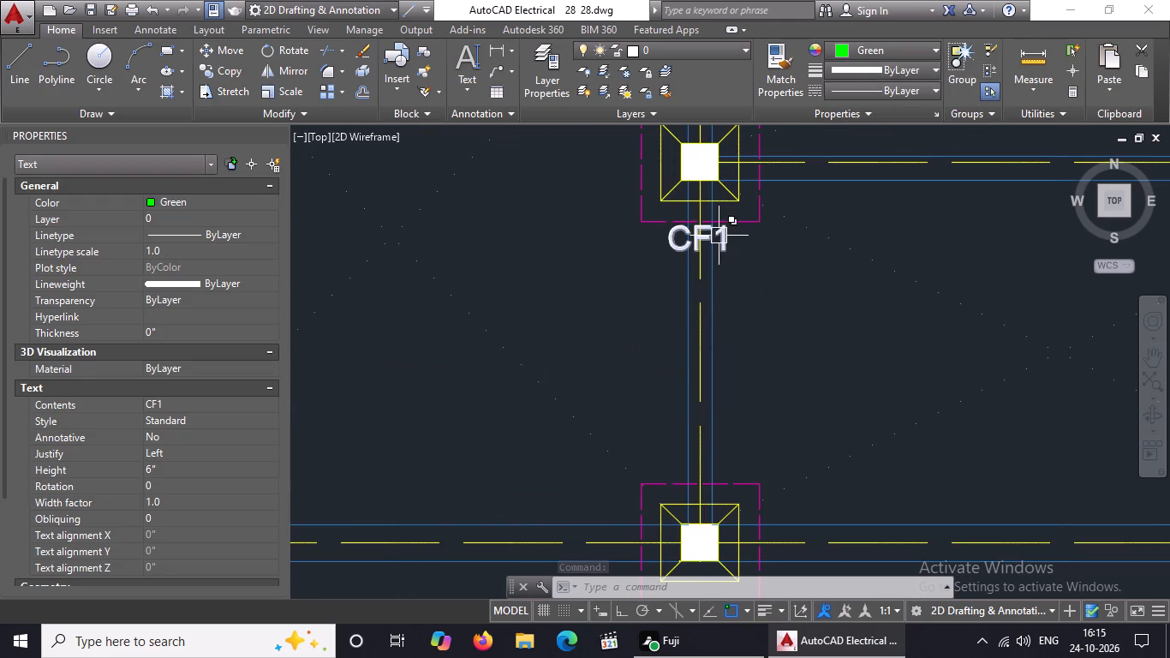
{"action": "left_click", "coordinate": [724, 236]}
{"action": "left_click", "coordinate": [876, 52]}
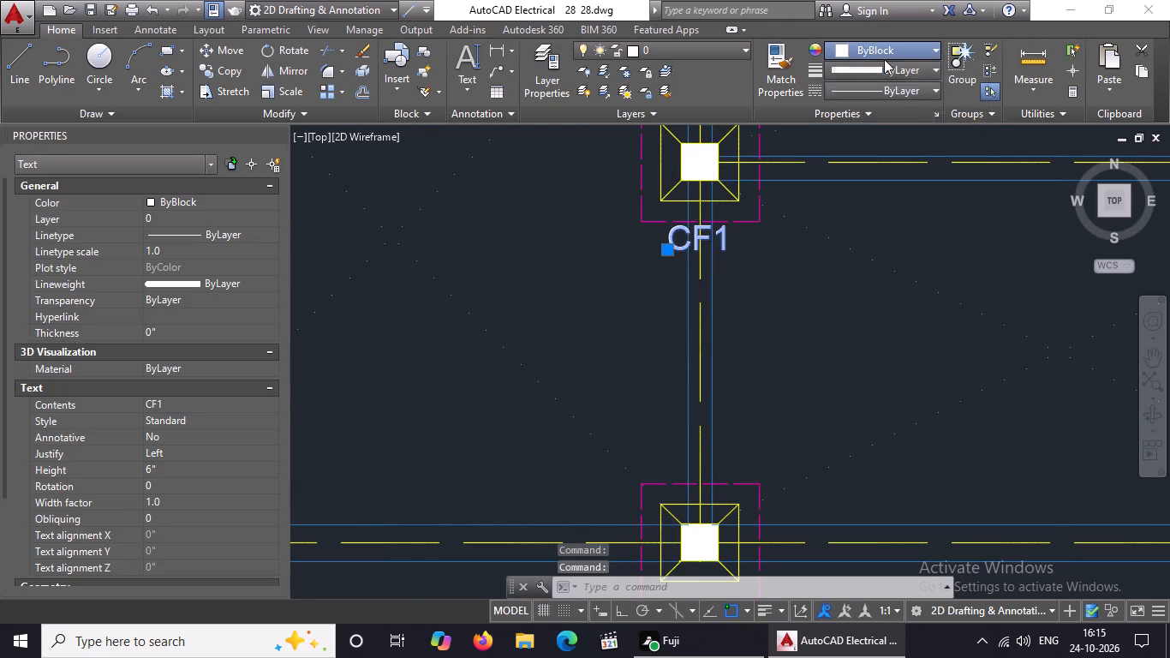
{"action": "left_click_drag", "start_coordinate": [869, 222], "coordinate": [872, 236]}
{"action": "scroll", "coordinate": [874, 293], "scroll_direction": "down", "scroll_amount": 4}
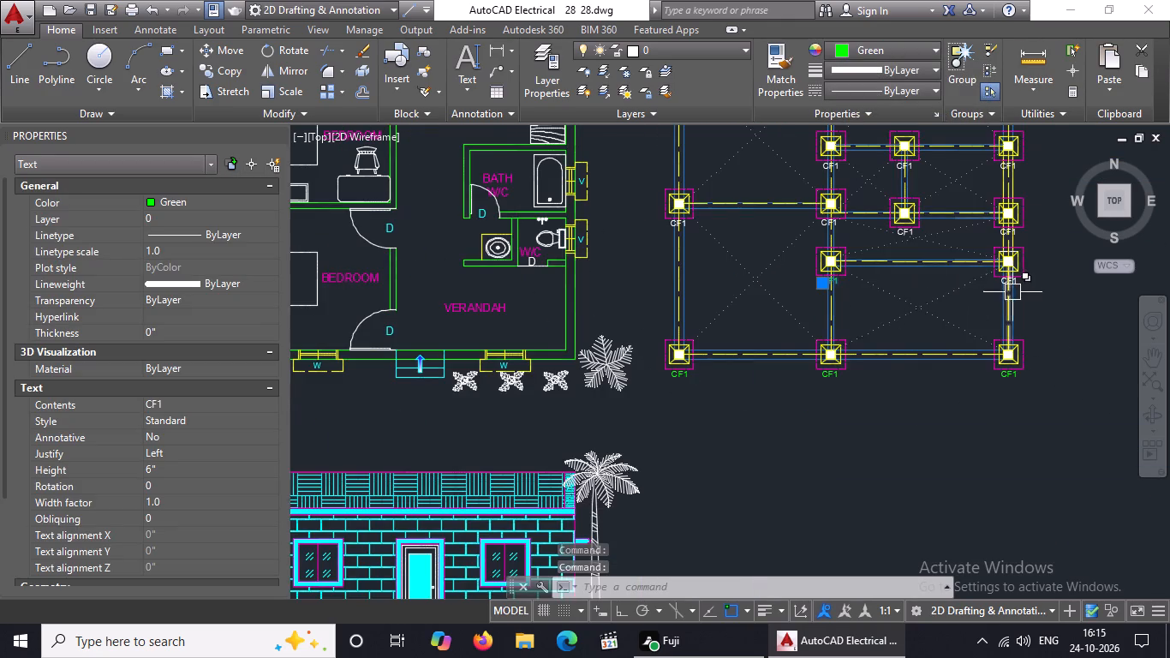
{"action": "scroll", "coordinate": [1012, 291], "scroll_direction": "up", "scroll_amount": 5}
{"action": "left_click", "coordinate": [1066, 255]}
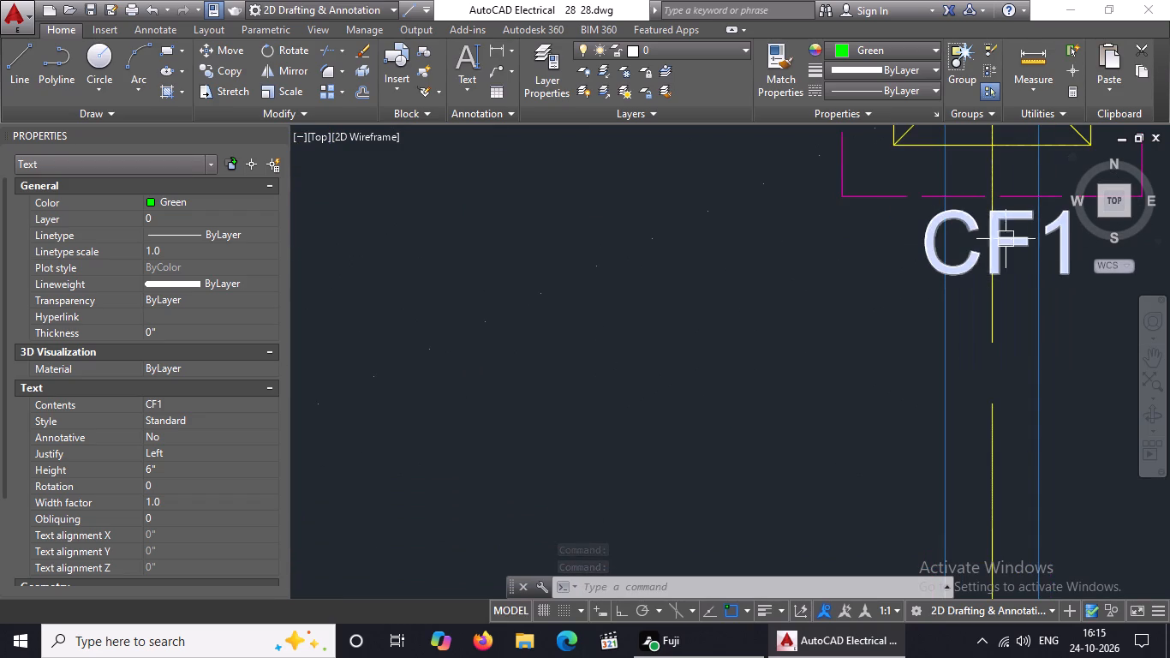
{"action": "left_click", "coordinate": [1062, 257]}
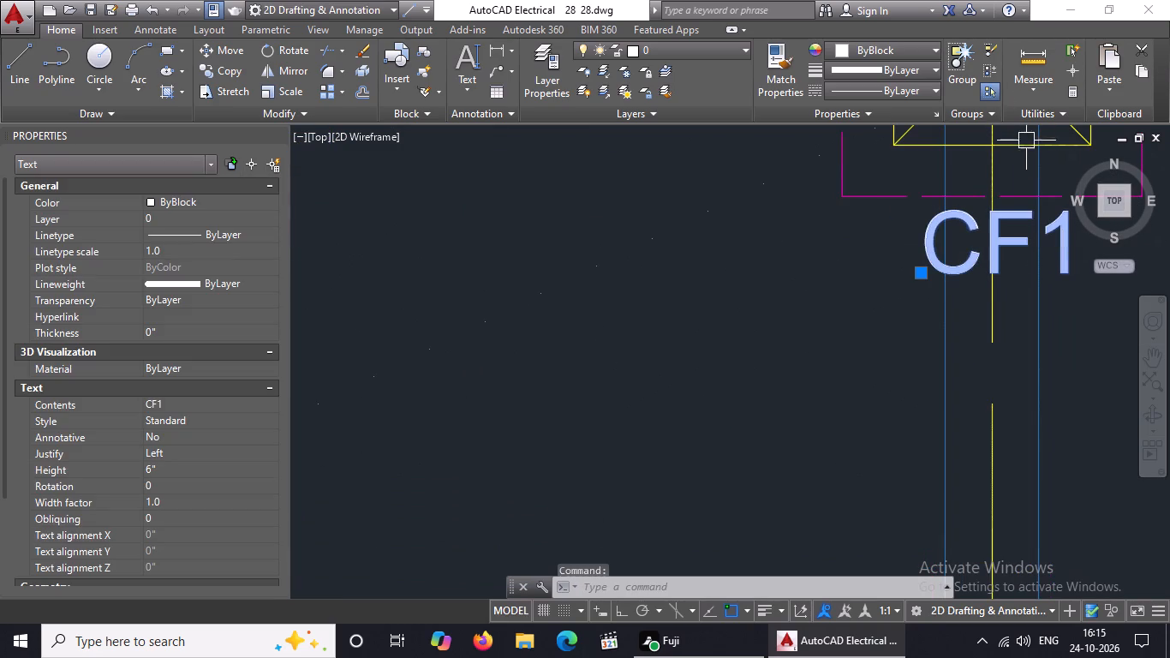
{"action": "left_click", "coordinate": [884, 51]}
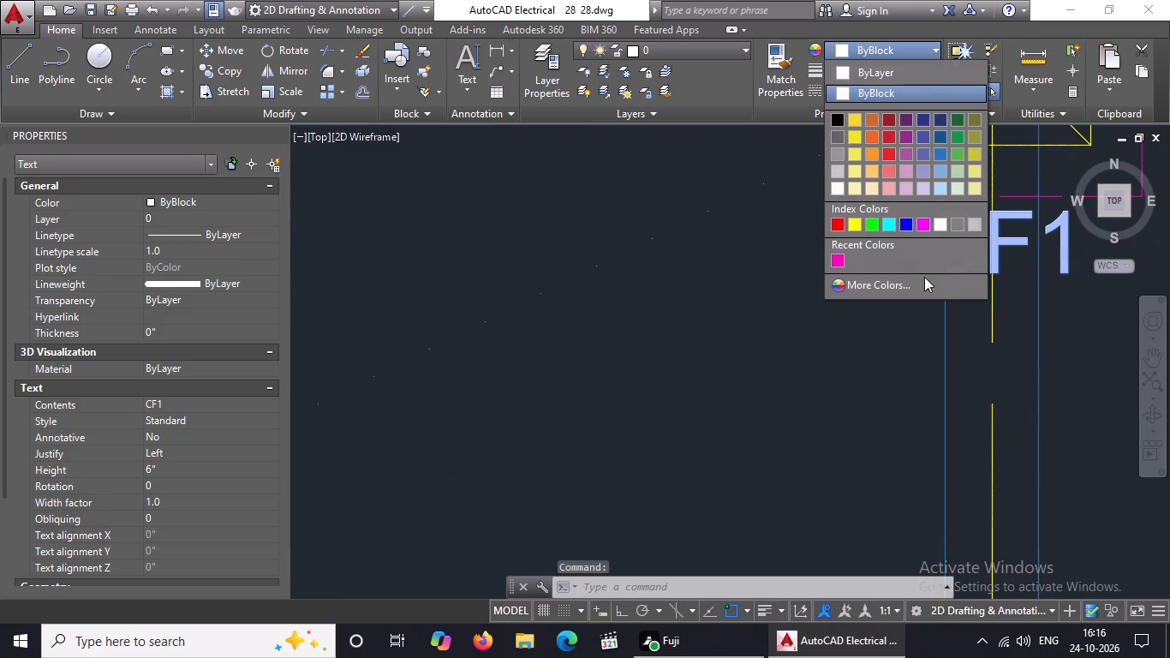
{"action": "left_click", "coordinate": [874, 223]}
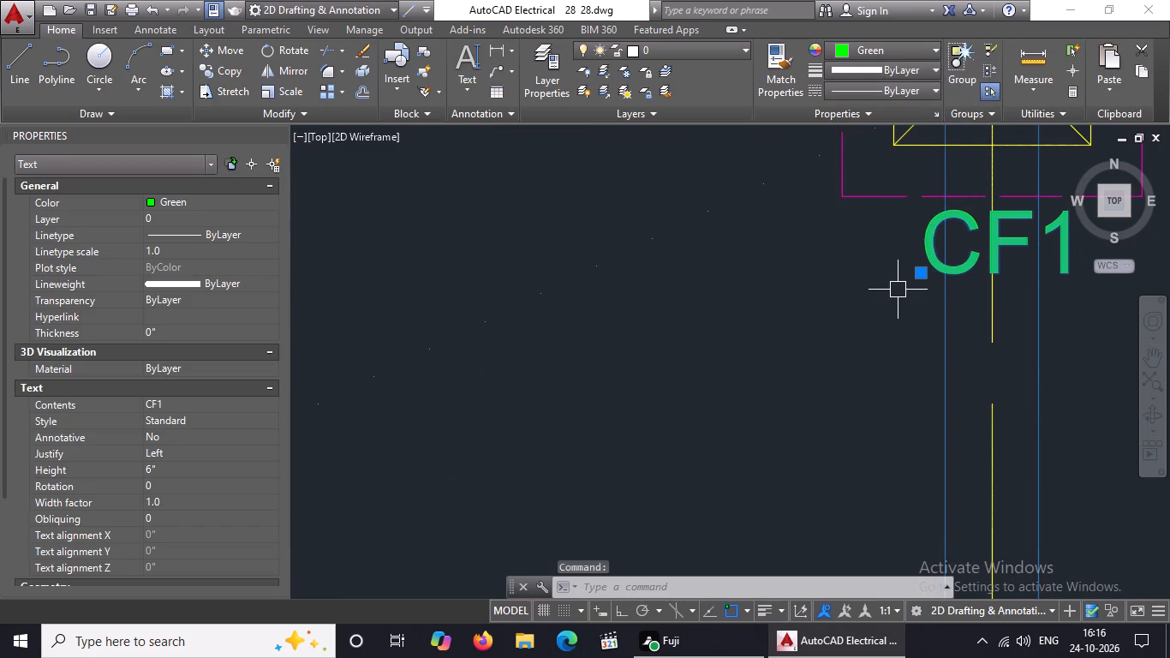
Change the CF1 labels of the two leftmost footings in the third row from the bottom to green, closing the properties palette.
{"action": "scroll", "coordinate": [883, 295], "scroll_direction": "down", "scroll_amount": 3}
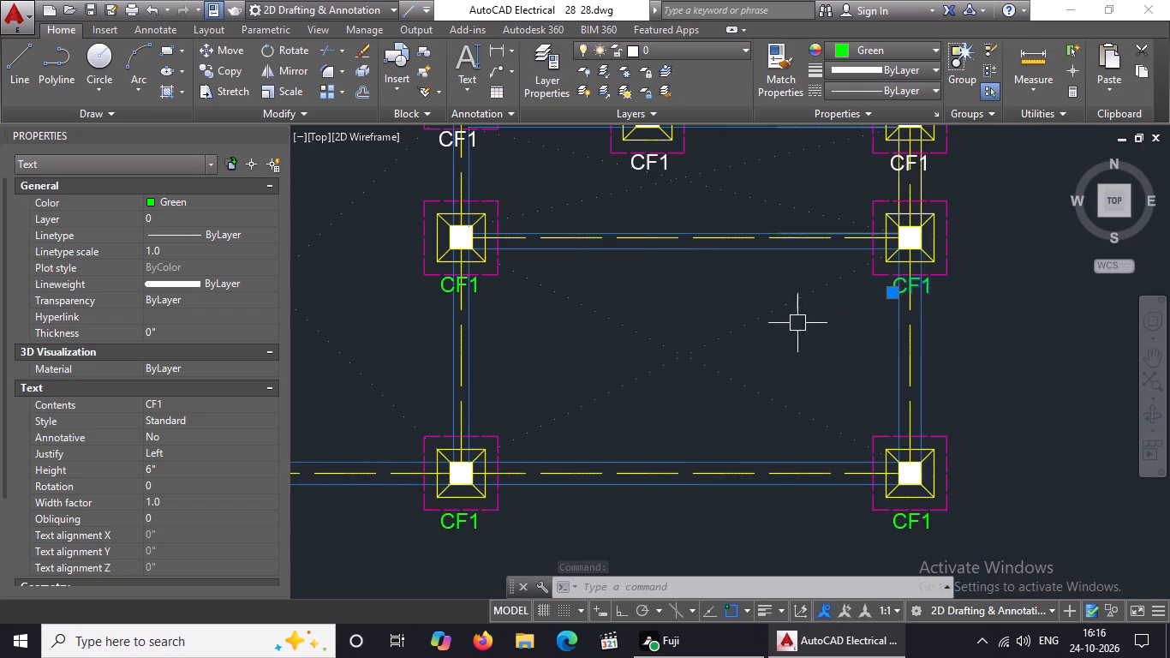
{"action": "scroll", "coordinate": [816, 344], "scroll_direction": "down", "scroll_amount": 1}
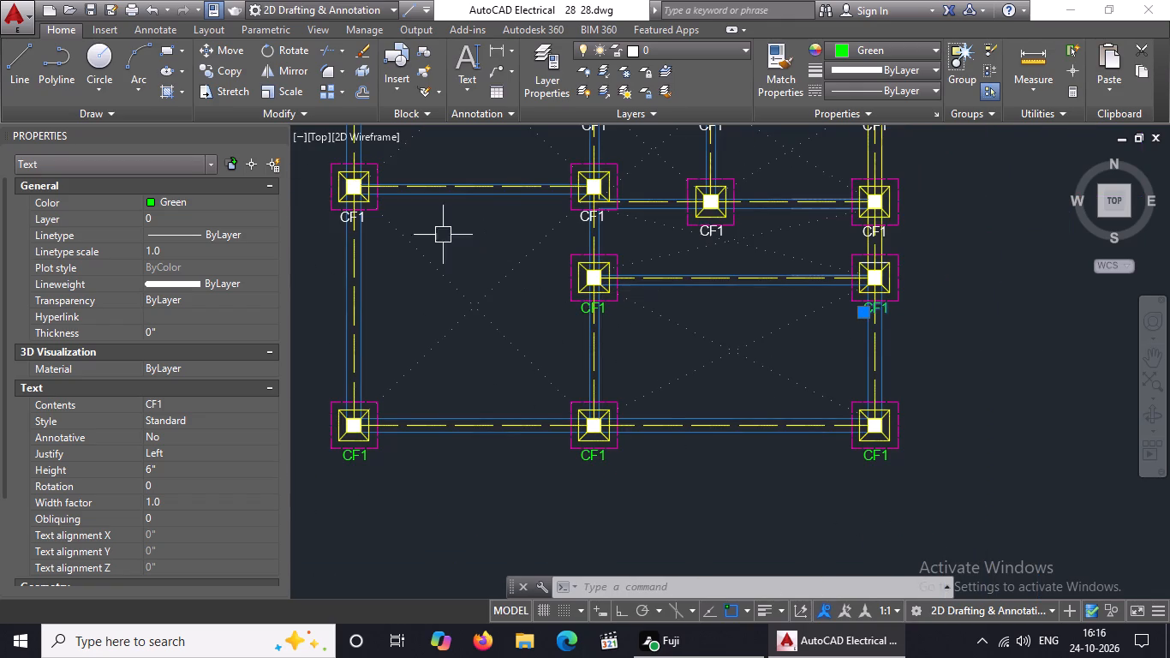
{"action": "scroll", "coordinate": [352, 210], "scroll_direction": "up", "scroll_amount": 4}
{"action": "left_click", "coordinate": [379, 227]}
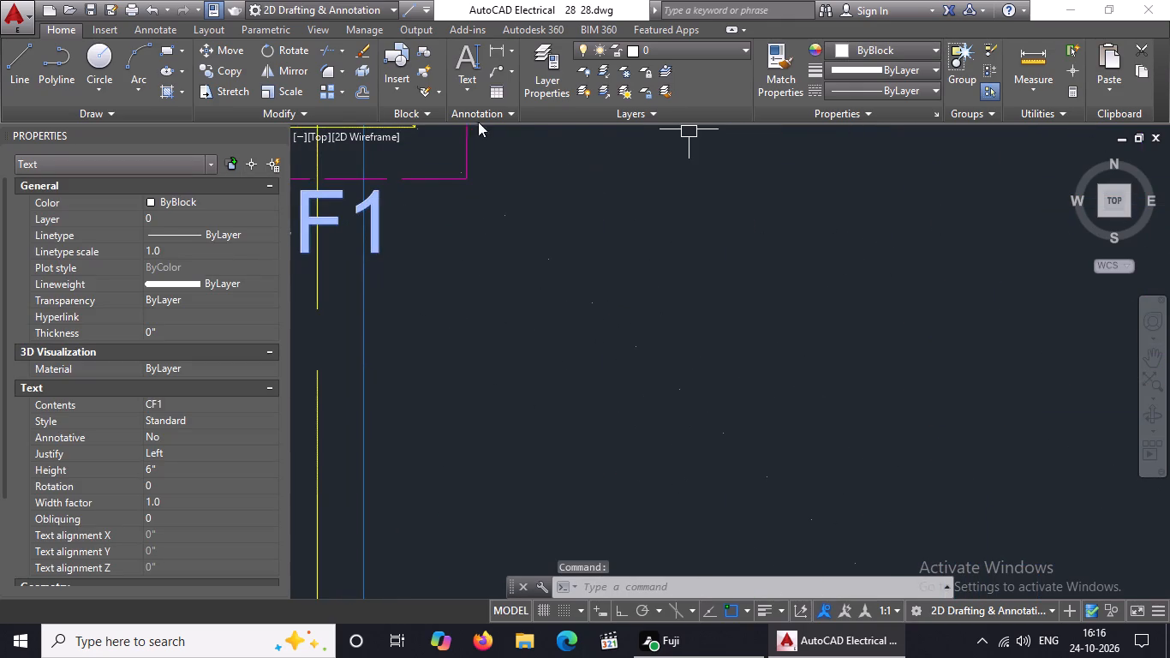
{"action": "left_click", "coordinate": [278, 134]}
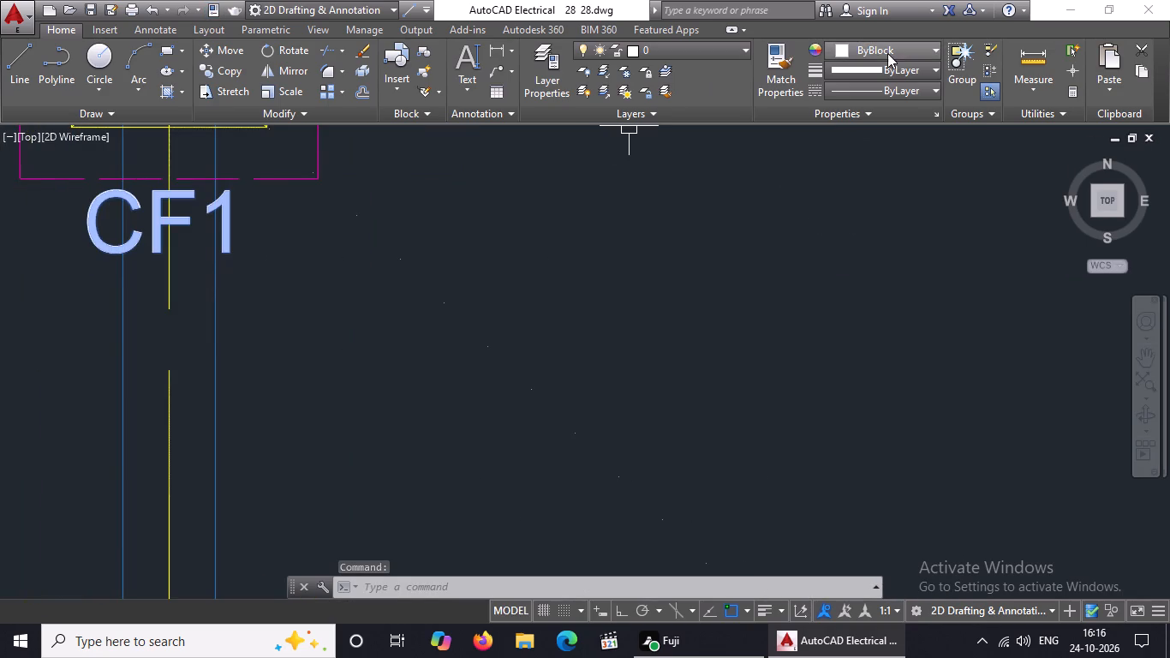
{"action": "left_click", "coordinate": [889, 52]}
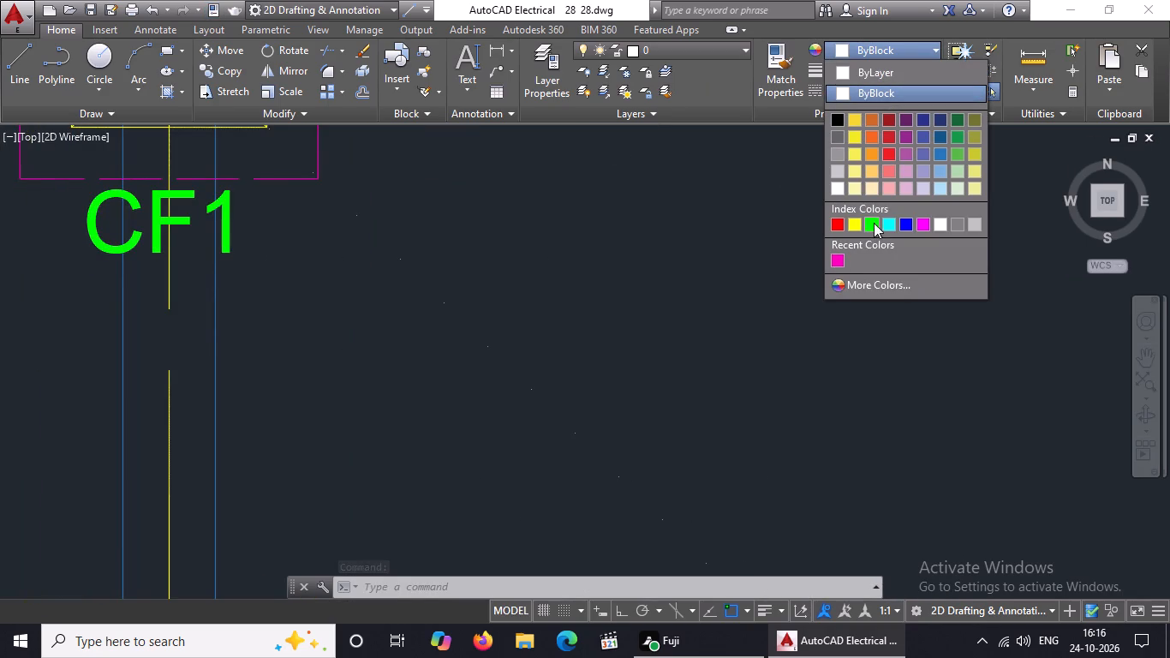
{"action": "left_click", "coordinate": [874, 223]}
{"action": "scroll", "coordinate": [835, 251], "scroll_direction": "down", "scroll_amount": 5}
{"action": "scroll", "coordinate": [1012, 242], "scroll_direction": "up", "scroll_amount": 3}
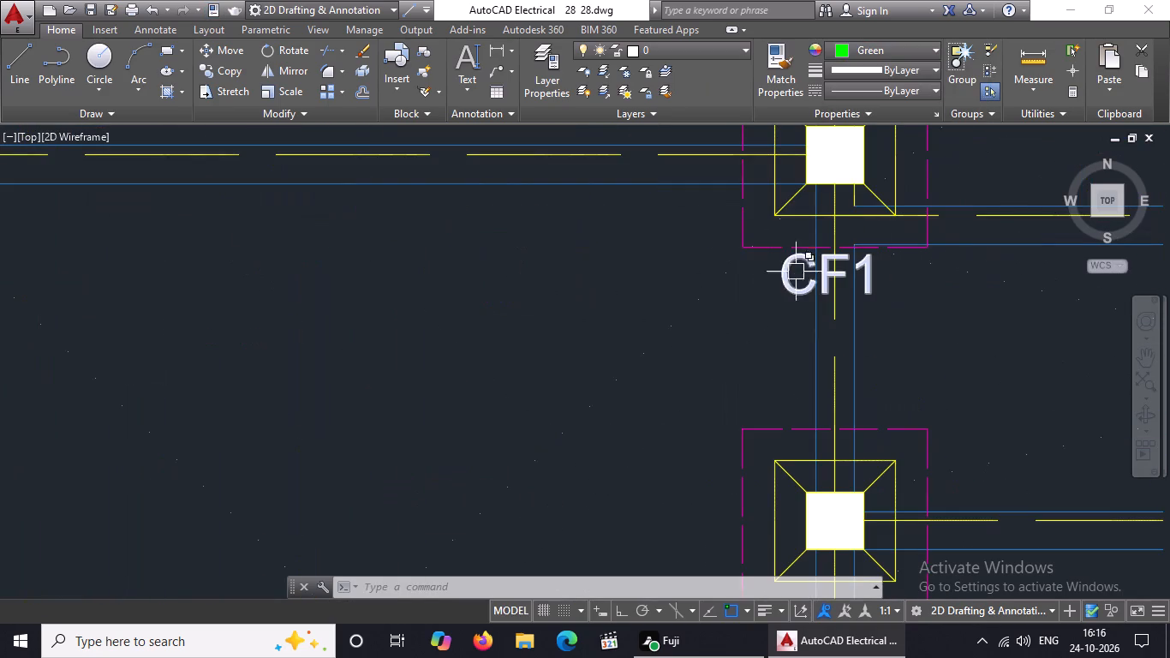
{"action": "left_click", "coordinate": [790, 274]}
{"action": "left_click", "coordinate": [899, 46]}
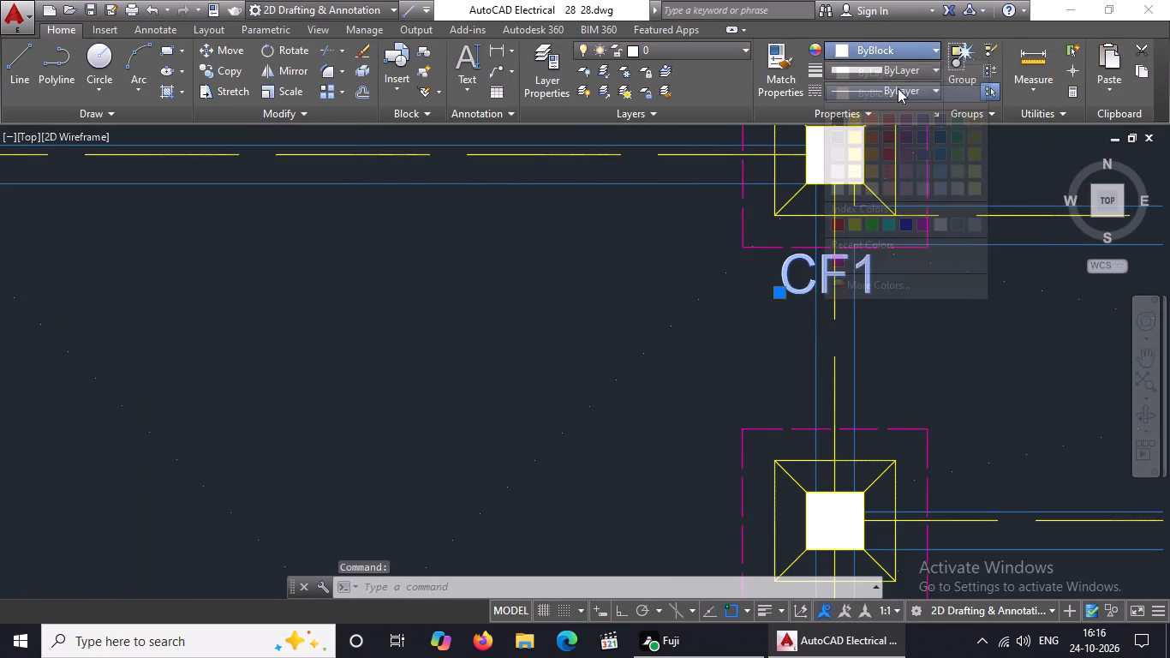
{"action": "left_click", "coordinate": [872, 222]}
Change the remaining two CF1 labels in the third row, on the intermediate and right-hand footings, to green and clear the selection.
{"action": "scroll", "coordinate": [869, 230], "scroll_direction": "down", "scroll_amount": 5}
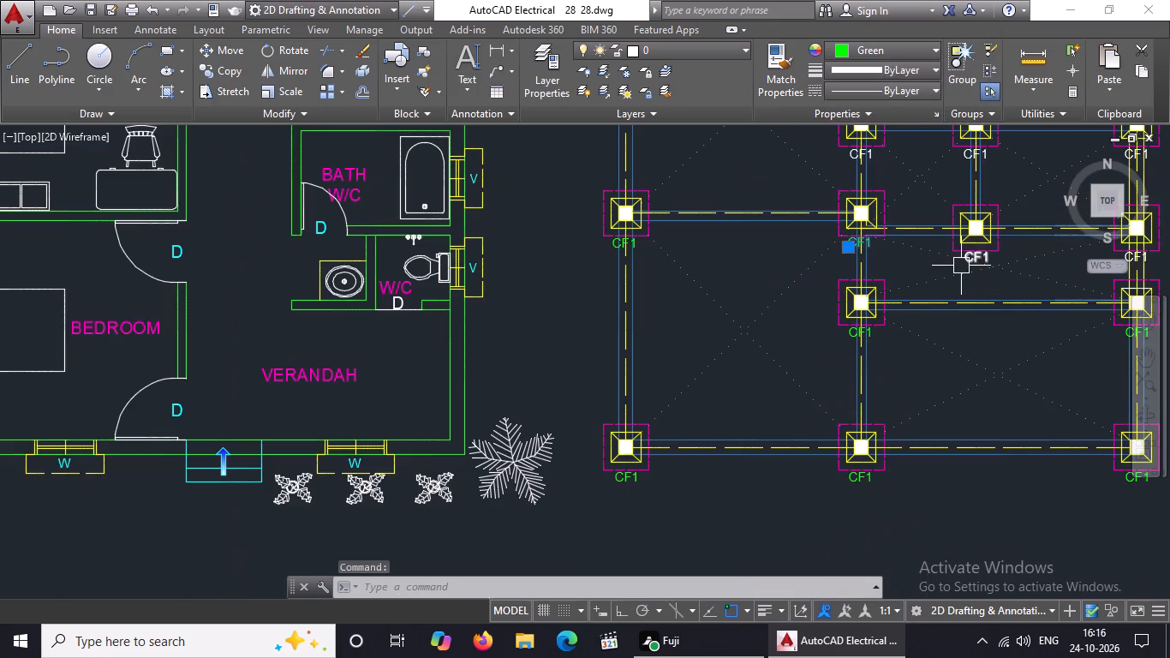
{"action": "scroll", "coordinate": [981, 255], "scroll_direction": "up", "scroll_amount": 5}
{"action": "left_click", "coordinate": [911, 251]}
{"action": "left_click", "coordinate": [926, 47]}
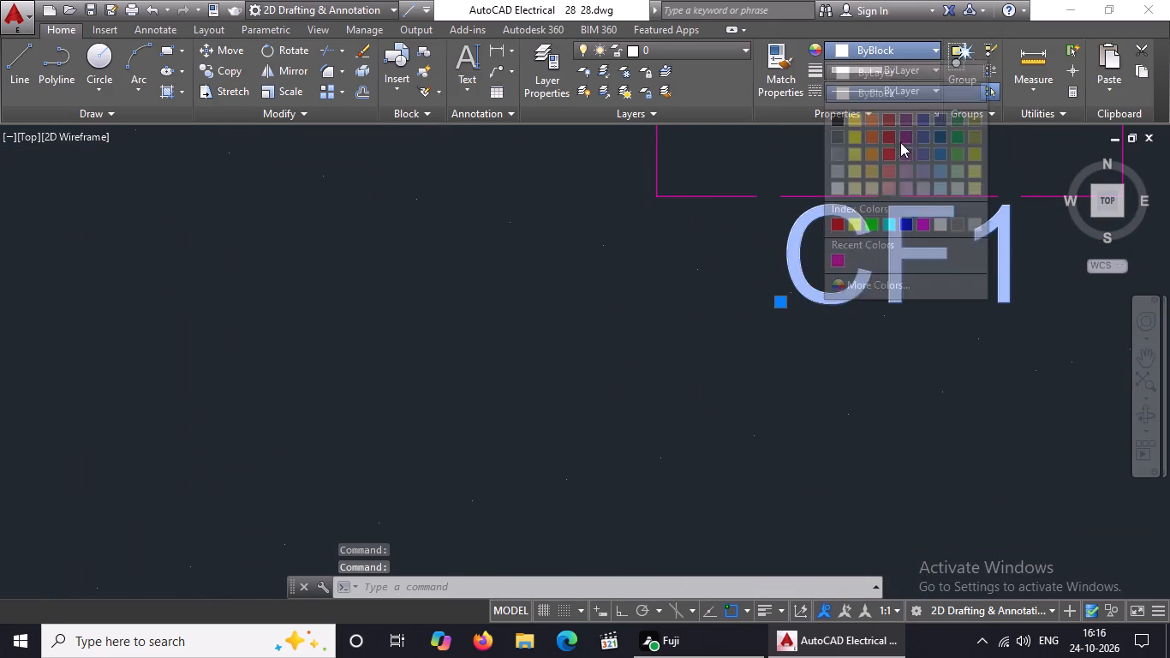
{"action": "left_click", "coordinate": [869, 224]}
{"action": "scroll", "coordinate": [869, 224], "scroll_direction": "down", "scroll_amount": 9}
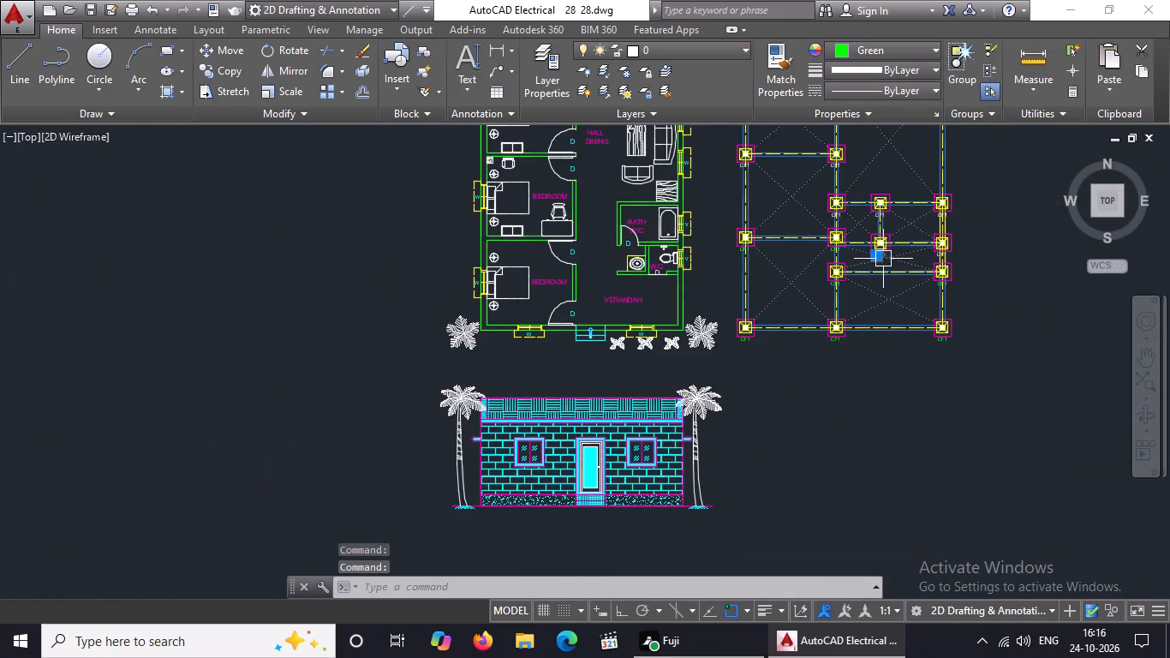
{"action": "scroll", "coordinate": [922, 254], "scroll_direction": "up", "scroll_amount": 4}
{"action": "scroll", "coordinate": [1011, 253], "scroll_direction": "up", "scroll_amount": 2}
{"action": "left_click", "coordinate": [1006, 269]}
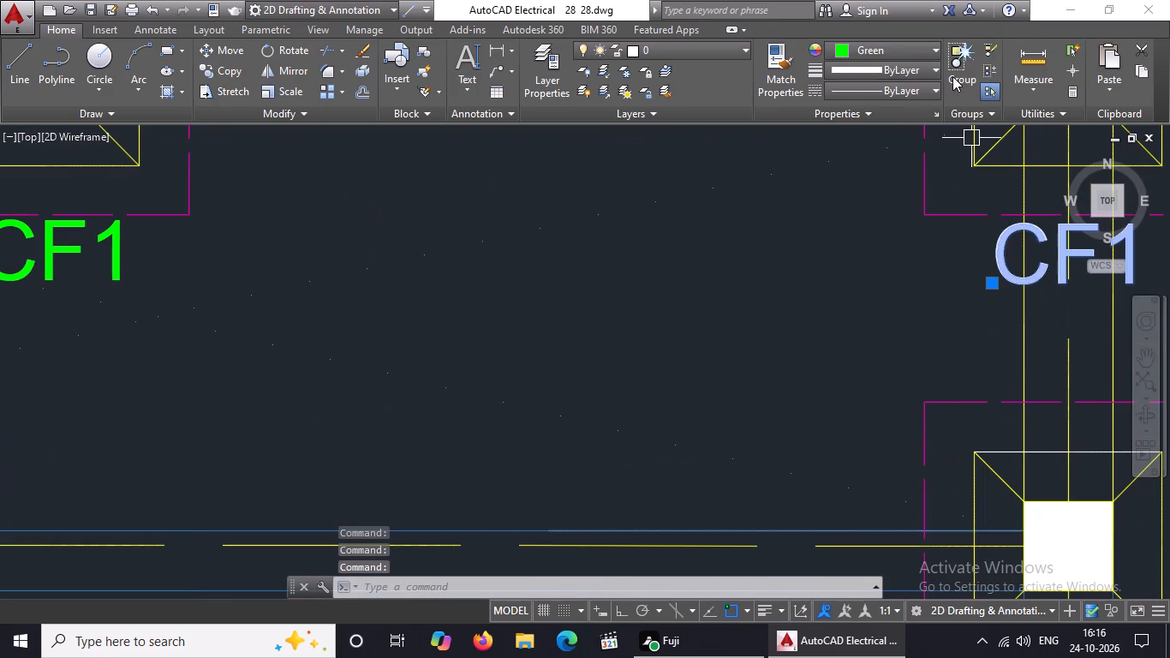
{"action": "left_click", "coordinate": [928, 56]}
{"action": "left_click", "coordinate": [871, 224]}
{"action": "scroll", "coordinate": [871, 224], "scroll_direction": "down", "scroll_amount": 2}
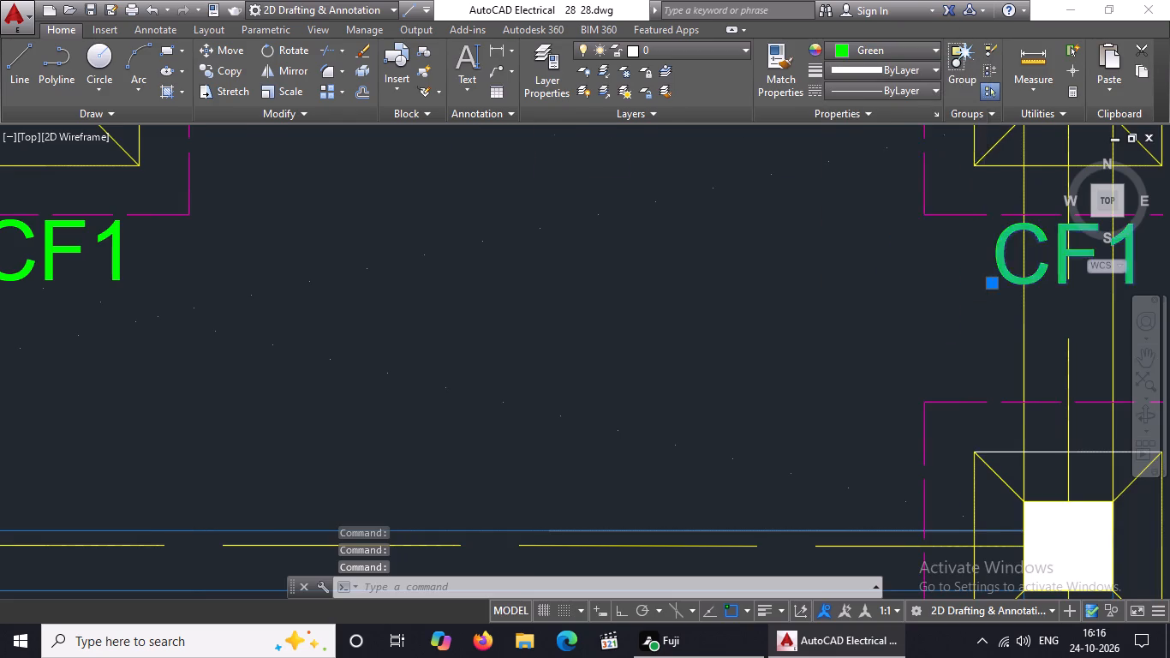
{"action": "scroll", "coordinate": [871, 224], "scroll_direction": "down", "scroll_amount": 2}
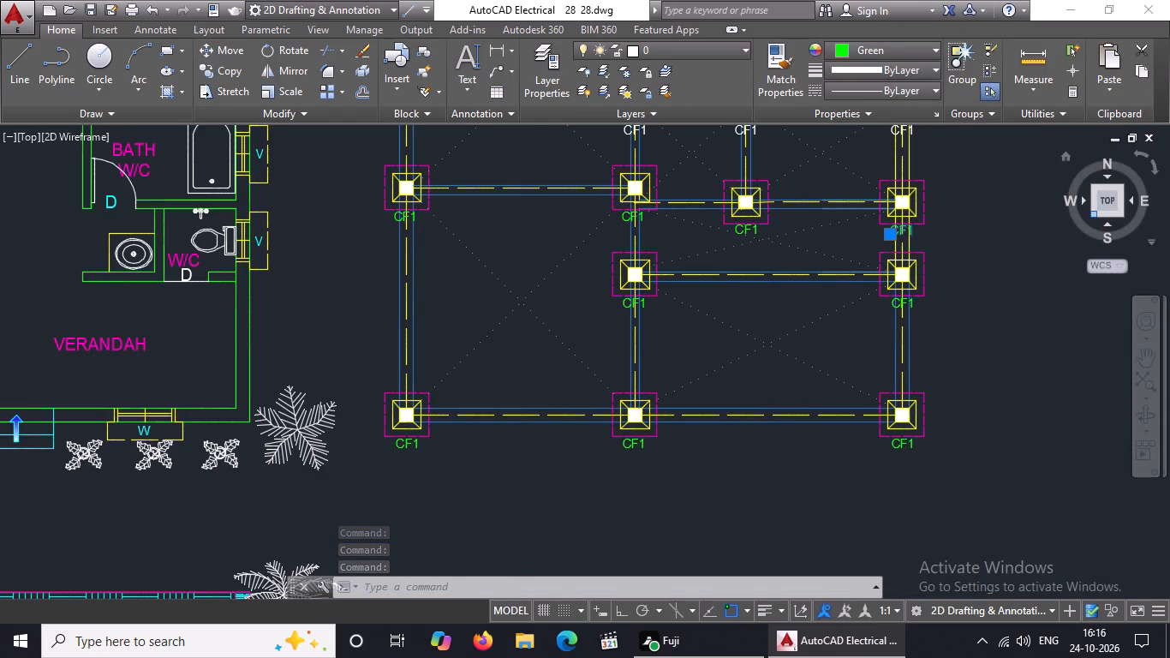
{"action": "key", "text": "Escape"}
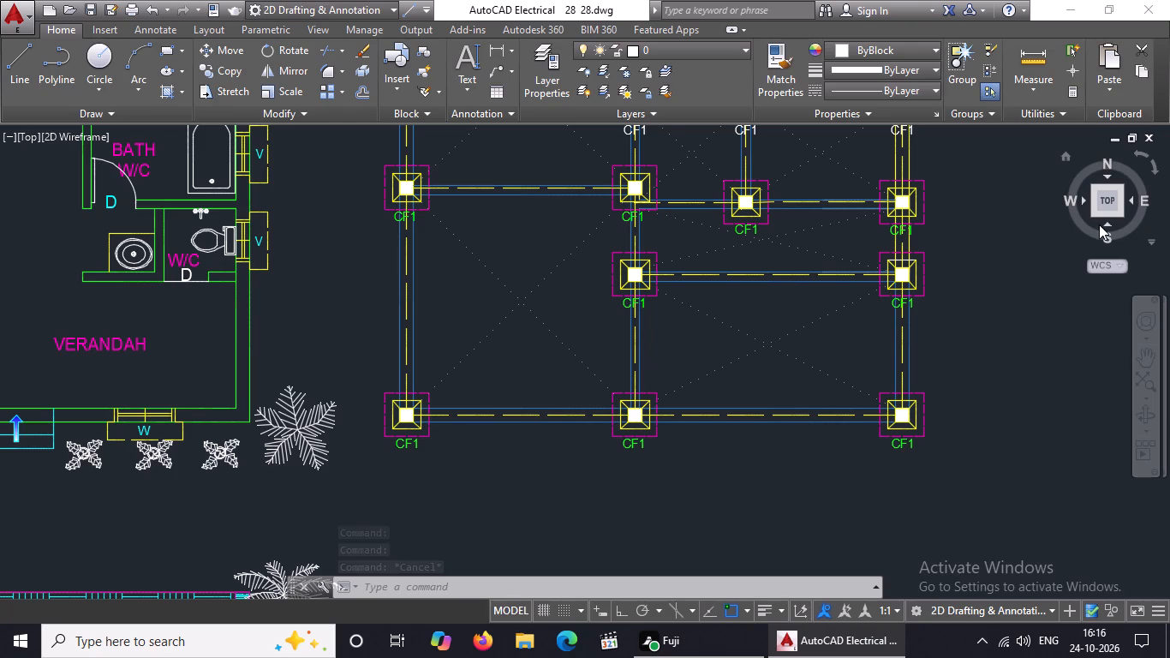
Change the CF1 label of the leftmost footing in the fourth row from the bottom to green.
{"action": "scroll", "coordinate": [955, 274], "scroll_direction": "down", "scroll_amount": 1}
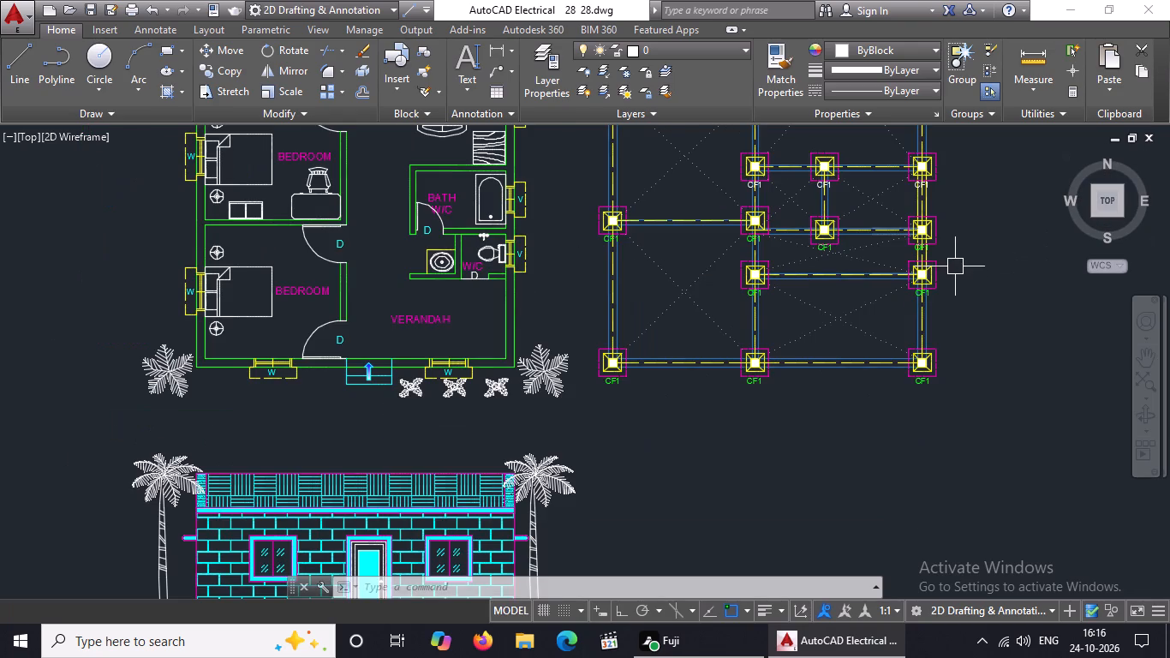
{"action": "scroll", "coordinate": [768, 166], "scroll_direction": "up", "scroll_amount": 2}
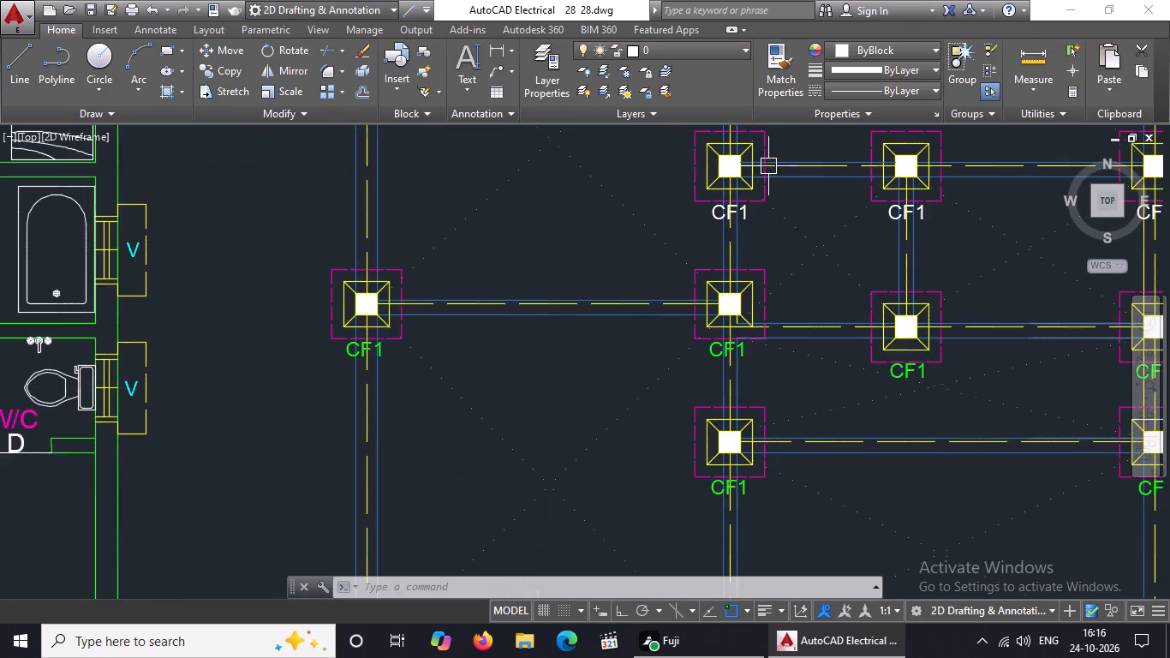
{"action": "scroll", "coordinate": [731, 170], "scroll_direction": "up", "scroll_amount": 2}
{"action": "left_click", "coordinate": [689, 275]}
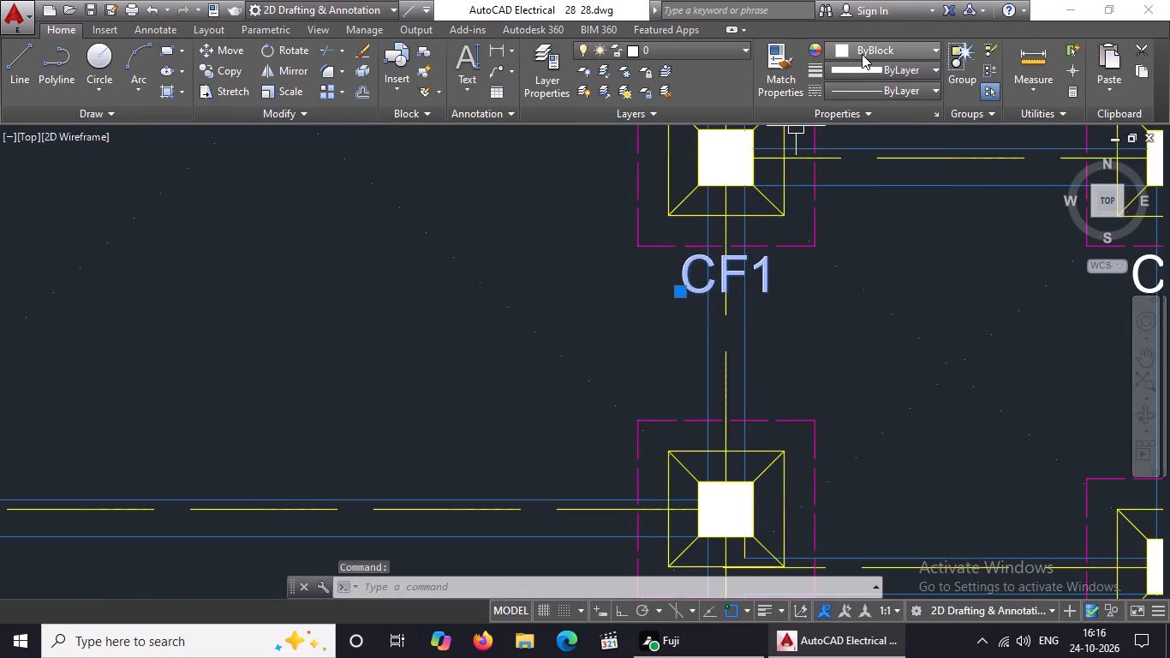
{"action": "left_click", "coordinate": [863, 52]}
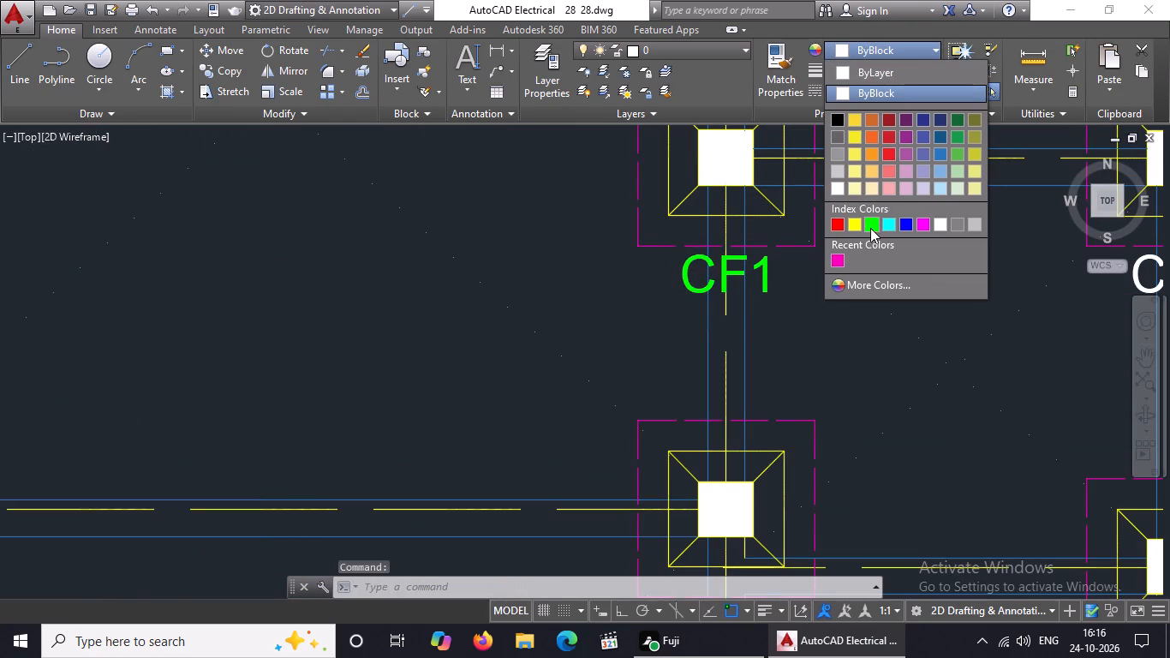
{"action": "left_click", "coordinate": [869, 221]}
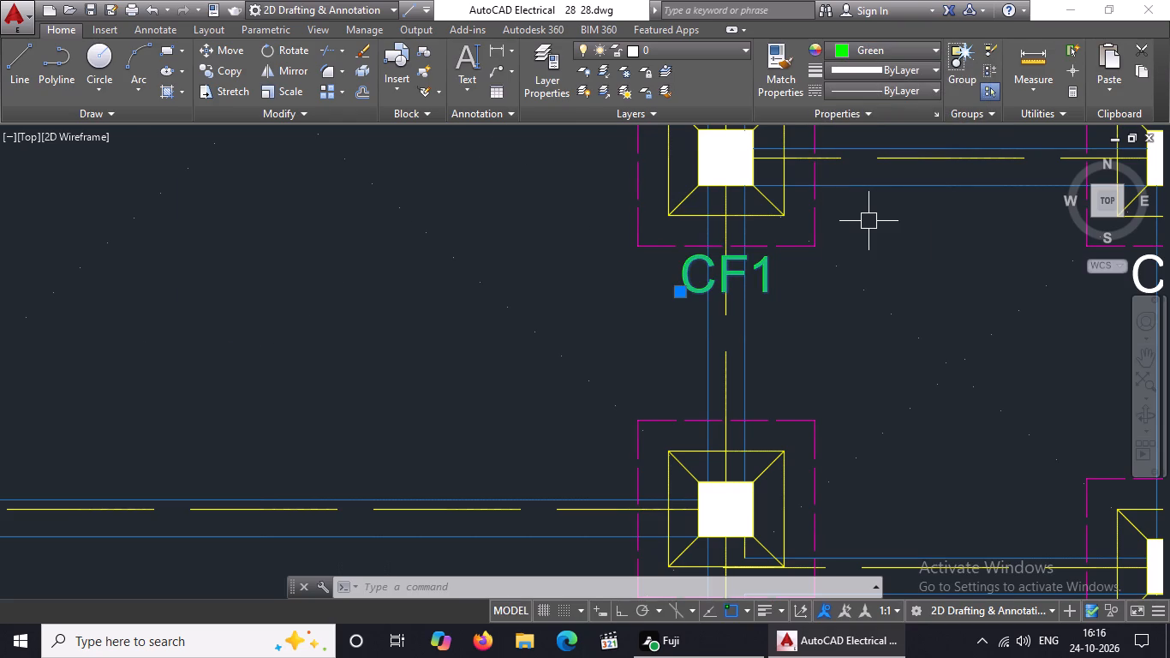
{"action": "scroll", "coordinate": [869, 221], "scroll_direction": "down", "scroll_amount": 3}
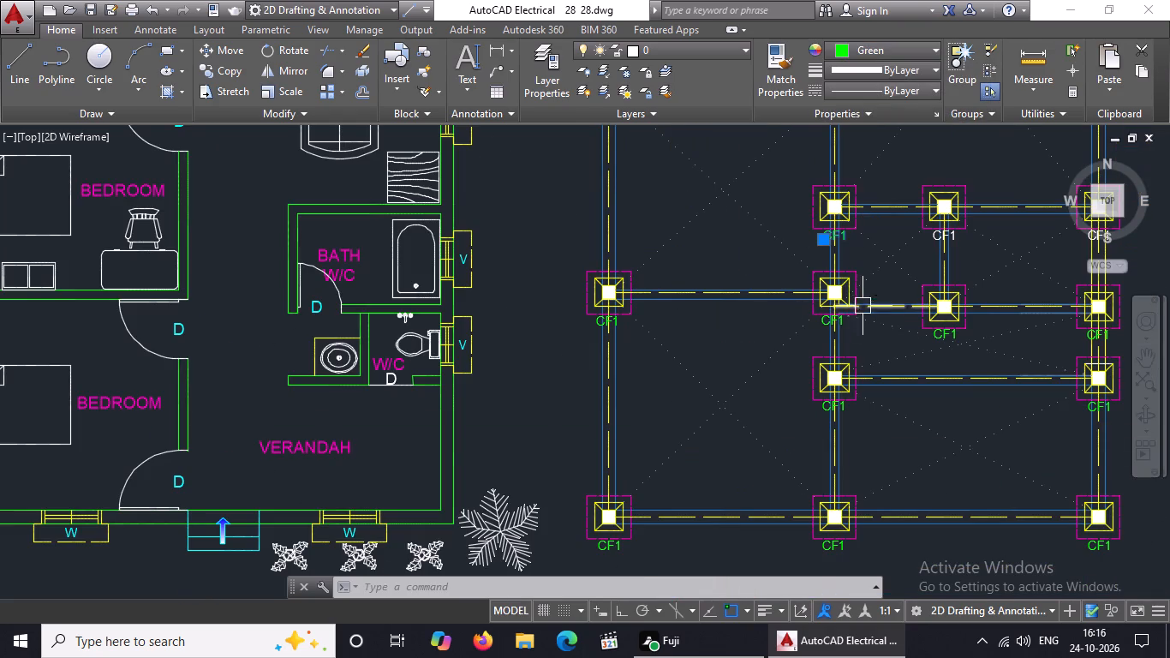
Change the CF1 labels of the middle and right-hand footings in the fourth row from the bottom to green.
{"action": "scroll", "coordinate": [860, 293], "scroll_direction": "down", "scroll_amount": 2}
{"action": "scroll", "coordinate": [911, 257], "scroll_direction": "up", "scroll_amount": 4}
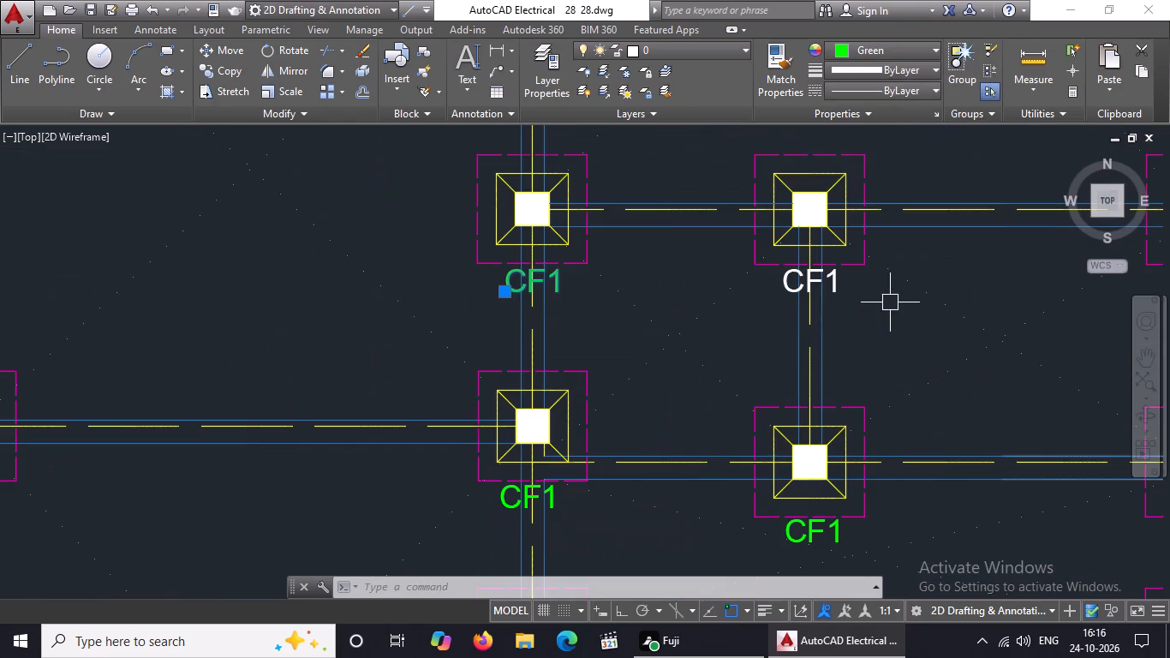
{"action": "left_click", "coordinate": [785, 285]}
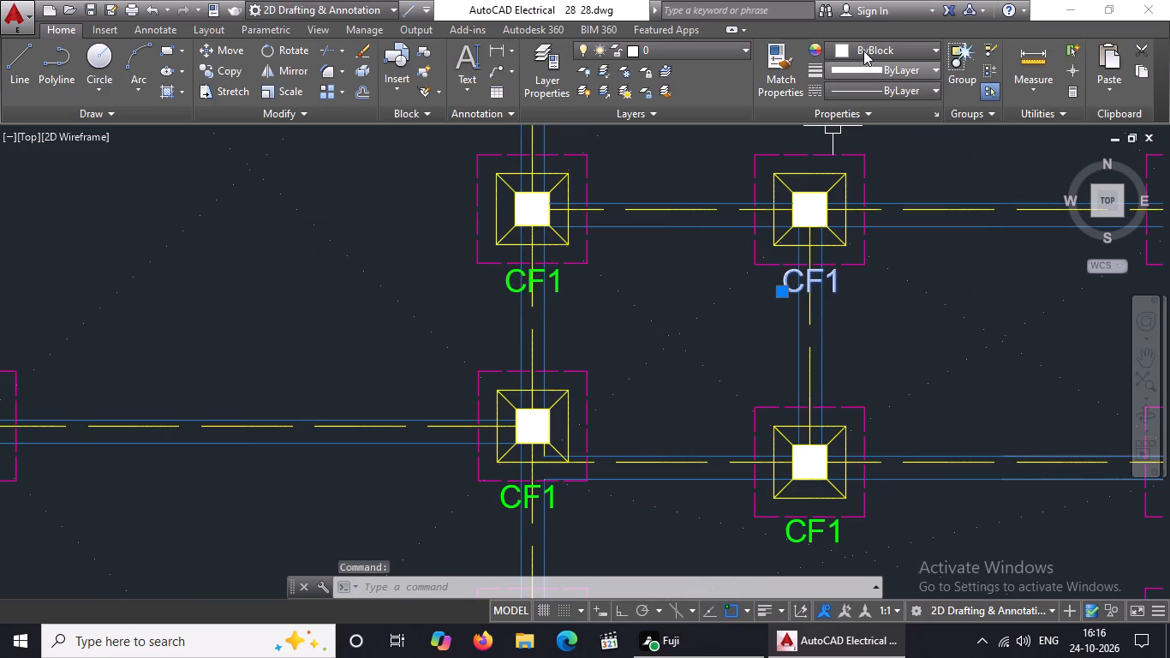
{"action": "left_click", "coordinate": [864, 51]}
{"action": "left_click", "coordinate": [869, 223]}
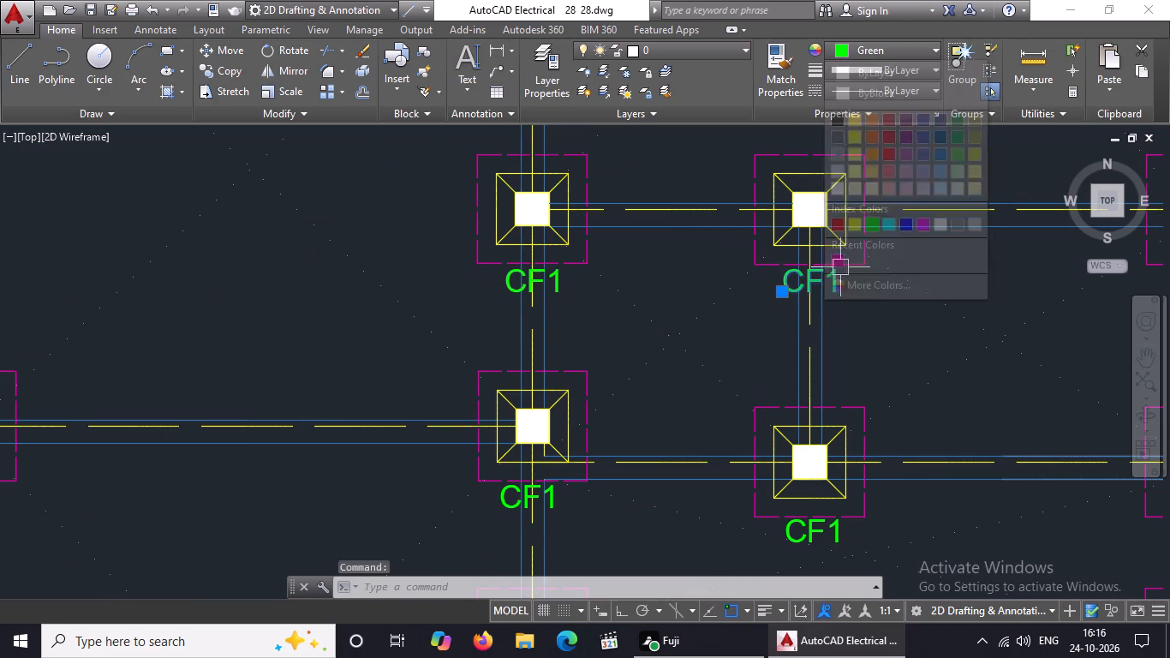
{"action": "scroll", "coordinate": [753, 382], "scroll_direction": "down", "scroll_amount": 3}
{"action": "scroll", "coordinate": [839, 362], "scroll_direction": "up", "scroll_amount": 2}
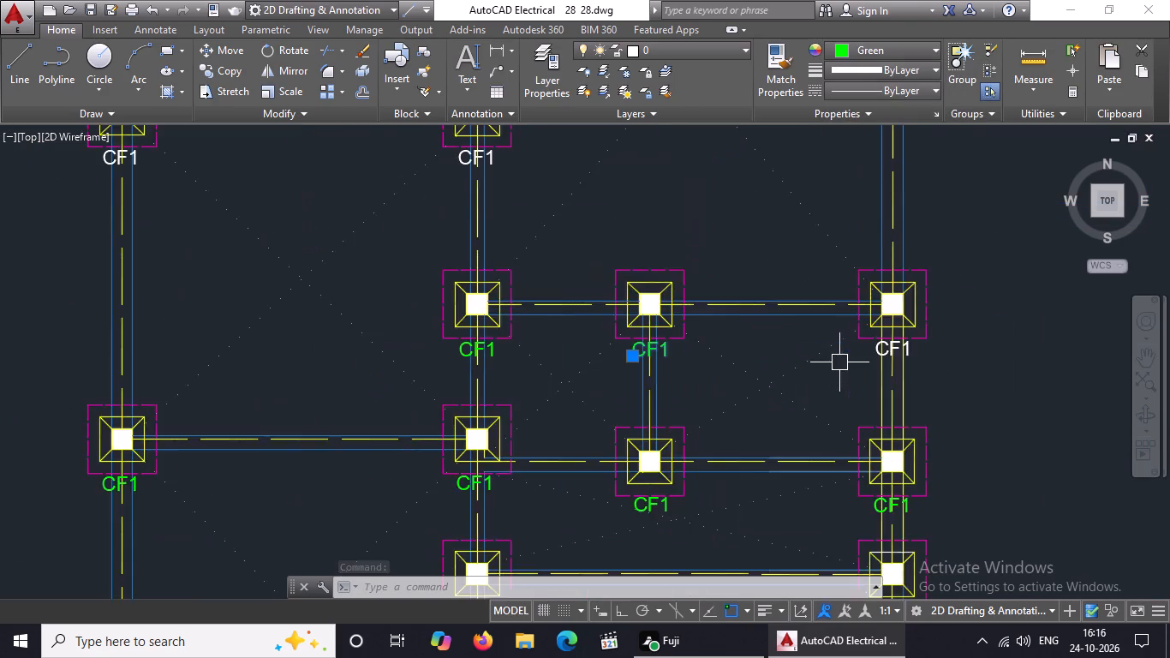
{"action": "scroll", "coordinate": [839, 362], "scroll_direction": "up", "scroll_amount": 3}
{"action": "left_click", "coordinate": [947, 331]}
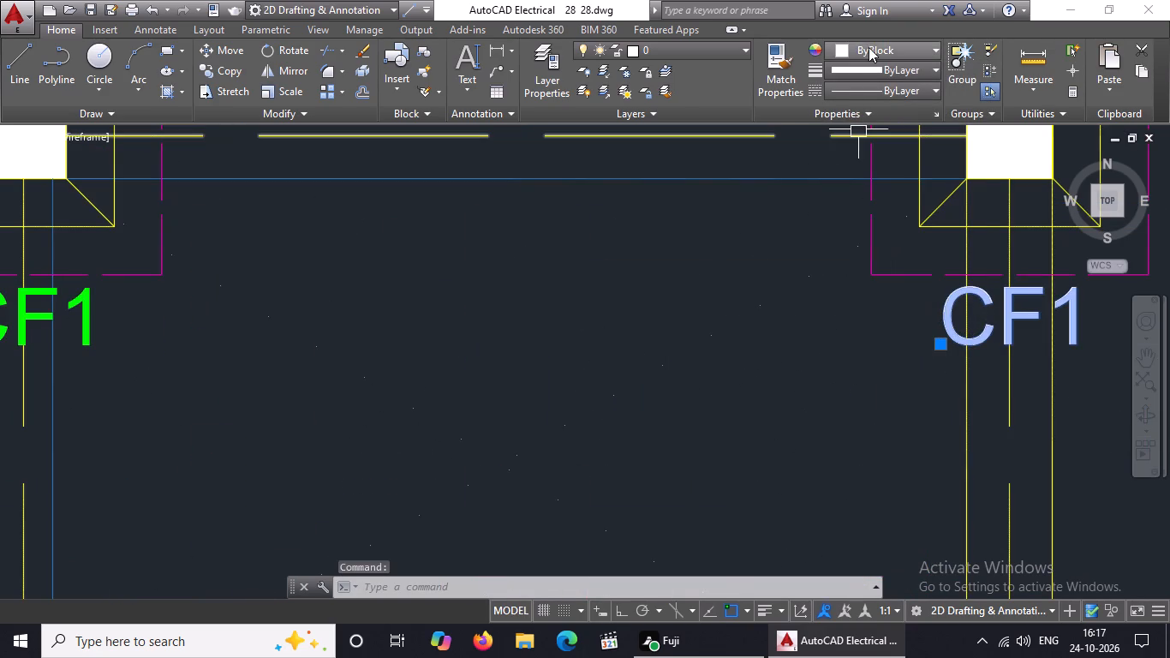
{"action": "left_click", "coordinate": [869, 46]}
{"action": "left_click", "coordinate": [869, 226]}
Change the two CF1 labels in the fifth row of footings from the bottom to green.
{"action": "scroll", "coordinate": [880, 273], "scroll_direction": "down", "scroll_amount": 5}
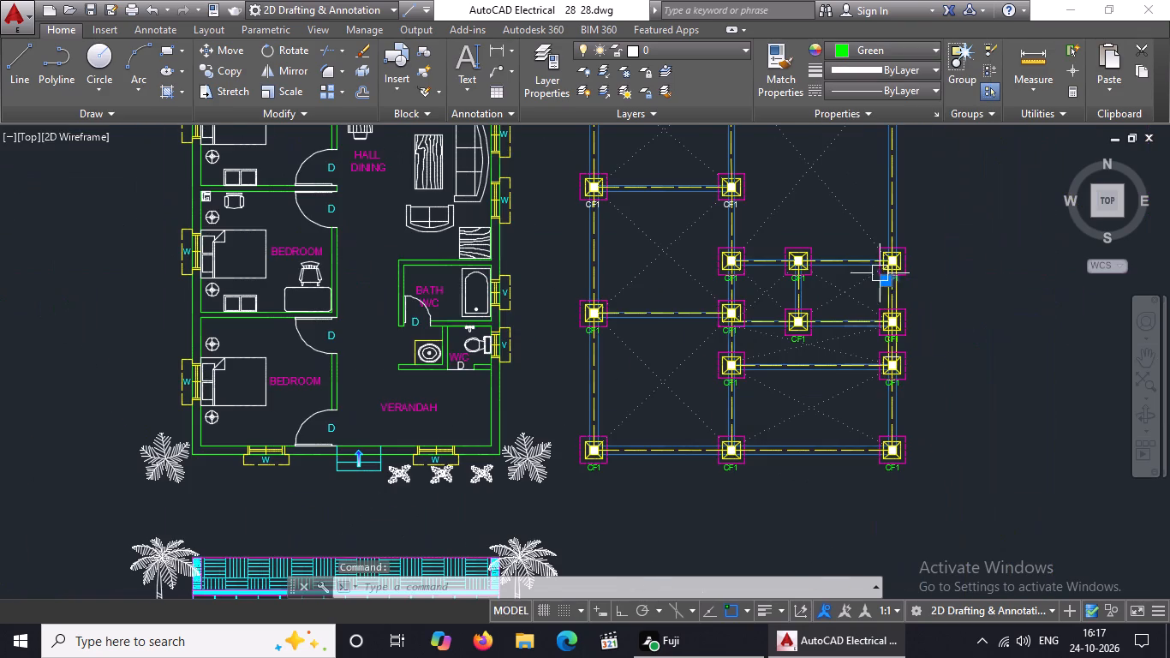
{"action": "scroll", "coordinate": [744, 200], "scroll_direction": "up", "scroll_amount": 3}
{"action": "scroll", "coordinate": [654, 218], "scroll_direction": "up", "scroll_amount": 3}
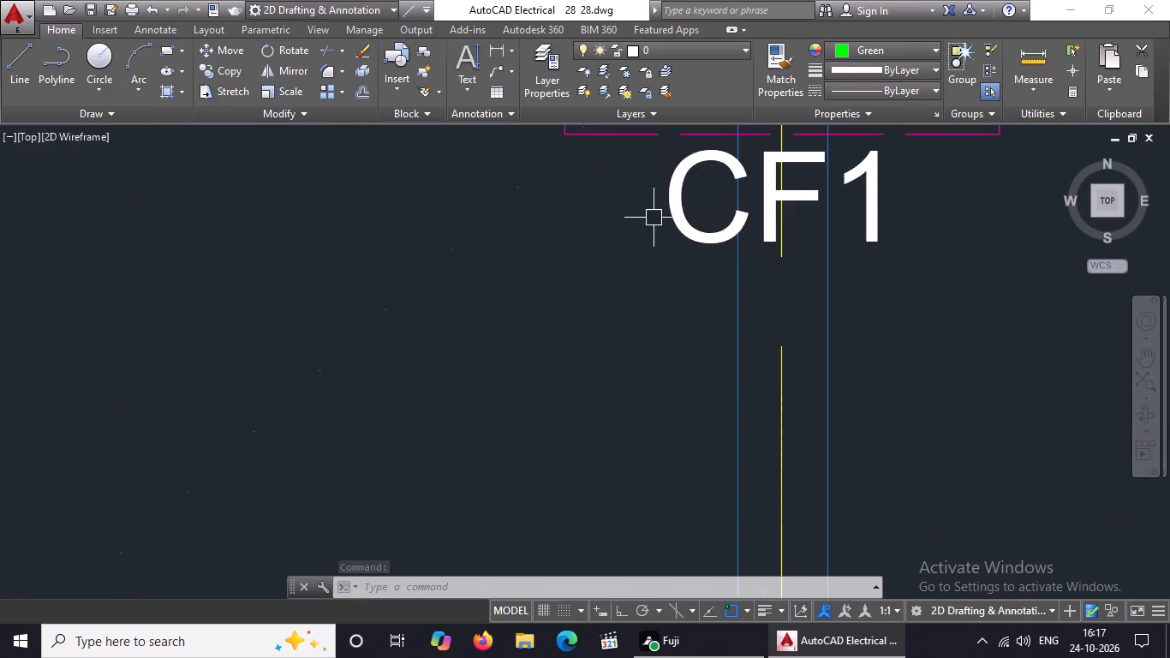
{"action": "left_click", "coordinate": [672, 202]}
{"action": "left_click", "coordinate": [847, 45]}
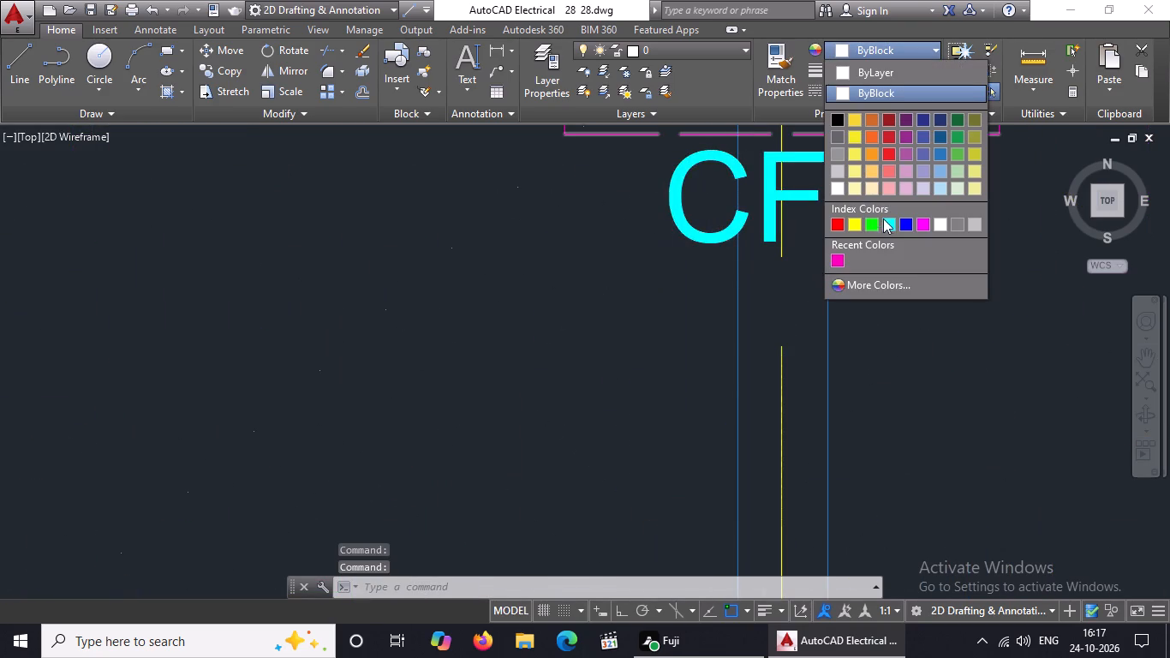
{"action": "left_click", "coordinate": [869, 228]}
{"action": "scroll", "coordinate": [832, 240], "scroll_direction": "down", "scroll_amount": 5}
{"action": "scroll", "coordinate": [522, 251], "scroll_direction": "up", "scroll_amount": 3}
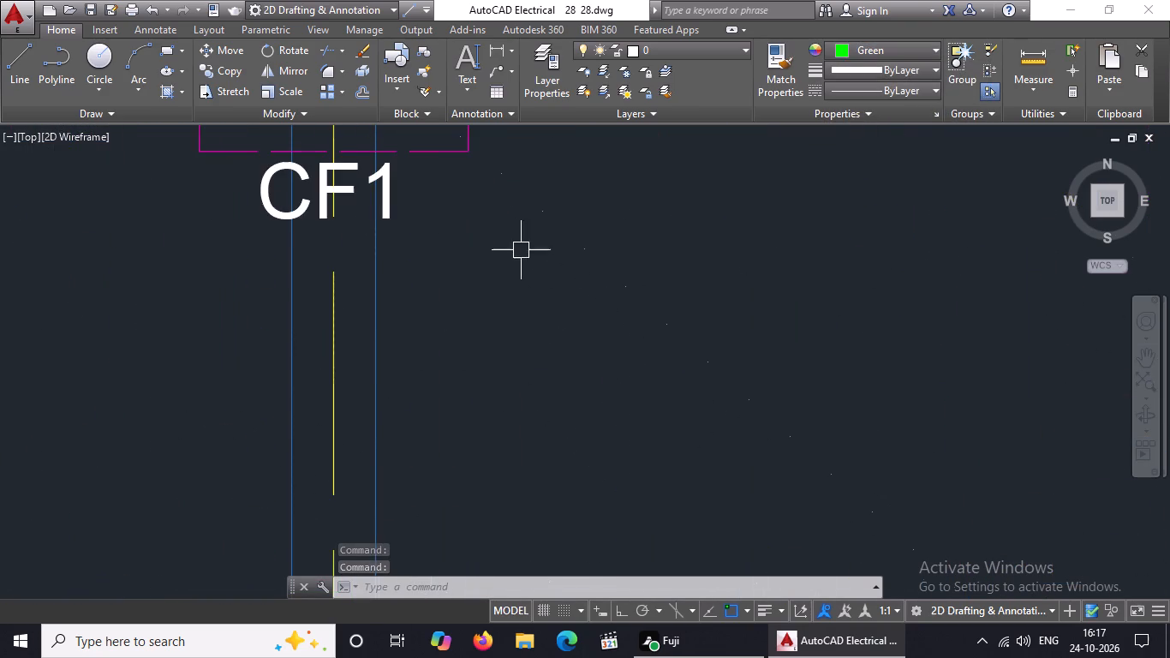
{"action": "left_click", "coordinate": [390, 200]}
{"action": "left_click", "coordinate": [929, 48]}
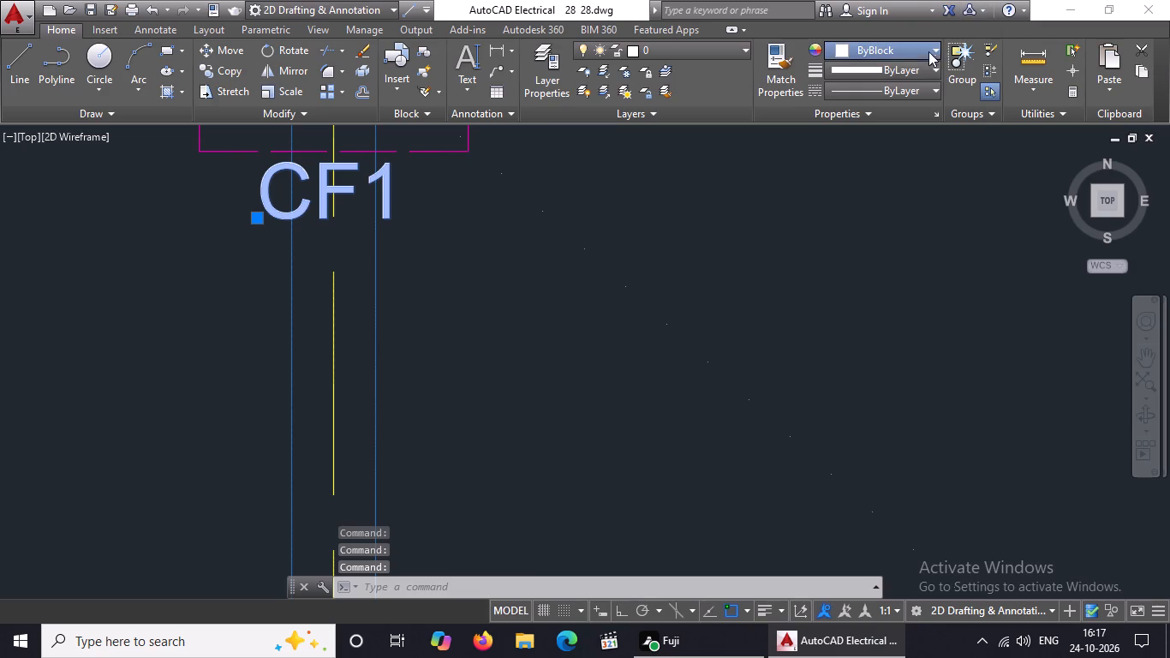
{"action": "left_click", "coordinate": [869, 219]}
Change the CF1 labels of the two leftmost footings in the second row from the top to green.
{"action": "scroll", "coordinate": [867, 212], "scroll_direction": "down", "scroll_amount": 6}
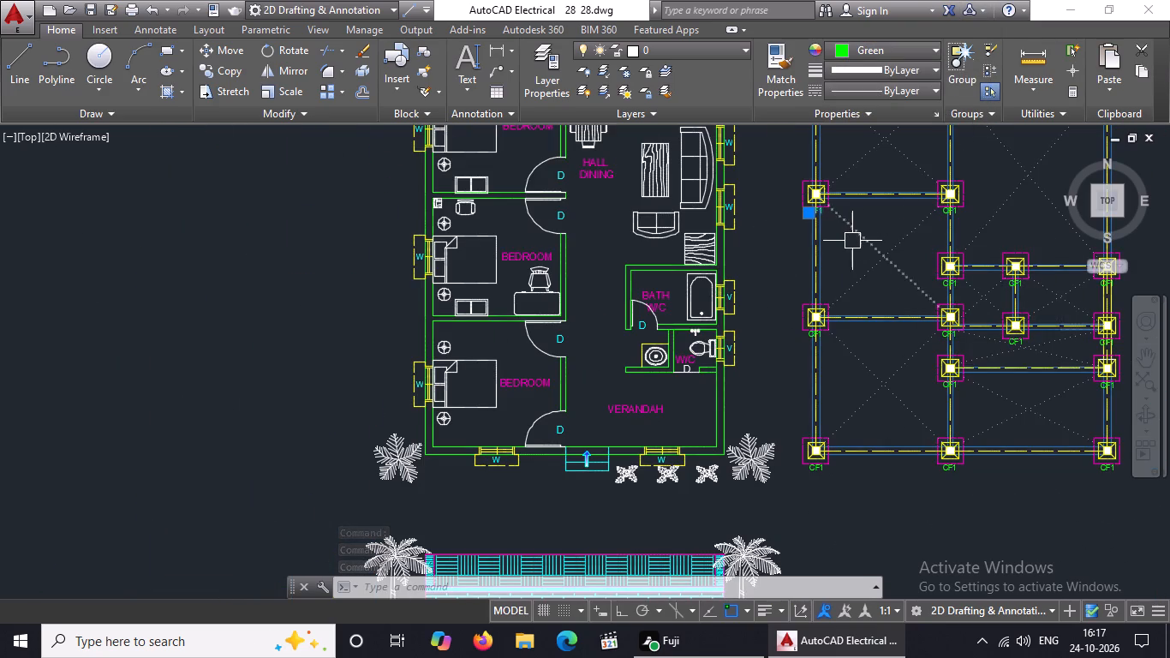
{"action": "scroll", "coordinate": [858, 234], "scroll_direction": "down", "scroll_amount": 2}
{"action": "scroll", "coordinate": [887, 203], "scroll_direction": "up", "scroll_amount": 2}
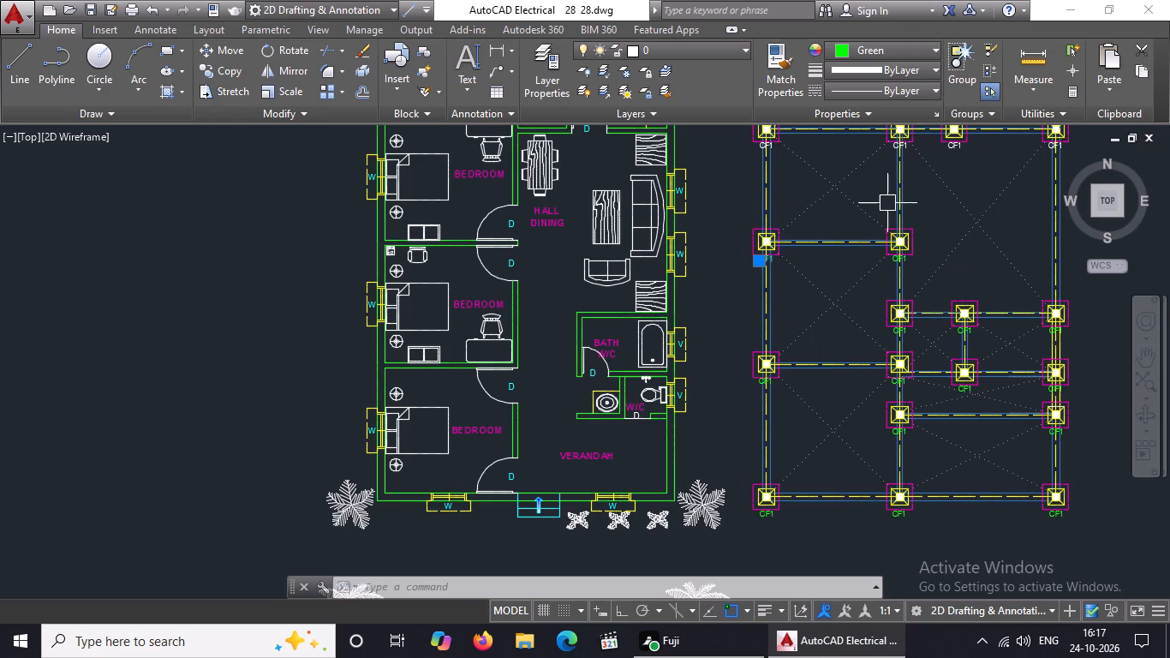
{"action": "scroll", "coordinate": [887, 203], "scroll_direction": "down", "scroll_amount": 2}
{"action": "scroll", "coordinate": [882, 174], "scroll_direction": "up", "scroll_amount": 3}
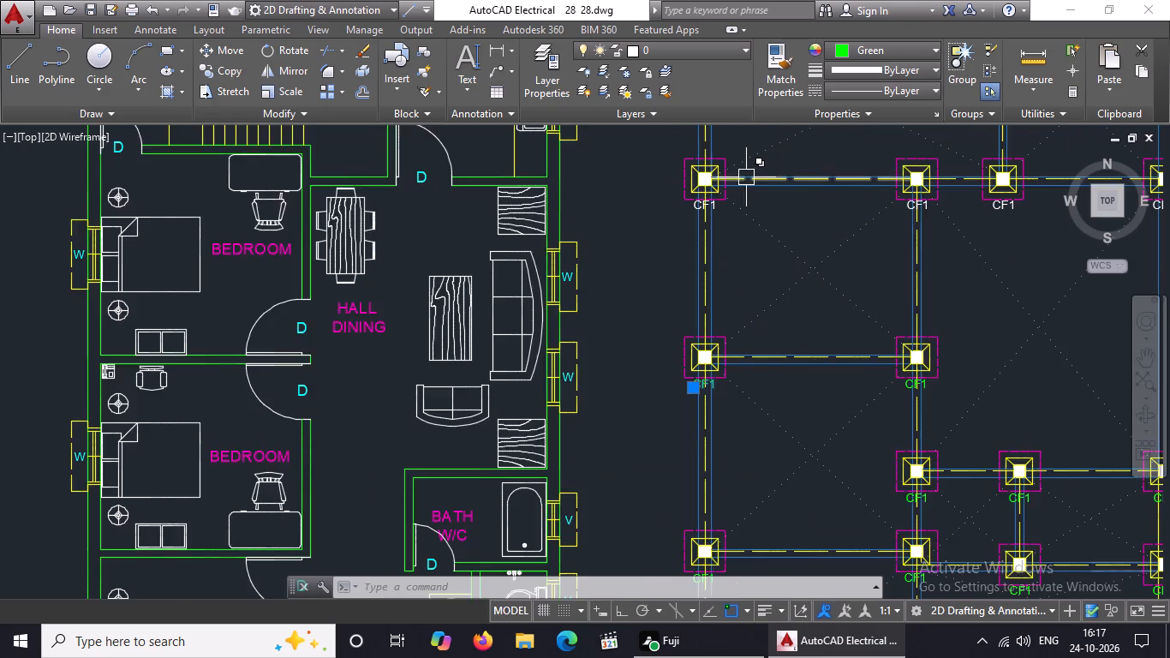
{"action": "scroll", "coordinate": [743, 177], "scroll_direction": "up", "scroll_amount": 2}
{"action": "scroll", "coordinate": [604, 255], "scroll_direction": "up", "scroll_amount": 2}
{"action": "left_click", "coordinate": [636, 236]}
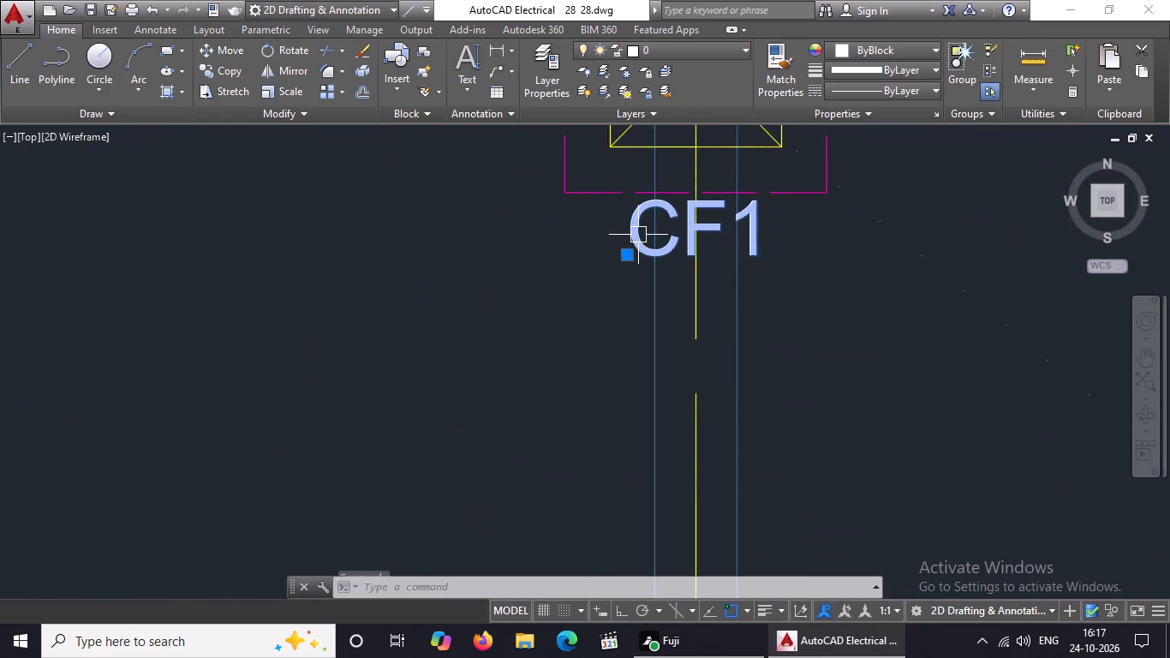
{"action": "left_click", "coordinate": [928, 47]}
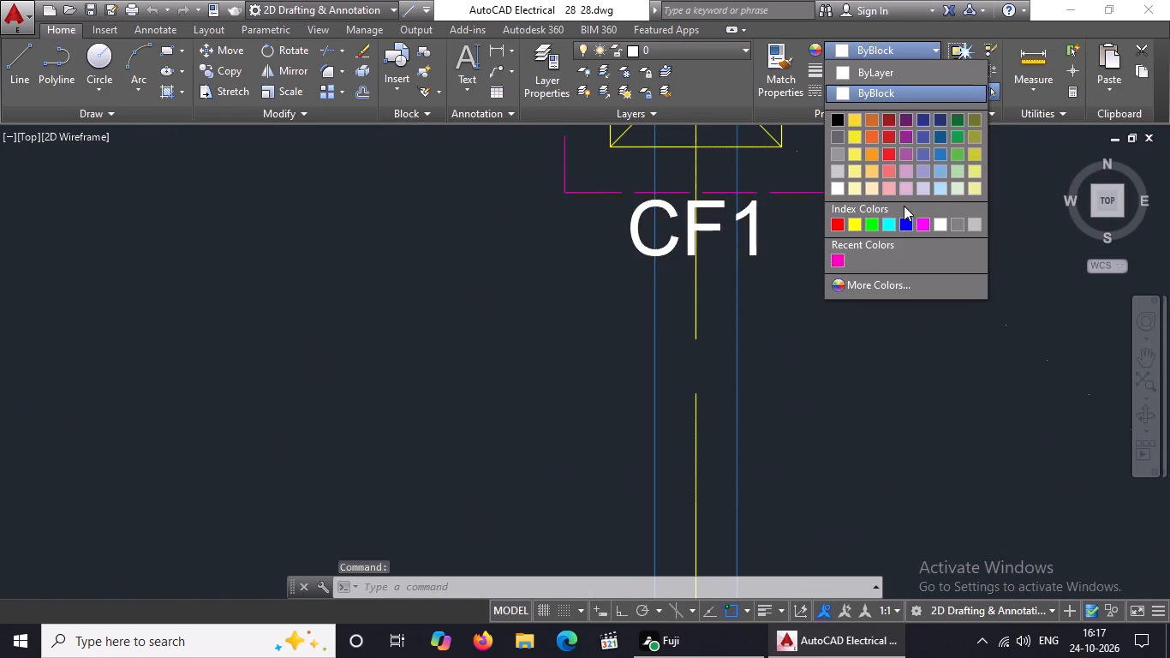
{"action": "left_click", "coordinate": [869, 226]}
{"action": "scroll", "coordinate": [869, 226], "scroll_direction": "down", "scroll_amount": 6}
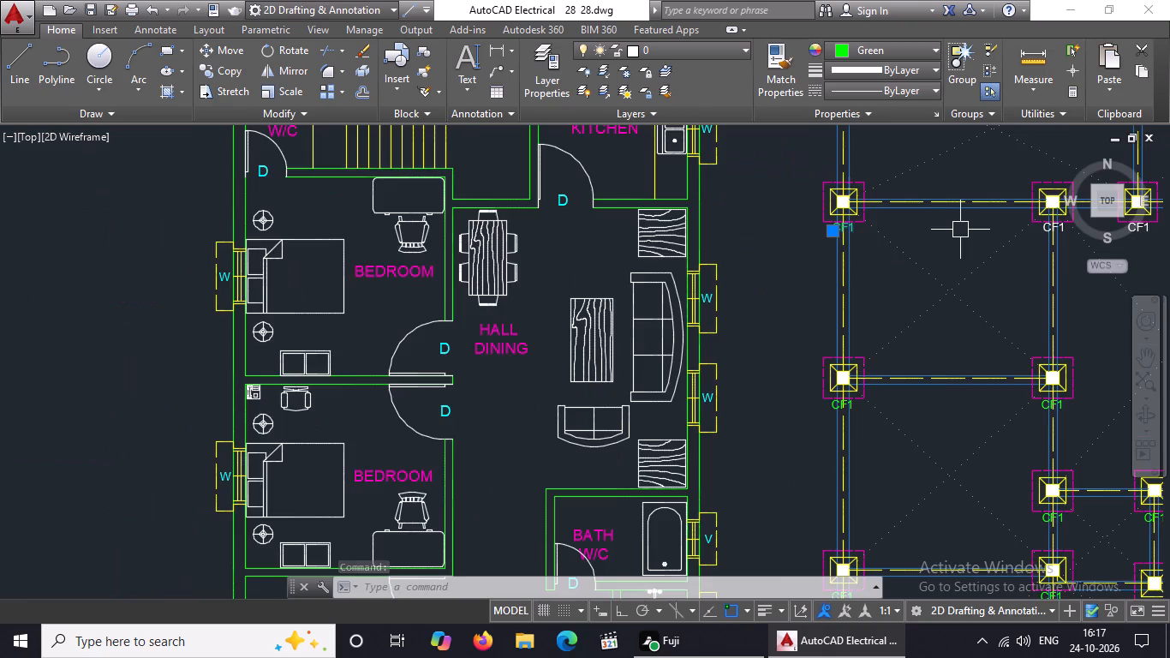
{"action": "scroll", "coordinate": [960, 230], "scroll_direction": "down", "scroll_amount": 2}
{"action": "scroll", "coordinate": [1019, 219], "scroll_direction": "up", "scroll_amount": 3}
{"action": "scroll", "coordinate": [945, 234], "scroll_direction": "up", "scroll_amount": 4}
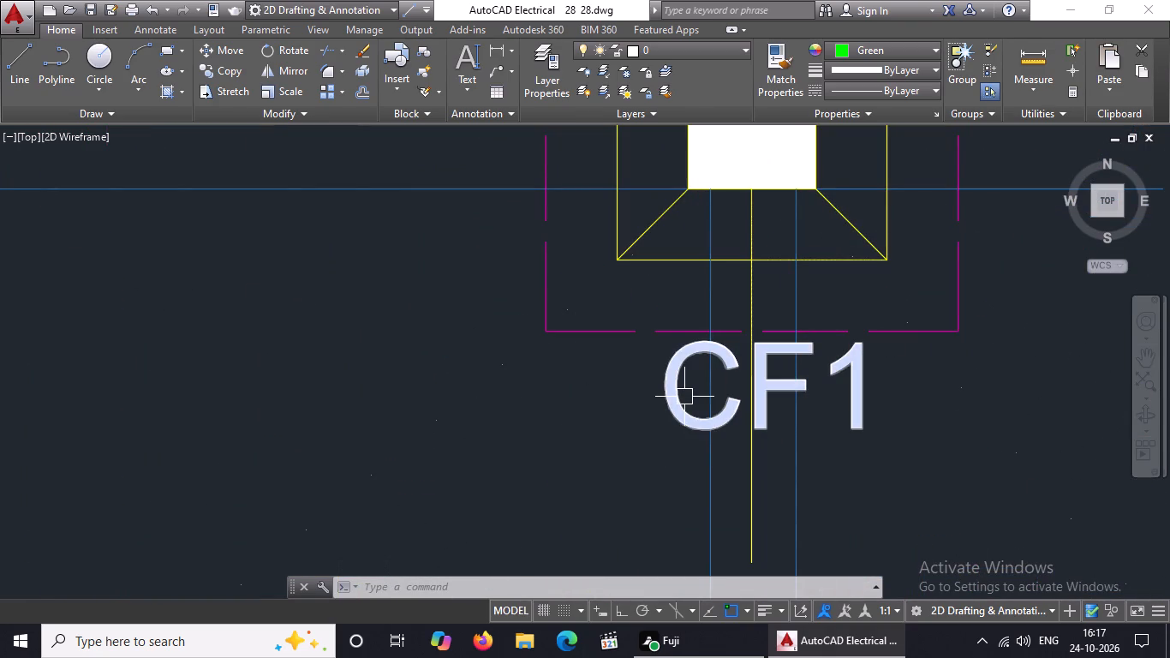
{"action": "left_click", "coordinate": [681, 396]}
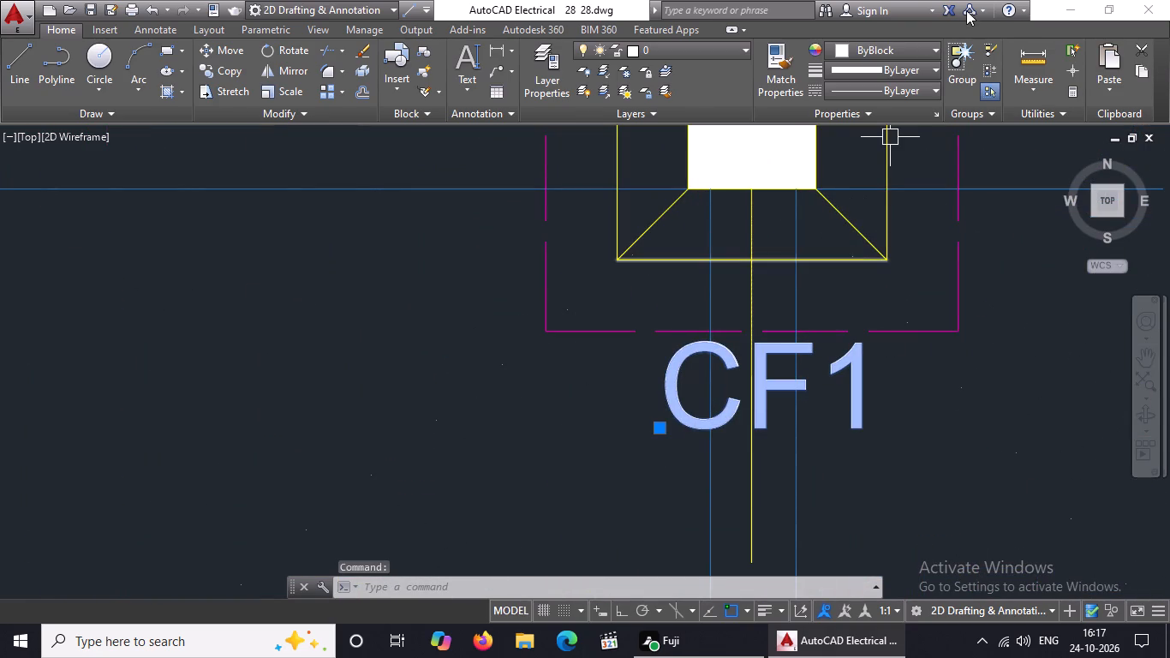
{"action": "left_click", "coordinate": [906, 51]}
{"action": "left_click", "coordinate": [872, 224]}
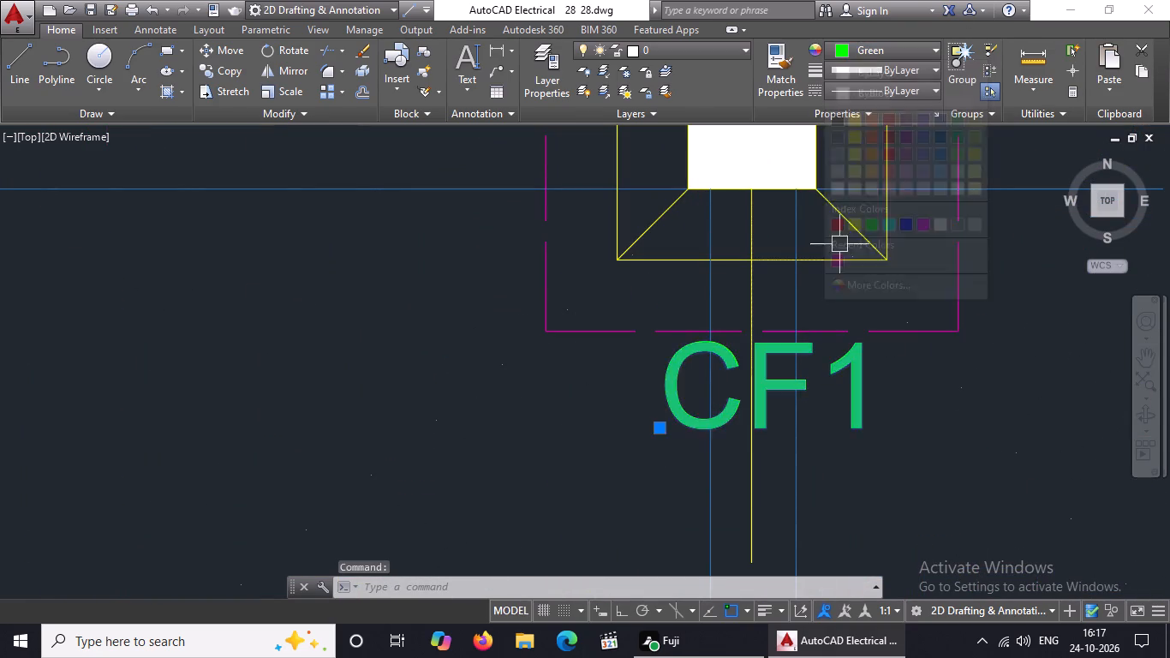
Change the remaining two CF1 labels in the second row from the top, on the third and rightmost footings, to green.
{"action": "scroll", "coordinate": [824, 247], "scroll_direction": "down", "scroll_amount": 7}
{"action": "scroll", "coordinate": [886, 255], "scroll_direction": "up", "scroll_amount": 2}
{"action": "left_click", "coordinate": [850, 255]}
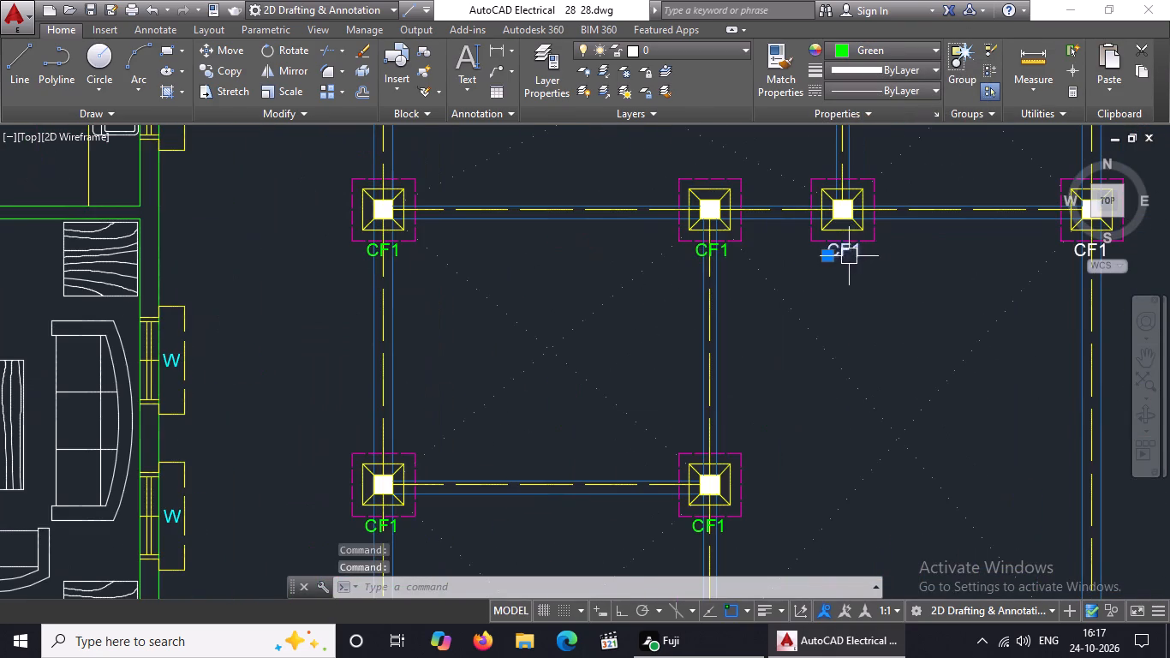
{"action": "left_click", "coordinate": [895, 46]}
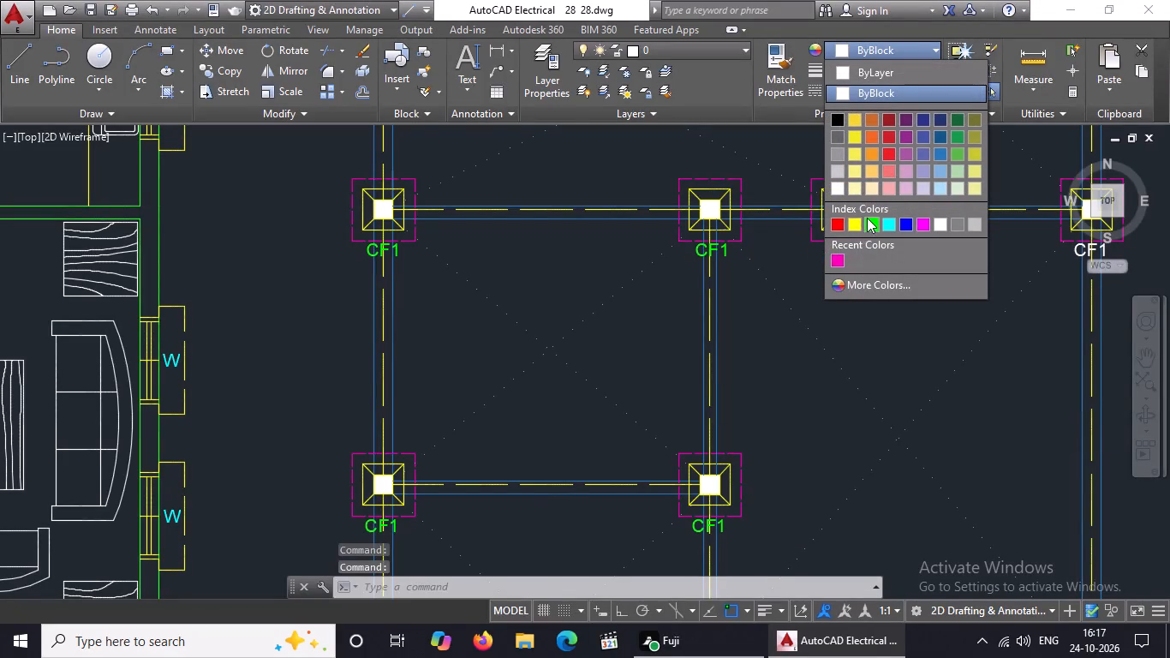
{"action": "left_click", "coordinate": [868, 218]}
{"action": "scroll", "coordinate": [865, 257], "scroll_direction": "down", "scroll_amount": 4}
{"action": "scroll", "coordinate": [870, 246], "scroll_direction": "up", "scroll_amount": 2}
{"action": "scroll", "coordinate": [1009, 293], "scroll_direction": "up", "scroll_amount": 3}
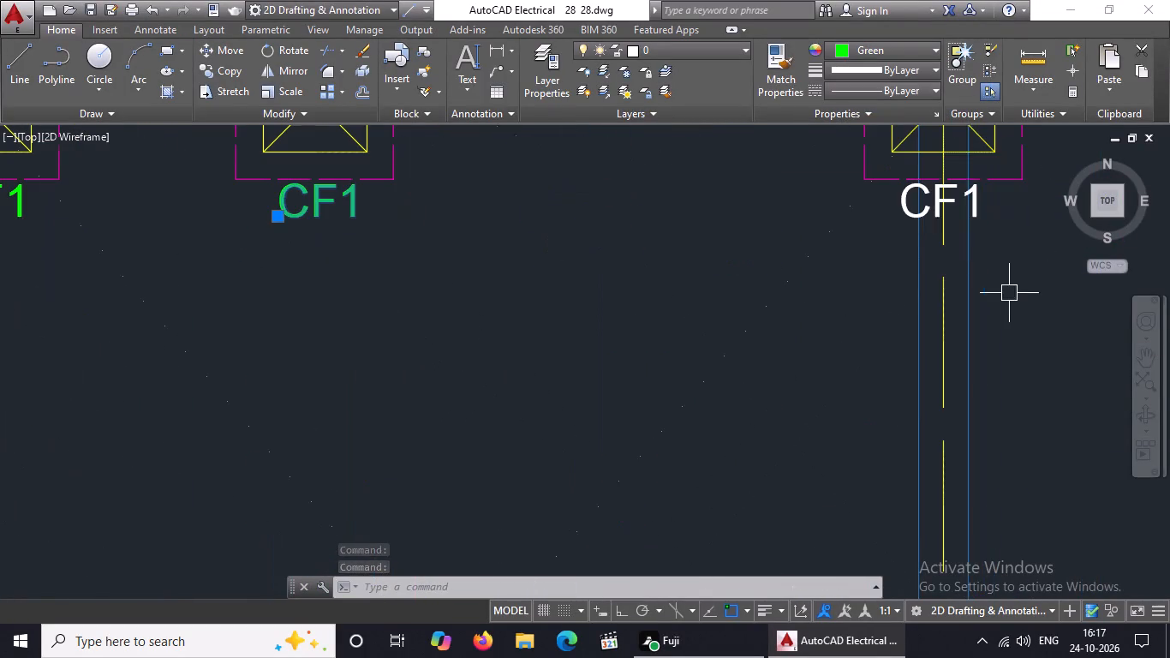
{"action": "left_click", "coordinate": [907, 199]}
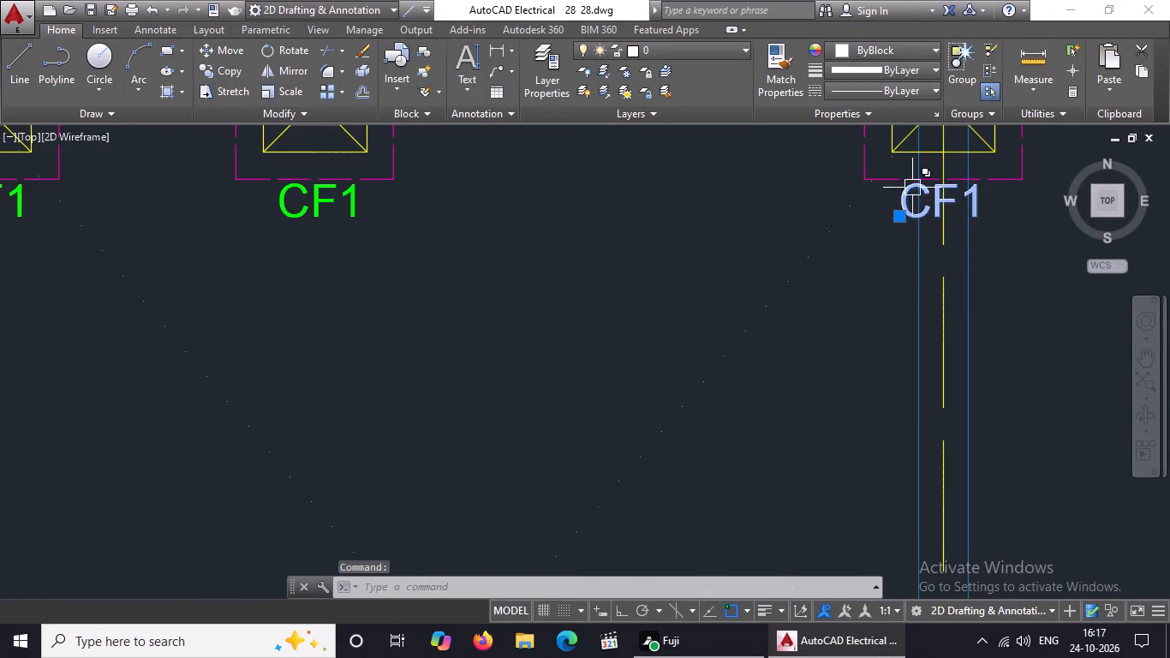
{"action": "left_click", "coordinate": [920, 48]}
{"action": "left_click", "coordinate": [870, 227]}
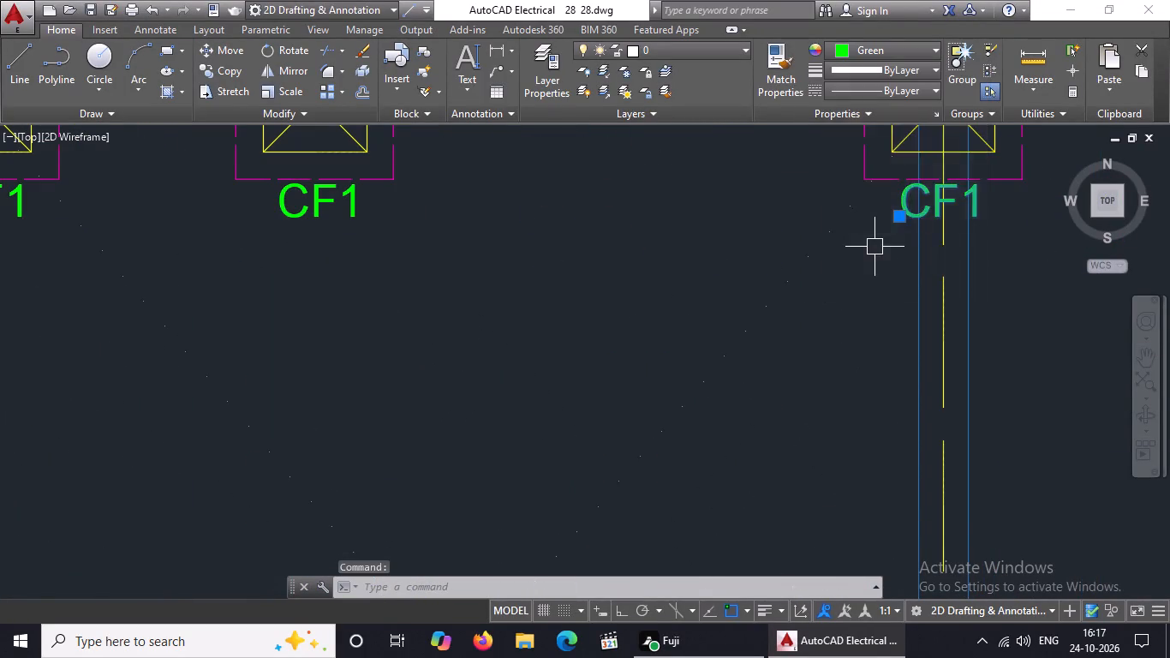
Change the CF1 labels of the right-hand and middle footings in the top row to green.
{"action": "scroll", "coordinate": [875, 247], "scroll_direction": "down", "scroll_amount": 5}
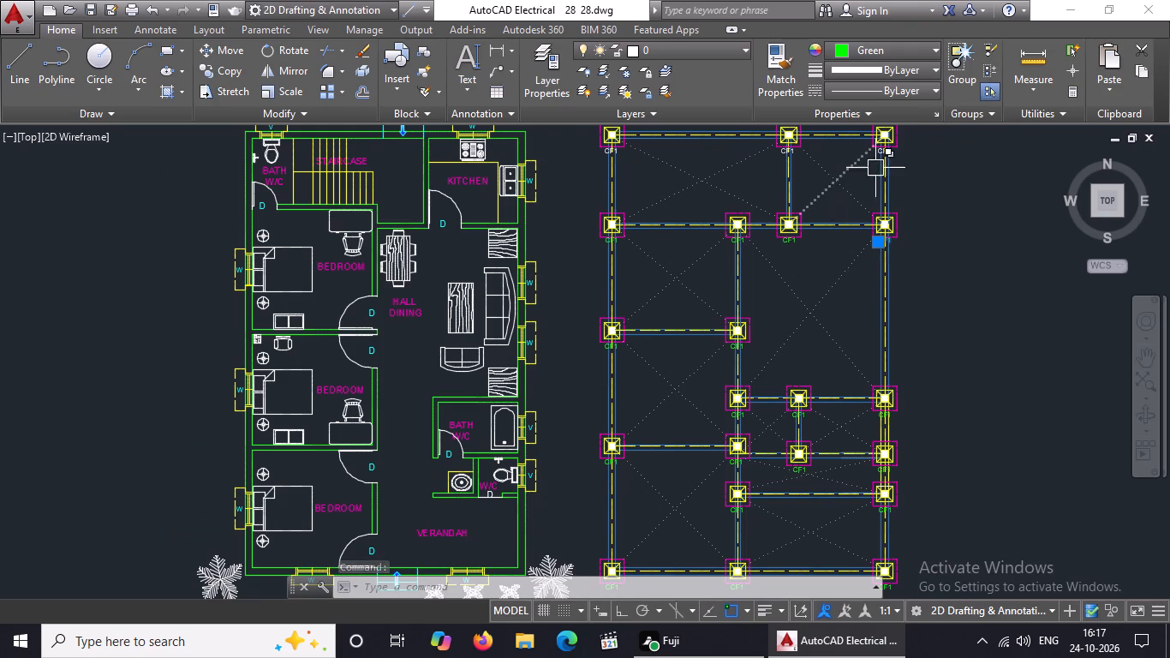
{"action": "scroll", "coordinate": [895, 159], "scroll_direction": "up", "scroll_amount": 3}
{"action": "scroll", "coordinate": [888, 158], "scroll_direction": "down", "scroll_amount": 7}
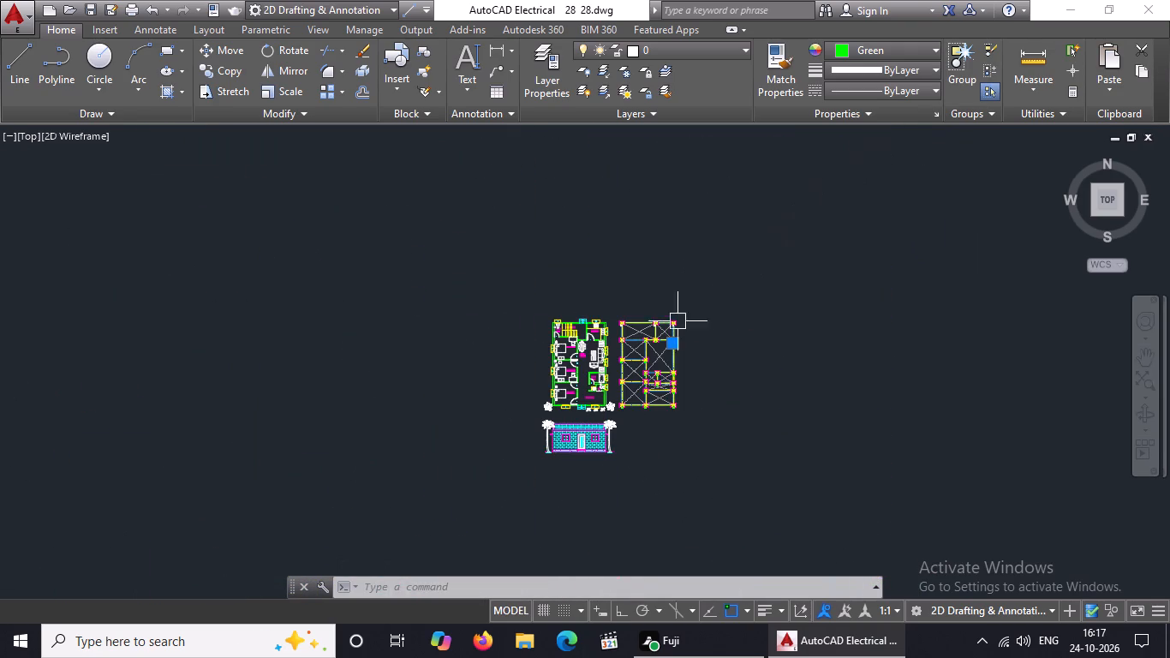
{"action": "scroll", "coordinate": [659, 334], "scroll_direction": "up", "scroll_amount": 6}
{"action": "scroll", "coordinate": [745, 264], "scroll_direction": "up", "scroll_amount": 2}
{"action": "left_click", "coordinate": [735, 296]}
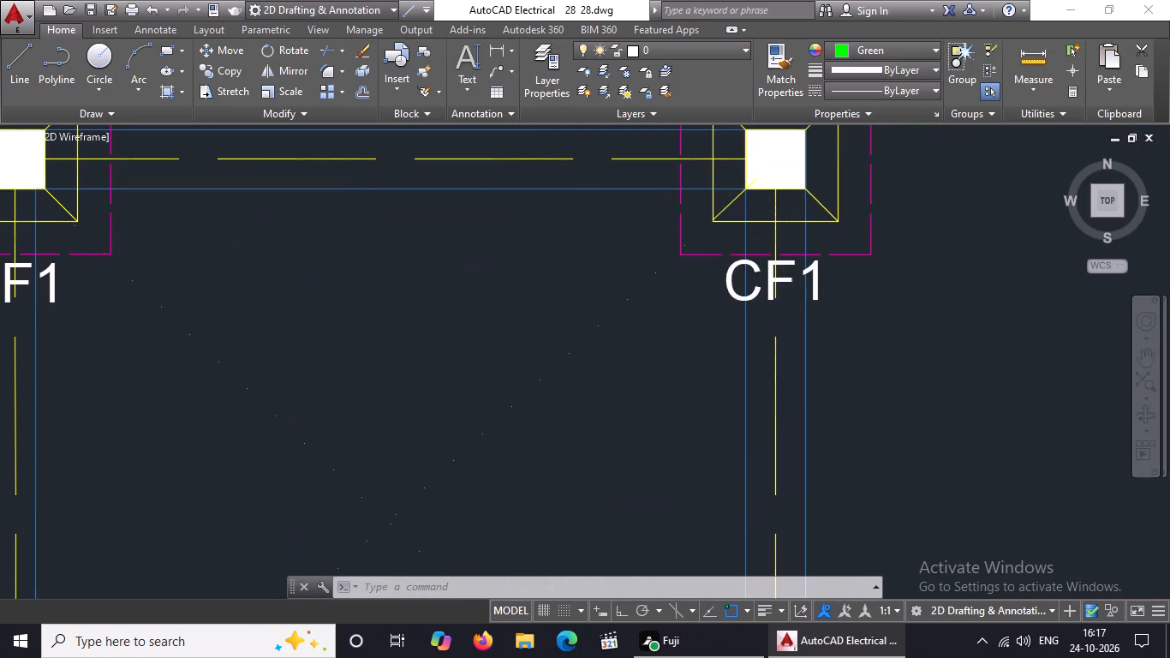
{"action": "left_click", "coordinate": [897, 44]}
{"action": "left_click", "coordinate": [869, 224]}
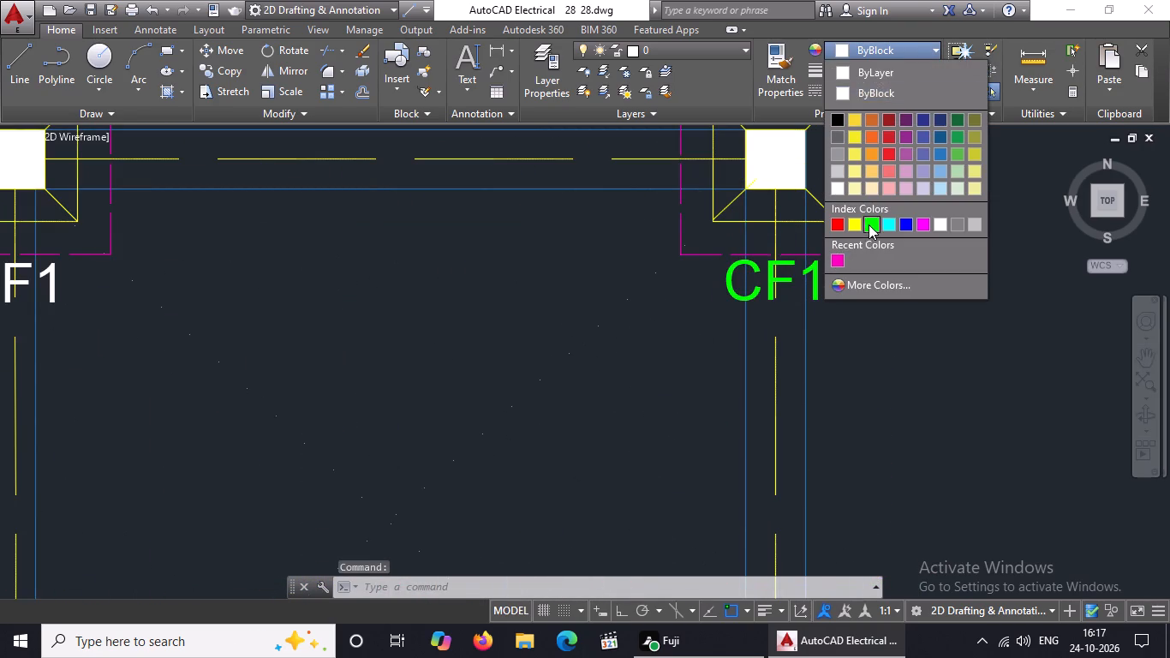
{"action": "scroll", "coordinate": [807, 244], "scroll_direction": "down", "scroll_amount": 5}
{"action": "scroll", "coordinate": [709, 255], "scroll_direction": "up", "scroll_amount": 4}
{"action": "left_click", "coordinate": [639, 240]}
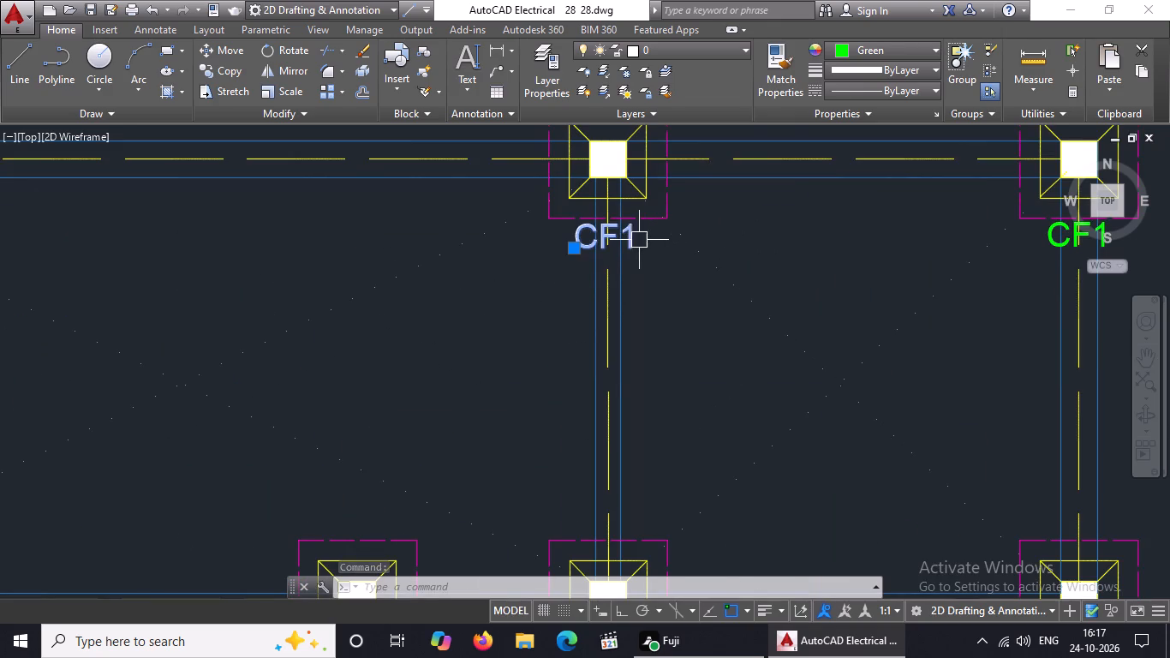
{"action": "left_click", "coordinate": [887, 49]}
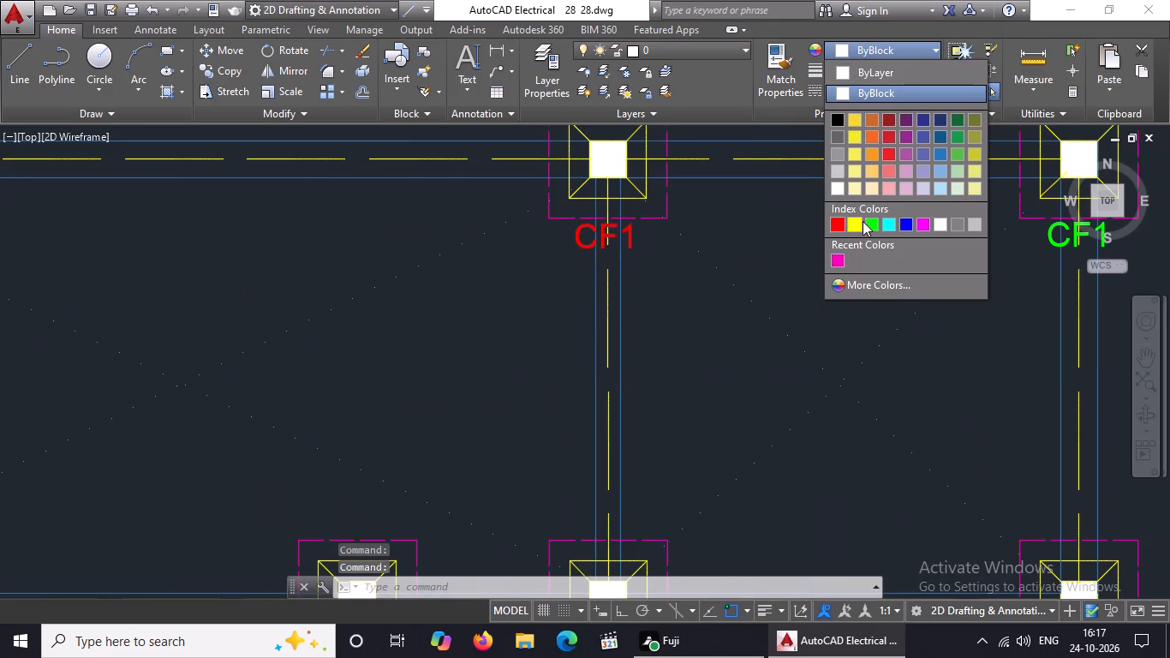
{"action": "left_click", "coordinate": [871, 233]}
Change the CF1 label of the top row's leftmost footing to green and clear the selection.
{"action": "scroll", "coordinate": [857, 239], "scroll_direction": "down", "scroll_amount": 5}
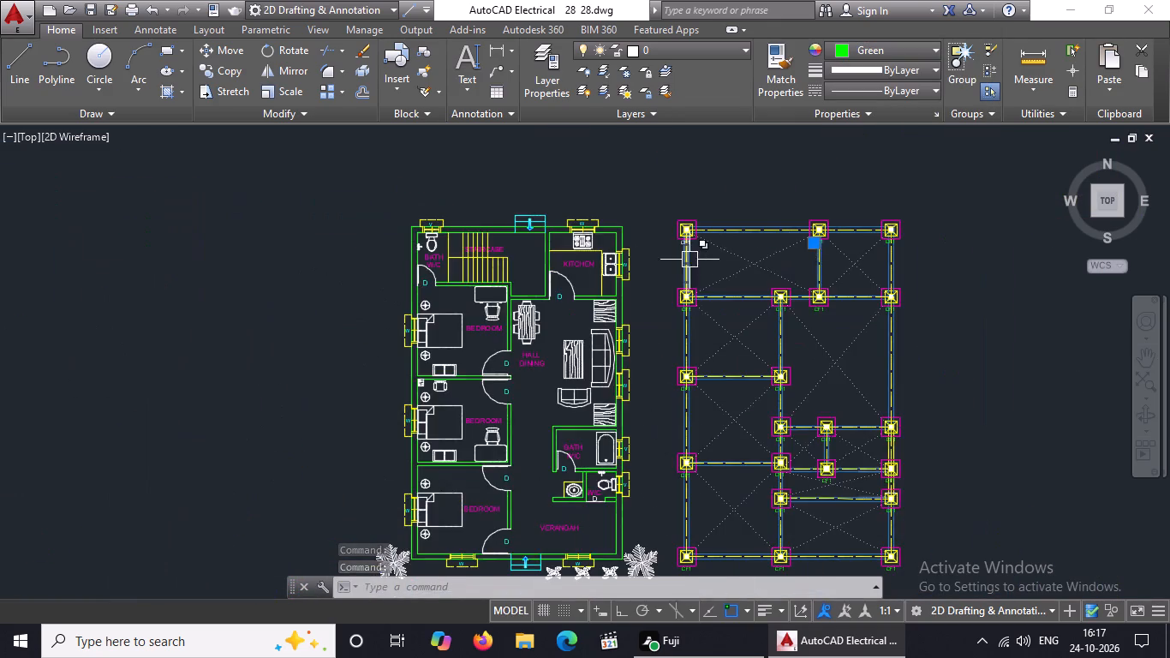
{"action": "scroll", "coordinate": [709, 247], "scroll_direction": "up", "scroll_amount": 4}
{"action": "scroll", "coordinate": [515, 206], "scroll_direction": "up", "scroll_amount": 2}
{"action": "left_click", "coordinate": [519, 232]}
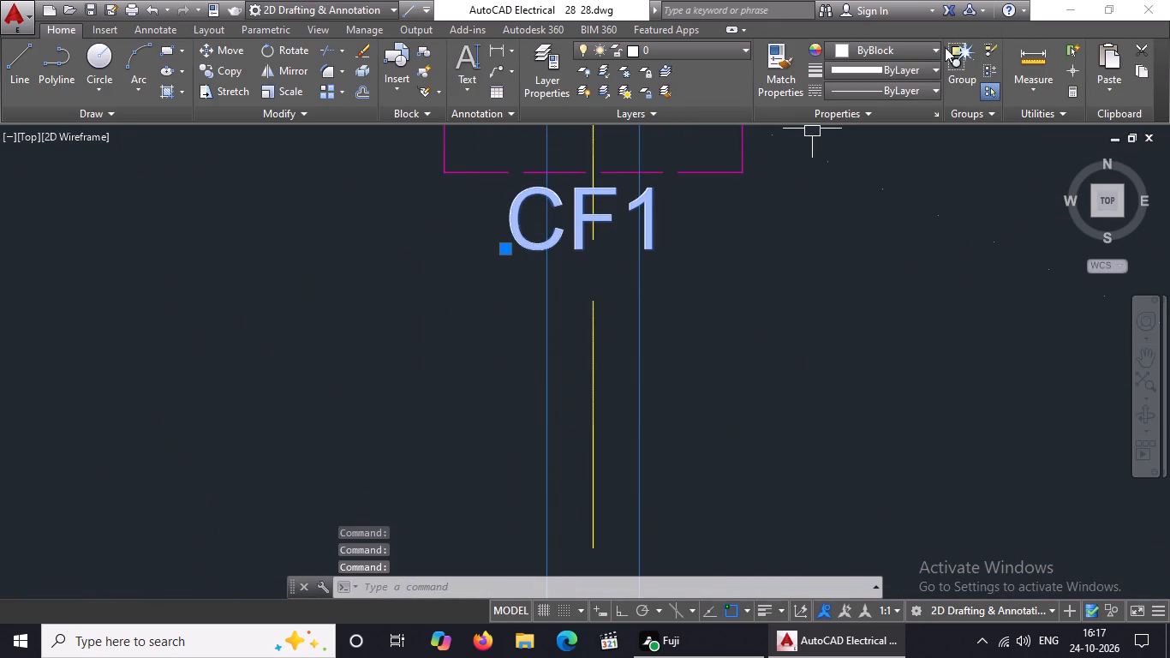
{"action": "left_click", "coordinate": [902, 51]}
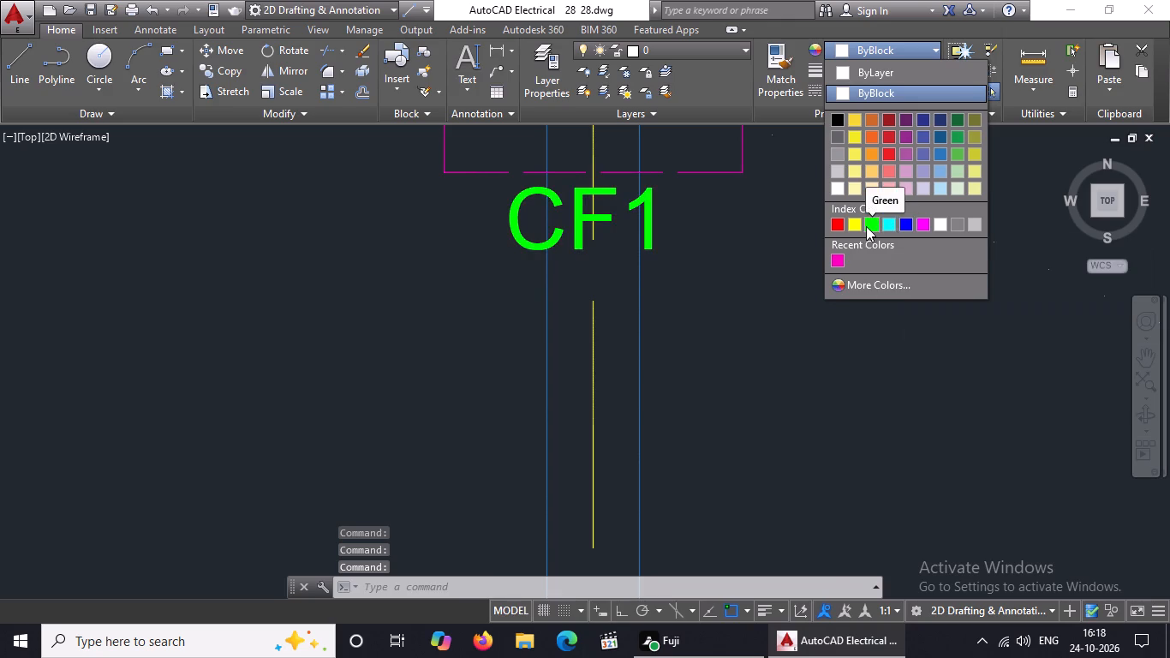
{"action": "left_click", "coordinate": [867, 226]}
{"action": "scroll", "coordinate": [870, 236], "scroll_direction": "down", "scroll_amount": 7}
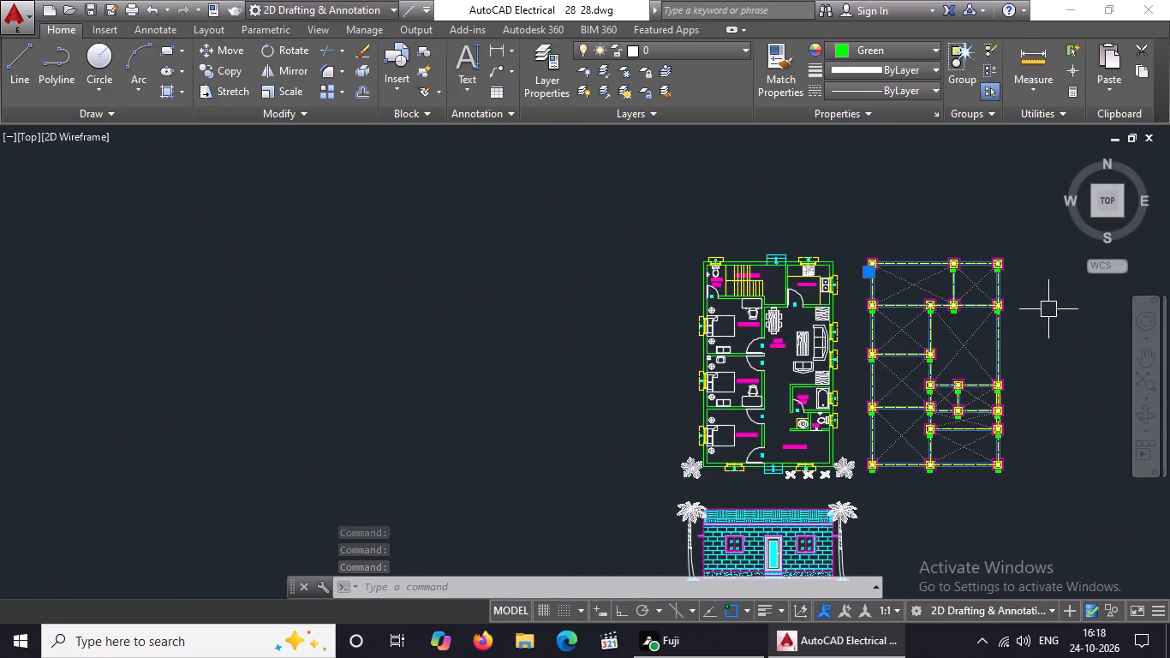
{"action": "key", "text": "Escape"}
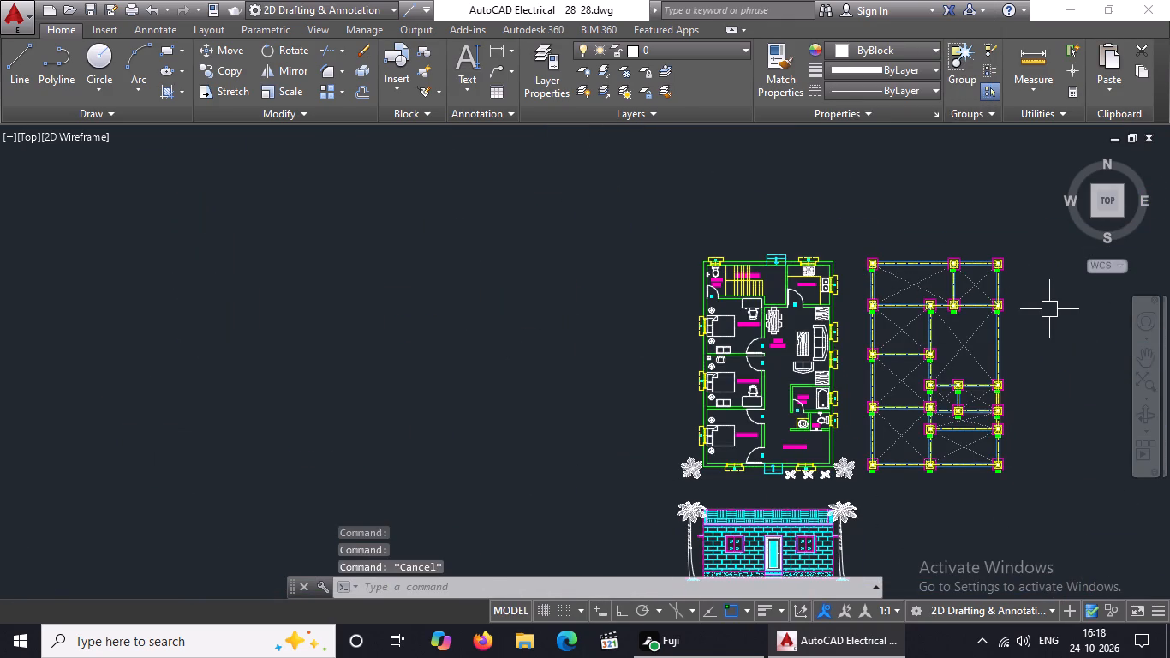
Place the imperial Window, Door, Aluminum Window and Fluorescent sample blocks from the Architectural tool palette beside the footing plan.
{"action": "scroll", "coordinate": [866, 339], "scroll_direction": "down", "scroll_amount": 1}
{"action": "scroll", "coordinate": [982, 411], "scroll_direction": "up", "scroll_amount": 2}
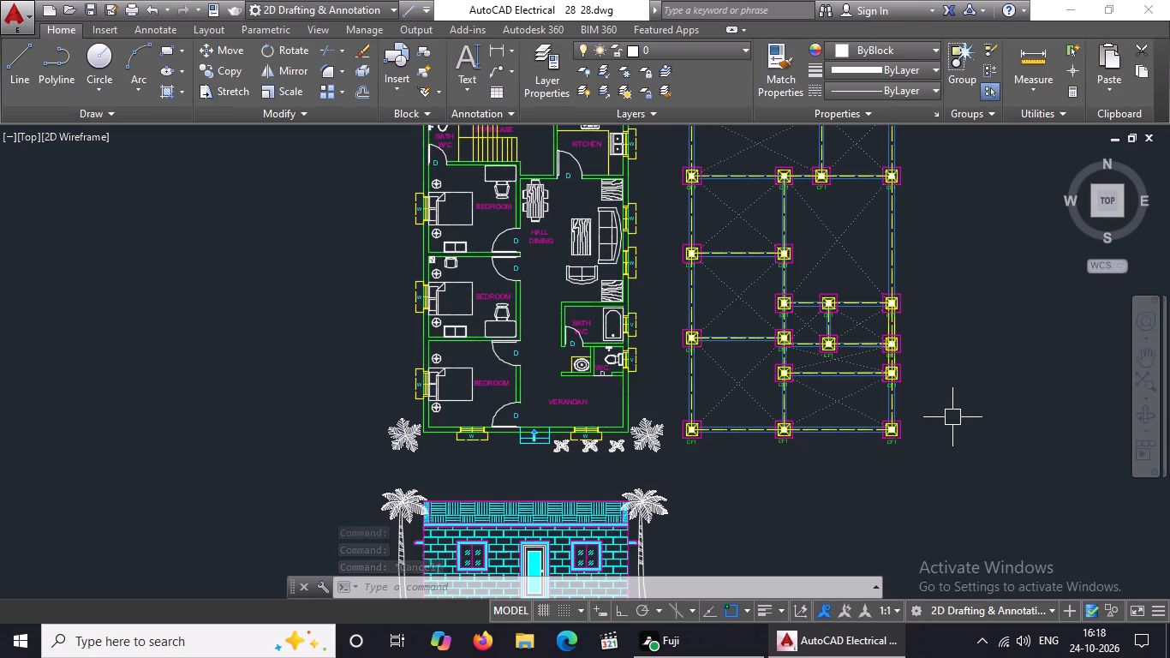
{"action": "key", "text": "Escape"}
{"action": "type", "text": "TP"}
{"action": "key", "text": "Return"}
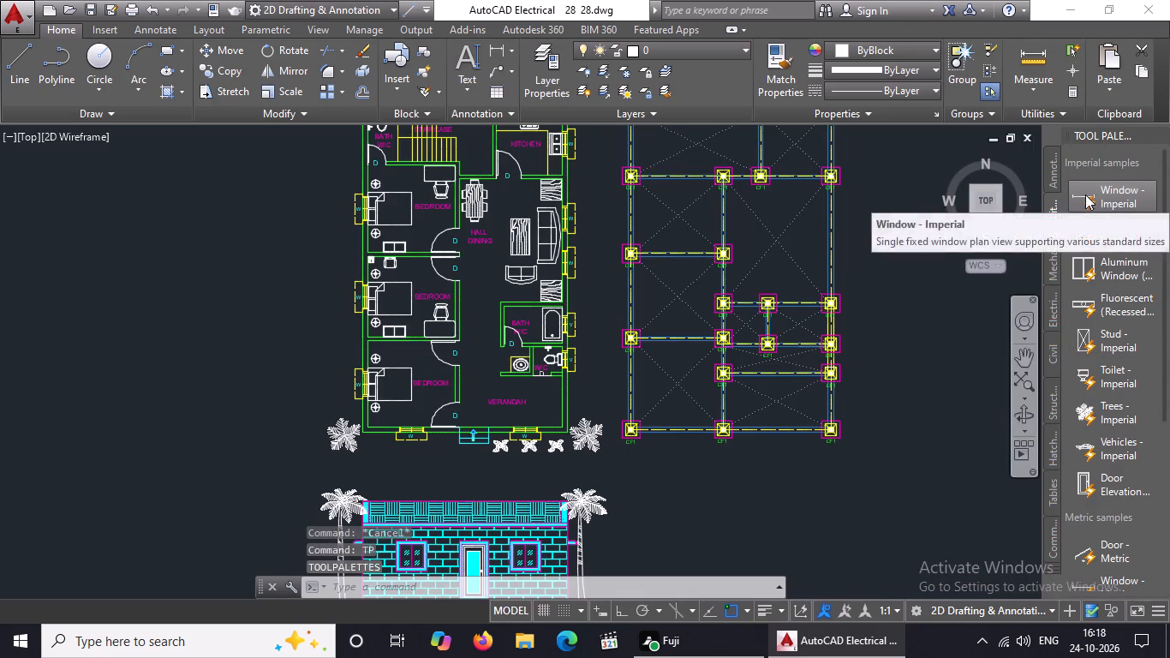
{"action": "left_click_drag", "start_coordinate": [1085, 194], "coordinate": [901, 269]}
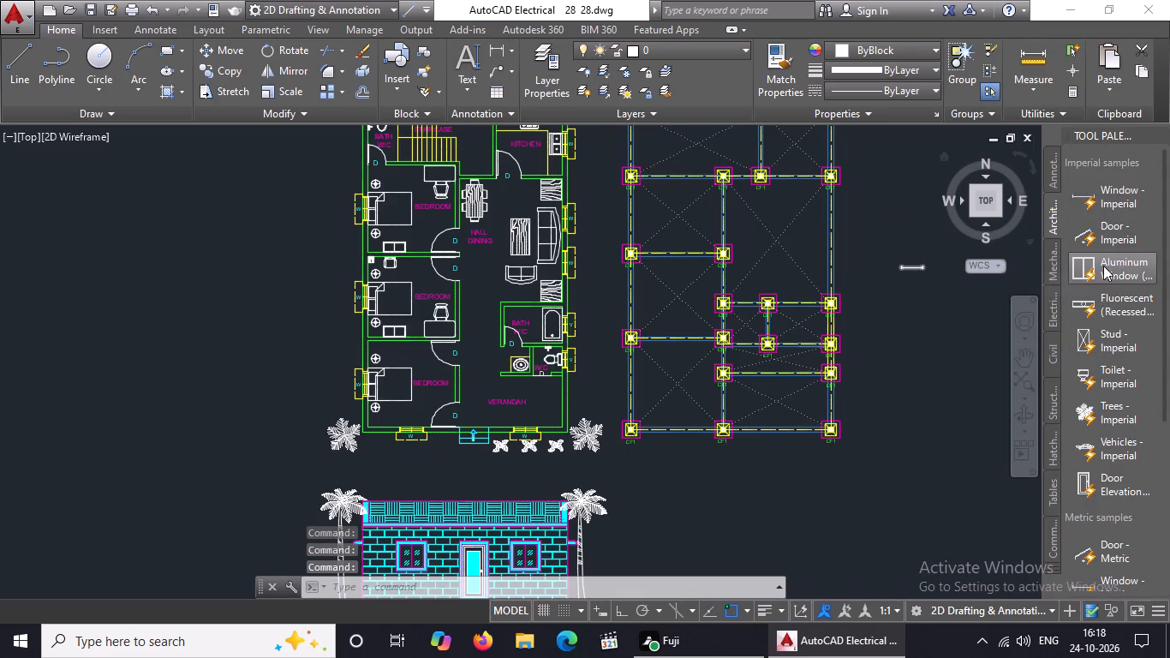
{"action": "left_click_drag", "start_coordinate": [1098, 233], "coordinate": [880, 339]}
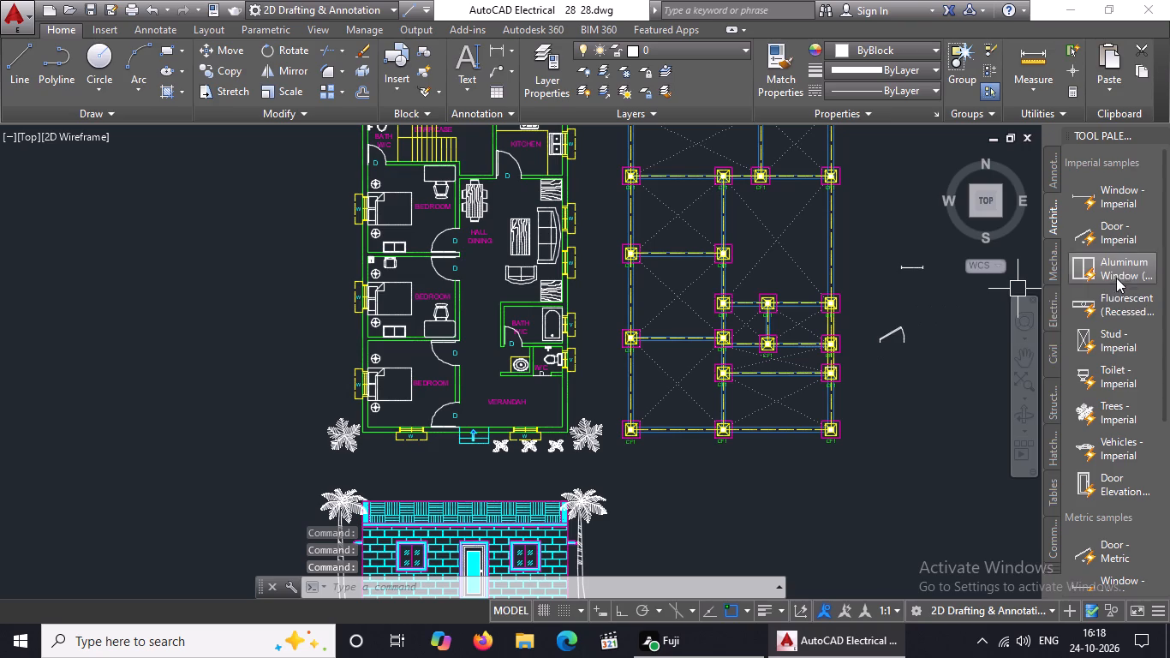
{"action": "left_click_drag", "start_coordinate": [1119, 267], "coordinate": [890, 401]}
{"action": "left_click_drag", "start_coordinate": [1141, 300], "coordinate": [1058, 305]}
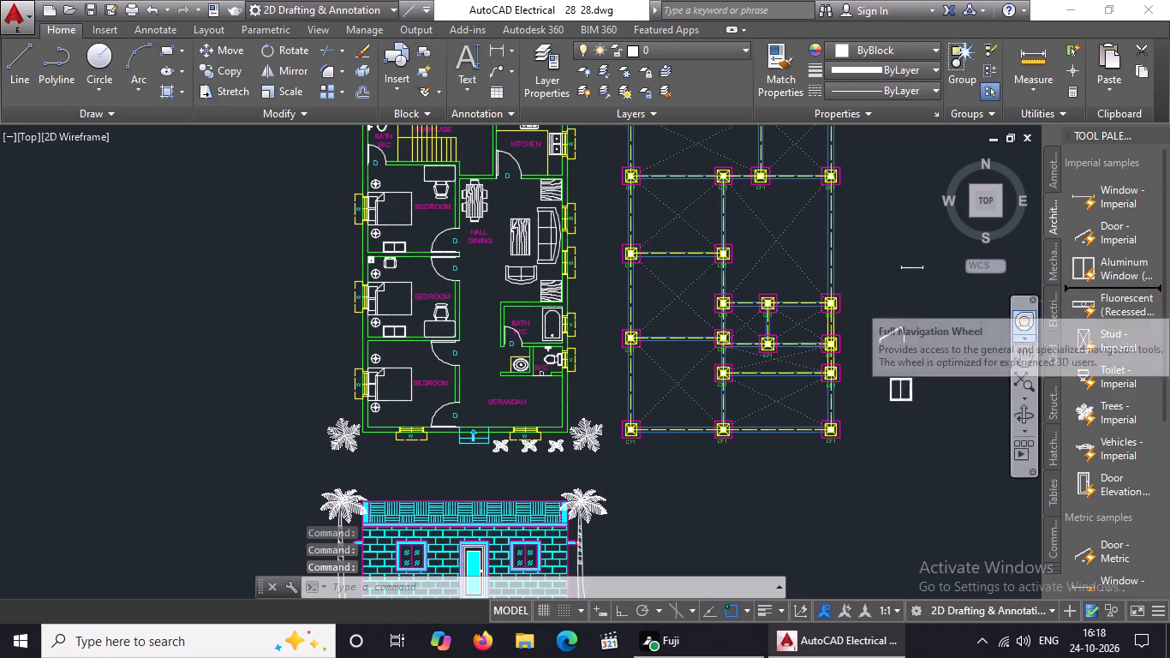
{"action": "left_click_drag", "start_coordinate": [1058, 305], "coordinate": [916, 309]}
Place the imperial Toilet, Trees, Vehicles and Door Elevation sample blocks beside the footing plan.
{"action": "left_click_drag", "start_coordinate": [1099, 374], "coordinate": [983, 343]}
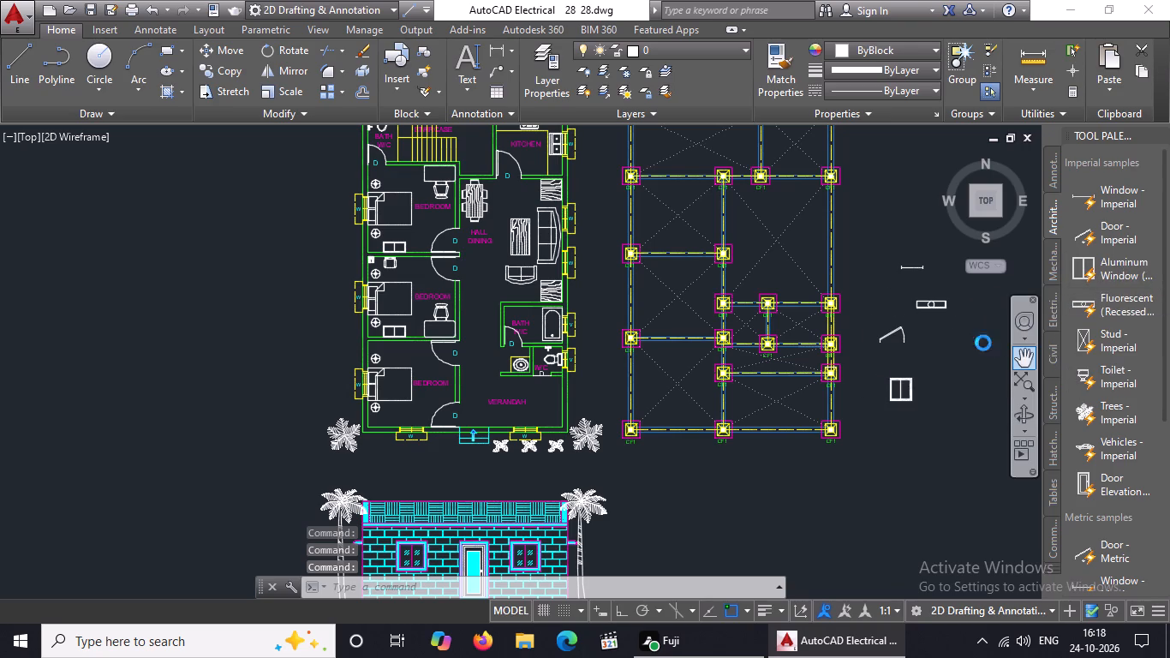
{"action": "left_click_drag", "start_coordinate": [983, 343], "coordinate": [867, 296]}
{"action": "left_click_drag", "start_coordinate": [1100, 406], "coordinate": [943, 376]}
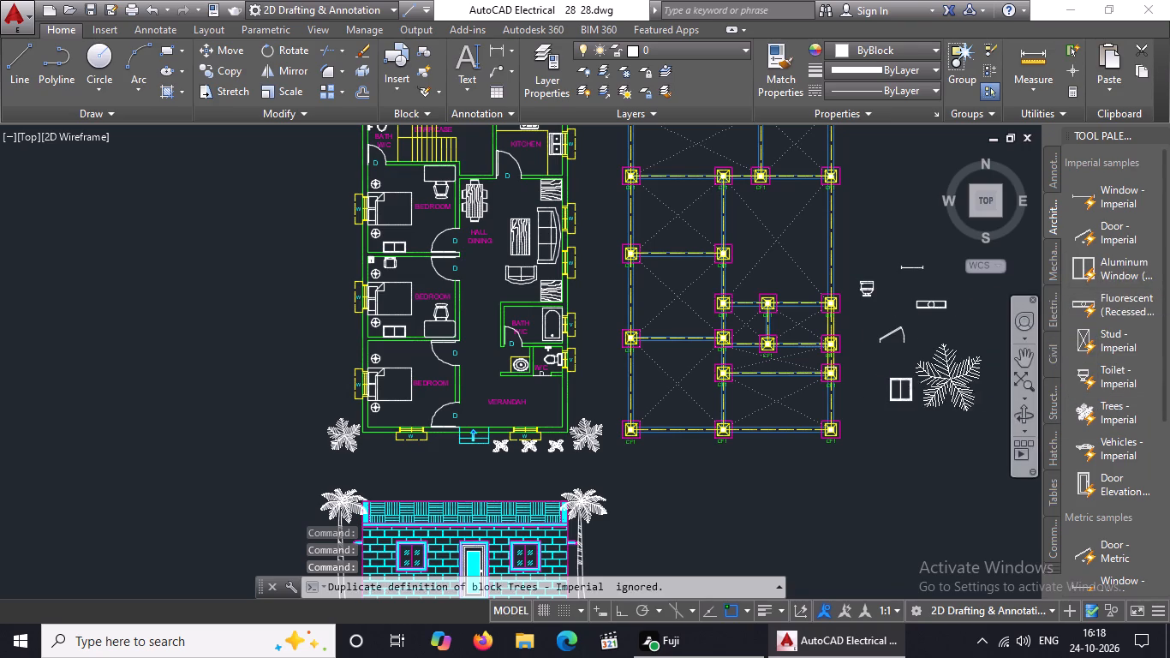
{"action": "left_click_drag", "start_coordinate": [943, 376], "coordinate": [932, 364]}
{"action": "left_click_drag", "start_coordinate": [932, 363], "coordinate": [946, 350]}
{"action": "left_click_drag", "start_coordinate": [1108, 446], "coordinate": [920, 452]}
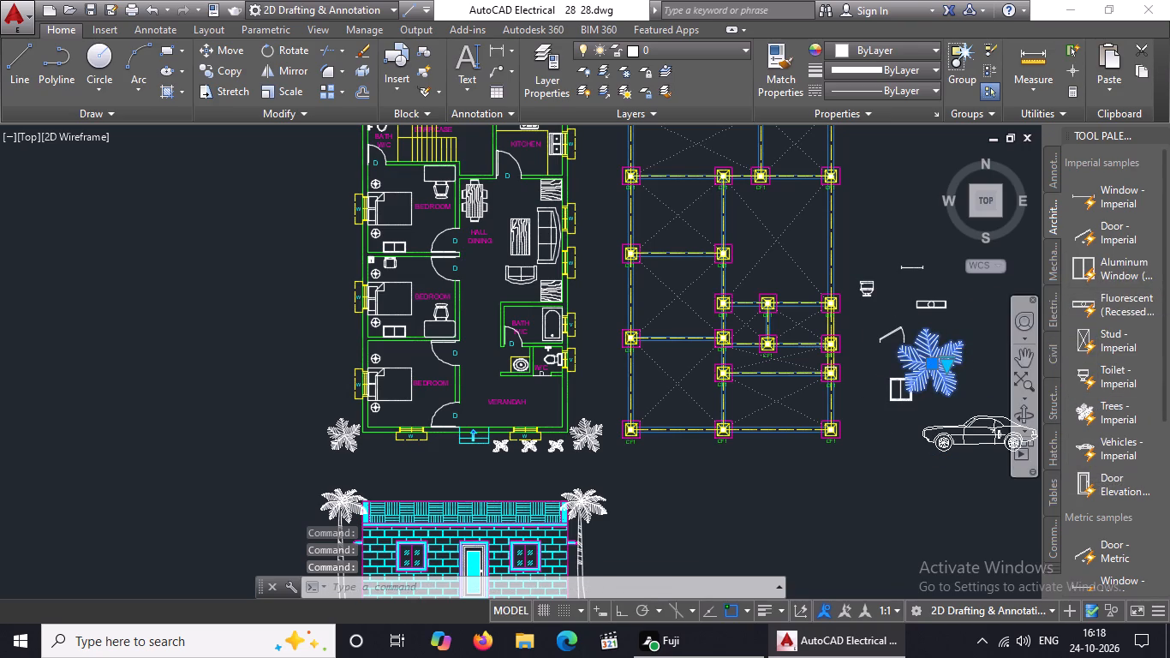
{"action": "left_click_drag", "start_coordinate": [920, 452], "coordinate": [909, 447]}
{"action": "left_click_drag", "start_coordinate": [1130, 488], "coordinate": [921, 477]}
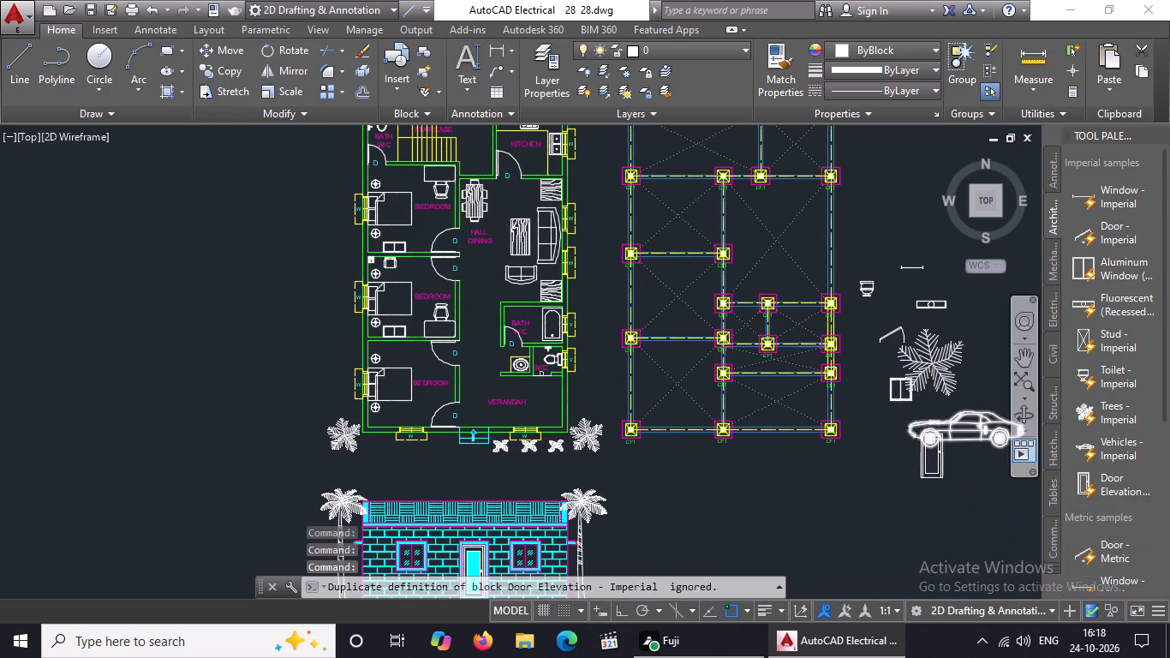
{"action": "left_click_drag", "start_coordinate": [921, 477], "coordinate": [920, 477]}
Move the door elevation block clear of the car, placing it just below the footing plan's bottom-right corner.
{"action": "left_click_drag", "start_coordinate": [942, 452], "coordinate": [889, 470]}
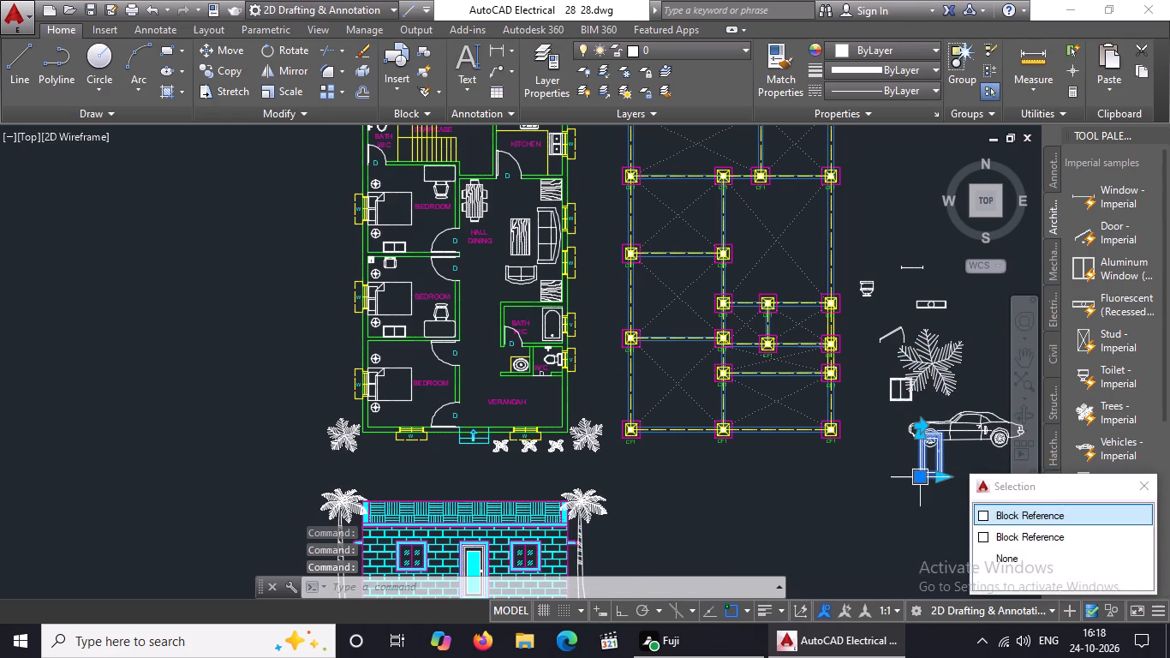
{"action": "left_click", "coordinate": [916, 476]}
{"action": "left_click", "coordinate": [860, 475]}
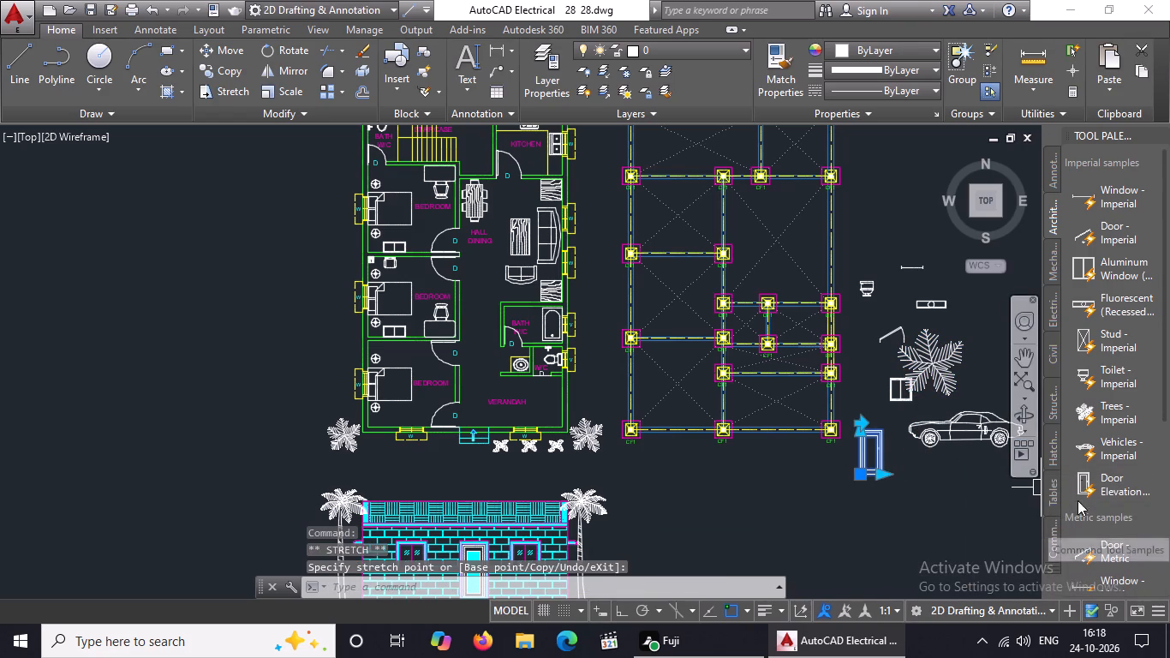
Look through the imperial and metric samples on the Annotation tool palette and close the palettes.
{"action": "left_click", "coordinate": [1057, 168]}
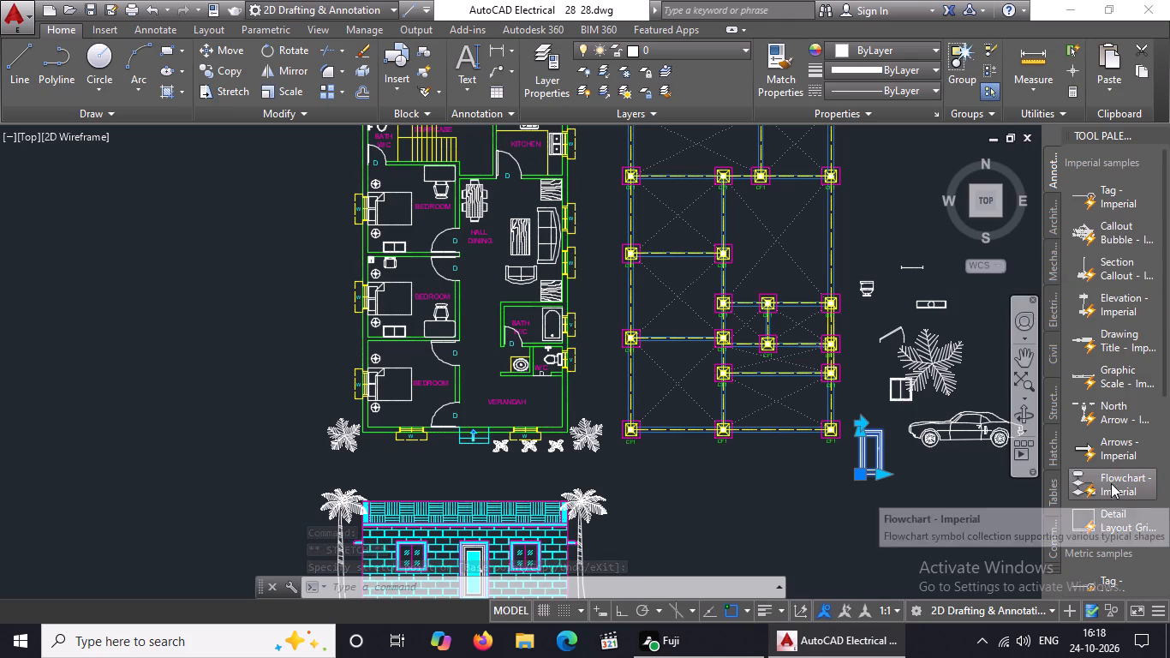
{"action": "scroll", "coordinate": [1136, 352], "scroll_direction": "down", "scroll_amount": 8}
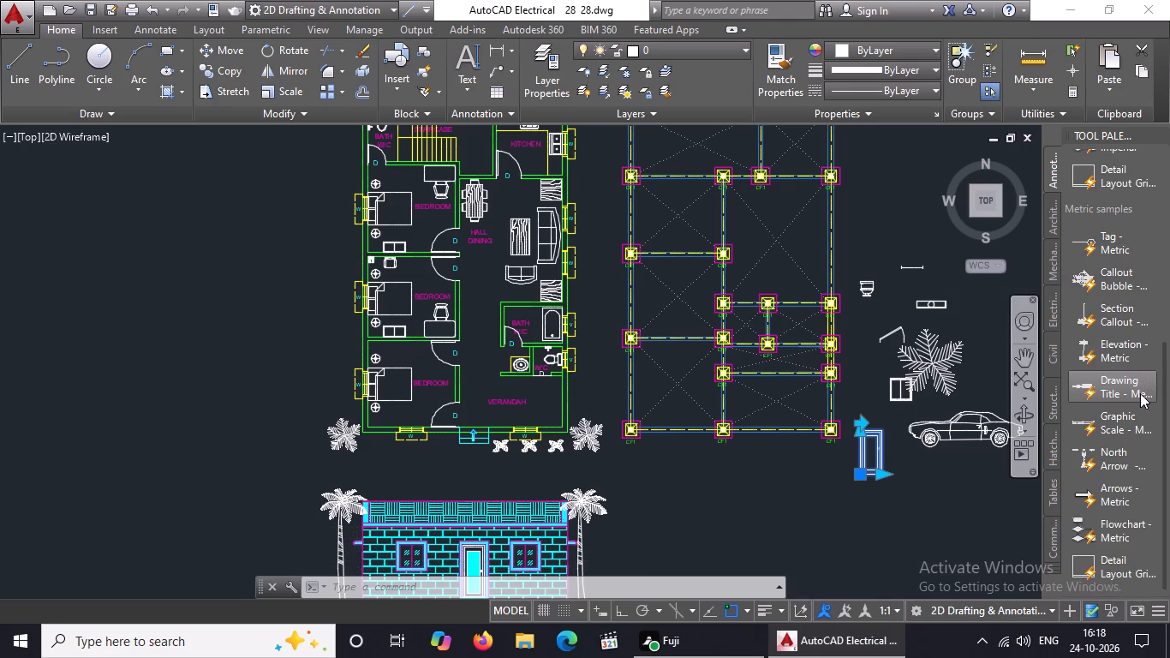
{"action": "scroll", "coordinate": [1140, 393], "scroll_direction": "down", "scroll_amount": 6}
{"action": "left_click", "coordinate": [1159, 136]}
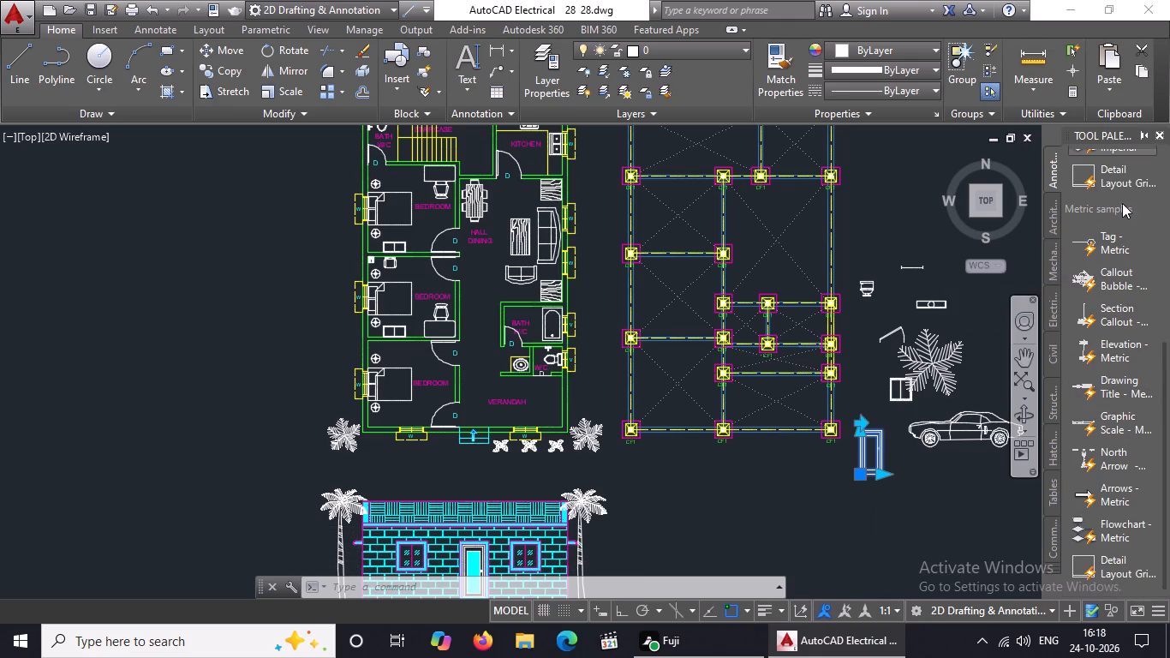
{"action": "left_click", "coordinate": [1160, 129]}
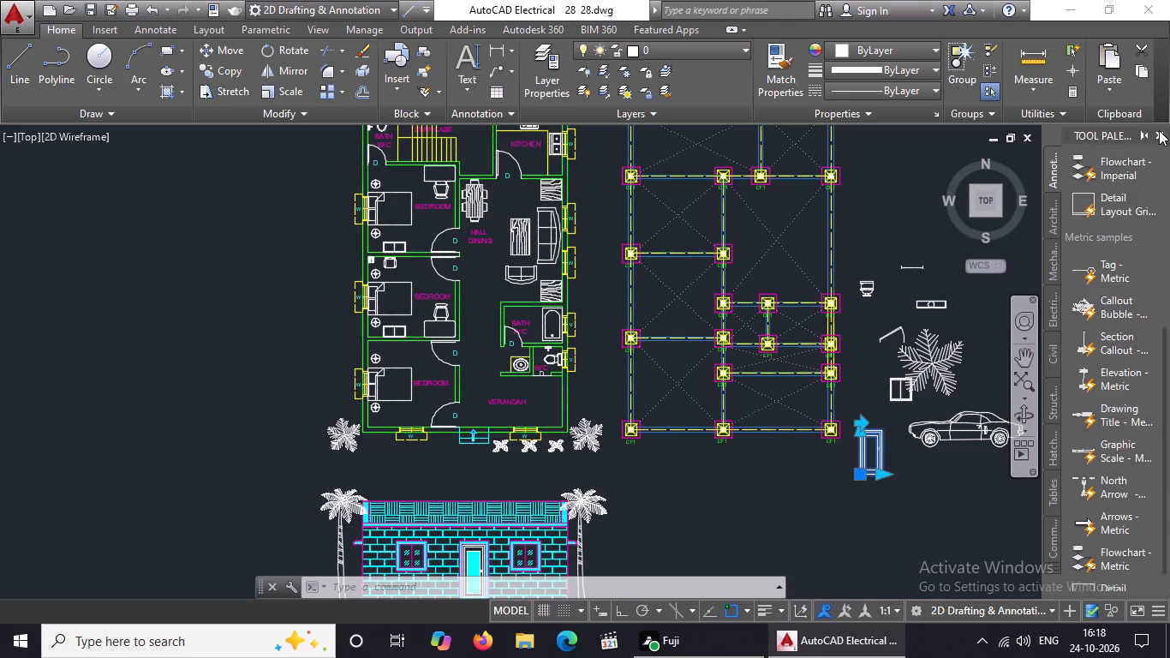
{"action": "left_click", "coordinate": [1159, 129]}
{"action": "left_click", "coordinate": [1158, 135]}
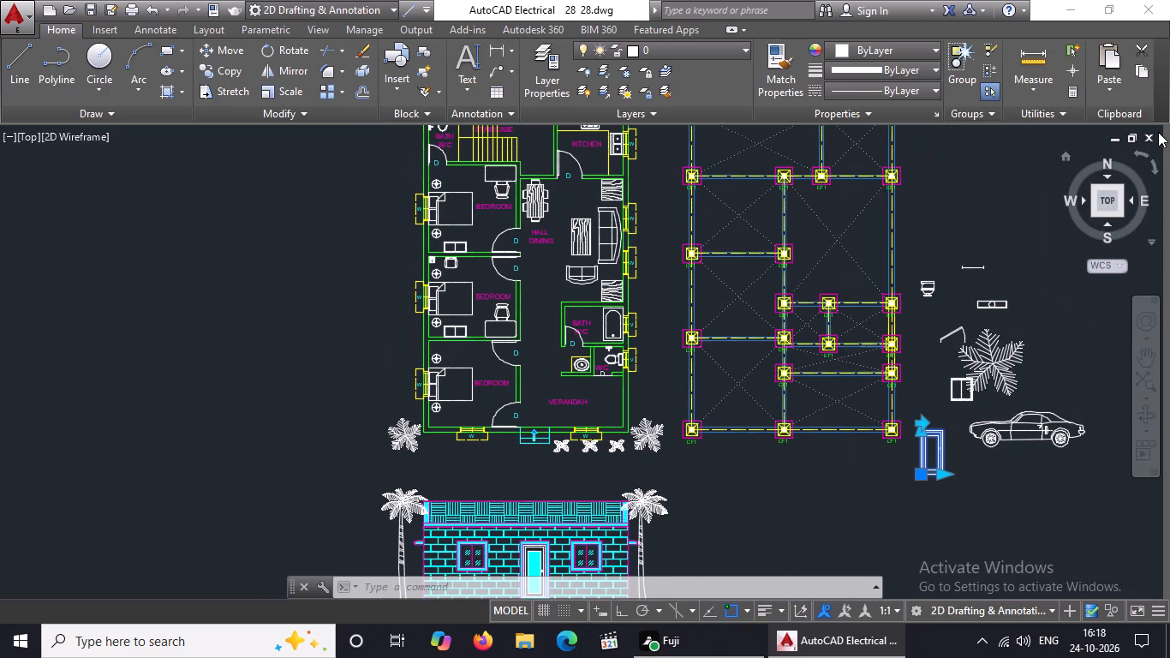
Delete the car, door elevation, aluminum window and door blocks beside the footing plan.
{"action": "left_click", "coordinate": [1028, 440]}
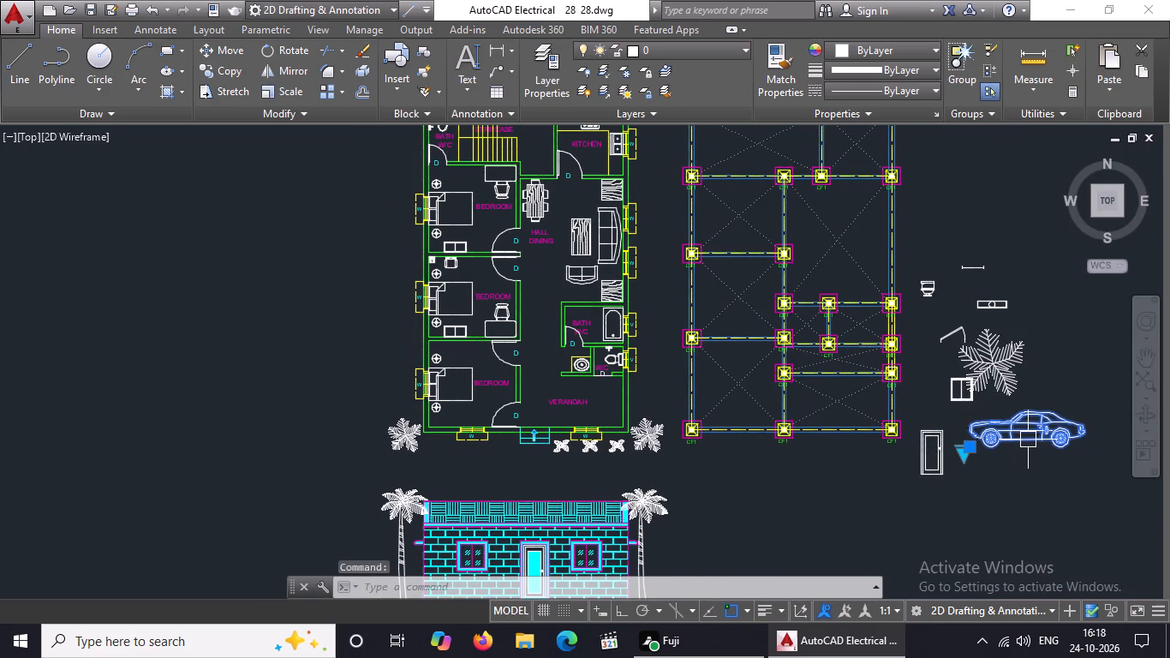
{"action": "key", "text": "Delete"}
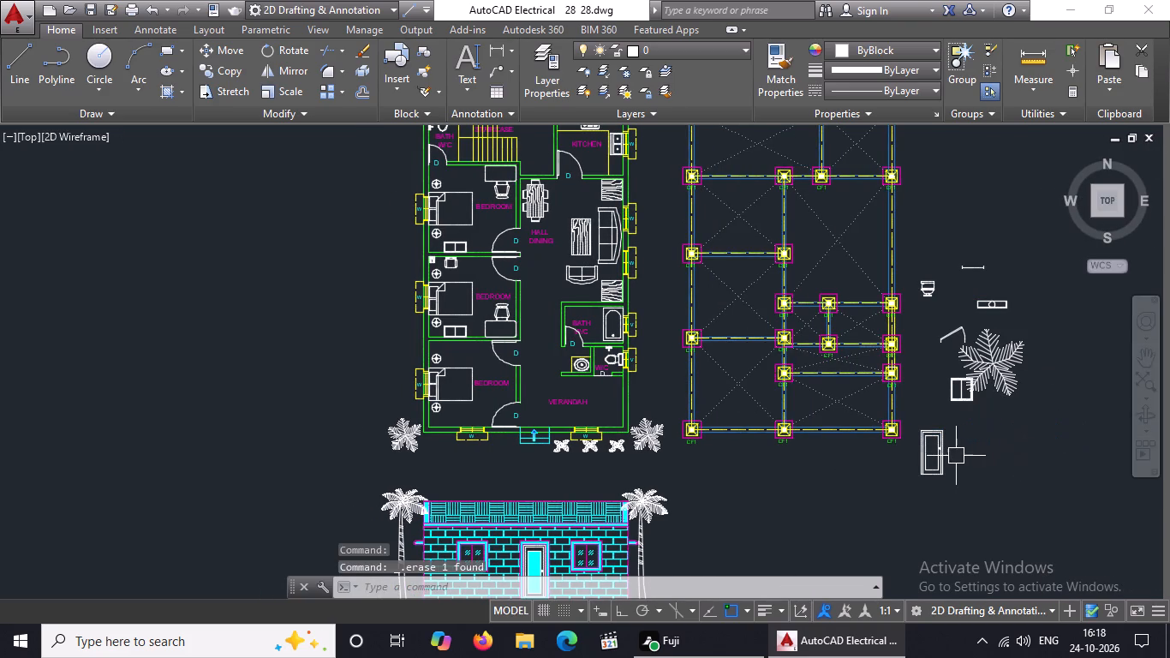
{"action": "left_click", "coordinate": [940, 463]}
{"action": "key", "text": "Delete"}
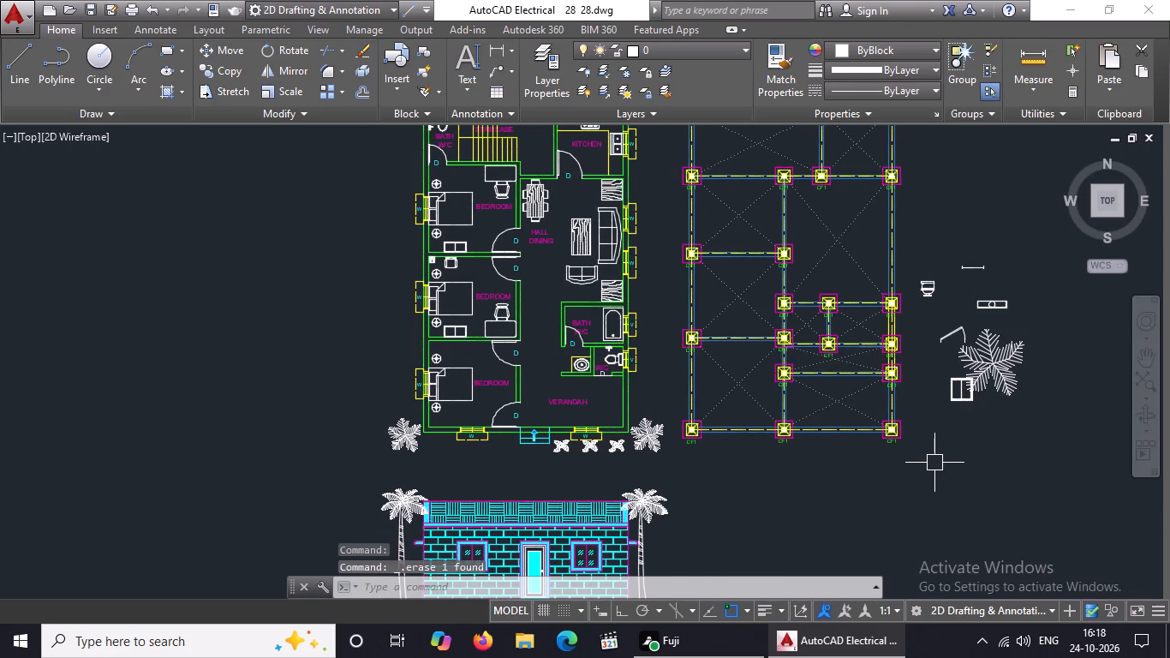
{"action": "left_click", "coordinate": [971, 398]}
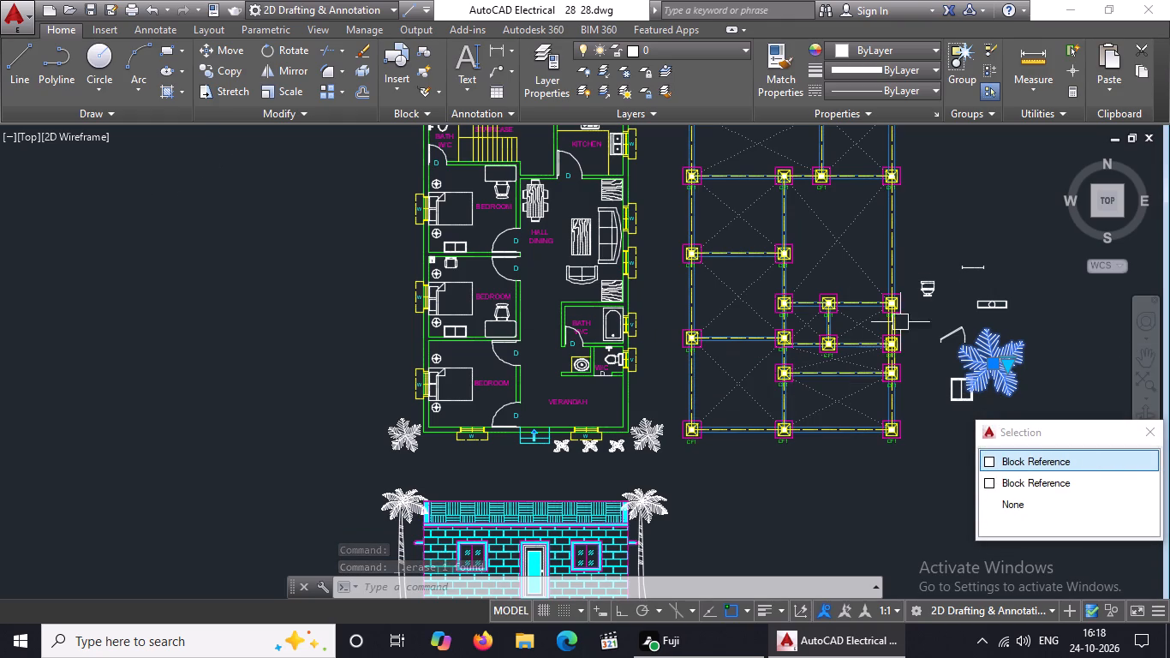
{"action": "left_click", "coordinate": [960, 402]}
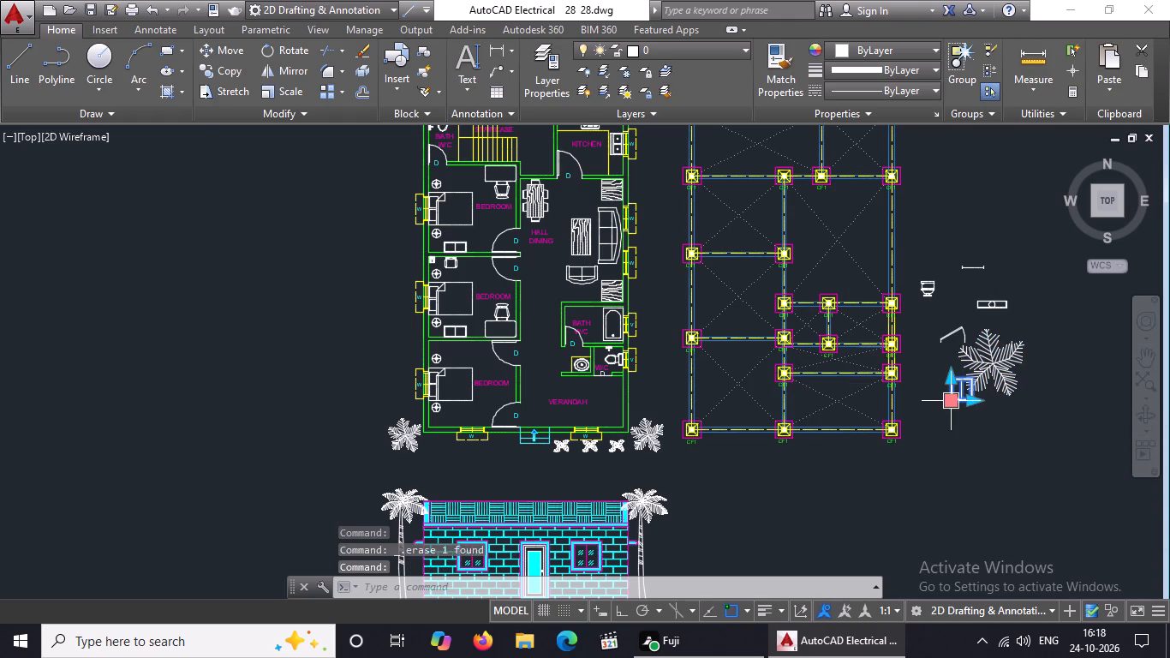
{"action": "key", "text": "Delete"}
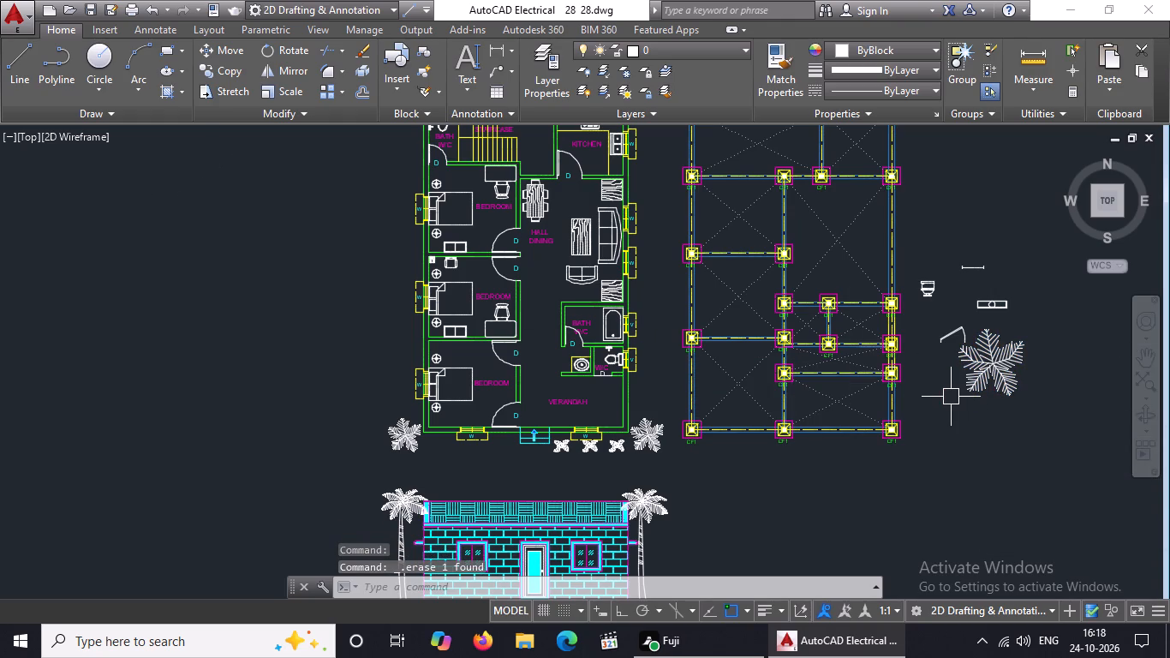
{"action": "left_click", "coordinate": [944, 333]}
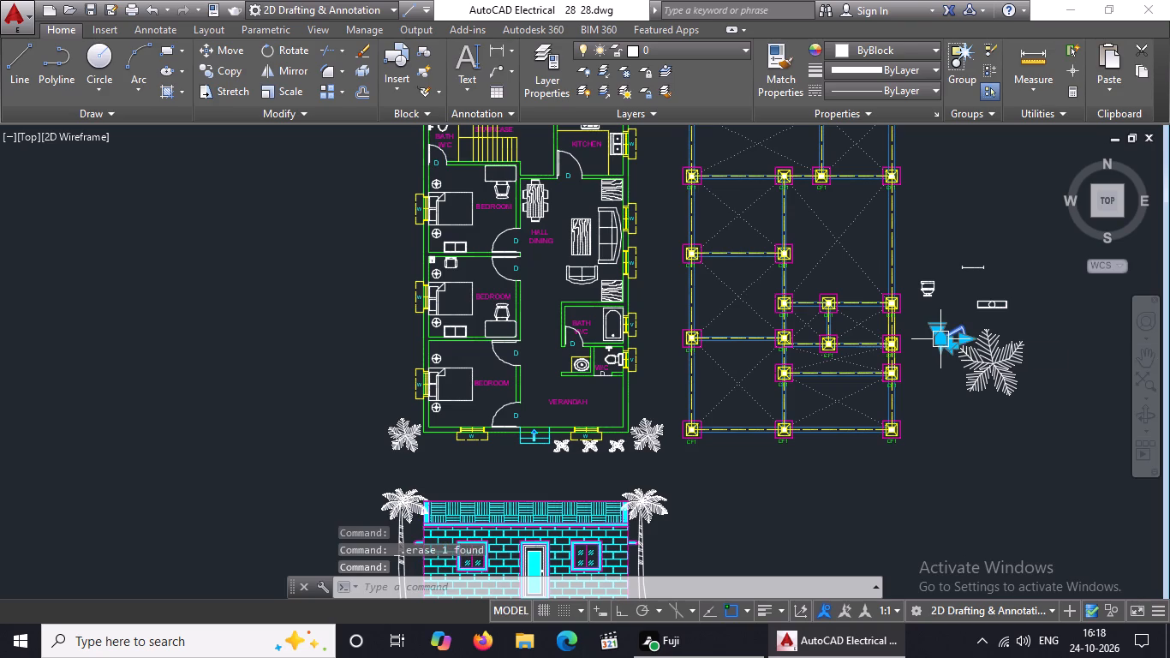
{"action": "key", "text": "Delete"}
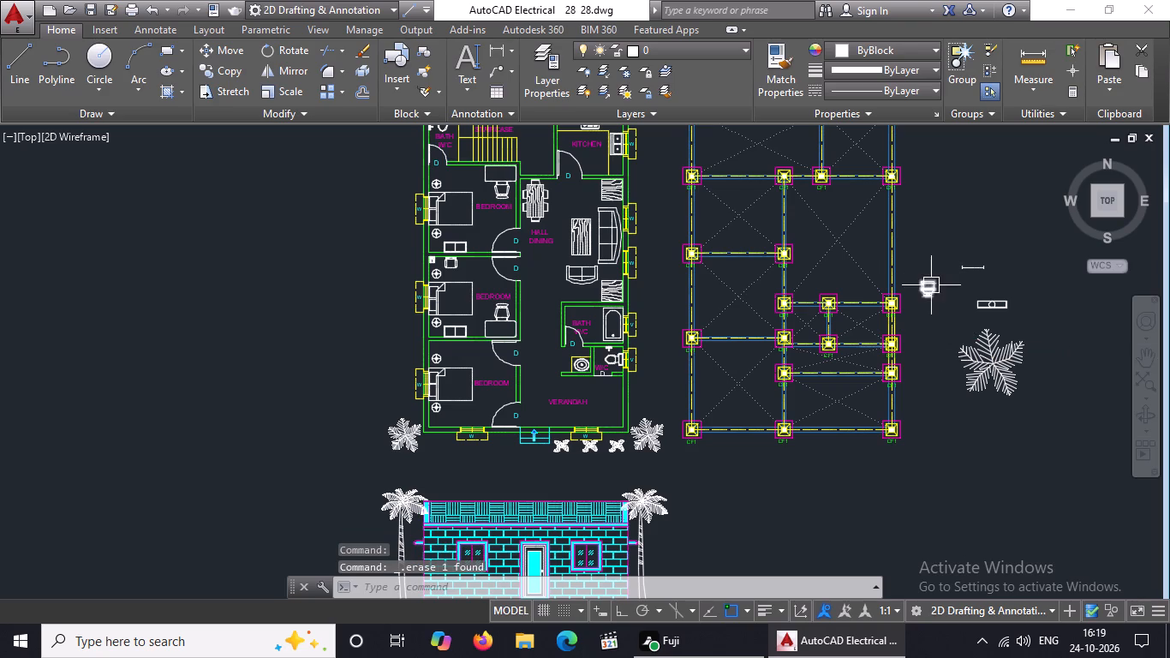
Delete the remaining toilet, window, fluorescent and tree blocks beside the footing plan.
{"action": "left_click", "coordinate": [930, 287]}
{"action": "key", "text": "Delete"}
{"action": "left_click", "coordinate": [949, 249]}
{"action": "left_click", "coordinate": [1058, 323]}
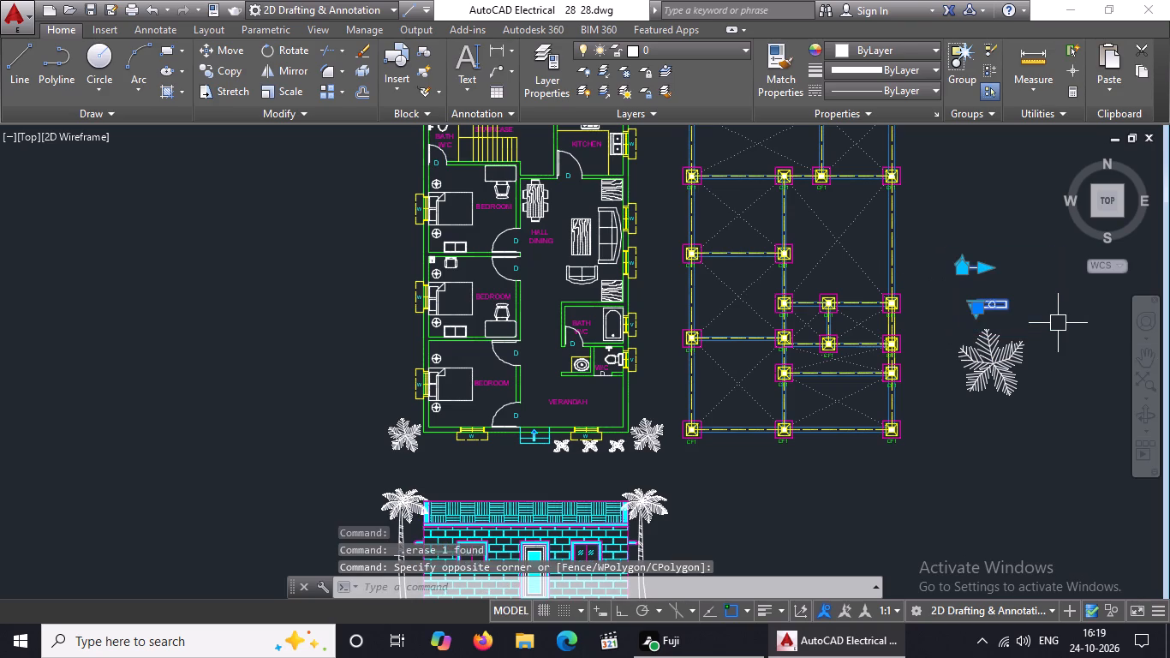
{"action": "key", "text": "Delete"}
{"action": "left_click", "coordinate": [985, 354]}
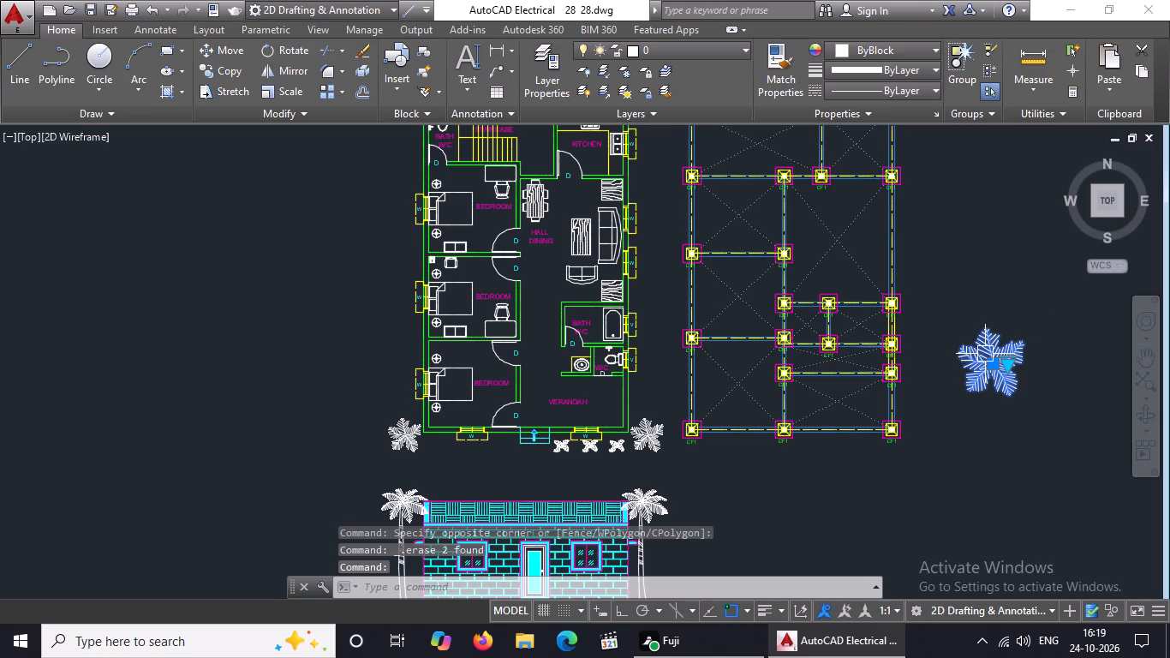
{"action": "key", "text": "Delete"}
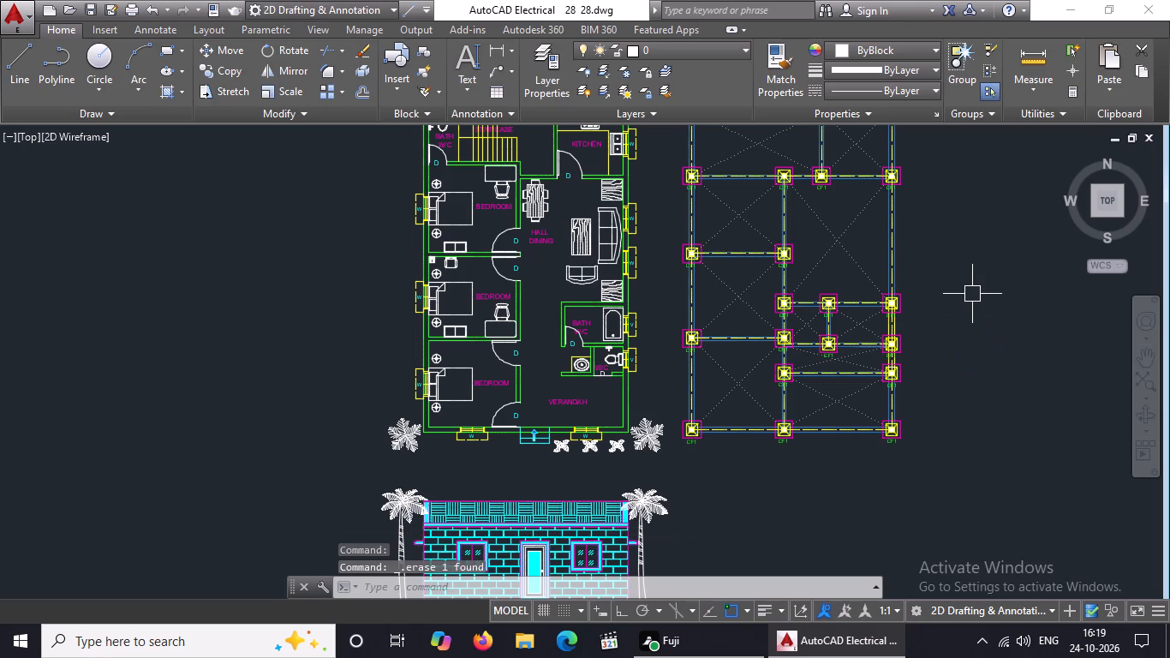
Change the lower-left diagonal line of the footing plan's bottom-left footing to colour 220.
{"action": "scroll", "coordinate": [696, 437], "scroll_direction": "up", "scroll_amount": 3}
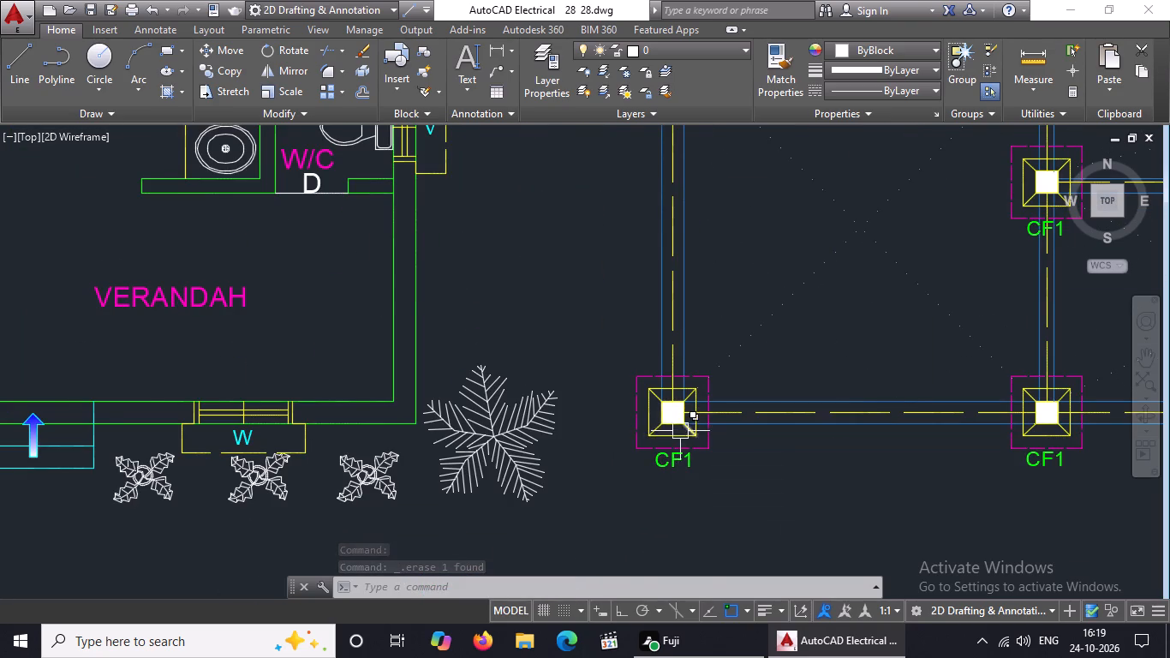
{"action": "scroll", "coordinate": [680, 431], "scroll_direction": "up", "scroll_amount": 3}
{"action": "scroll", "coordinate": [690, 428], "scroll_direction": "down", "scroll_amount": 13}
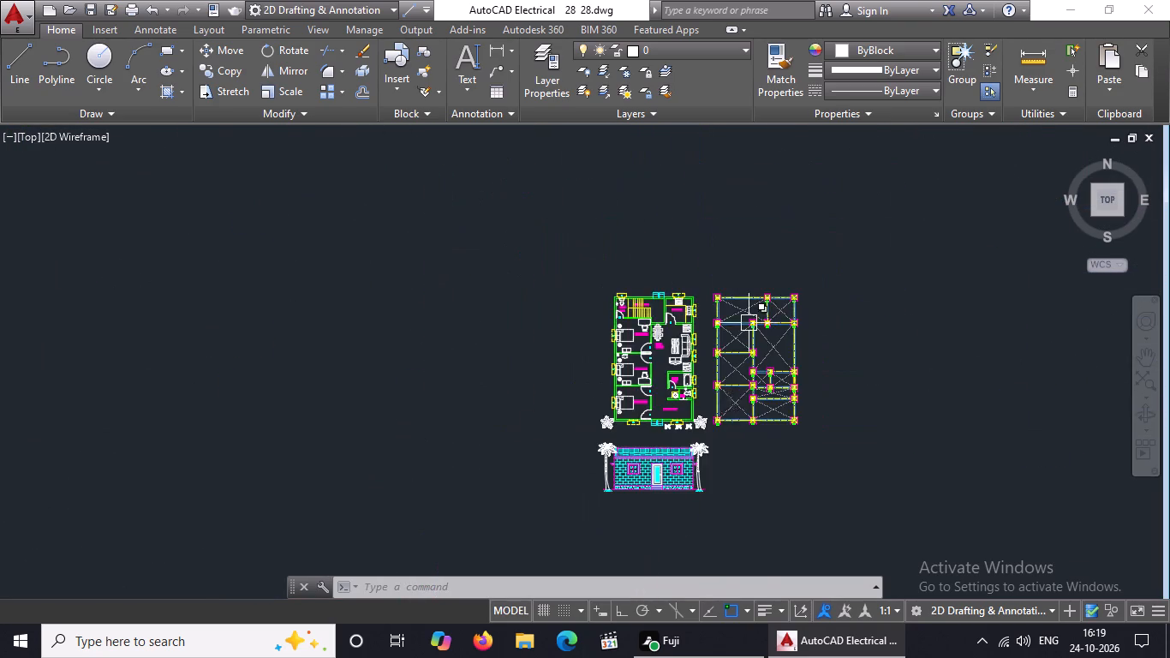
{"action": "scroll", "coordinate": [749, 323], "scroll_direction": "up", "scroll_amount": 3}
{"action": "scroll", "coordinate": [768, 290], "scroll_direction": "down", "scroll_amount": 4}
{"action": "scroll", "coordinate": [730, 398], "scroll_direction": "up", "scroll_amount": 3}
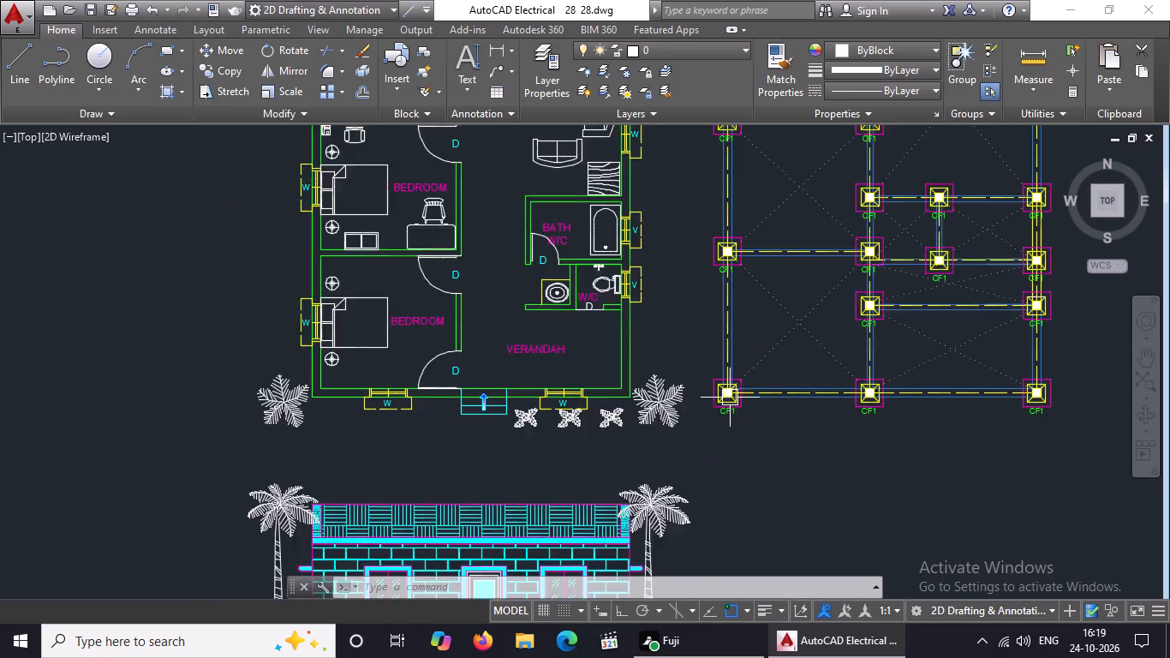
{"action": "scroll", "coordinate": [730, 395], "scroll_direction": "up", "scroll_amount": 6}
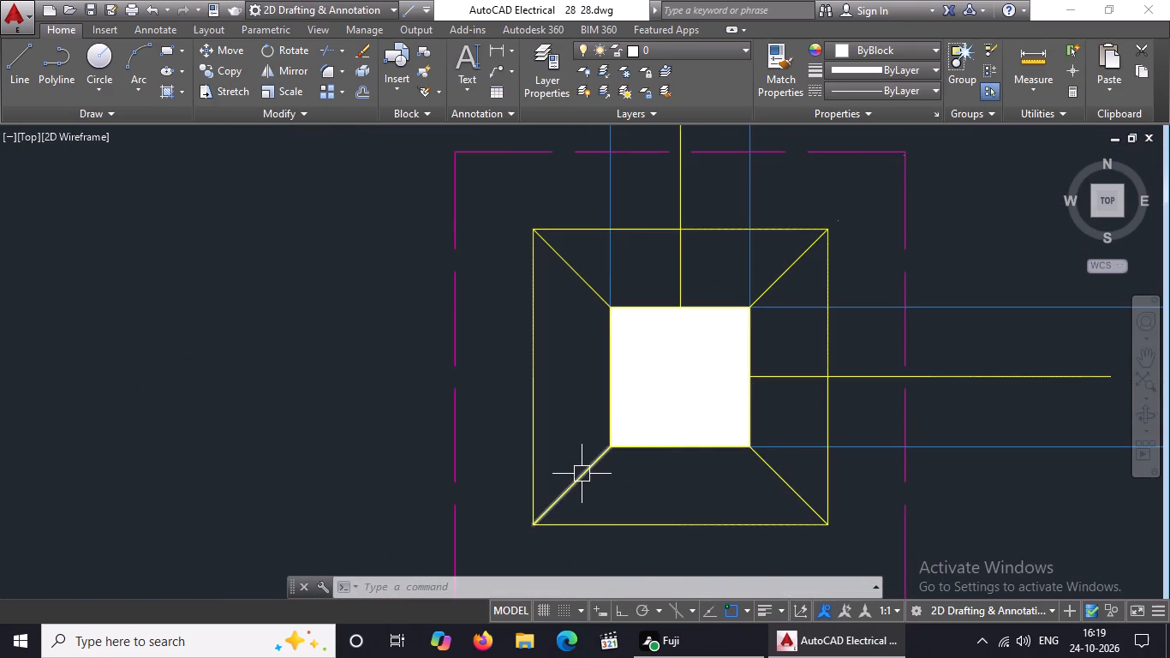
{"action": "left_click", "coordinate": [582, 473]}
{"action": "left_click", "coordinate": [850, 47]}
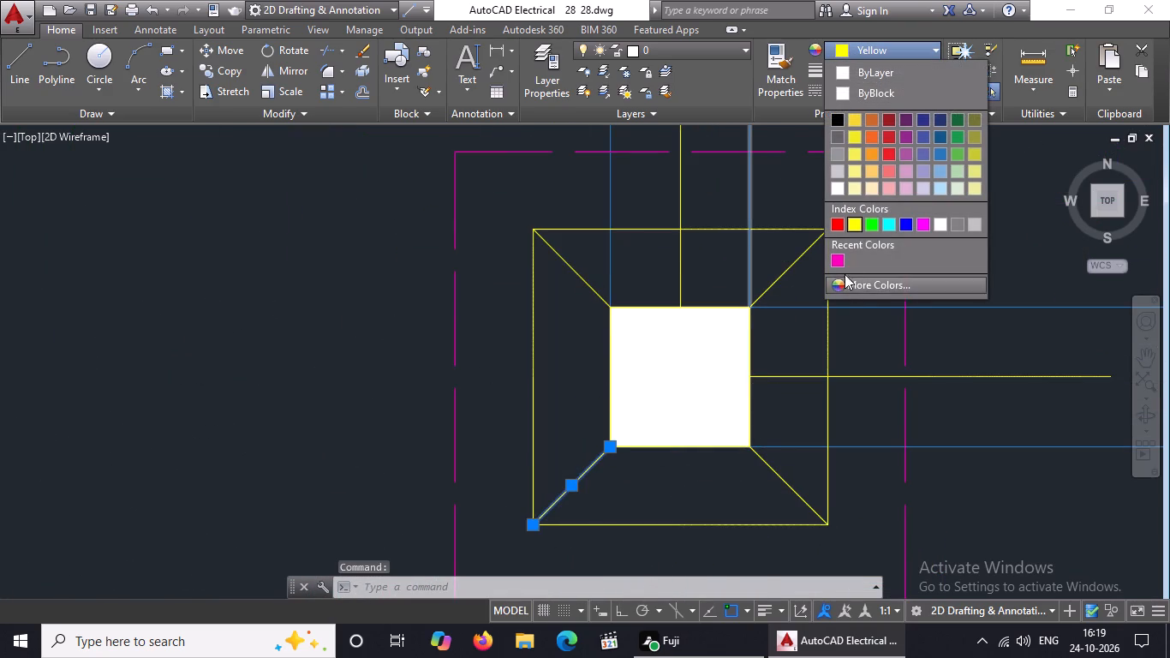
{"action": "left_click", "coordinate": [838, 254]}
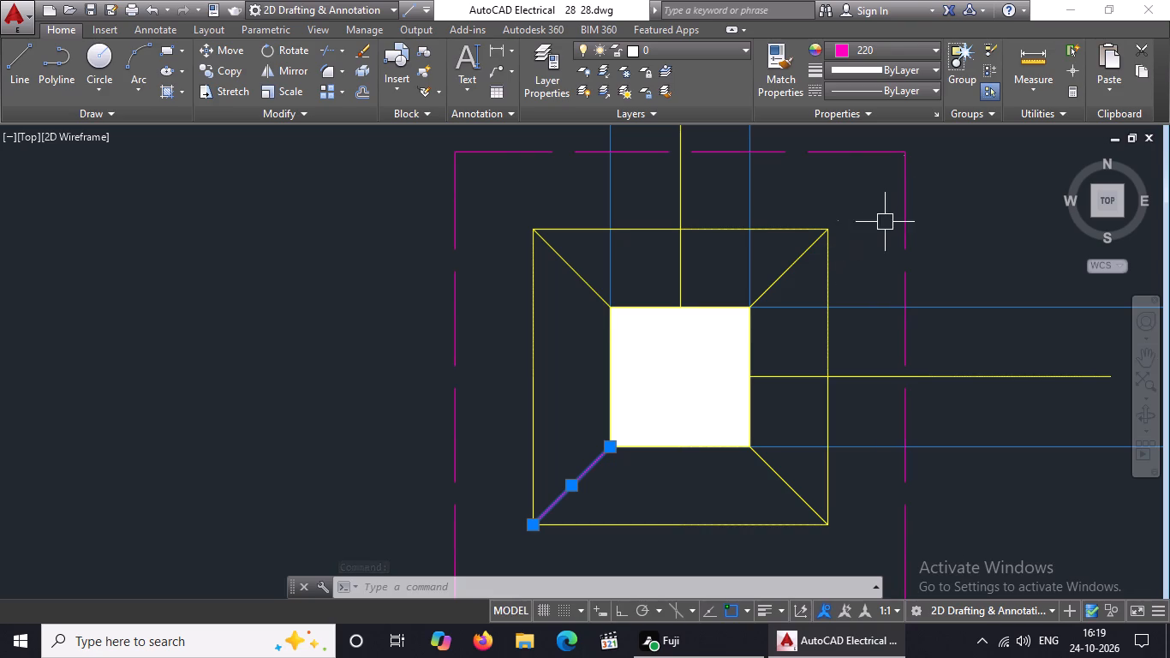
Change the lower-right and upper-right diagonal lines of the footing plan's bottom-left footing to colour 220.
{"action": "left_click", "coordinate": [767, 478]}
{"action": "left_click", "coordinate": [871, 42]}
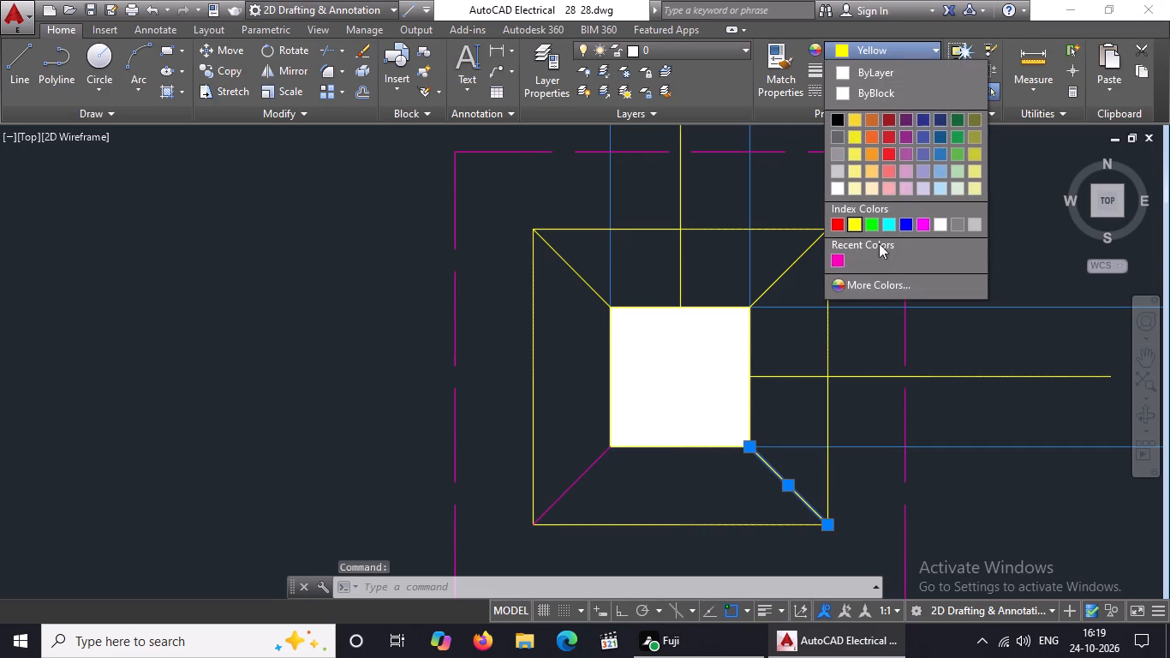
{"action": "left_click", "coordinate": [838, 252]}
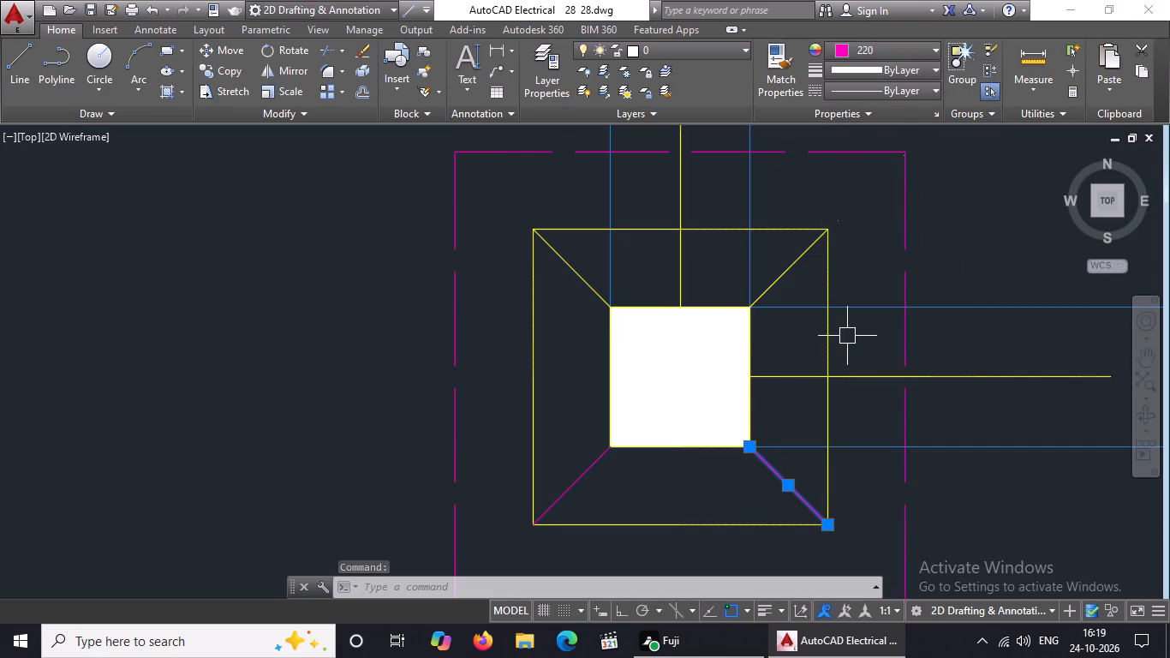
{"action": "left_click", "coordinate": [788, 273]}
{"action": "left_click", "coordinate": [857, 46]}
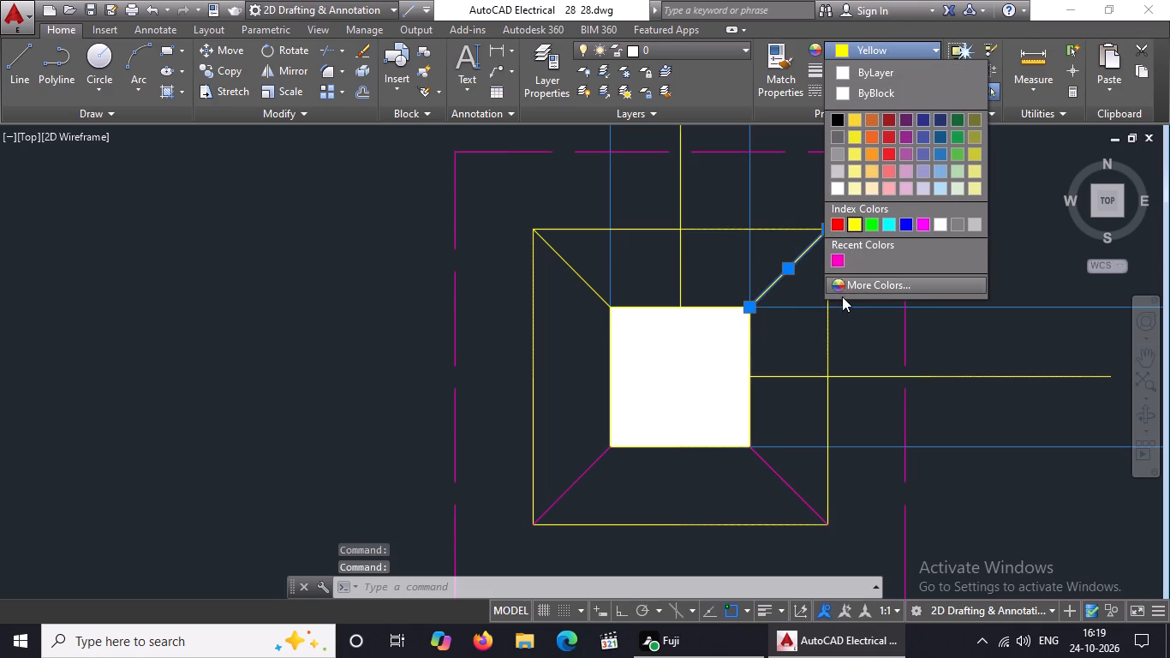
{"action": "left_click", "coordinate": [838, 251]}
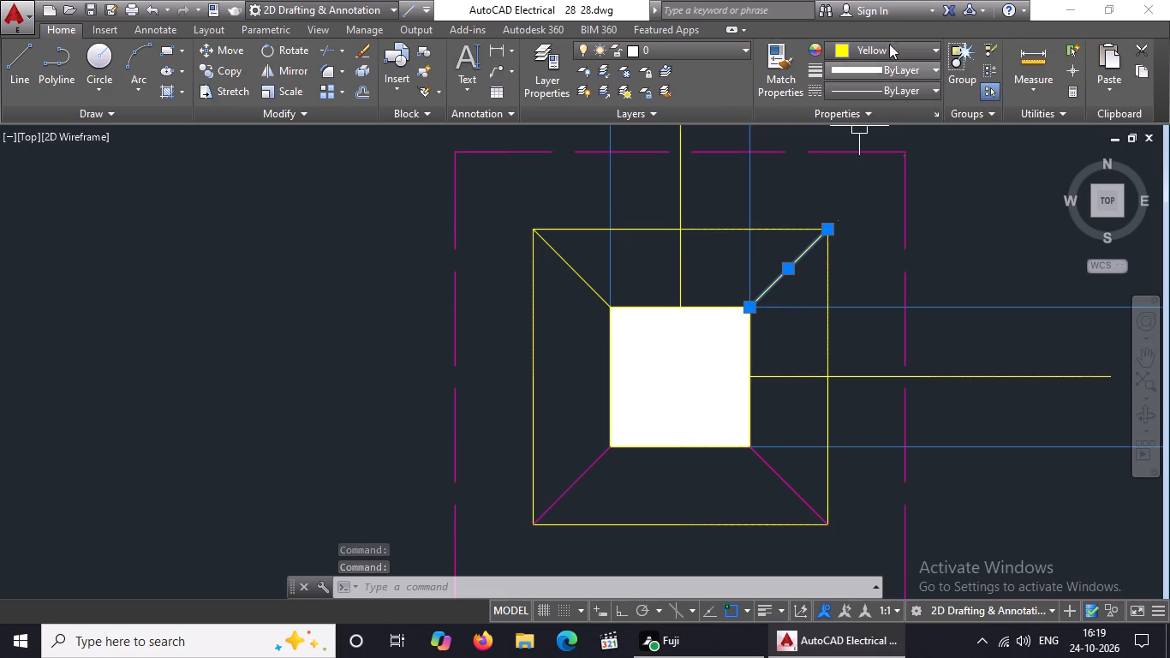
{"action": "left_click", "coordinate": [890, 39]}
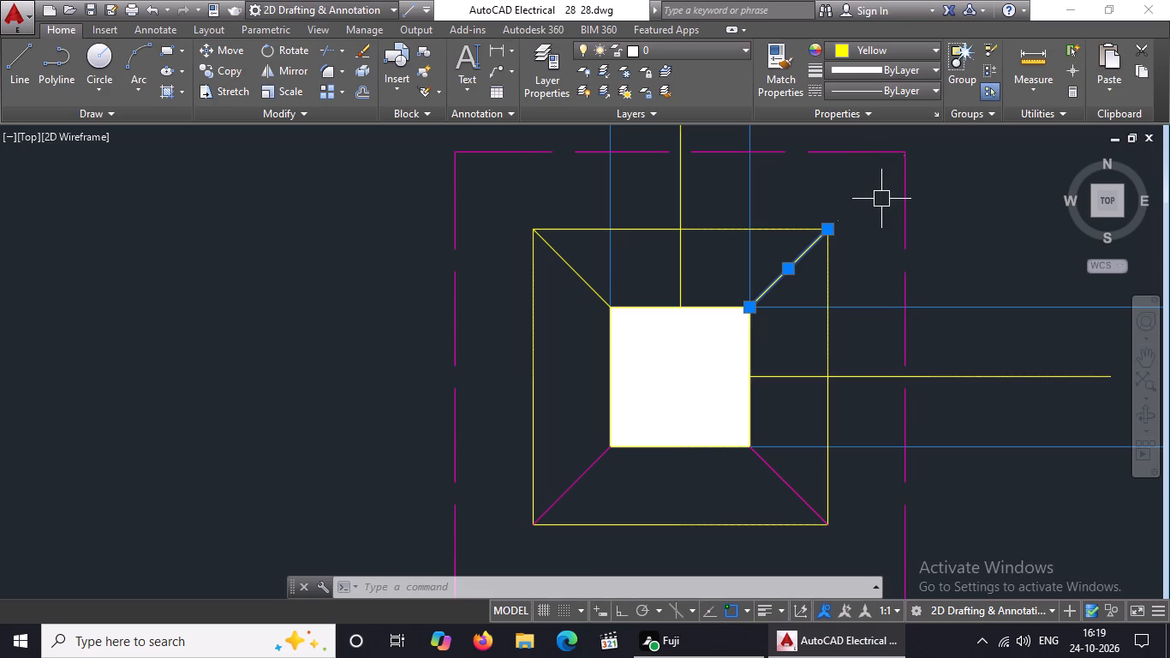
{"action": "left_click", "coordinate": [872, 42]}
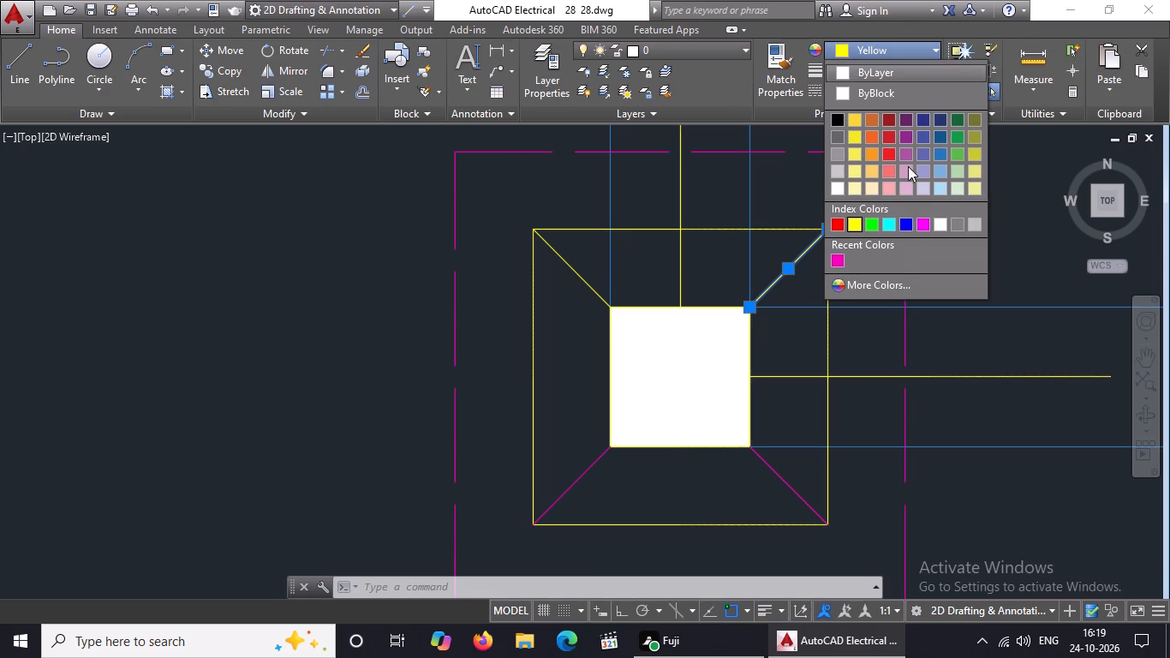
{"action": "left_click", "coordinate": [836, 257]}
{"action": "key", "text": "Escape"}
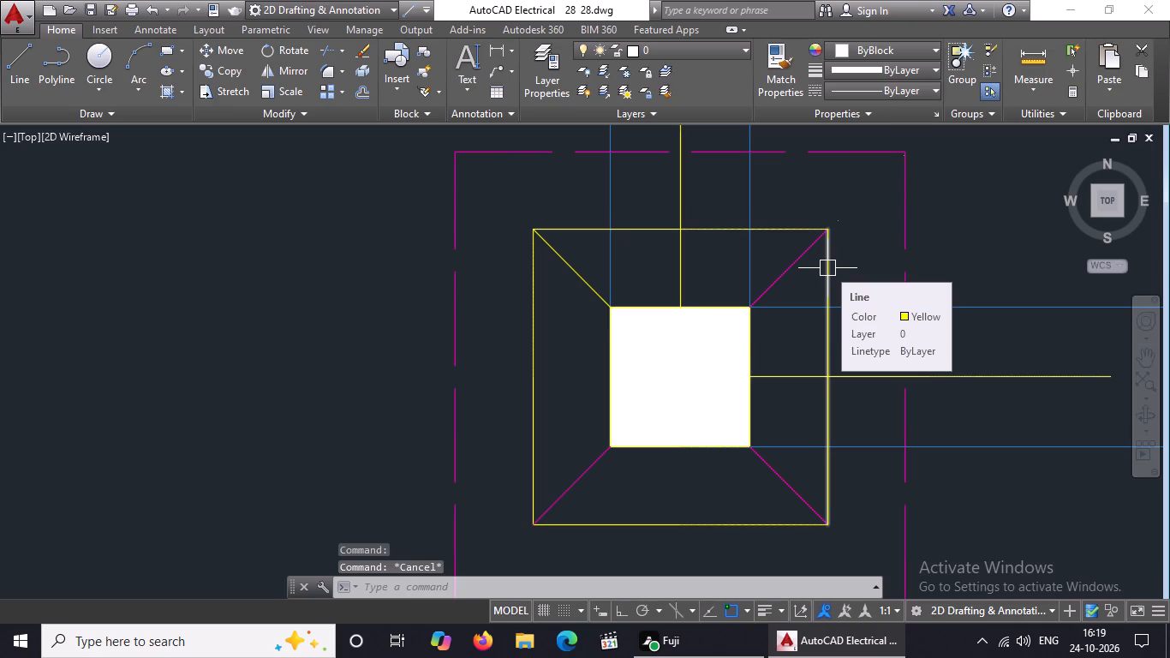
Change the upper-left diagonal line of the bottom-left footing to colour 220.
{"action": "left_click", "coordinate": [575, 278]}
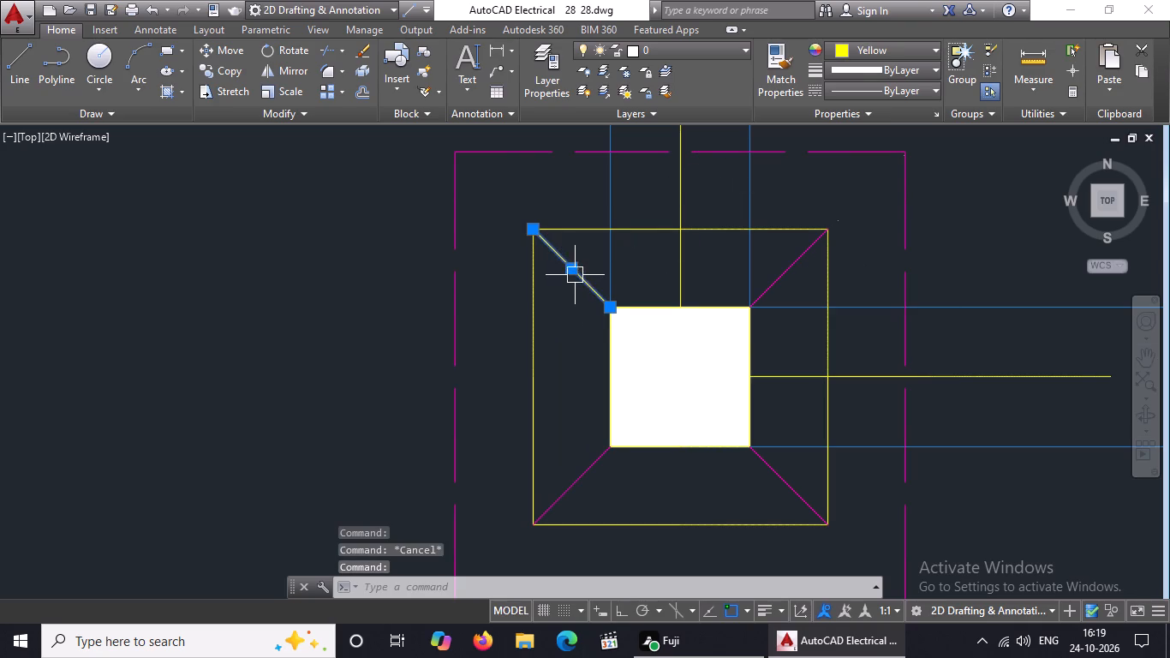
{"action": "left_click", "coordinate": [860, 47]}
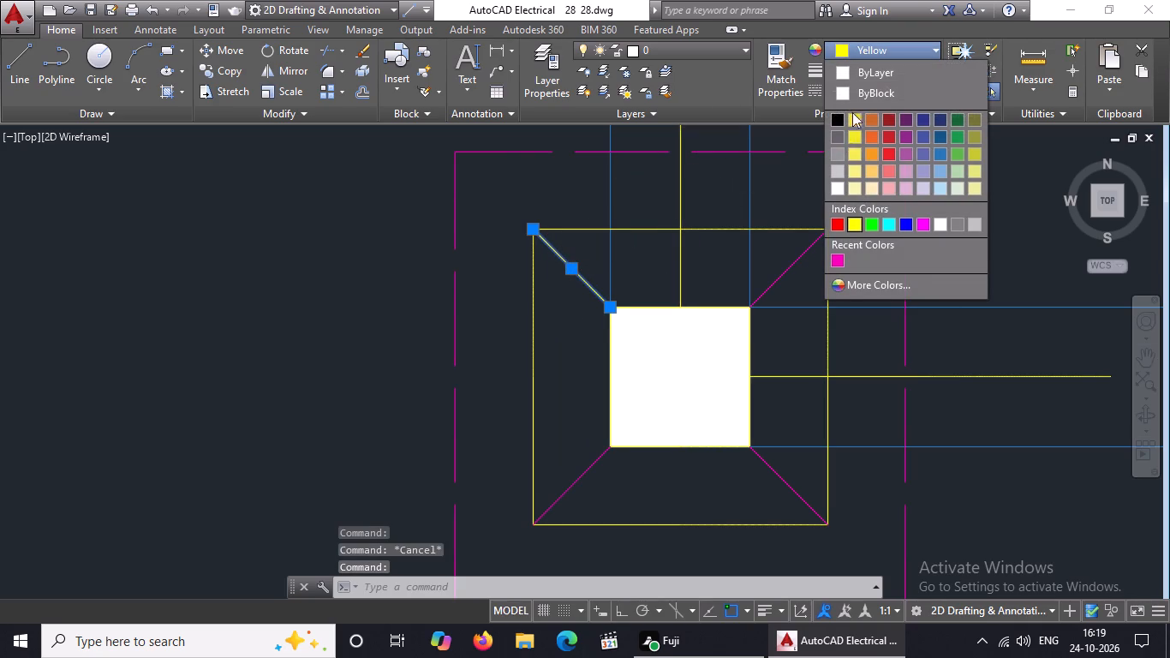
{"action": "left_click", "coordinate": [837, 256]}
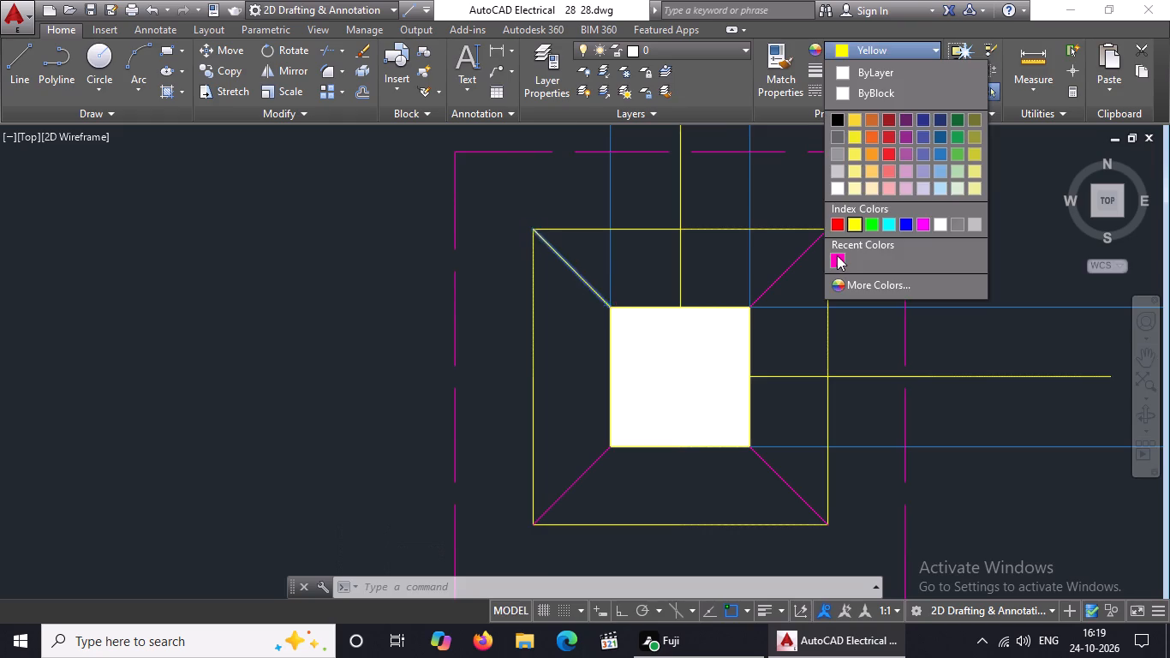
{"action": "scroll", "coordinate": [838, 266], "scroll_direction": "down", "scroll_amount": 3}
{"action": "key", "text": "Escape"}
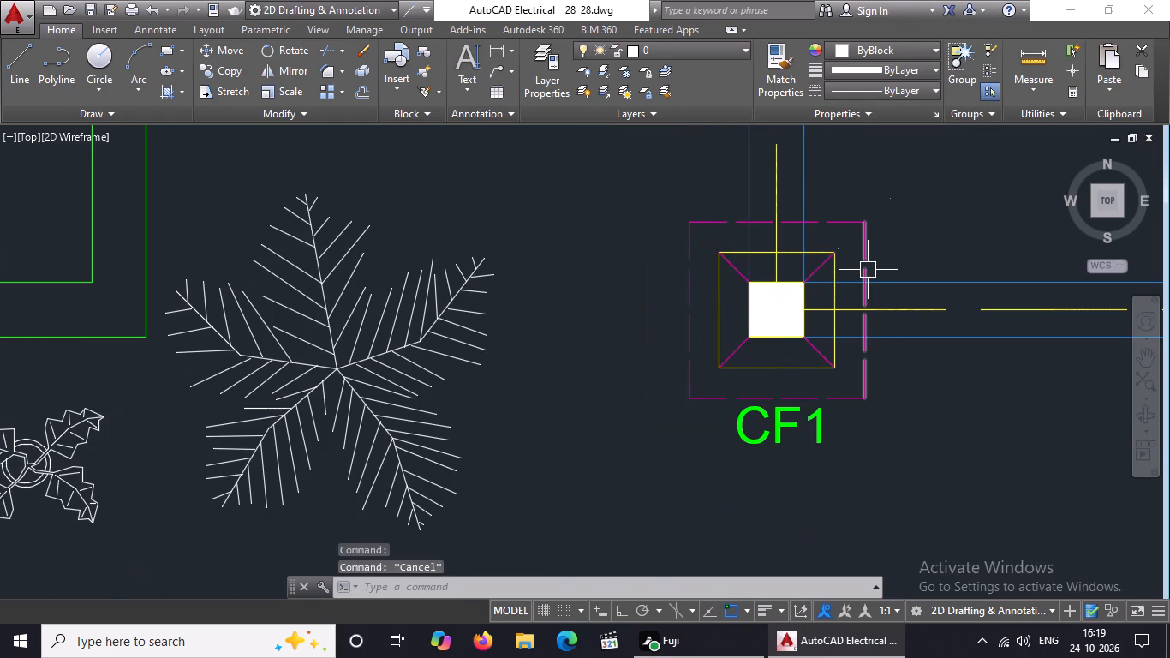
Change the upper-left and lower-left diagonal lines of the bottom-middle CF1 footing to colour 220.
{"action": "scroll", "coordinate": [868, 270], "scroll_direction": "down", "scroll_amount": 5}
{"action": "scroll", "coordinate": [961, 259], "scroll_direction": "up", "scroll_amount": 4}
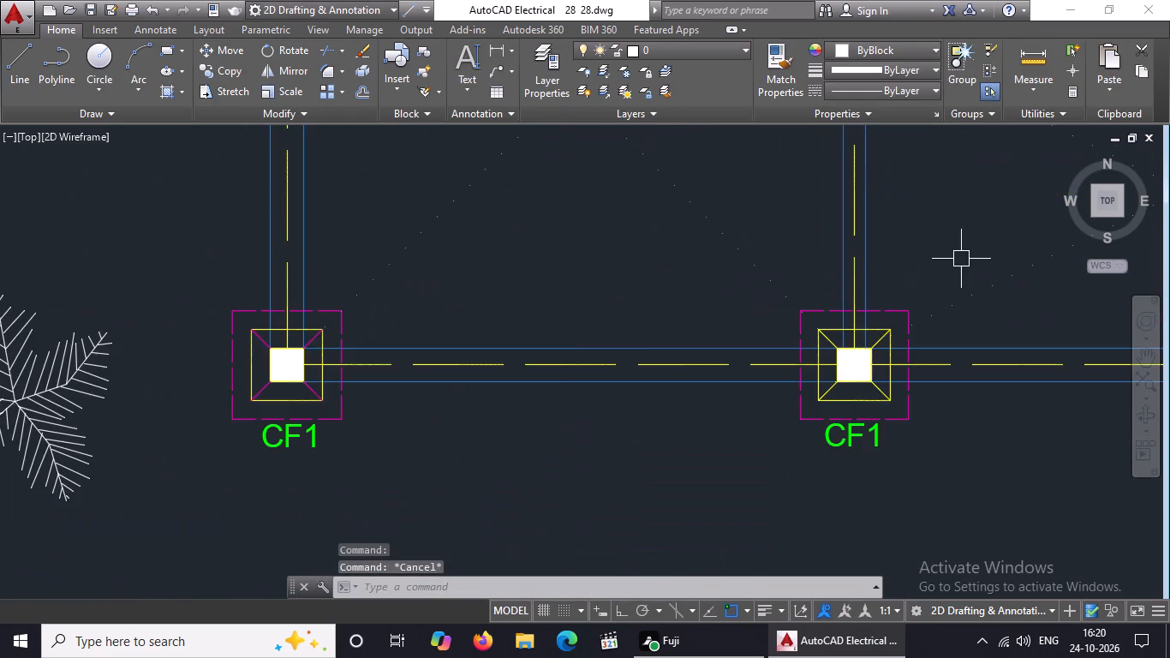
{"action": "scroll", "coordinate": [837, 320], "scroll_direction": "up", "scroll_amount": 3}
{"action": "left_click", "coordinate": [799, 404]}
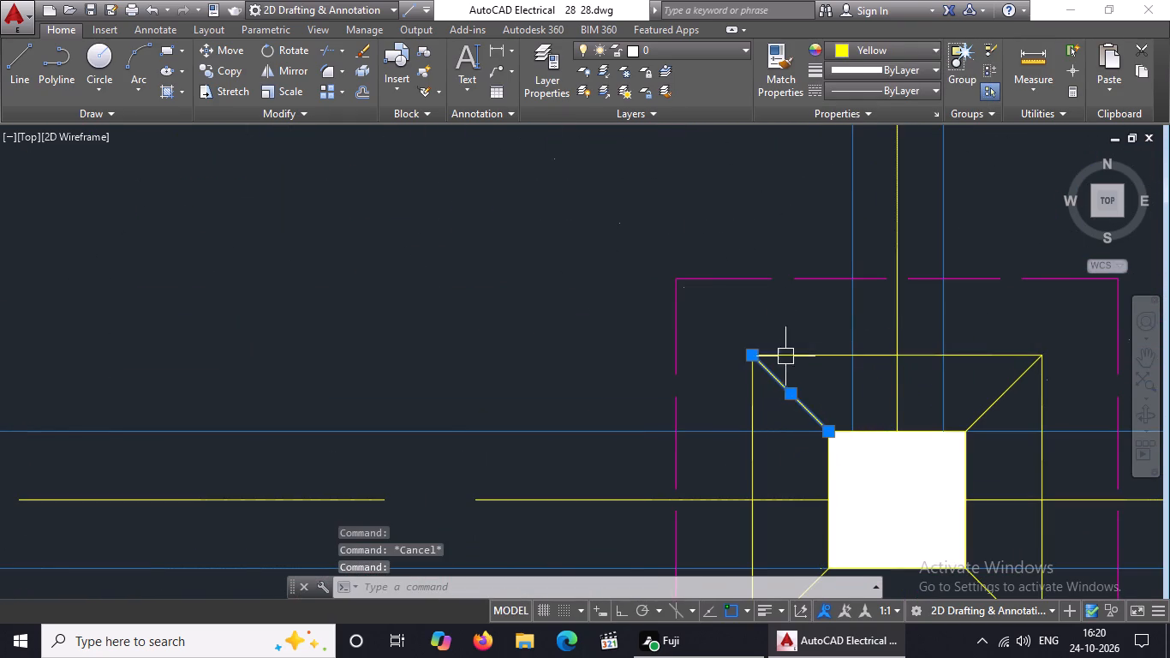
{"action": "left_click", "coordinate": [879, 46]}
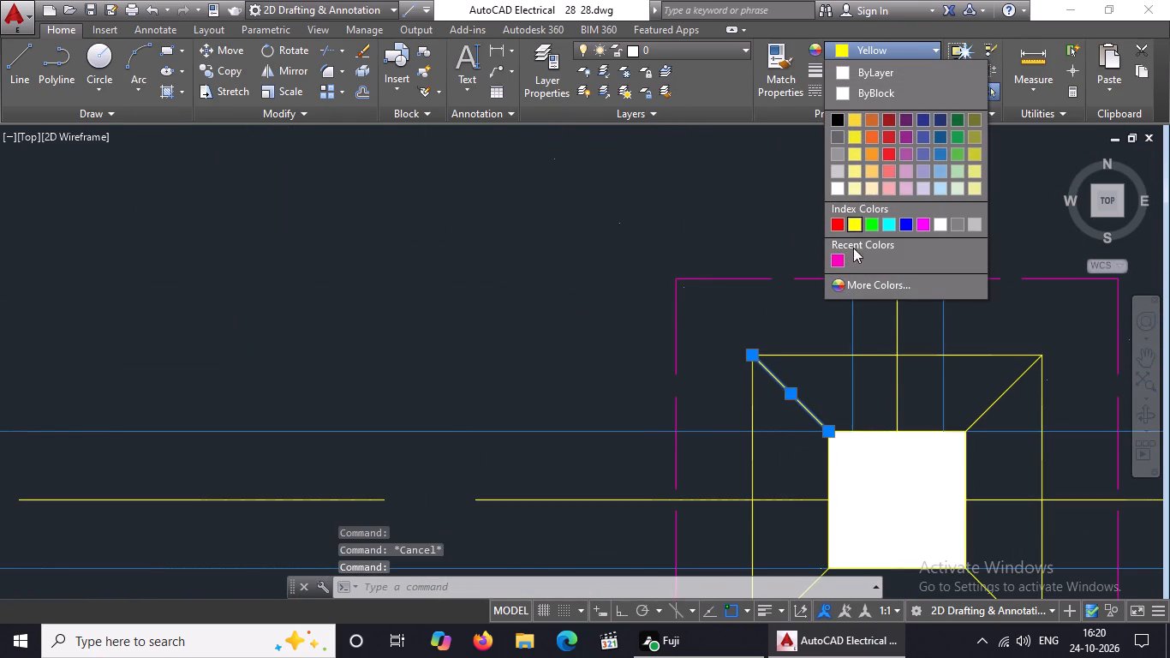
{"action": "left_click", "coordinate": [834, 260]}
{"action": "scroll", "coordinate": [842, 252], "scroll_direction": "down", "scroll_amount": 5}
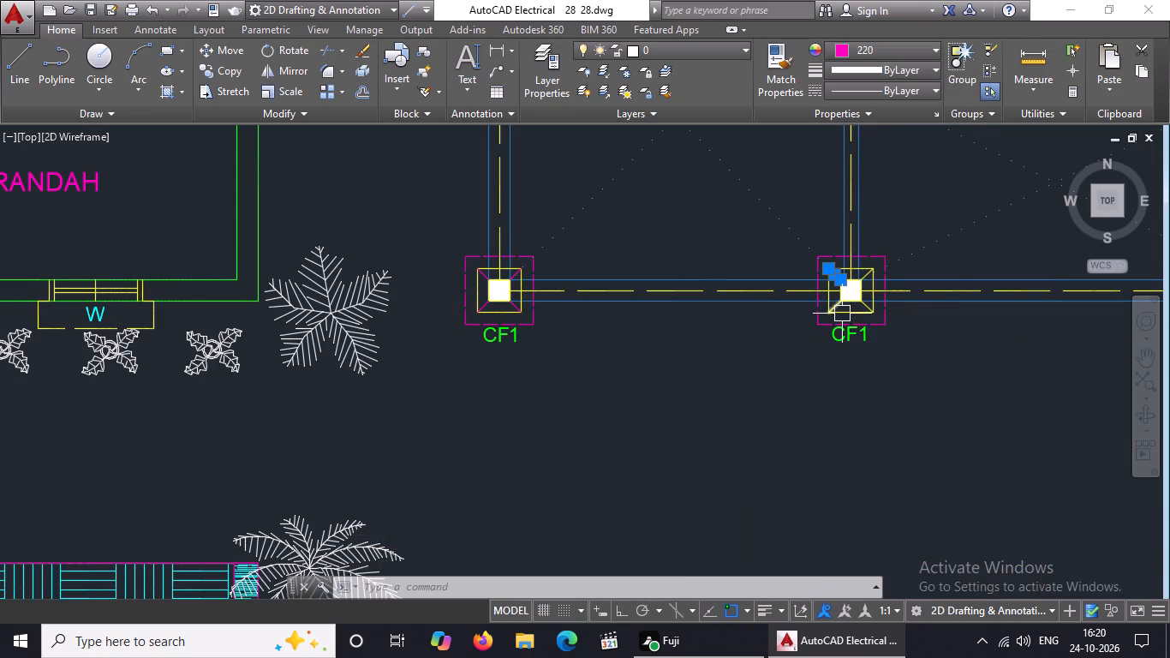
{"action": "scroll", "coordinate": [833, 312], "scroll_direction": "up", "scroll_amount": 3}
{"action": "left_click", "coordinate": [845, 278]}
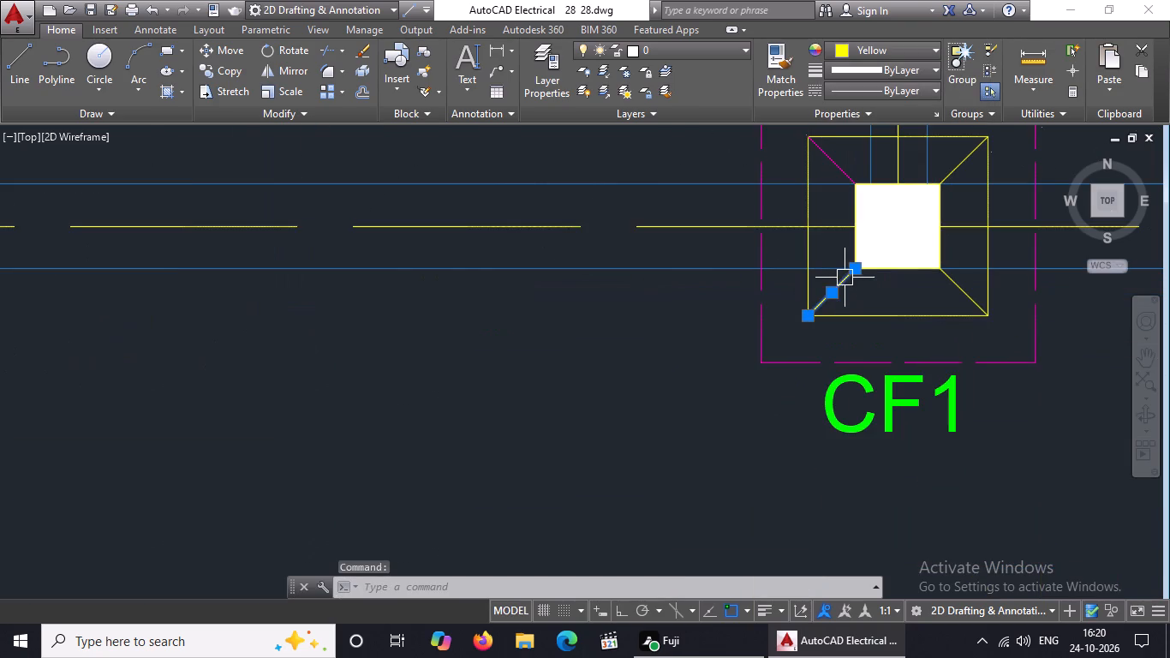
{"action": "left_click", "coordinate": [902, 54]}
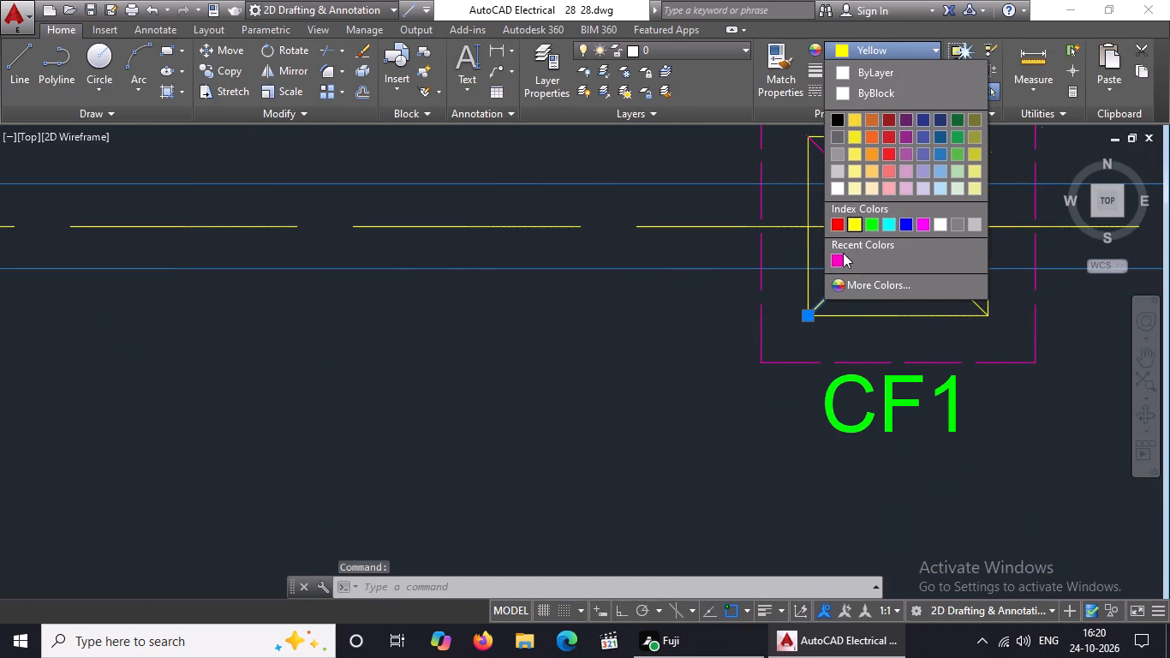
{"action": "left_click", "coordinate": [838, 257]}
Change the lower-right and upper-right diagonal lines of the bottom-middle CF1 footing to colour 220.
{"action": "left_click", "coordinate": [958, 292]}
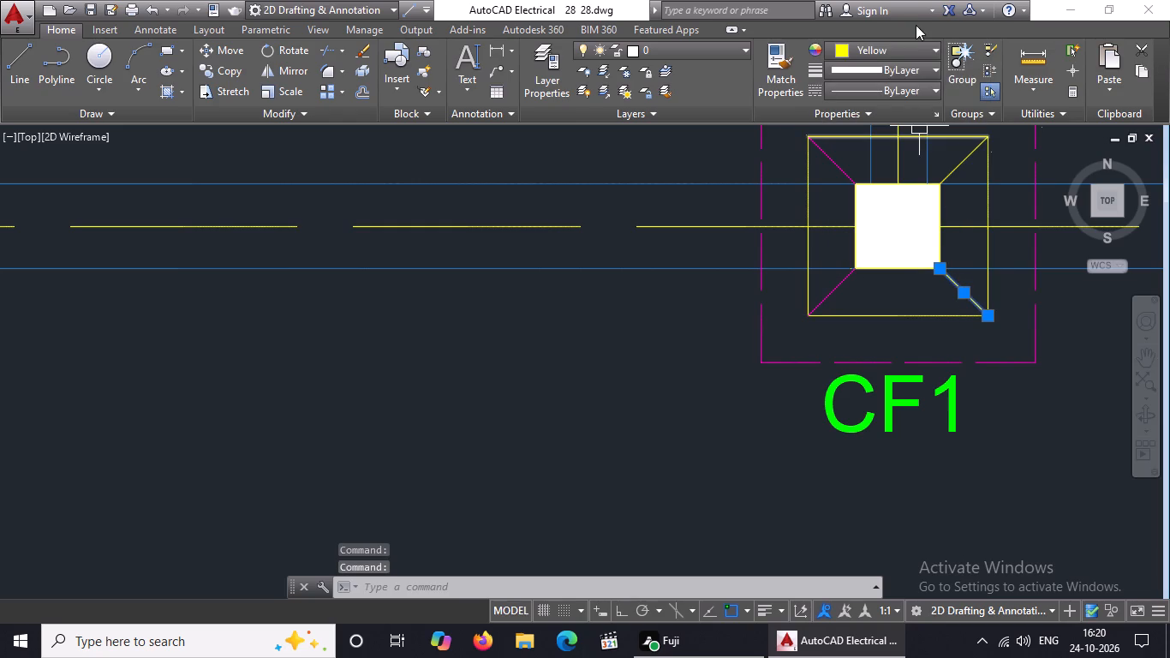
{"action": "left_click", "coordinate": [916, 47]}
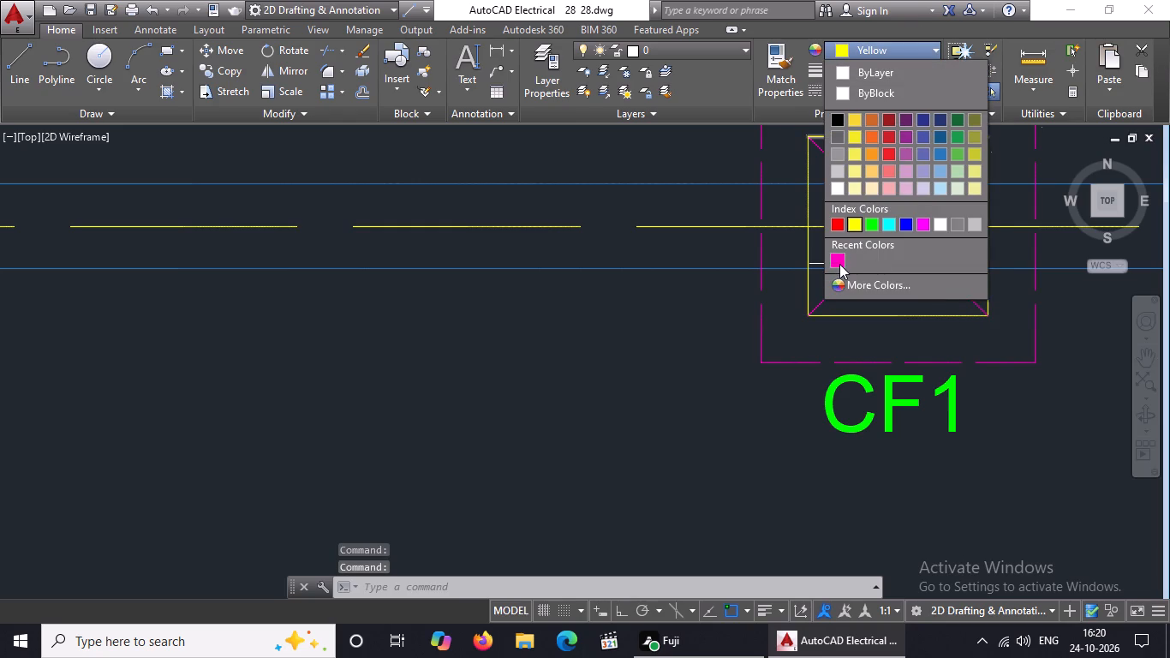
{"action": "left_click", "coordinate": [839, 264]}
{"action": "left_click", "coordinate": [957, 164]}
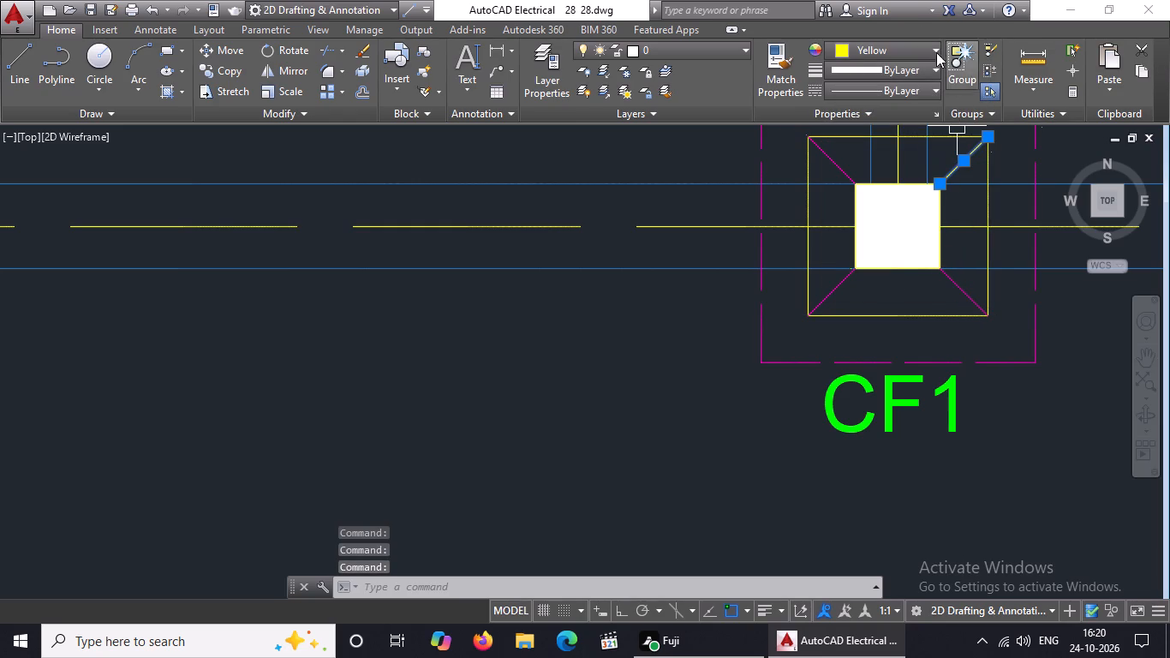
{"action": "left_click", "coordinate": [906, 44]}
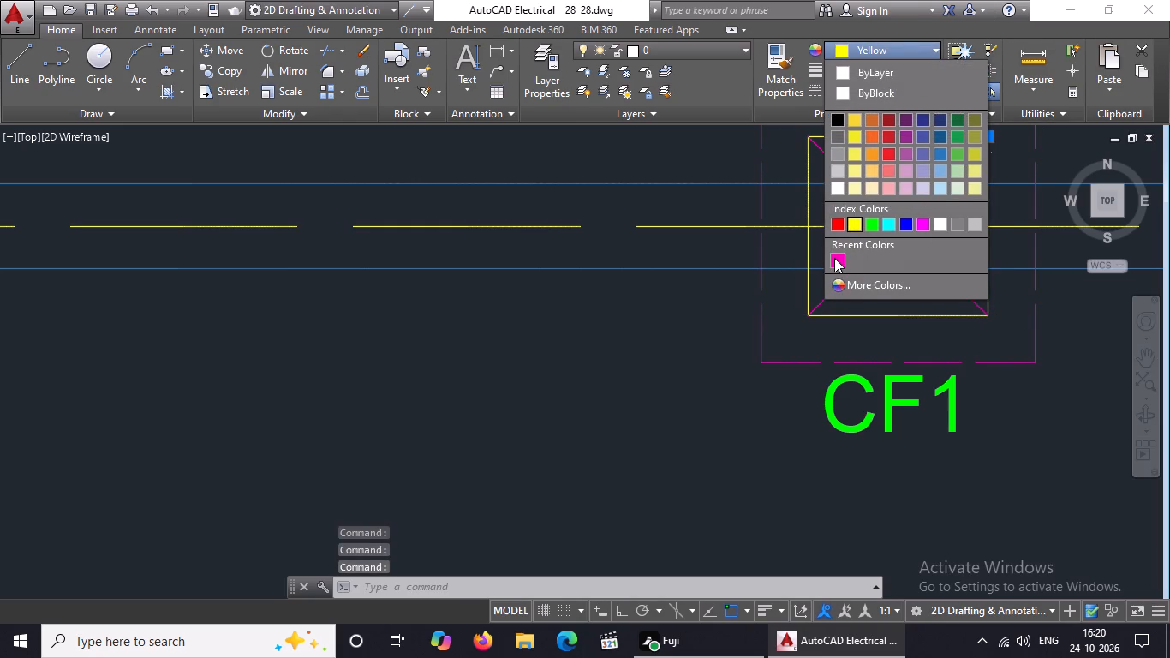
{"action": "left_click", "coordinate": [834, 257]}
{"action": "scroll", "coordinate": [879, 286], "scroll_direction": "down", "scroll_amount": 5}
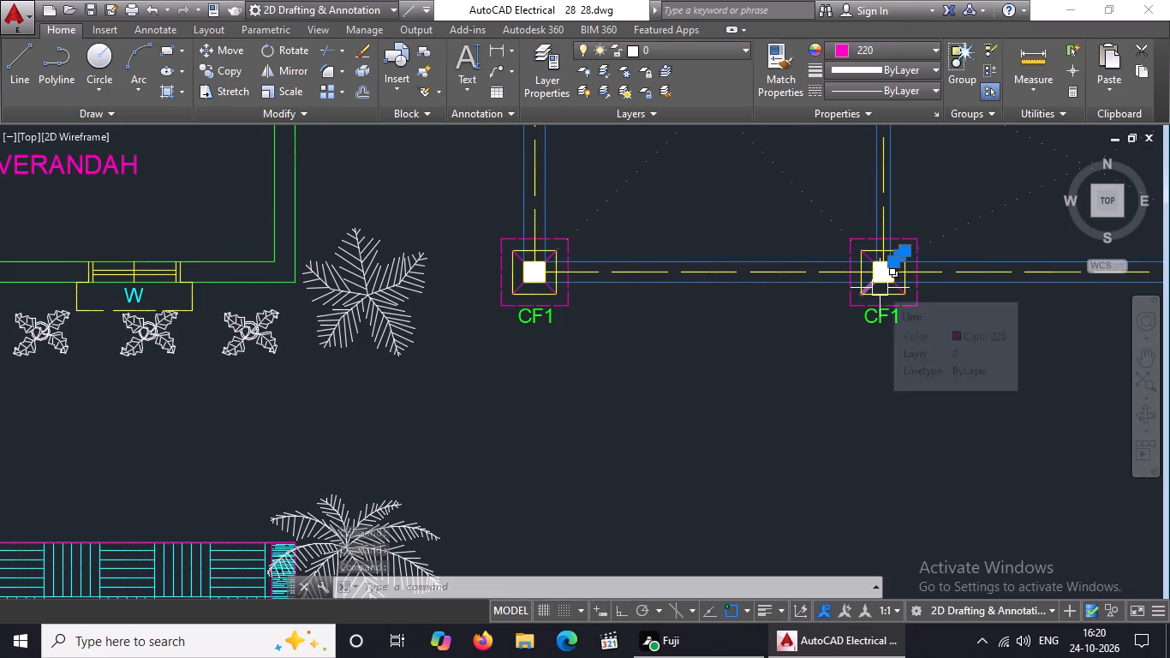
{"action": "key", "text": "Escape"}
Change the lower-left and upper-left diagonal lines of the footing plan's bottom-right CF1 footing to colour 220.
{"action": "scroll", "coordinate": [880, 284], "scroll_direction": "down", "scroll_amount": 4}
{"action": "scroll", "coordinate": [1005, 269], "scroll_direction": "up", "scroll_amount": 2}
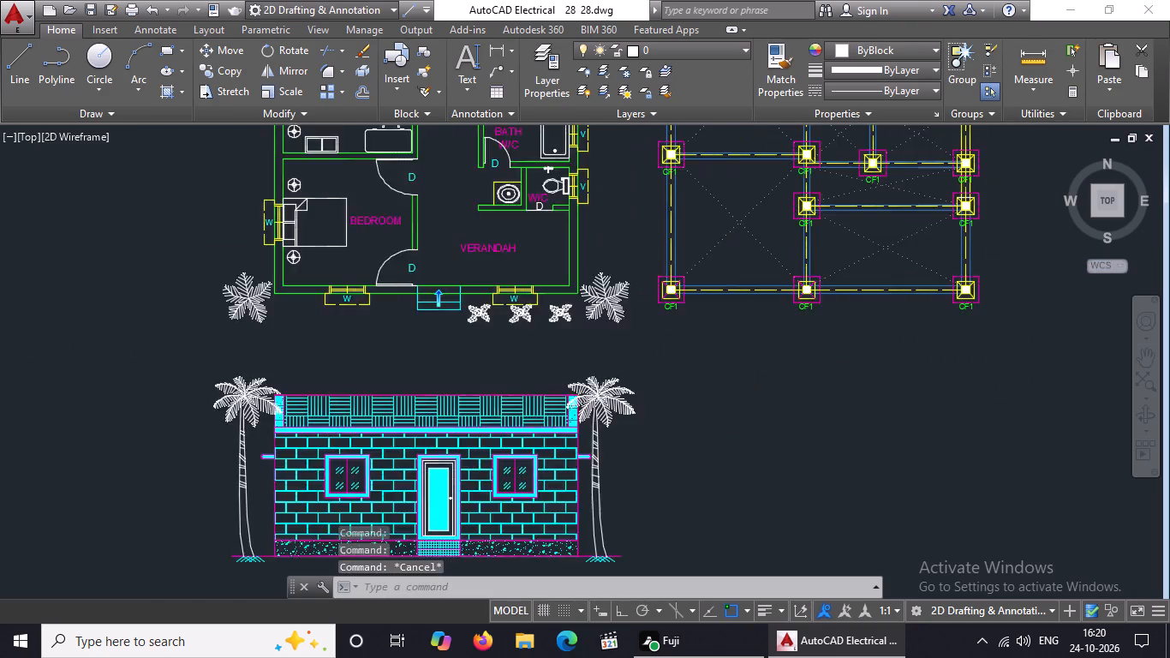
{"action": "scroll", "coordinate": [950, 299], "scroll_direction": "up", "scroll_amount": 5}
{"action": "left_click", "coordinate": [964, 342]}
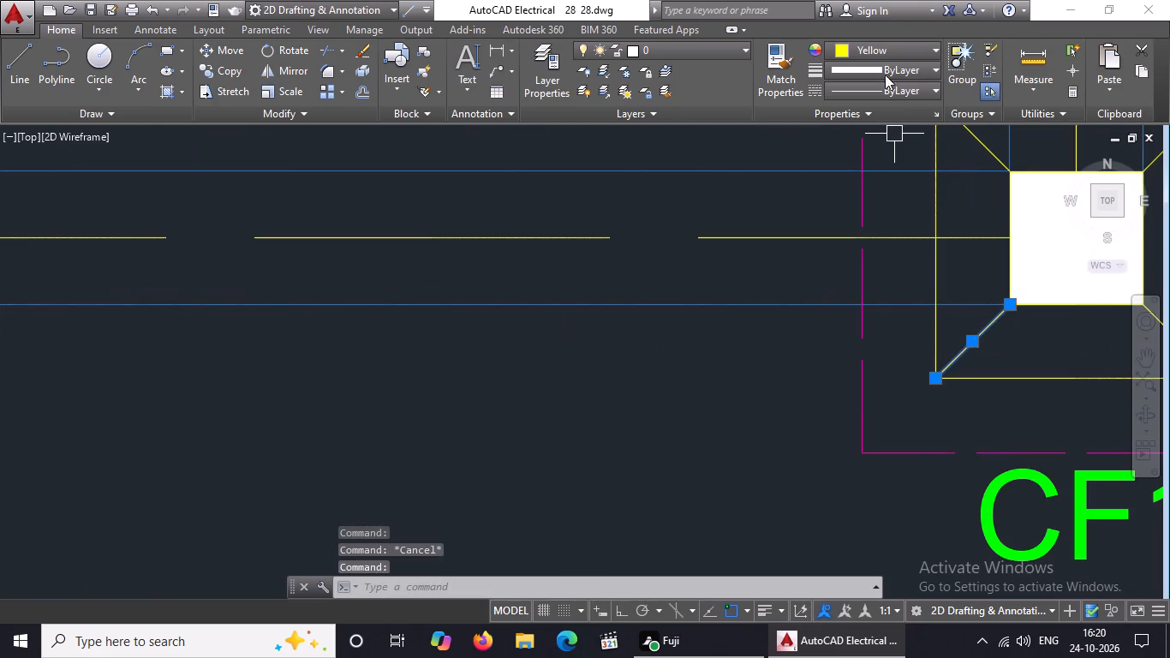
{"action": "left_click", "coordinate": [907, 54]}
{"action": "left_click", "coordinate": [833, 259]}
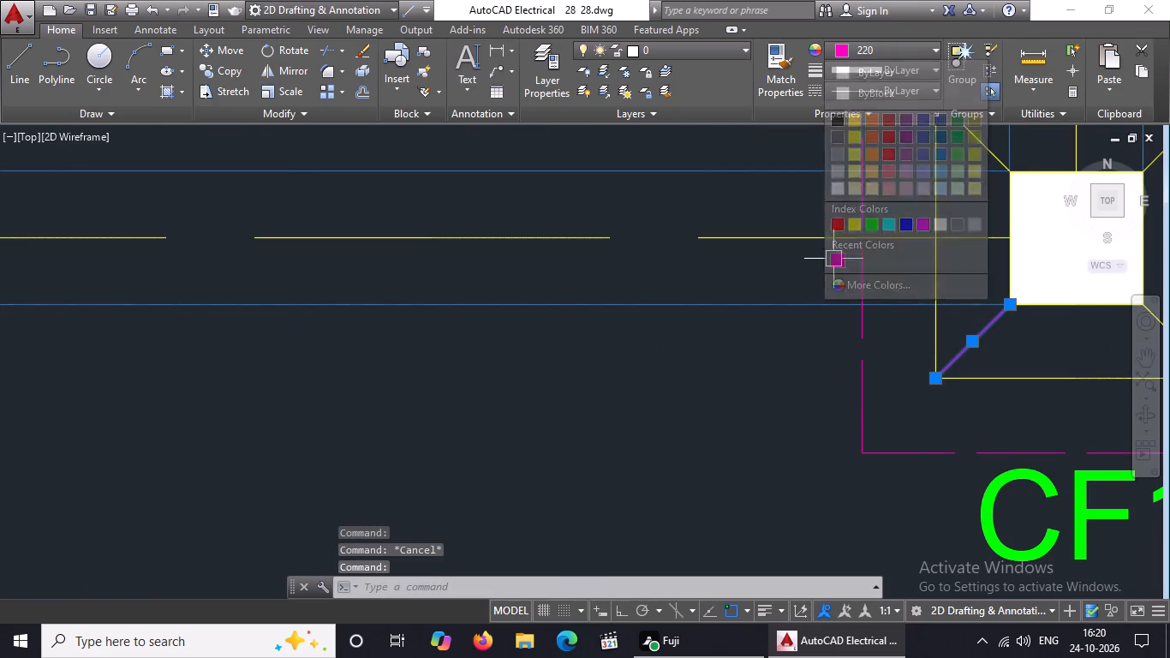
{"action": "key", "text": "Escape"}
{"action": "scroll", "coordinate": [839, 258], "scroll_direction": "down", "scroll_amount": 4}
{"action": "scroll", "coordinate": [854, 240], "scroll_direction": "up", "scroll_amount": 2}
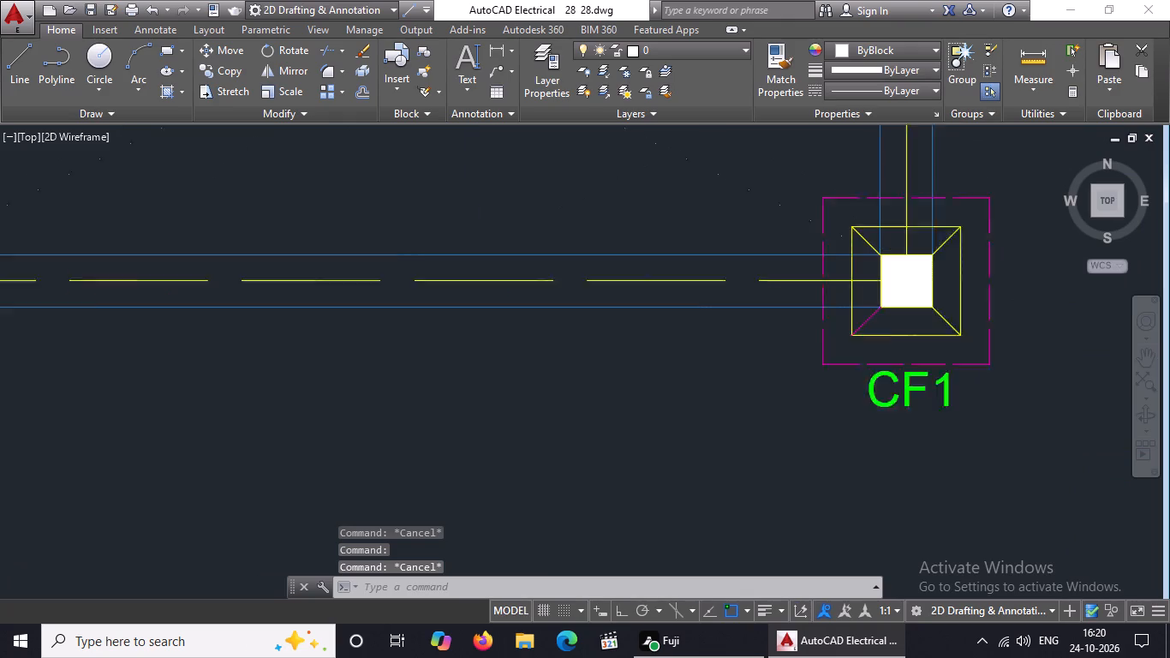
{"action": "scroll", "coordinate": [854, 240], "scroll_direction": "up", "scroll_amount": 3}
{"action": "left_click", "coordinate": [870, 248]}
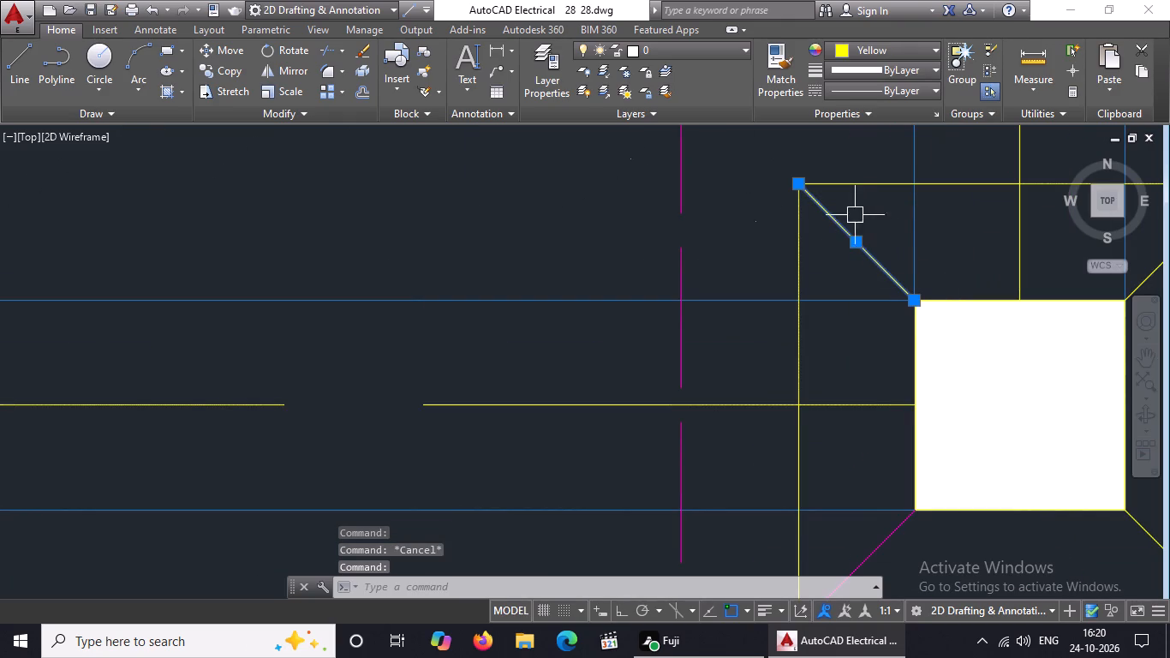
{"action": "left_click_drag", "start_coordinate": [866, 42], "coordinate": [869, 56]}
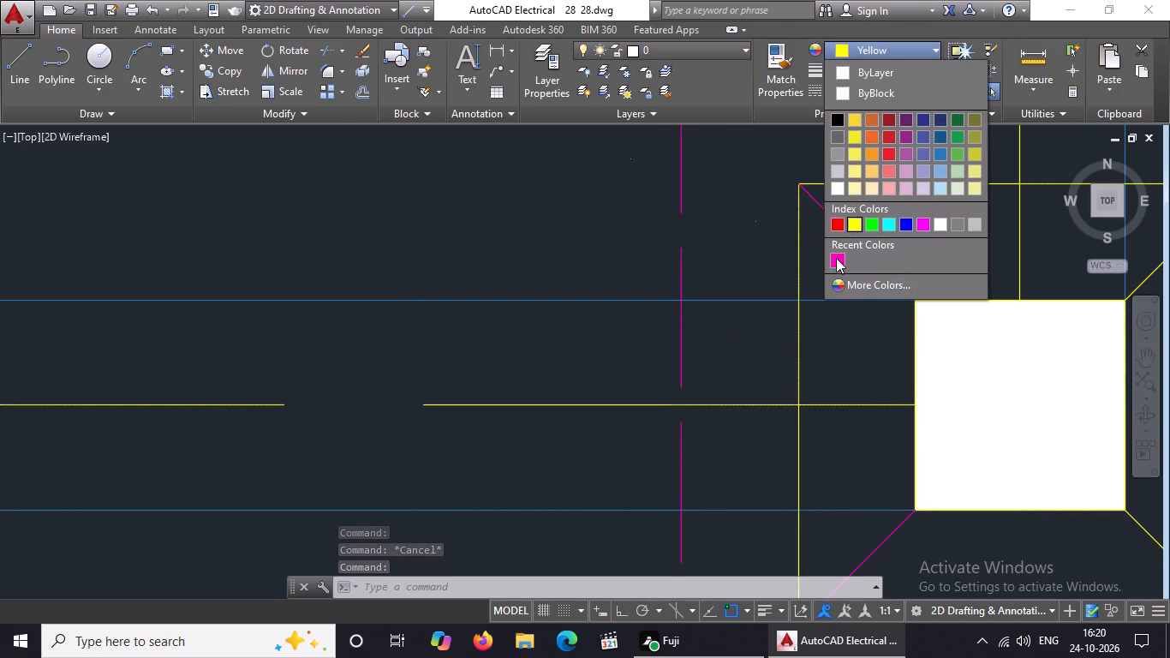
{"action": "left_click", "coordinate": [836, 257]}
Change the upper-right and lower-right diagonal lines of the bottom-right CF1 footing to colour 220.
{"action": "scroll", "coordinate": [837, 260], "scroll_direction": "down", "scroll_amount": 5}
{"action": "scroll", "coordinate": [904, 272], "scroll_direction": "up", "scroll_amount": 3}
{"action": "left_click", "coordinate": [832, 254]}
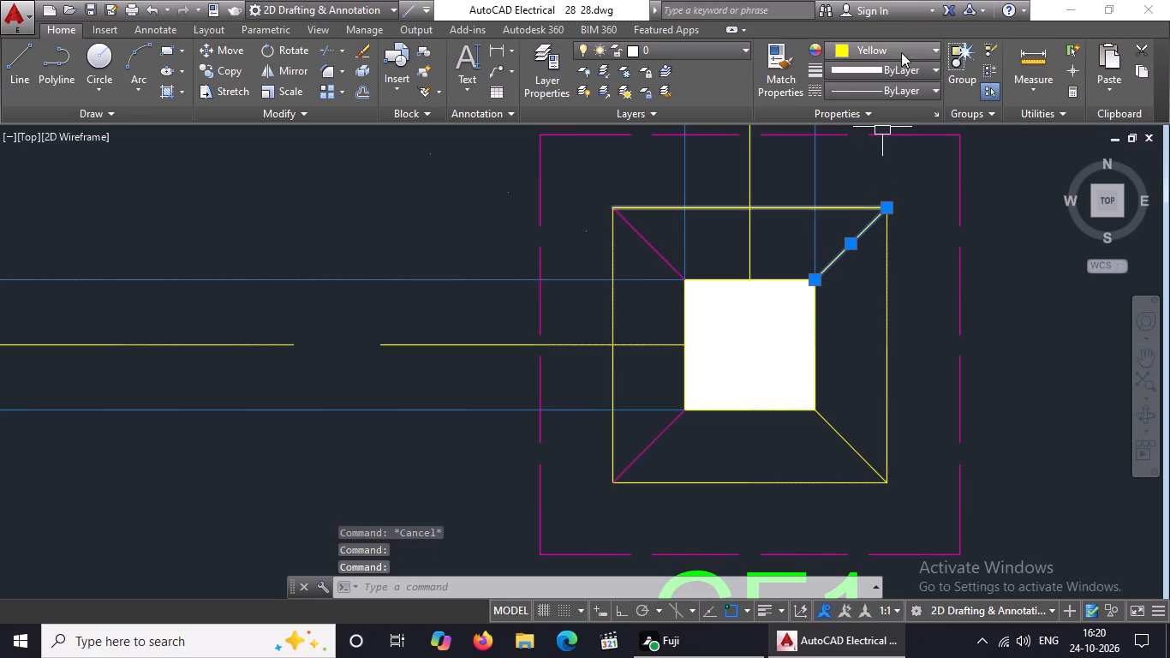
{"action": "left_click", "coordinate": [898, 50]}
{"action": "left_click", "coordinate": [839, 253]}
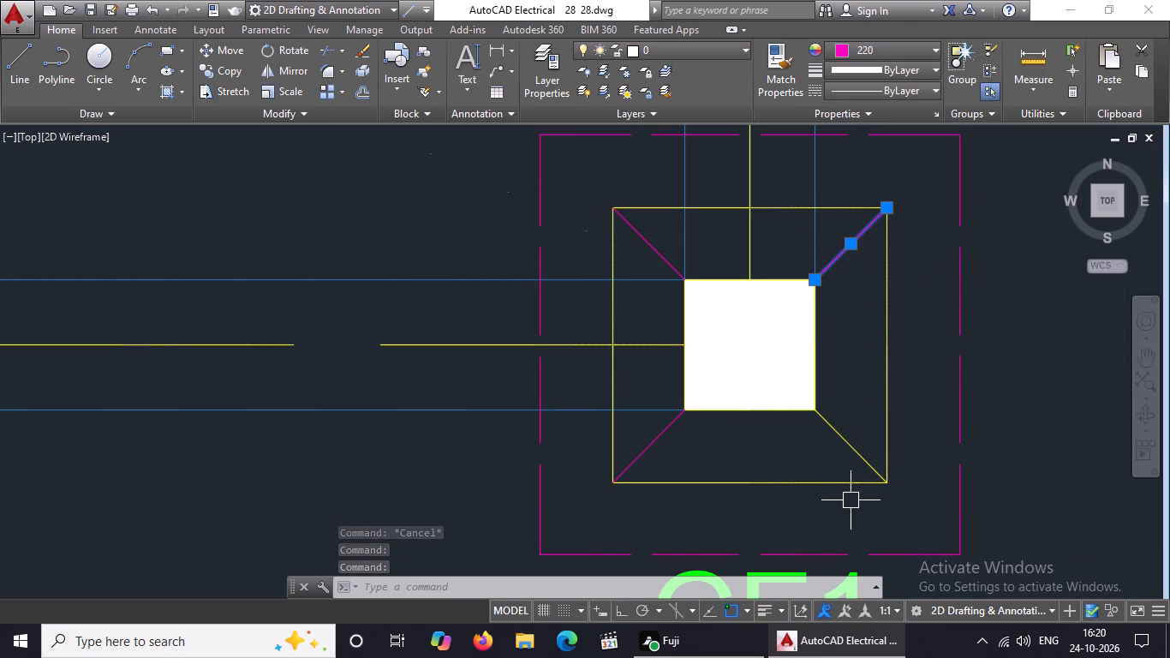
{"action": "left_click", "coordinate": [852, 443]}
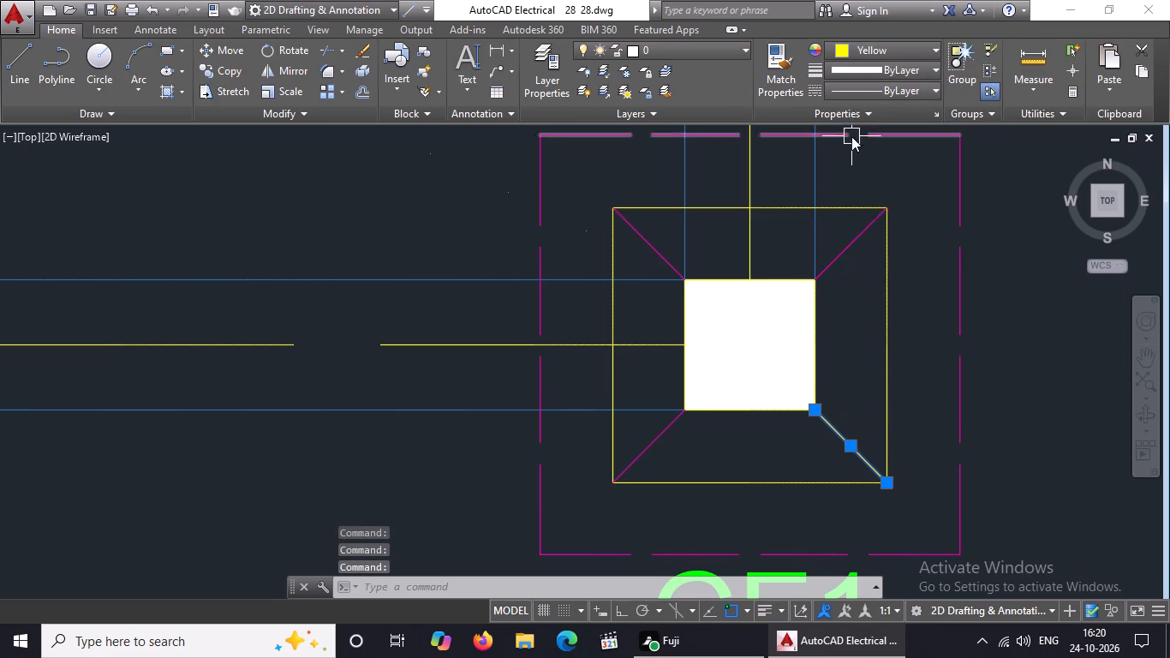
{"action": "left_click", "coordinate": [887, 49]}
{"action": "left_click", "coordinate": [840, 259]}
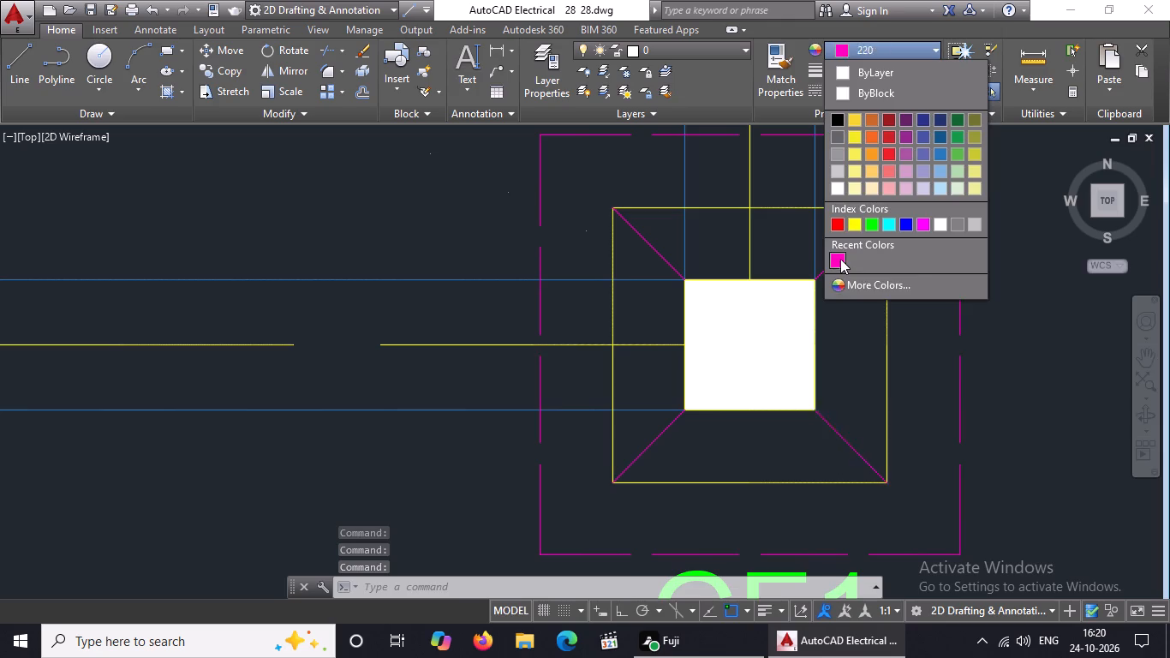
{"action": "scroll", "coordinate": [840, 259], "scroll_direction": "down", "scroll_amount": 5}
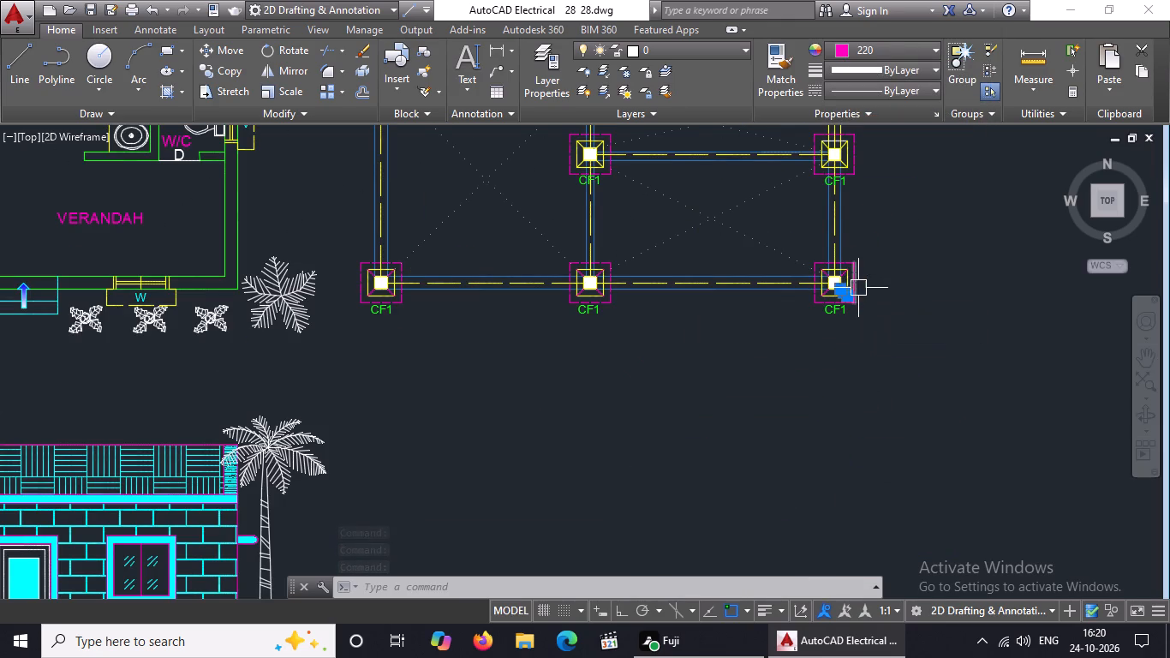
{"action": "key", "text": "Escape"}
Change the upper-left diagonal line of the CF1 footing directly above the bottom-middle footing to colour 220.
{"action": "scroll", "coordinate": [633, 230], "scroll_direction": "down", "scroll_amount": 1}
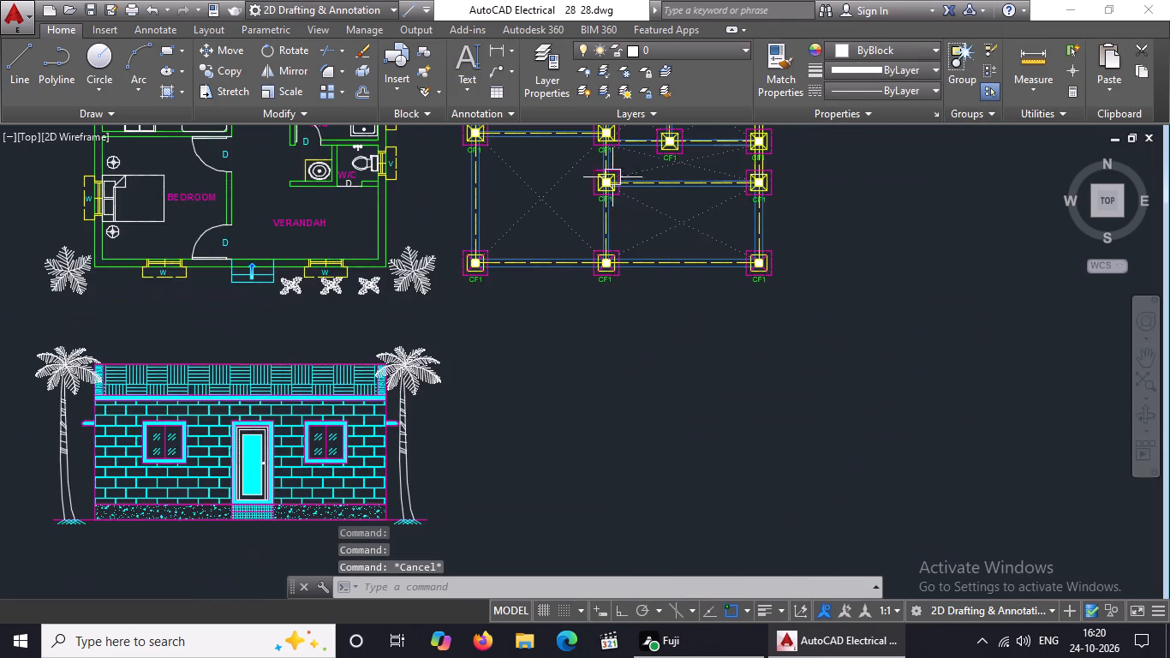
{"action": "scroll", "coordinate": [611, 173], "scroll_direction": "up", "scroll_amount": 5}
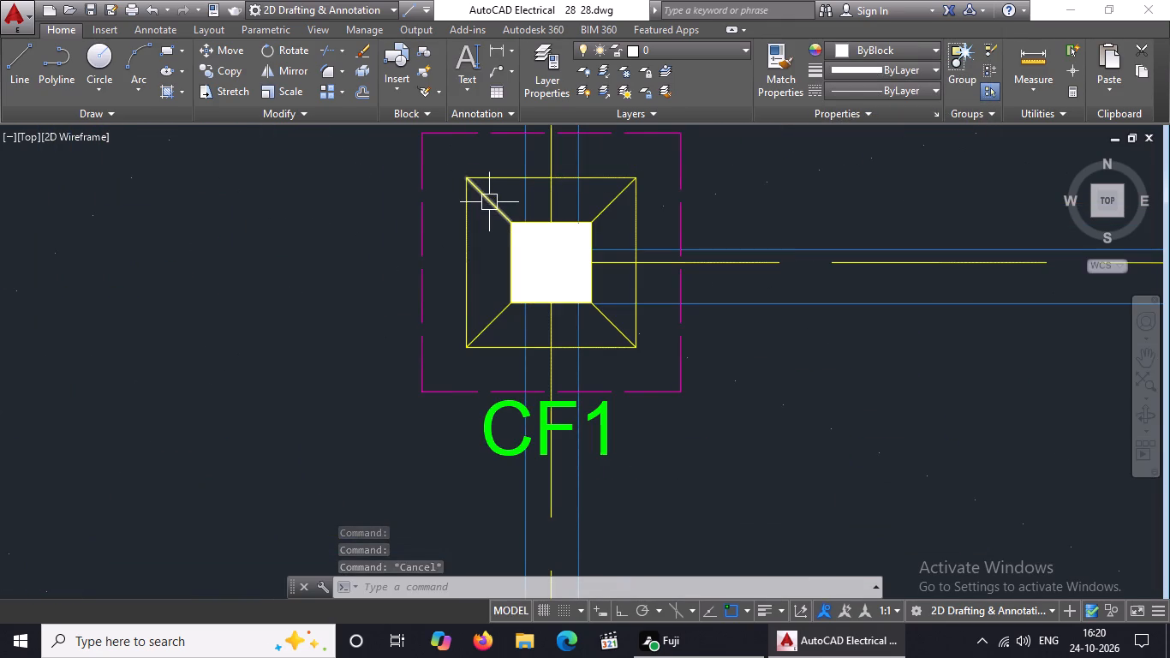
{"action": "left_click", "coordinate": [492, 200]}
{"action": "left_click", "coordinate": [862, 47]}
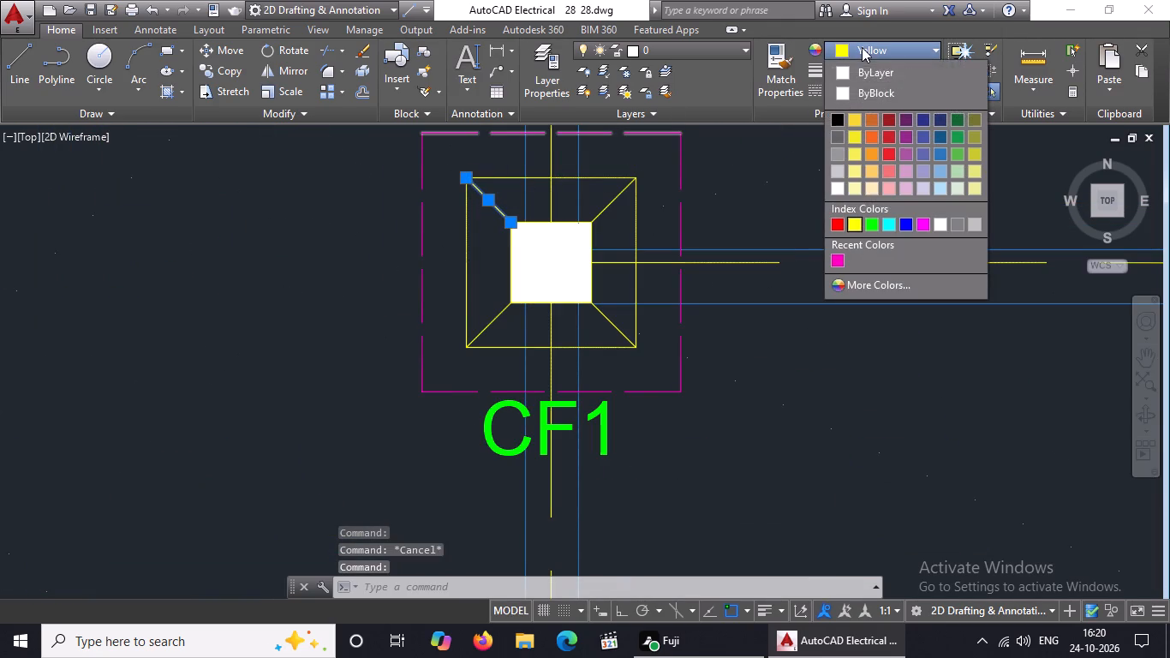
{"action": "left_click", "coordinate": [834, 254]}
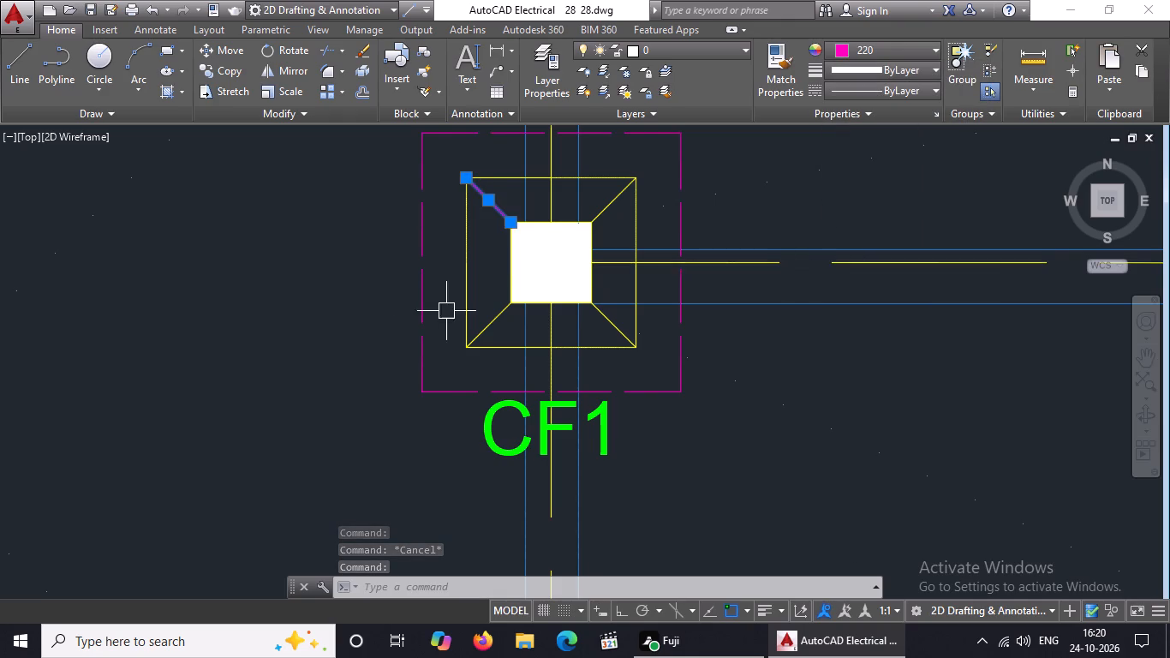
Change the lower-left and lower-right diagonal lines of the footing plan's bottom-left CF1 footing to green.
{"action": "scroll", "coordinate": [568, 289], "scroll_direction": "down", "scroll_amount": 4}
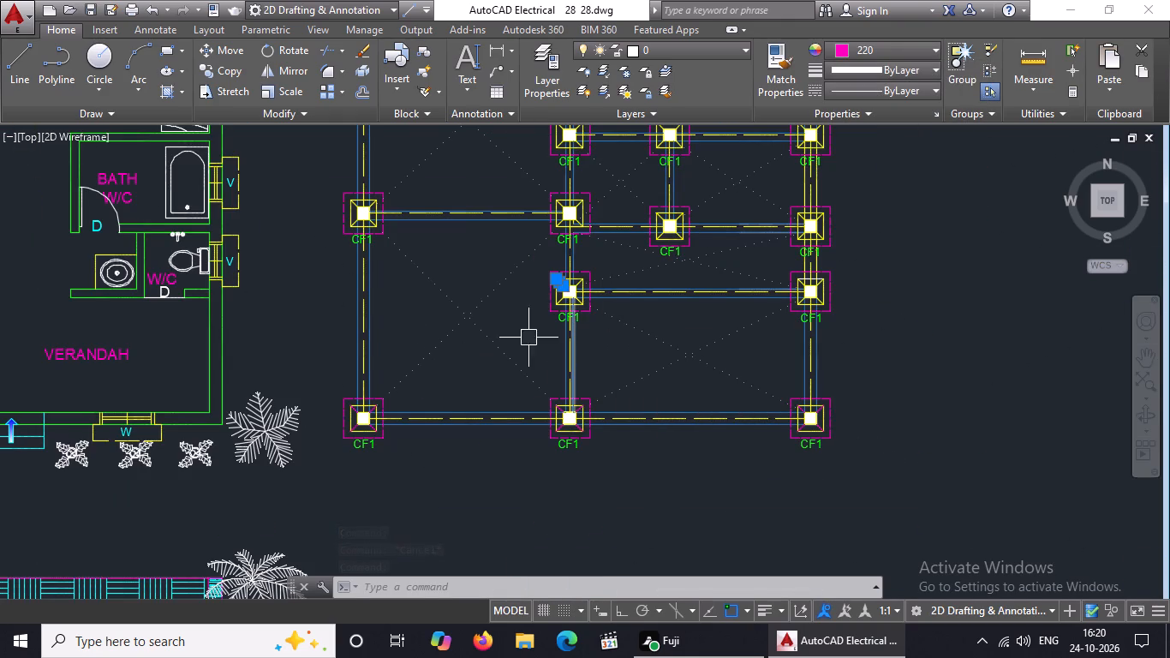
{"action": "scroll", "coordinate": [333, 423], "scroll_direction": "up", "scroll_amount": 4}
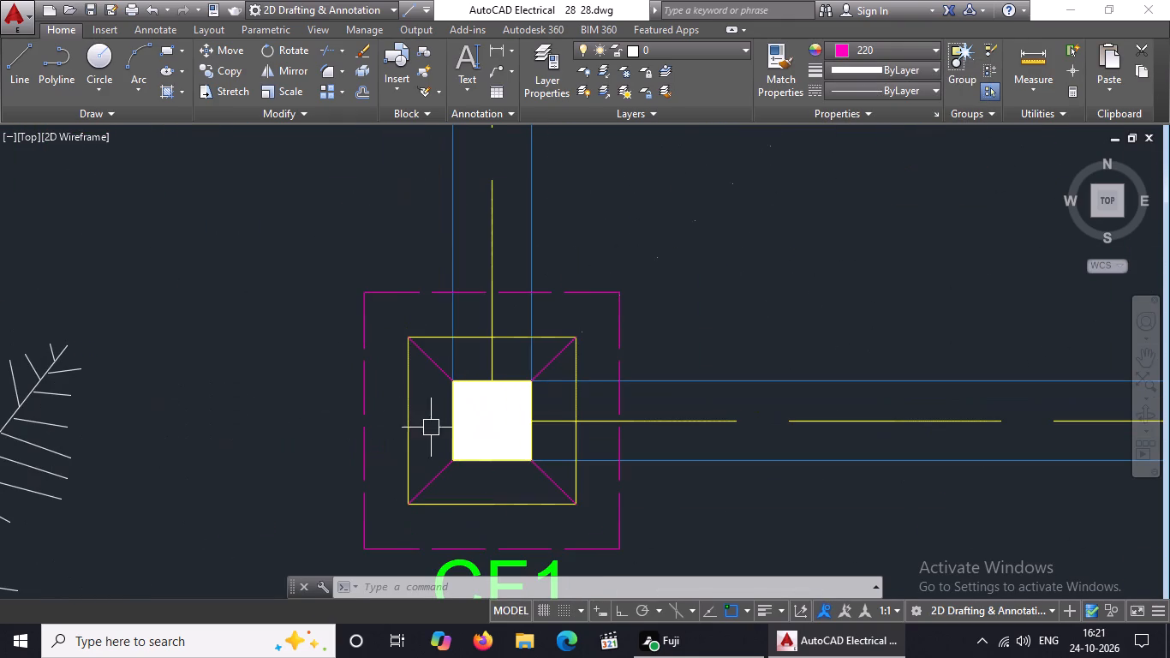
{"action": "left_click", "coordinate": [439, 473]}
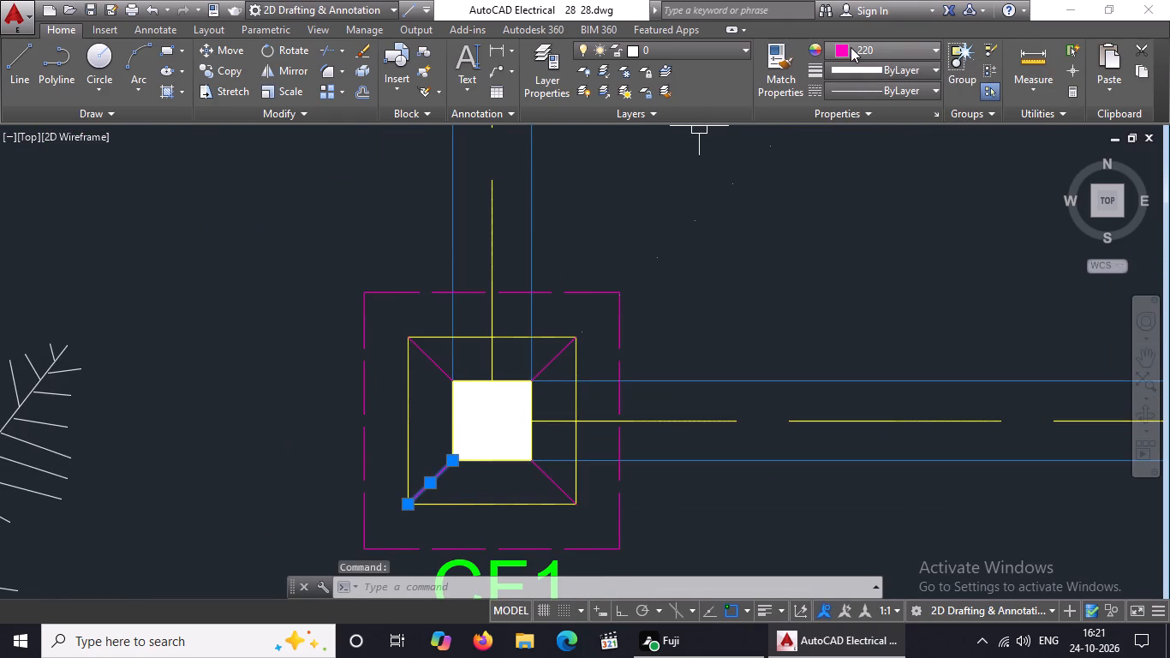
{"action": "left_click", "coordinate": [871, 50]}
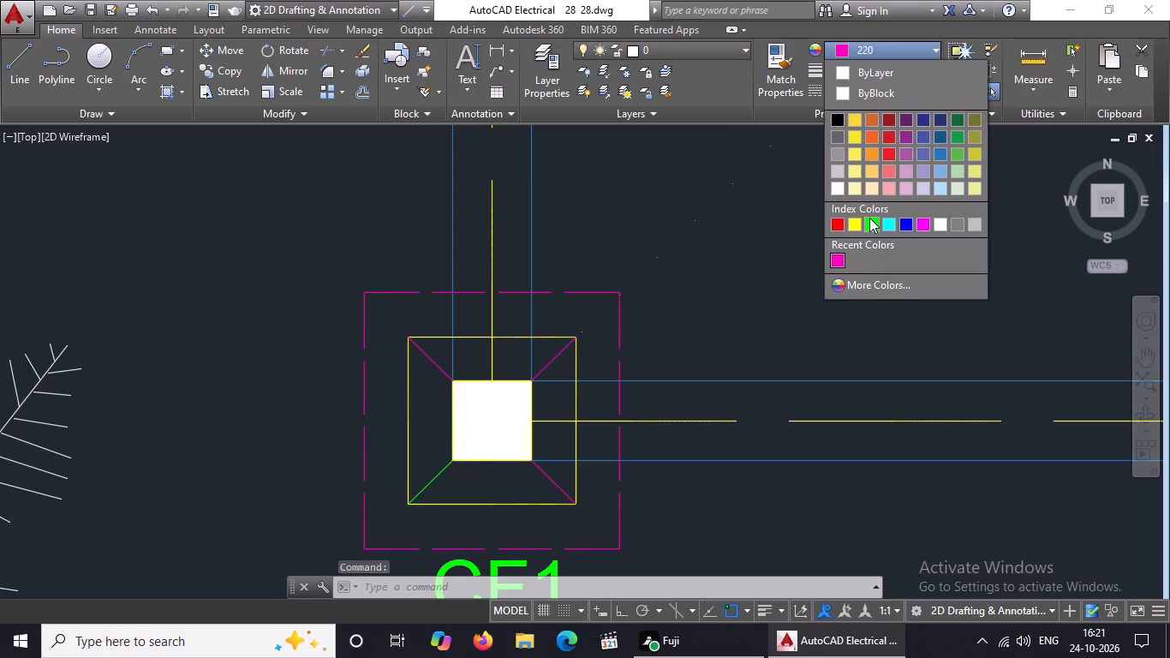
{"action": "left_click", "coordinate": [869, 218]}
{"action": "left_click", "coordinate": [540, 482]}
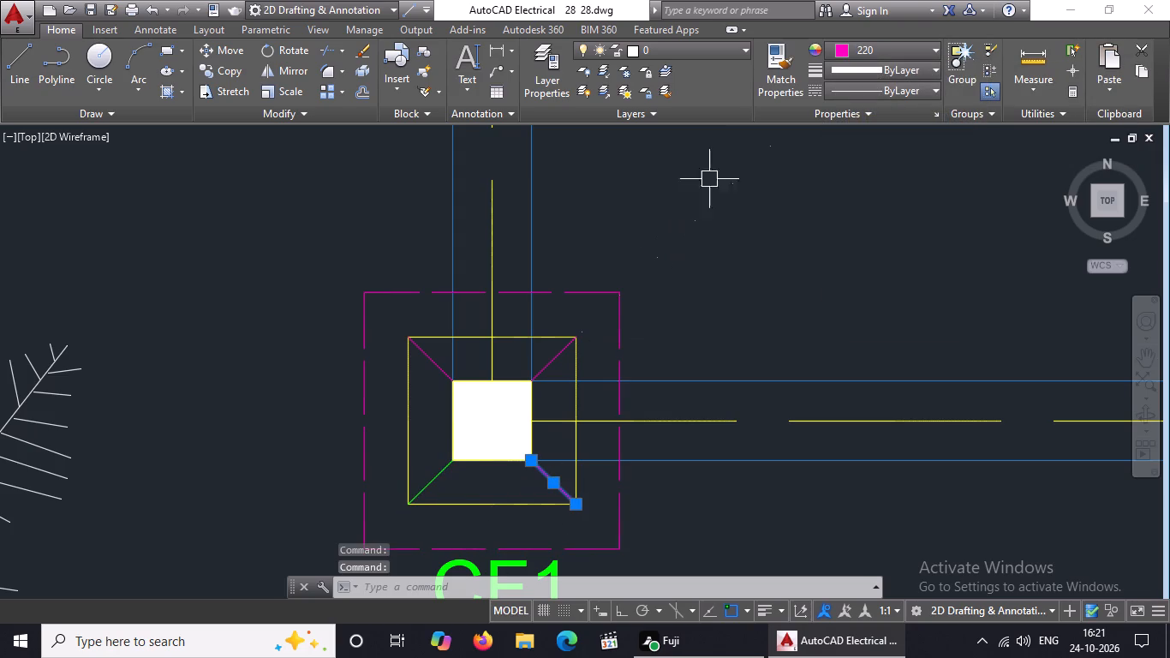
{"action": "left_click", "coordinate": [851, 43]}
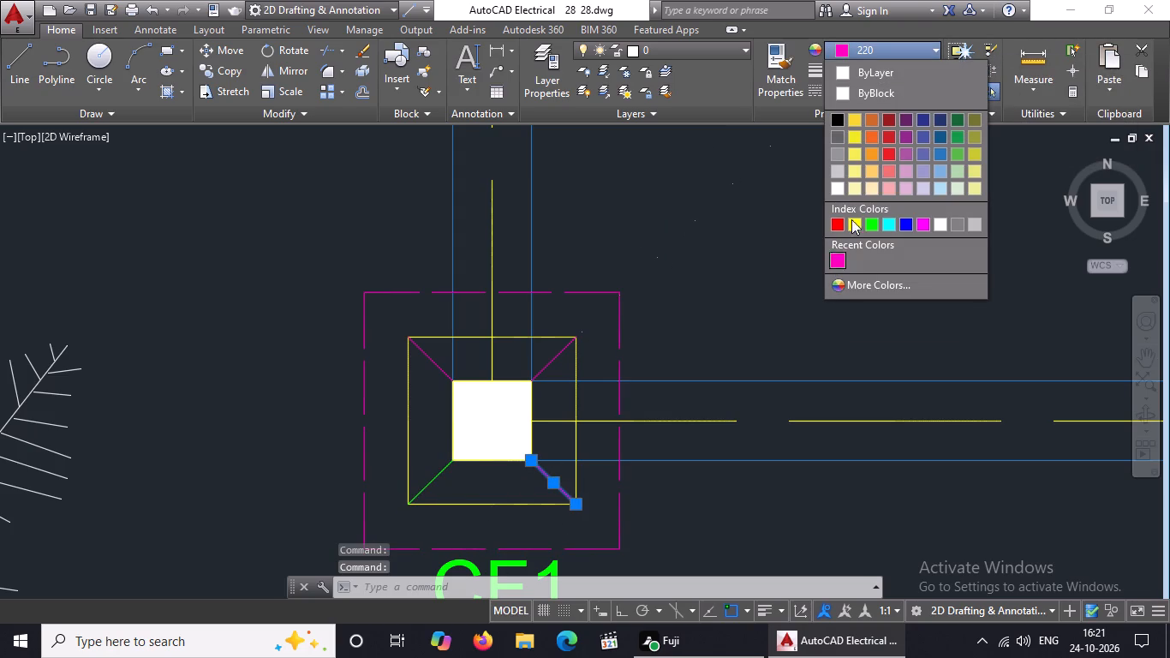
{"action": "left_click", "coordinate": [876, 224]}
Change the upper-right and upper-left diagonal lines of the bottom-left CF1 footing to green.
{"action": "left_click", "coordinate": [562, 359]}
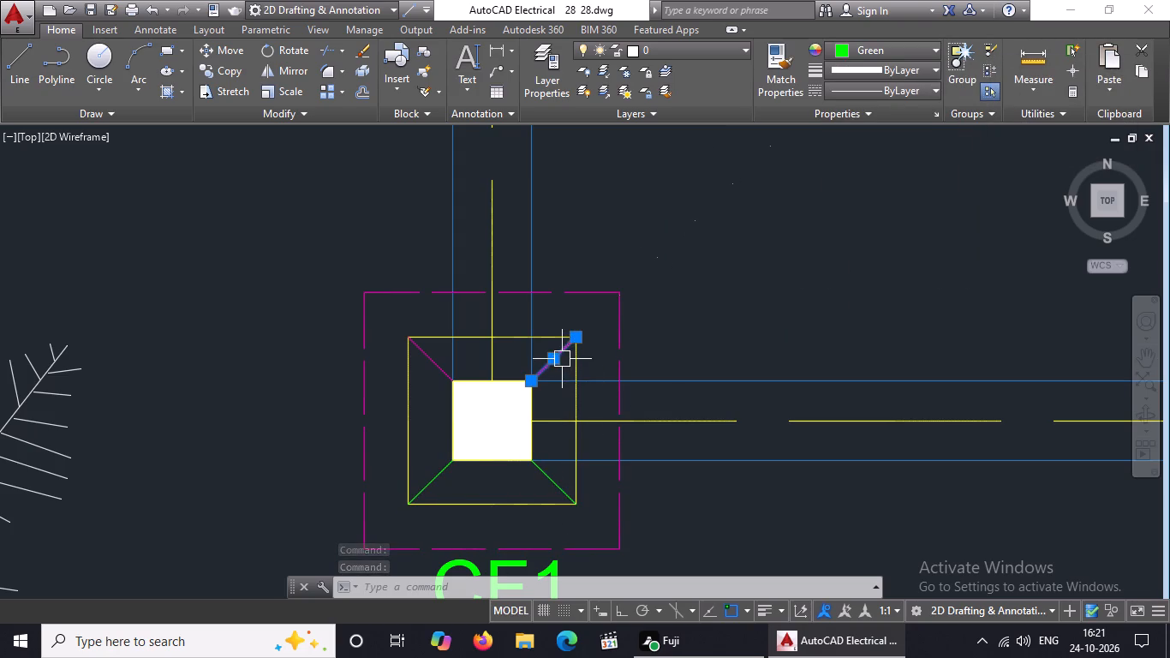
{"action": "left_click", "coordinate": [892, 57]}
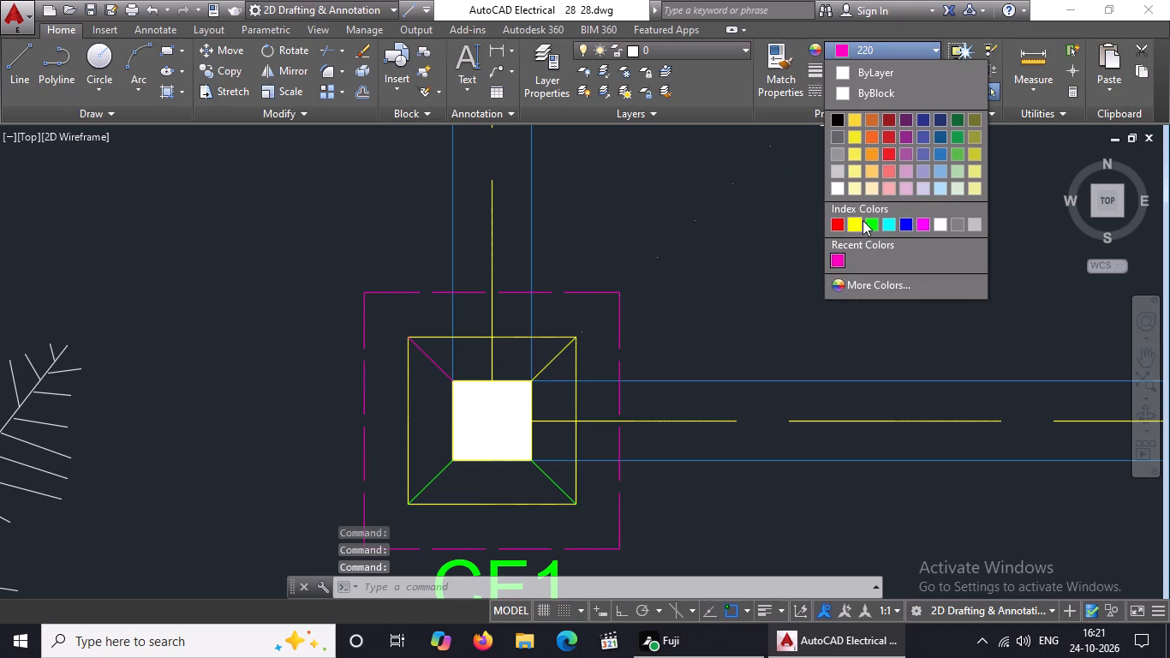
{"action": "left_click", "coordinate": [873, 223]}
{"action": "left_click", "coordinate": [425, 355]}
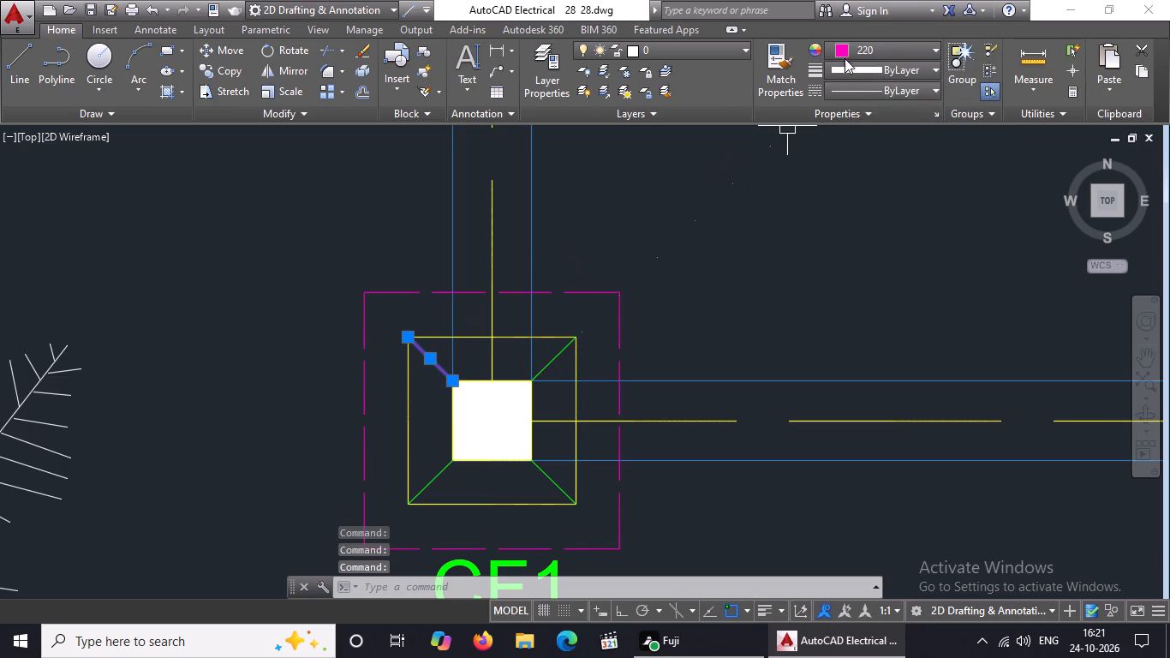
{"action": "left_click", "coordinate": [855, 45]}
{"action": "left_click_drag", "start_coordinate": [869, 218], "coordinate": [866, 229]}
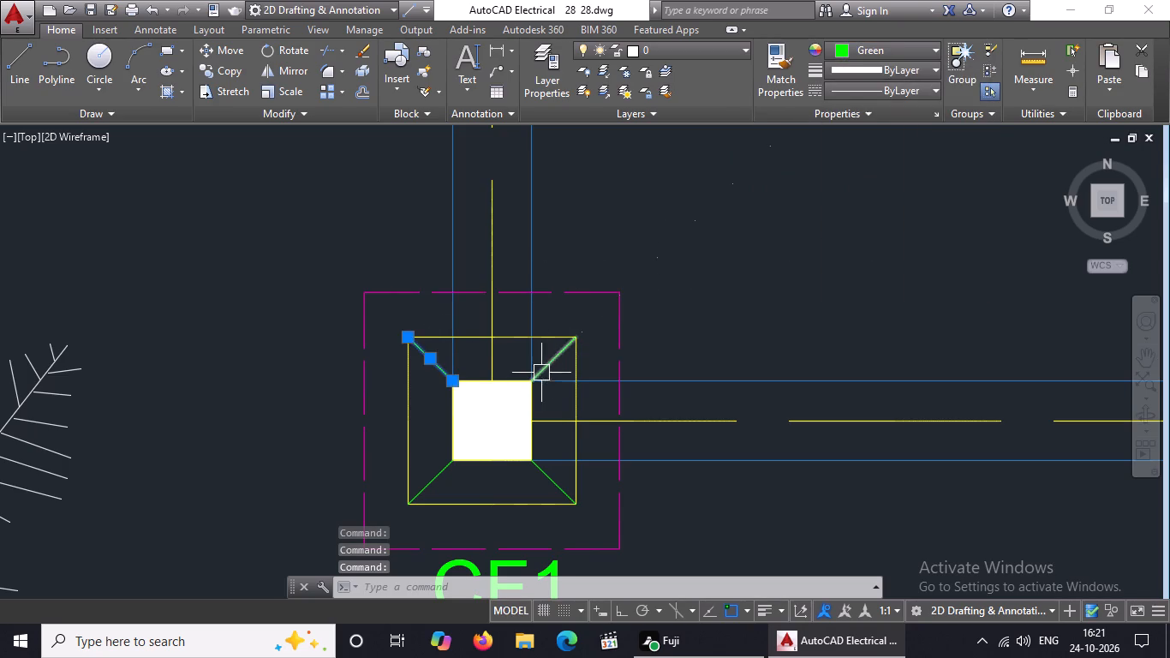
{"action": "scroll", "coordinate": [553, 356], "scroll_direction": "down", "scroll_amount": 4}
{"action": "key", "text": "Escape"}
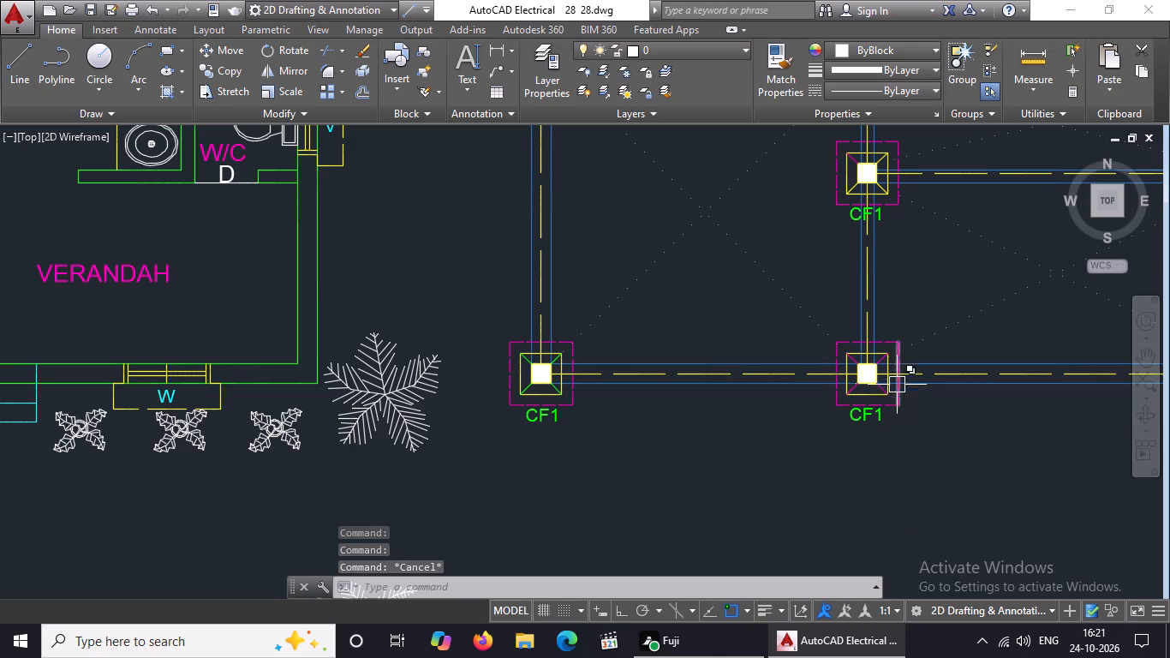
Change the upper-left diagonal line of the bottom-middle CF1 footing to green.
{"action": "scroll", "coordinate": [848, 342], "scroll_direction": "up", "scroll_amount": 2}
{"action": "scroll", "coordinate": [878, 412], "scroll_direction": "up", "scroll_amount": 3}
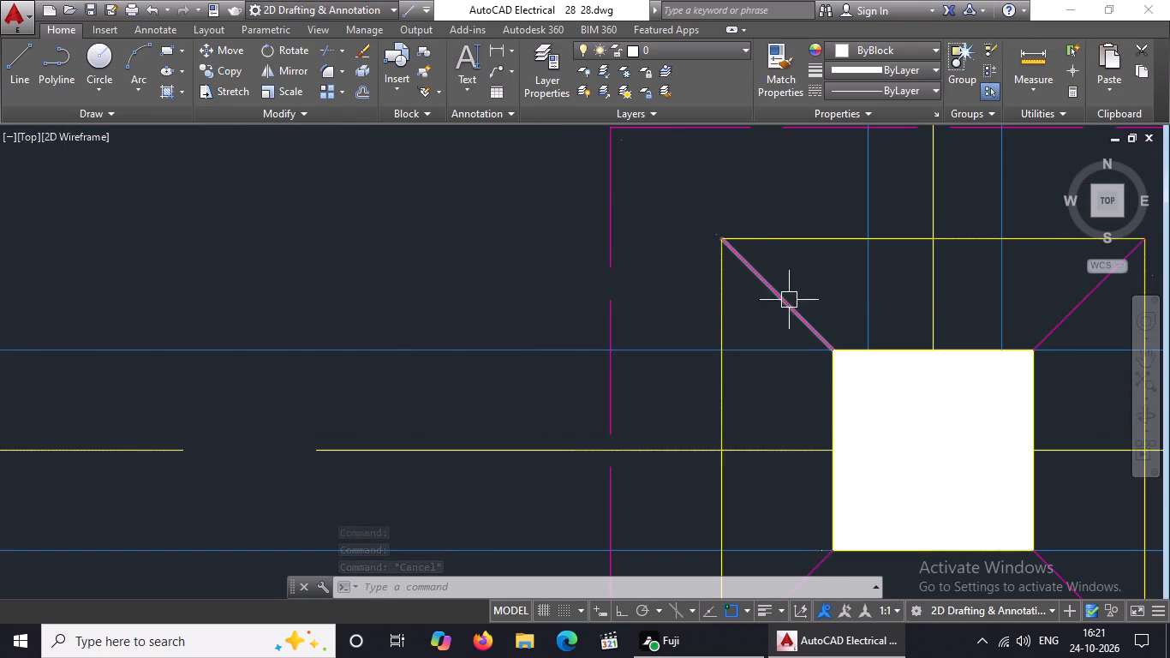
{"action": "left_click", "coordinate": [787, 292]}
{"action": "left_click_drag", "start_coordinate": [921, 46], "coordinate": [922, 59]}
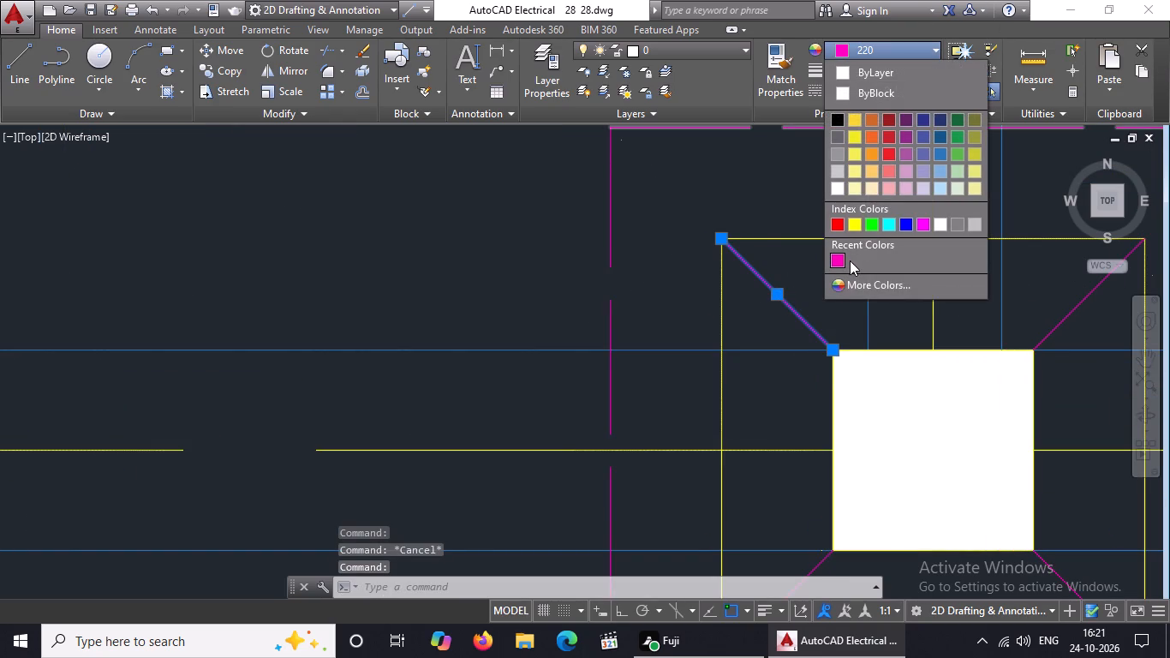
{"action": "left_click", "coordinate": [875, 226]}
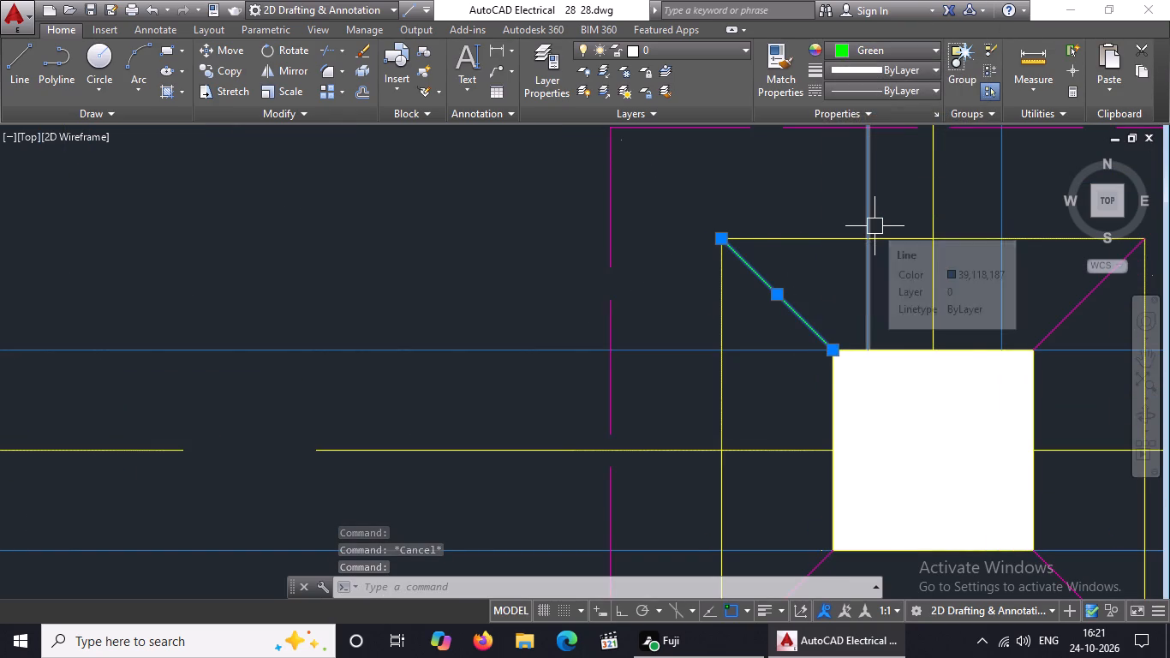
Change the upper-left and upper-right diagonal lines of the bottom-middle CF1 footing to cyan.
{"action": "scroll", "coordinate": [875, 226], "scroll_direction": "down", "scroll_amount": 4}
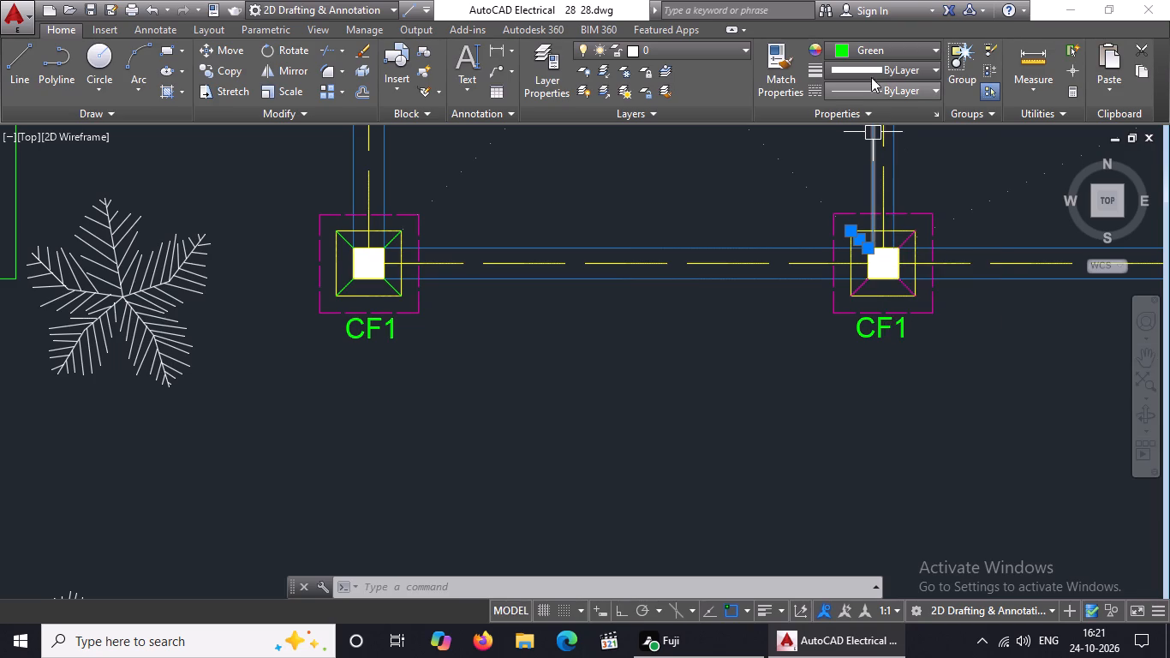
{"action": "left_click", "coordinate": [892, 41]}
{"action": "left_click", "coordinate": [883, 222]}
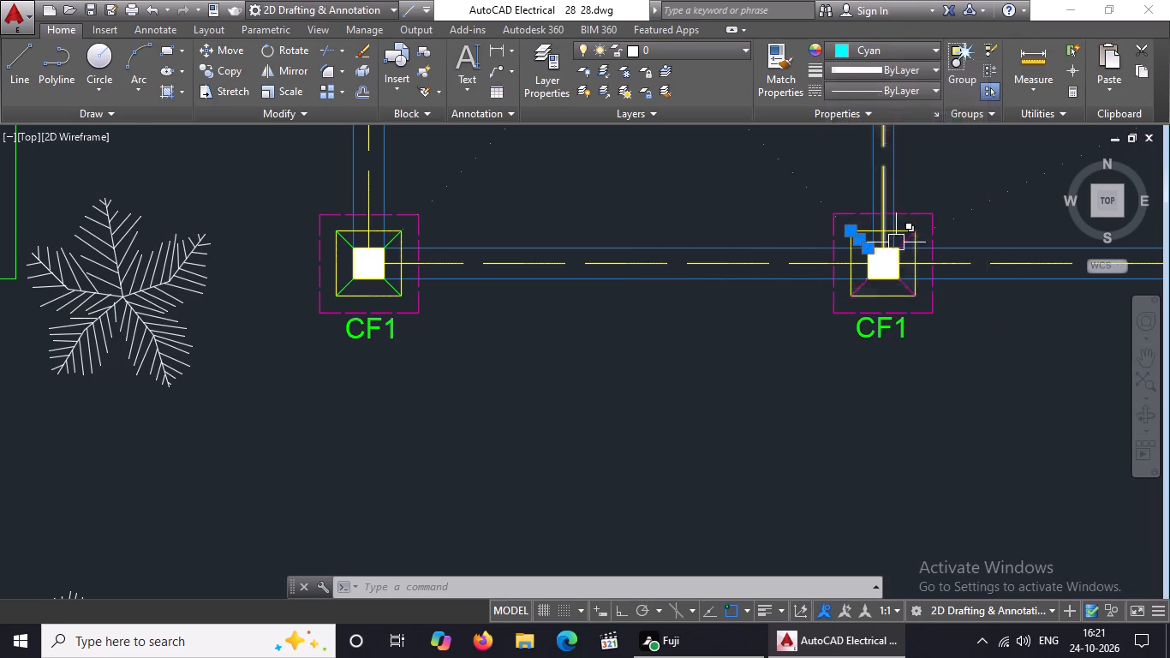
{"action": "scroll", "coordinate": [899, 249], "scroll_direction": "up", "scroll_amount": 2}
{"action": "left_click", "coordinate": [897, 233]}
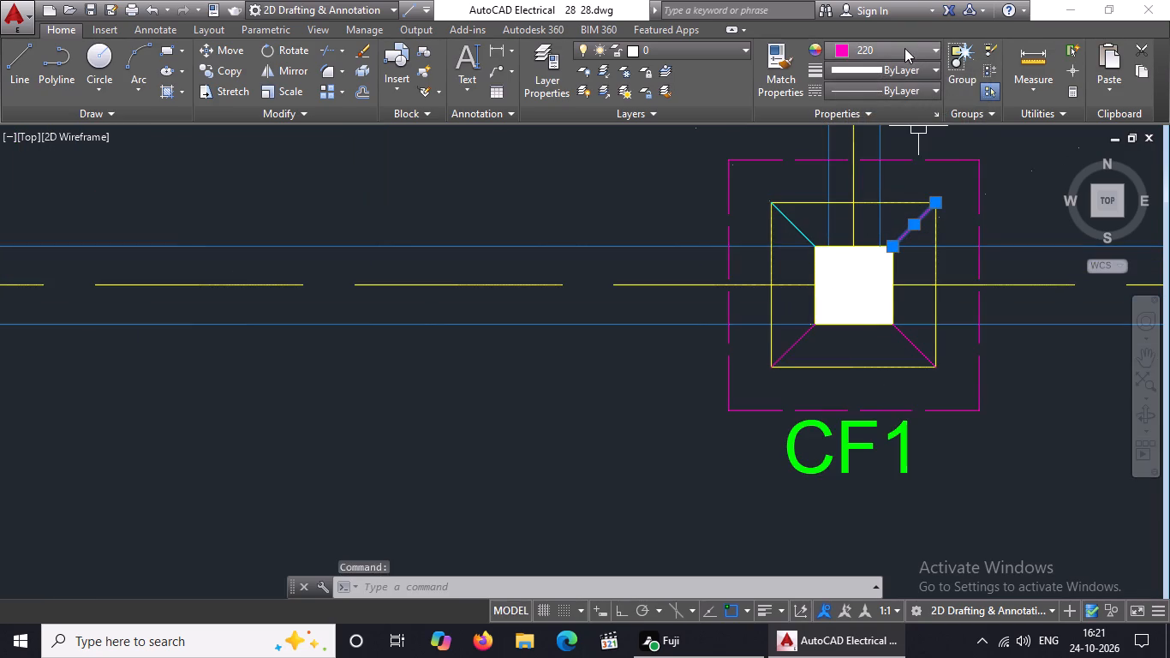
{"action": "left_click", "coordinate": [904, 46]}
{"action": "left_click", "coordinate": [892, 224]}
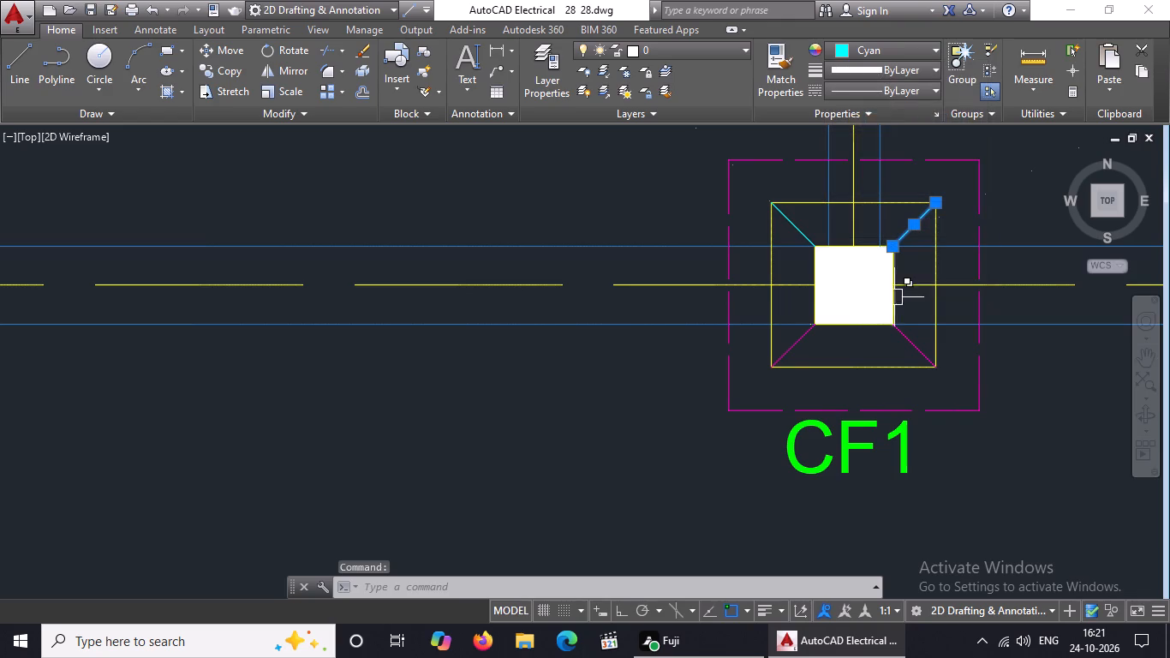
Change the lower-right and lower-left diagonal lines of the bottom-middle CF1 footing to cyan.
{"action": "left_click", "coordinate": [905, 339]}
{"action": "left_click", "coordinate": [890, 46]}
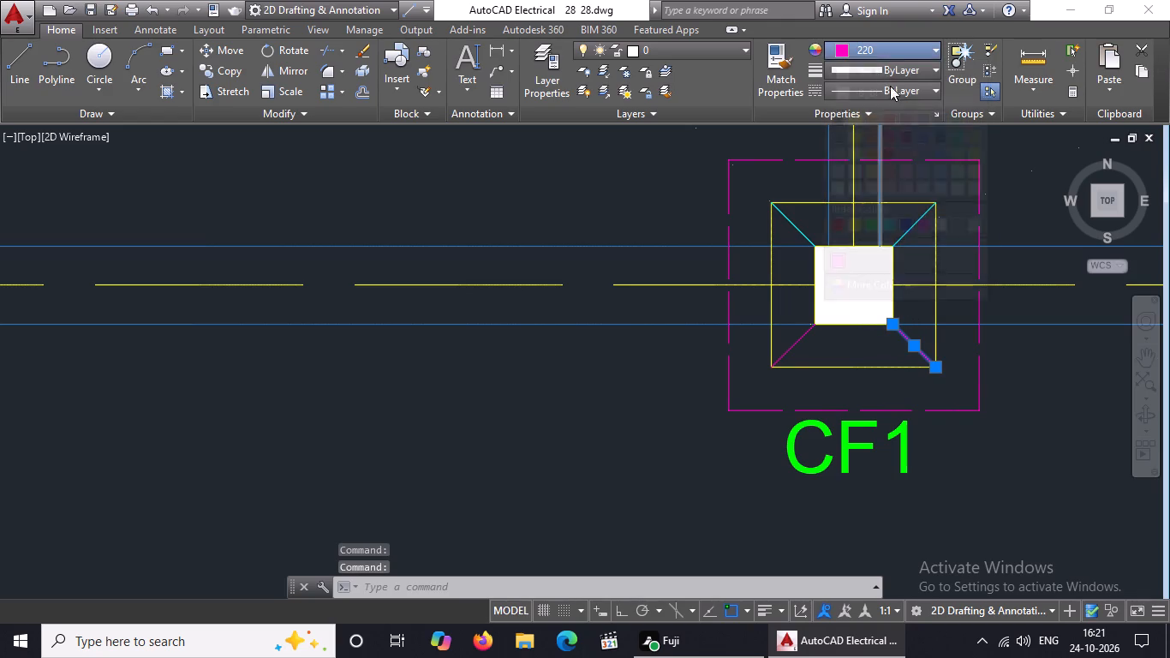
{"action": "left_click", "coordinate": [890, 224]}
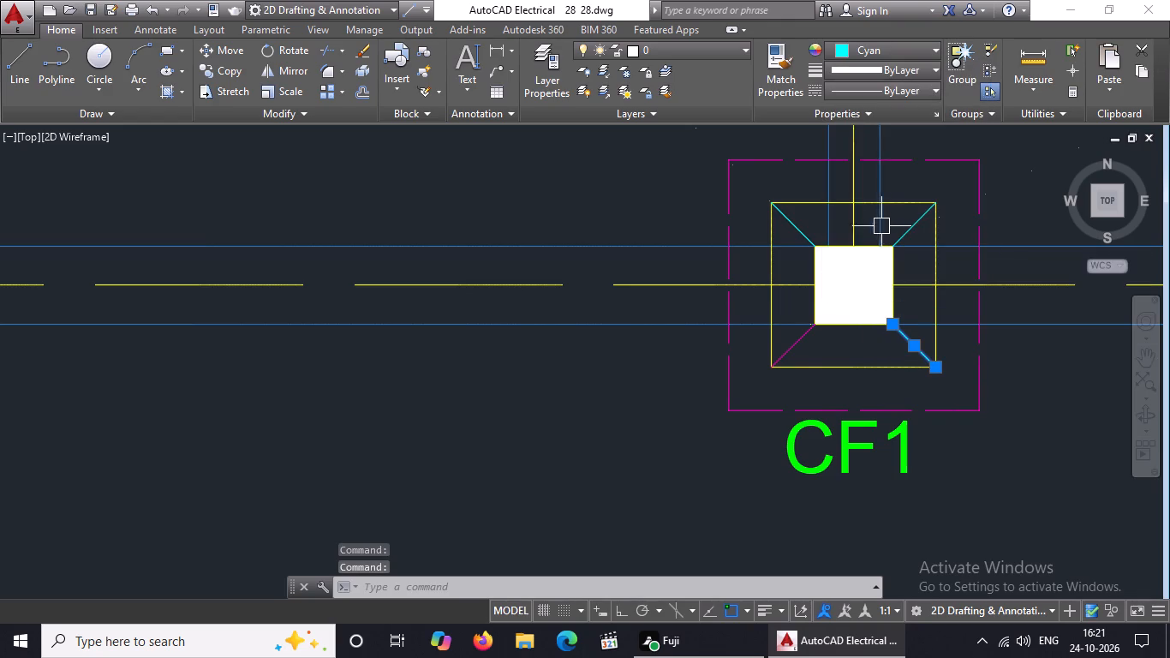
{"action": "left_click", "coordinate": [801, 341]}
{"action": "left_click_drag", "start_coordinate": [915, 51], "coordinate": [916, 59]}
{"action": "left_click", "coordinate": [883, 220]}
{"action": "scroll", "coordinate": [890, 237], "scroll_direction": "down", "scroll_amount": 4}
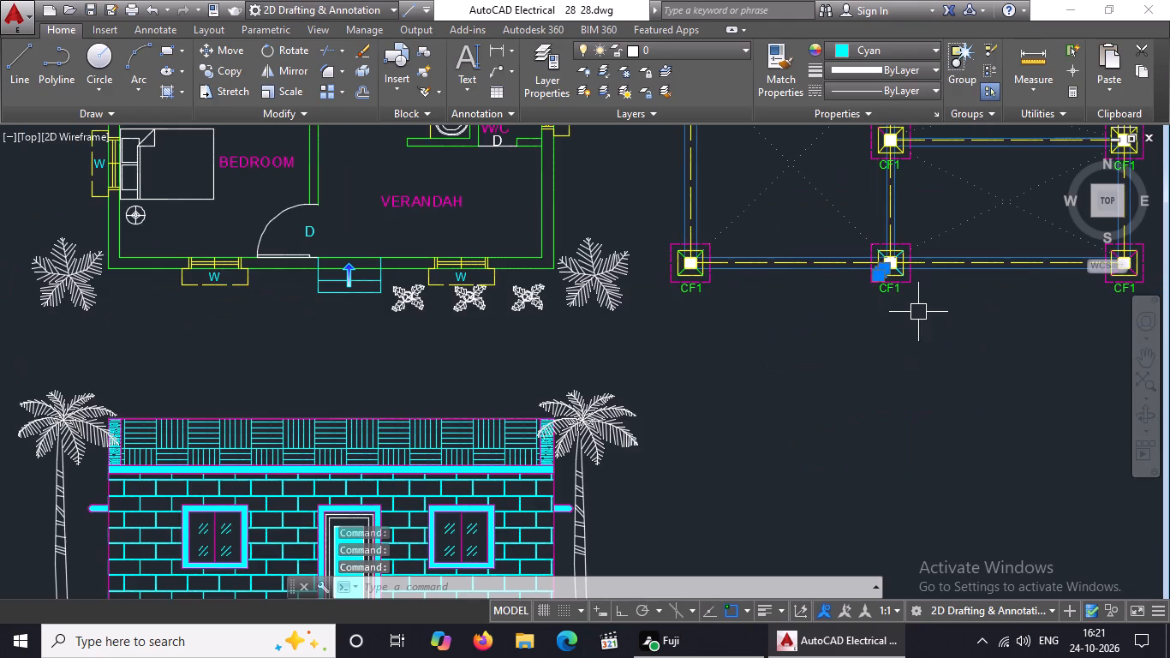
{"action": "key", "text": "Escape"}
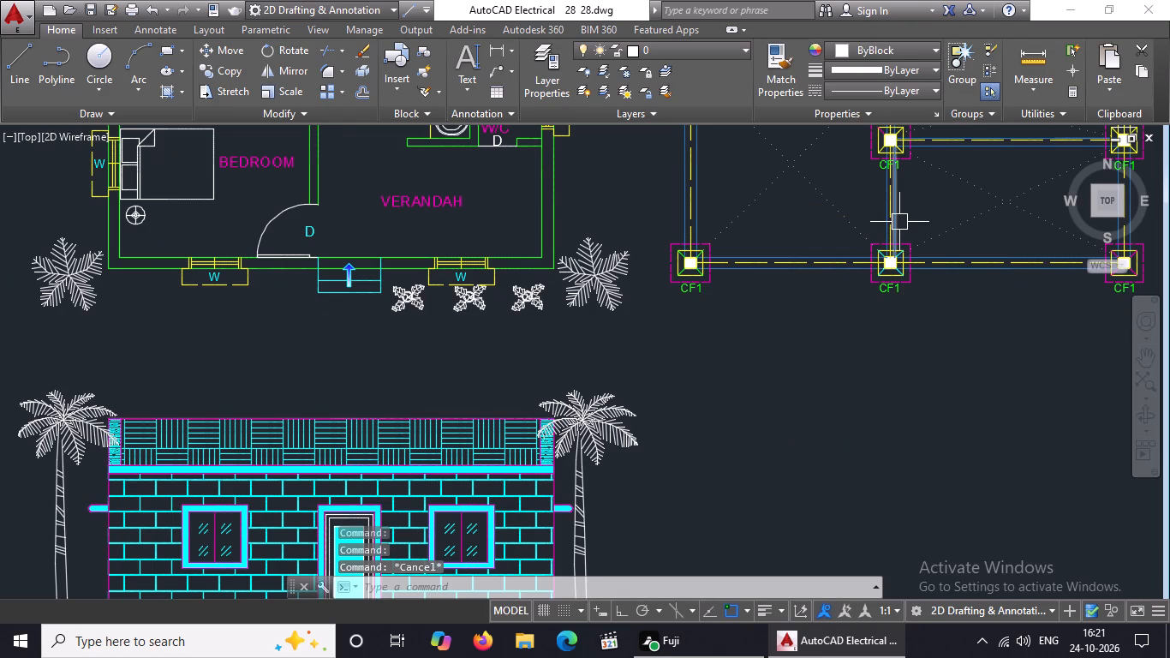
Change the upper-left and upper-right diagonal lines of the bottom-middle CF1 footing to green.
{"action": "scroll", "coordinate": [904, 225], "scroll_direction": "up", "scroll_amount": 1}
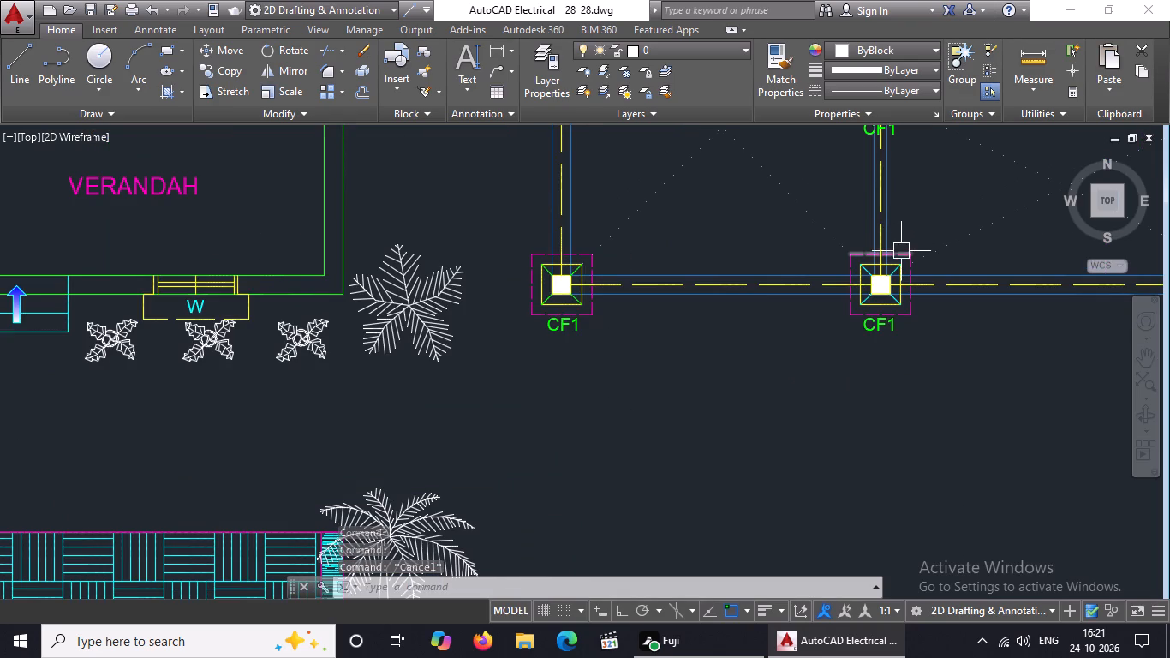
{"action": "scroll", "coordinate": [897, 263], "scroll_direction": "up", "scroll_amount": 2}
{"action": "scroll", "coordinate": [897, 260], "scroll_direction": "down", "scroll_amount": 2}
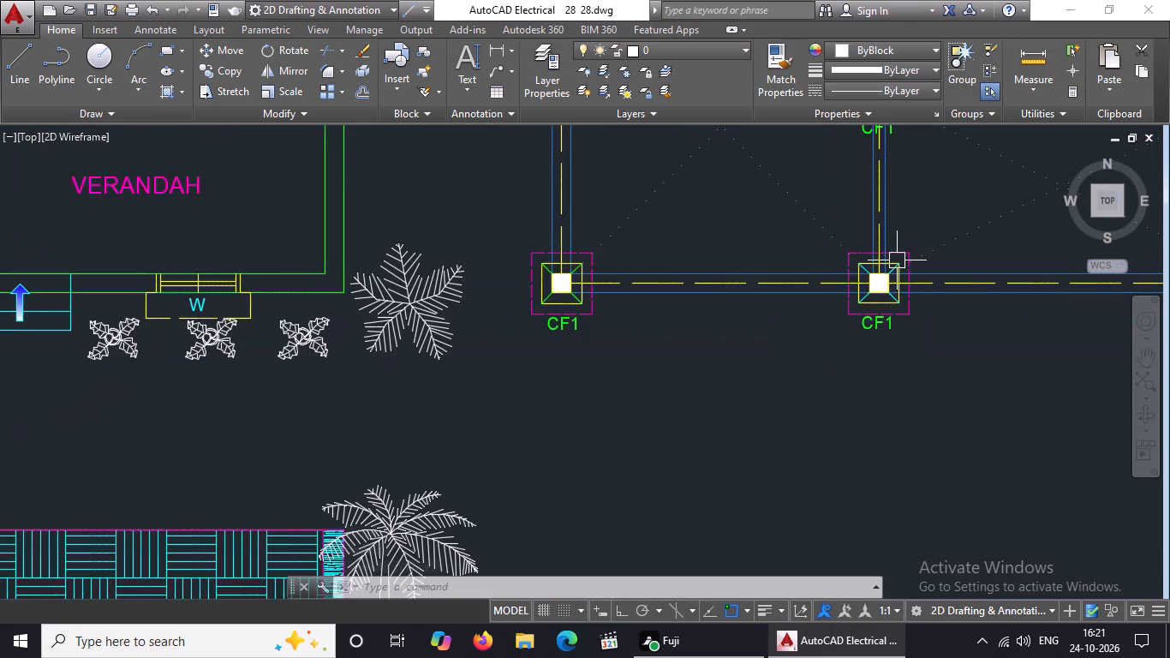
{"action": "scroll", "coordinate": [879, 275], "scroll_direction": "up", "scroll_amount": 2}
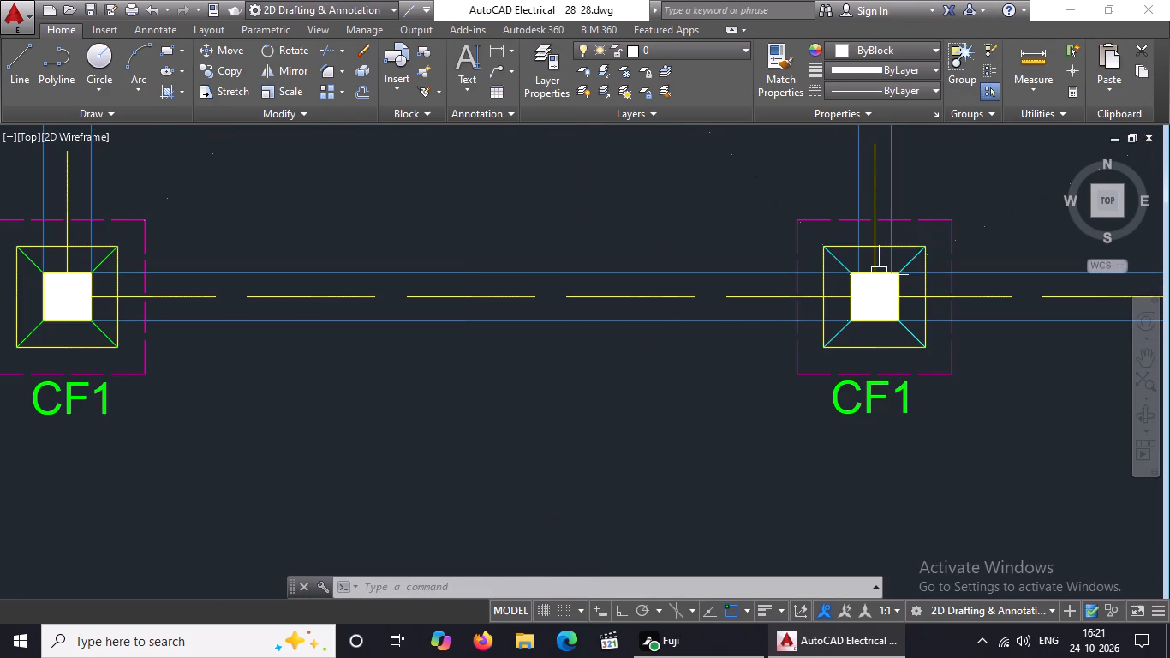
{"action": "scroll", "coordinate": [878, 269], "scroll_direction": "up", "scroll_amount": 3}
{"action": "left_click", "coordinate": [719, 236]}
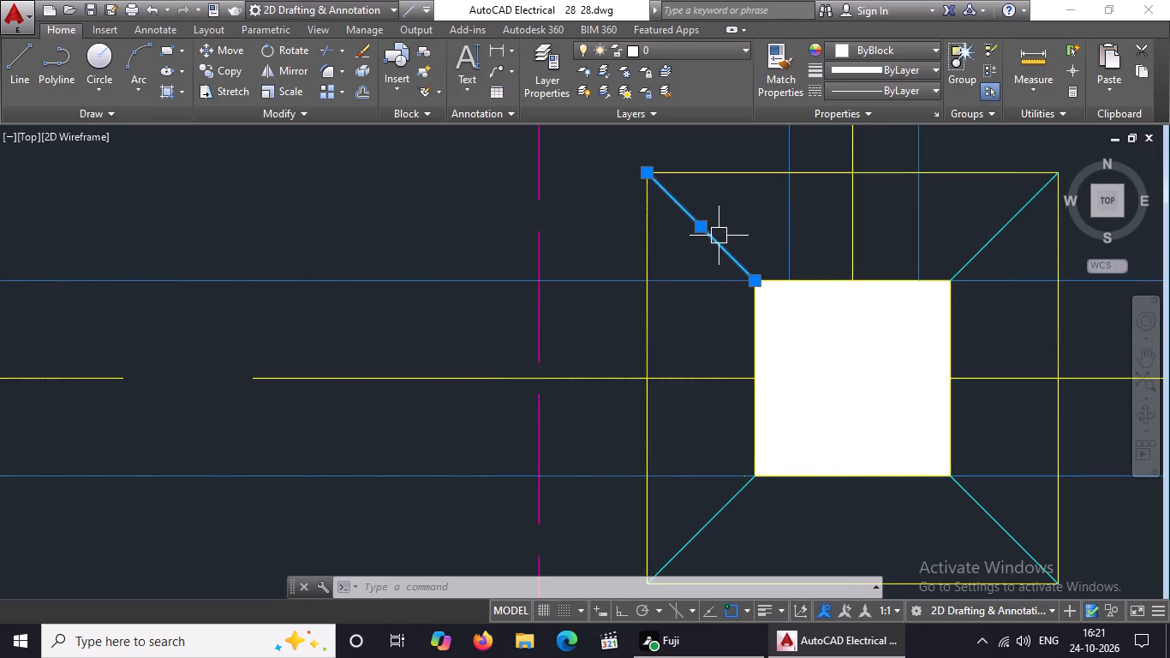
{"action": "left_click", "coordinate": [917, 41]}
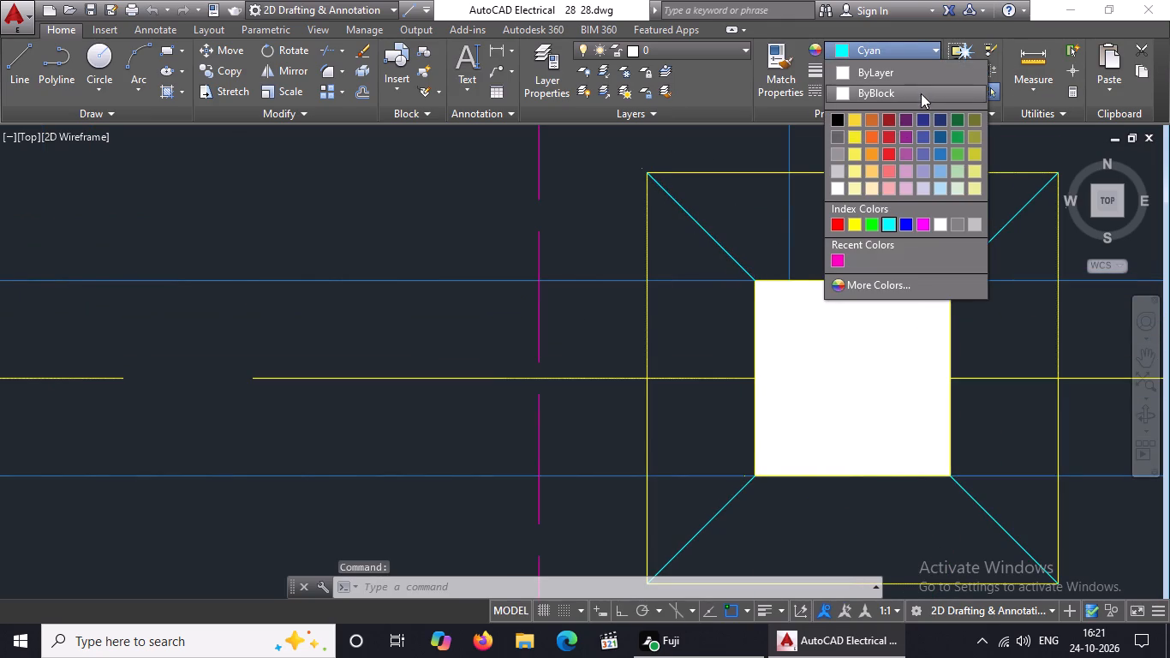
{"action": "left_click", "coordinate": [872, 223]}
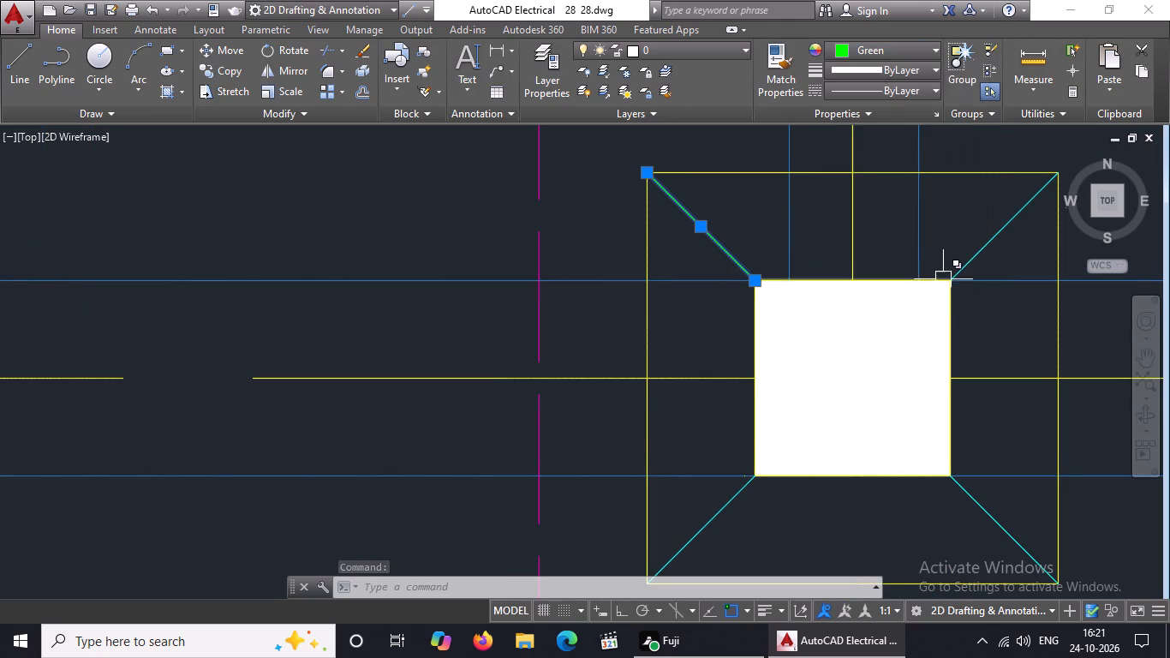
{"action": "left_click", "coordinate": [967, 245]}
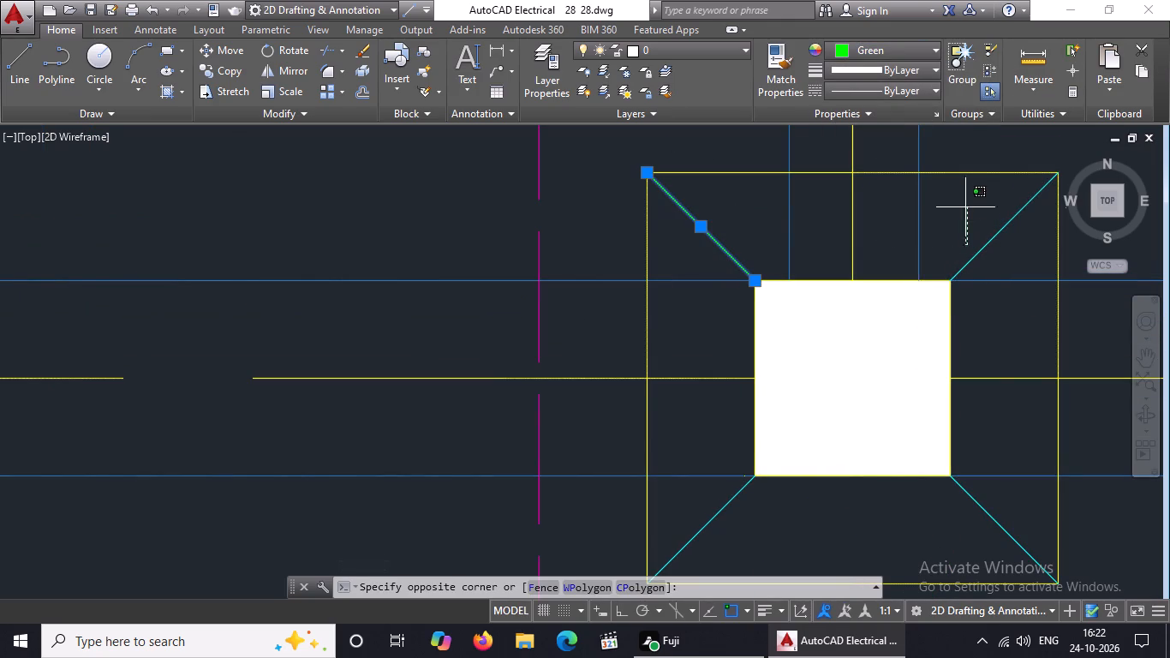
{"action": "left_click", "coordinate": [983, 239]}
{"action": "left_click", "coordinate": [987, 243]}
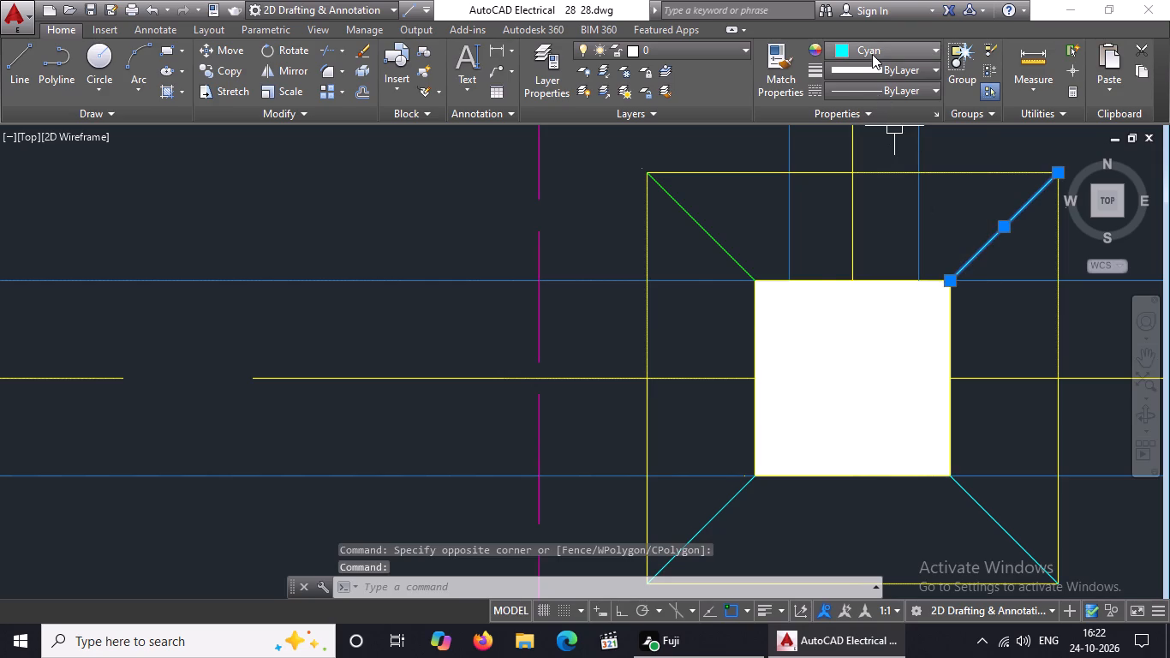
{"action": "left_click", "coordinate": [872, 54]}
{"action": "left_click", "coordinate": [873, 224]}
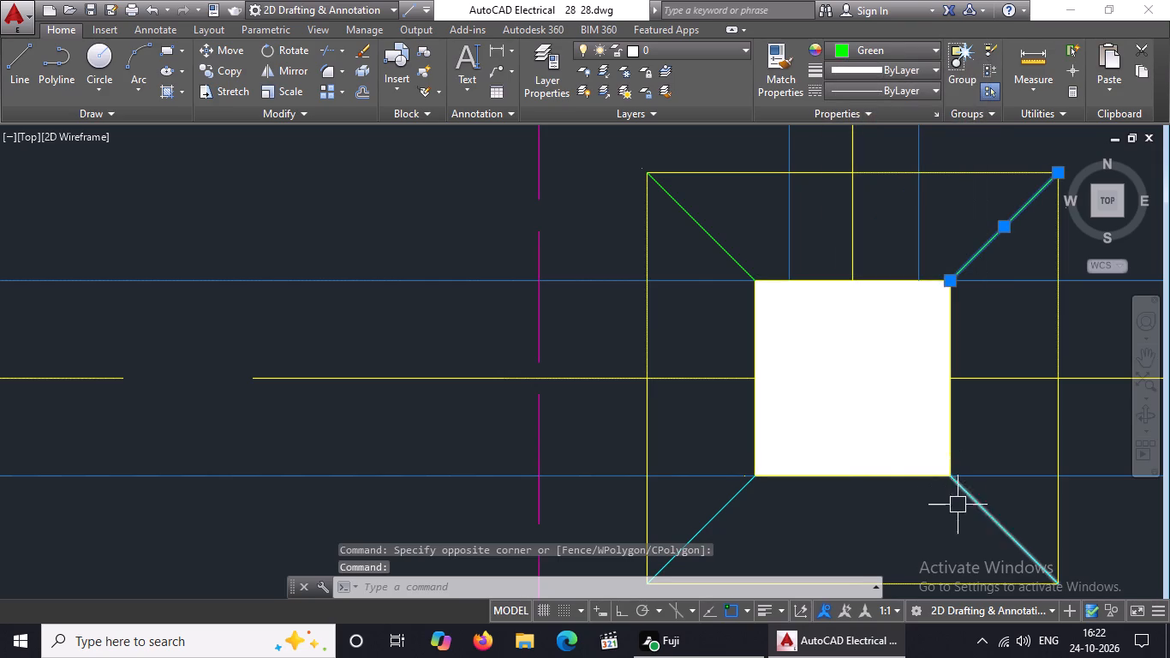
Change the lower-right and lower-left diagonal lines of the bottom-middle CF1 footing to green.
{"action": "left_click", "coordinate": [993, 519]}
{"action": "left_click", "coordinate": [866, 46]}
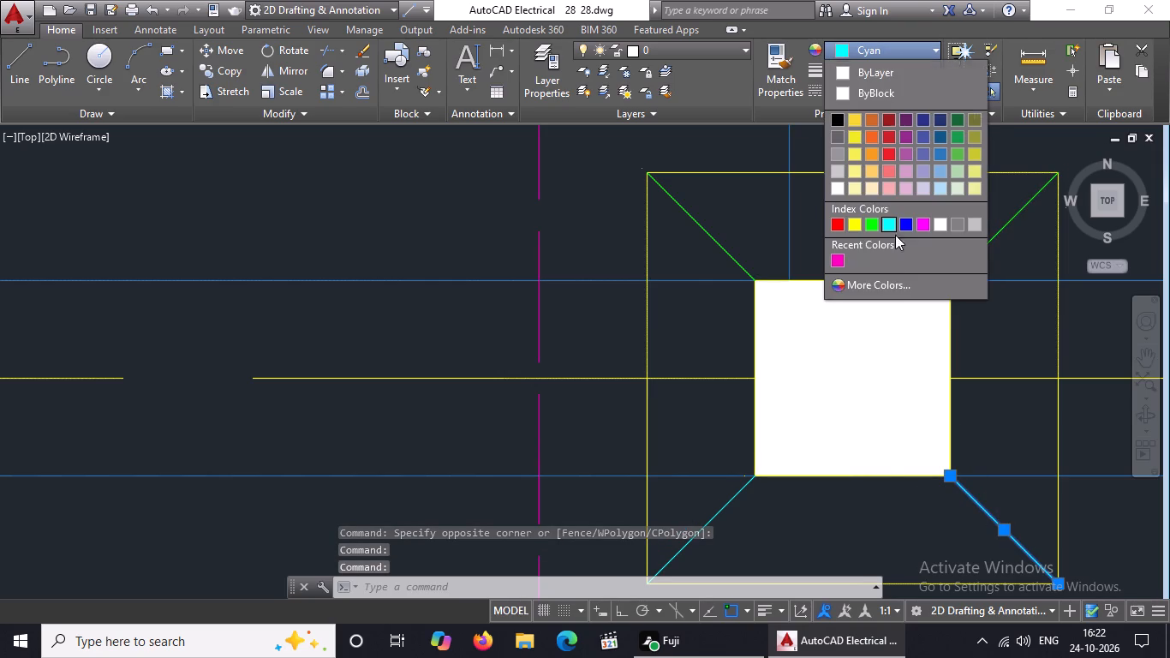
{"action": "left_click", "coordinate": [869, 217]}
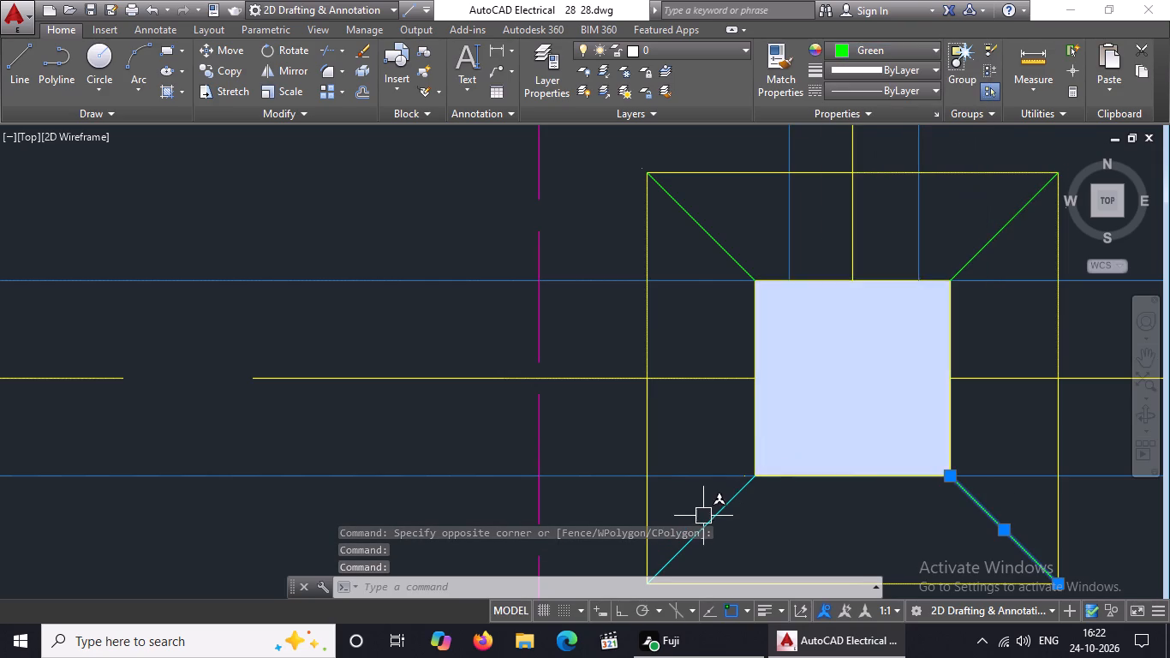
{"action": "left_click", "coordinate": [712, 512]}
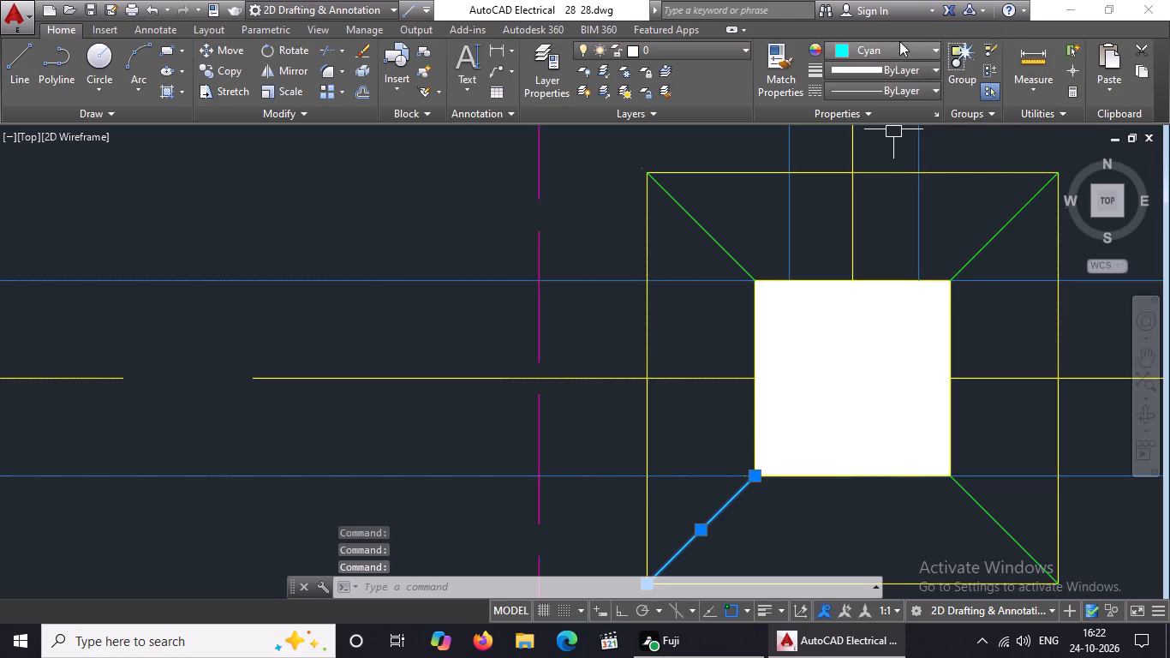
{"action": "left_click", "coordinate": [899, 41]}
{"action": "left_click", "coordinate": [873, 224]}
{"action": "scroll", "coordinate": [808, 272], "scroll_direction": "down", "scroll_amount": 5}
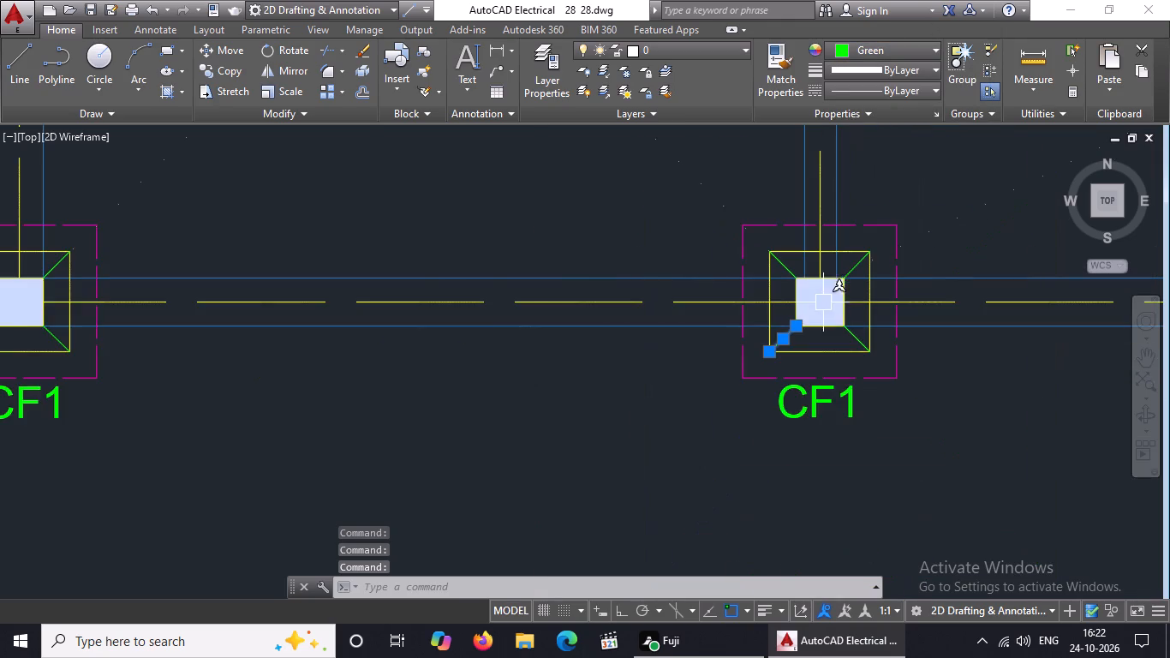
{"action": "scroll", "coordinate": [837, 294], "scroll_direction": "down", "scroll_amount": 2}
{"action": "key", "text": "Escape"}
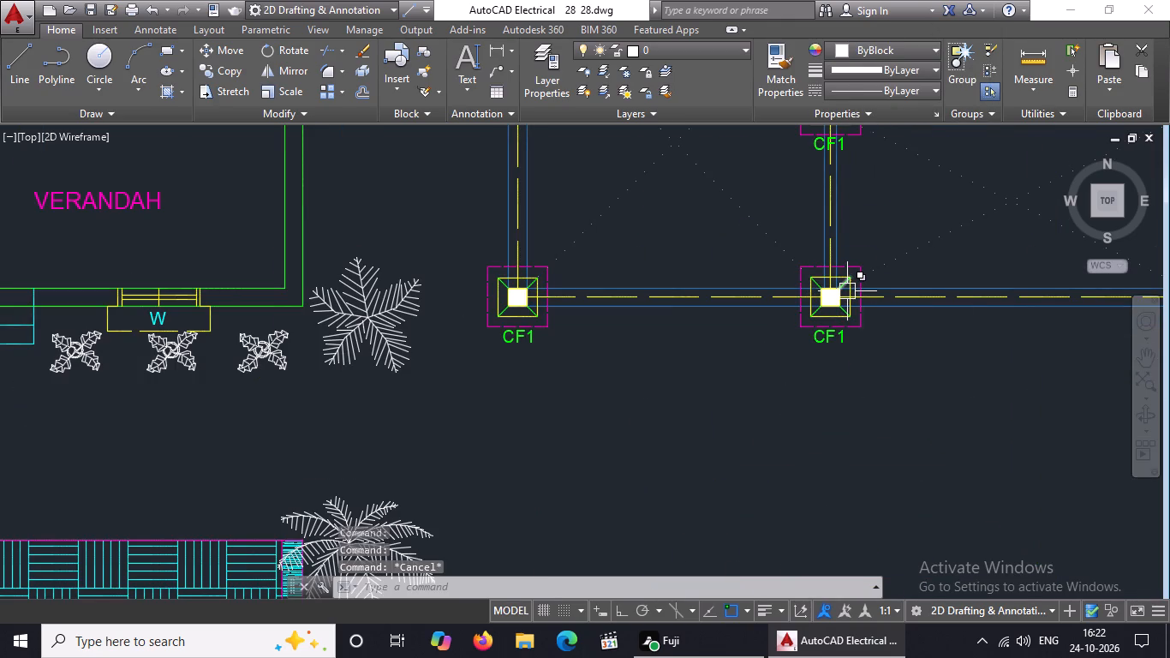
Change the upper-left and lower-left diagonal lines of the bottom-right CF1 footing to green.
{"action": "scroll", "coordinate": [847, 291], "scroll_direction": "down", "scroll_amount": 1}
{"action": "scroll", "coordinate": [1070, 284], "scroll_direction": "up", "scroll_amount": 3}
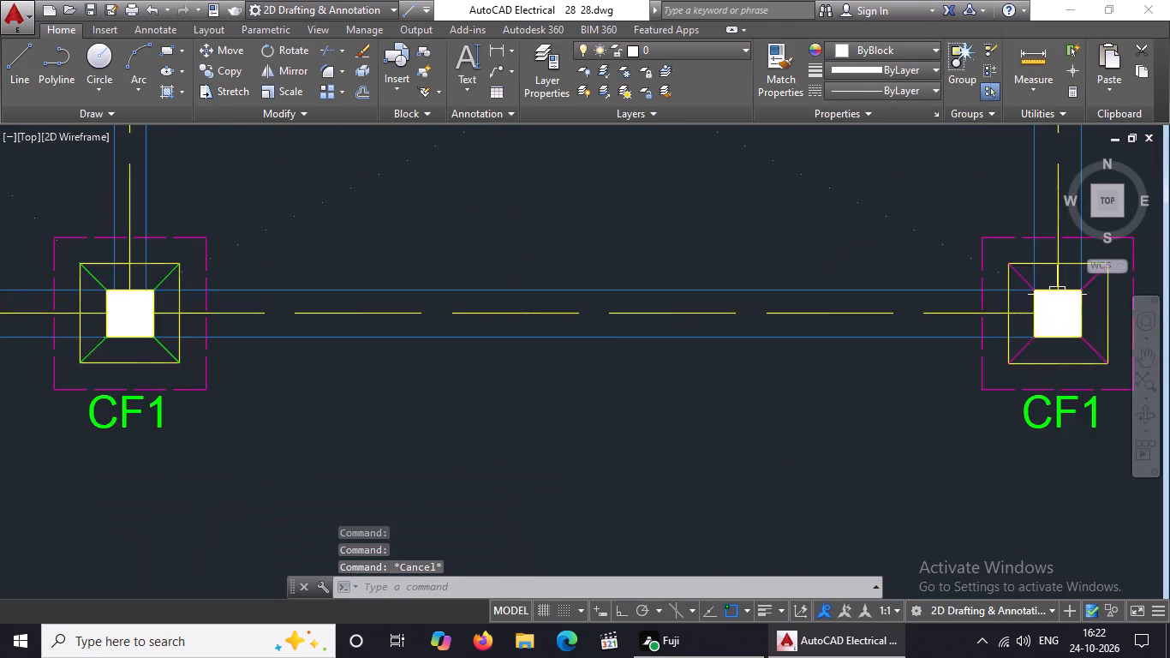
{"action": "scroll", "coordinate": [1057, 295], "scroll_direction": "up", "scroll_amount": 2}
{"action": "left_click", "coordinate": [957, 242]}
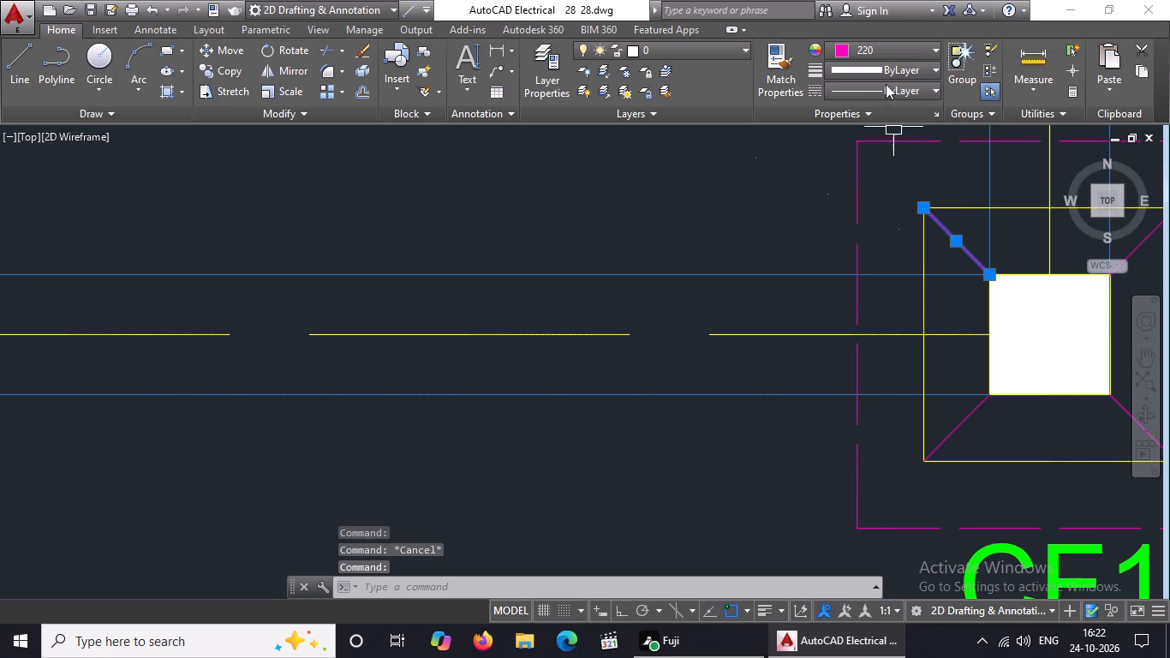
{"action": "left_click", "coordinate": [889, 49]}
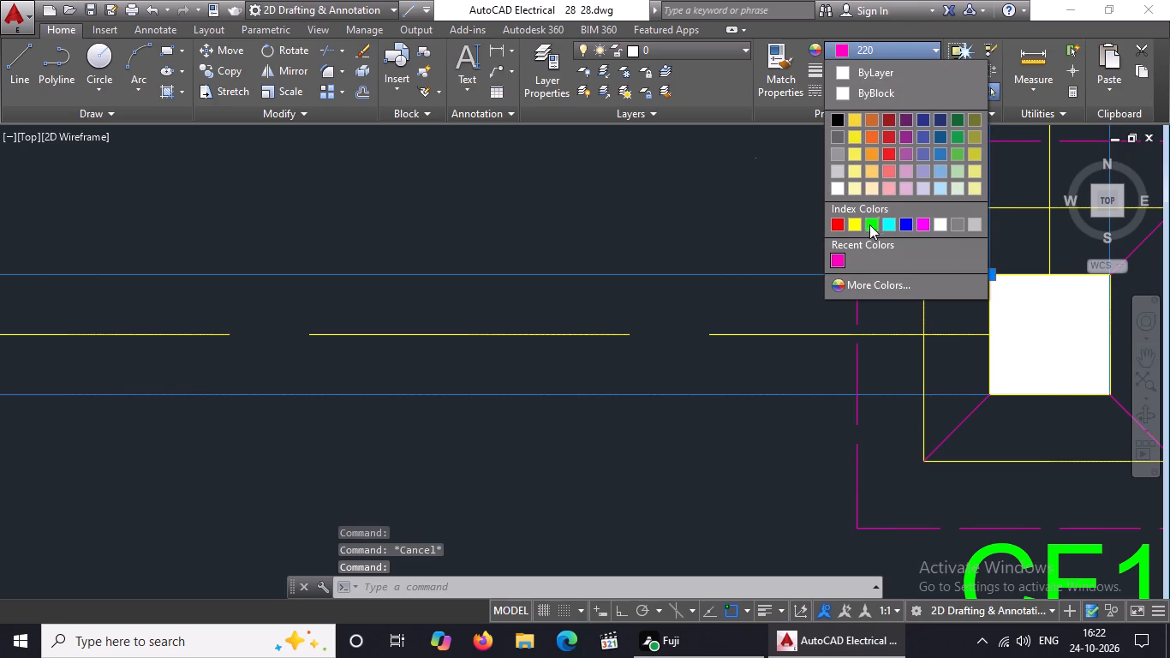
{"action": "left_click", "coordinate": [870, 221]}
{"action": "left_click", "coordinate": [955, 433]}
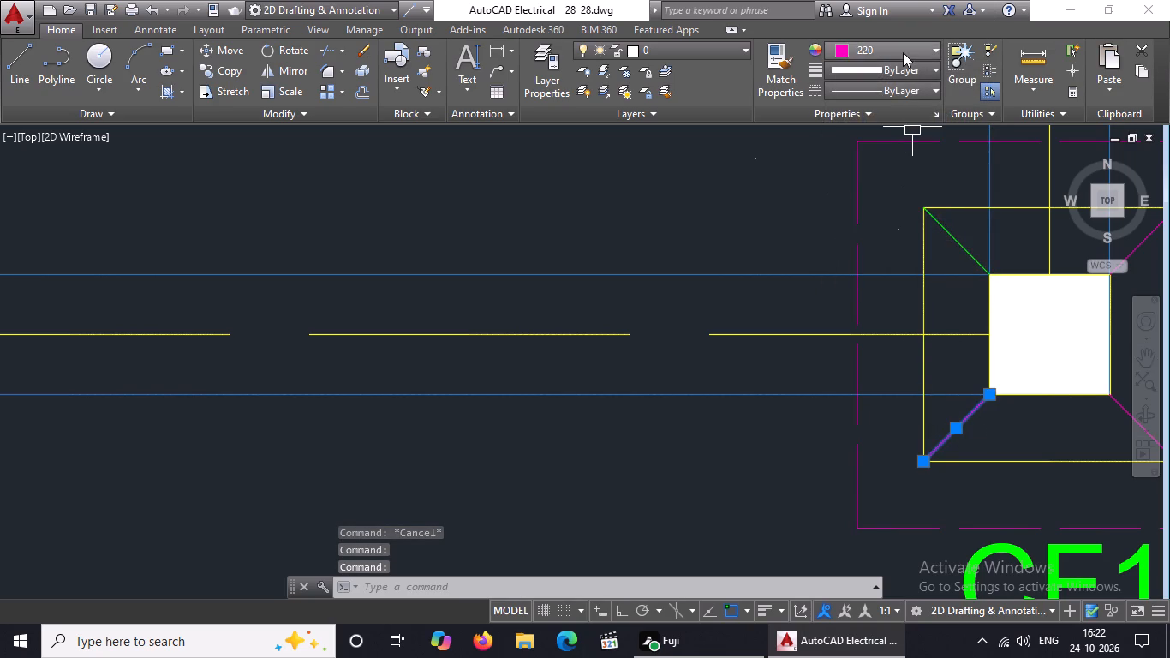
{"action": "left_click", "coordinate": [903, 52]}
{"action": "left_click", "coordinate": [869, 218]}
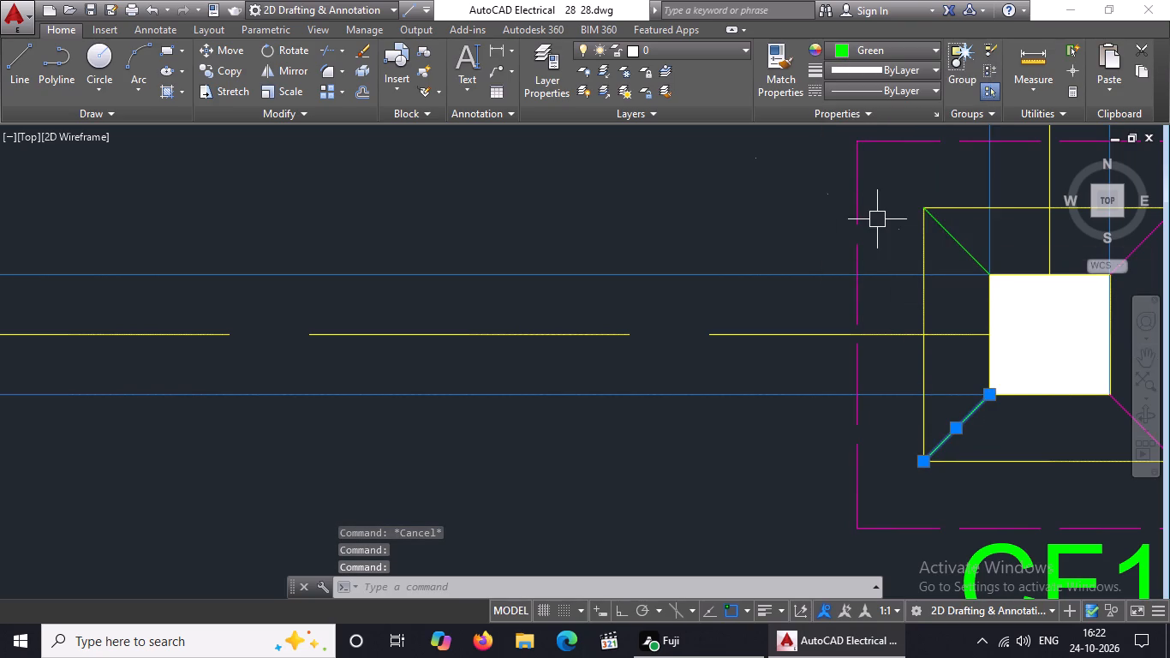
Change the upper-right and lower-right diagonal lines of the bottom-right CF1 footing to green.
{"action": "scroll", "coordinate": [876, 224], "scroll_direction": "down", "scroll_amount": 4}
{"action": "scroll", "coordinate": [955, 218], "scroll_direction": "up", "scroll_amount": 2}
{"action": "scroll", "coordinate": [886, 230], "scroll_direction": "up", "scroll_amount": 2}
{"action": "left_click", "coordinate": [964, 260]}
{"action": "left_click", "coordinate": [908, 46]}
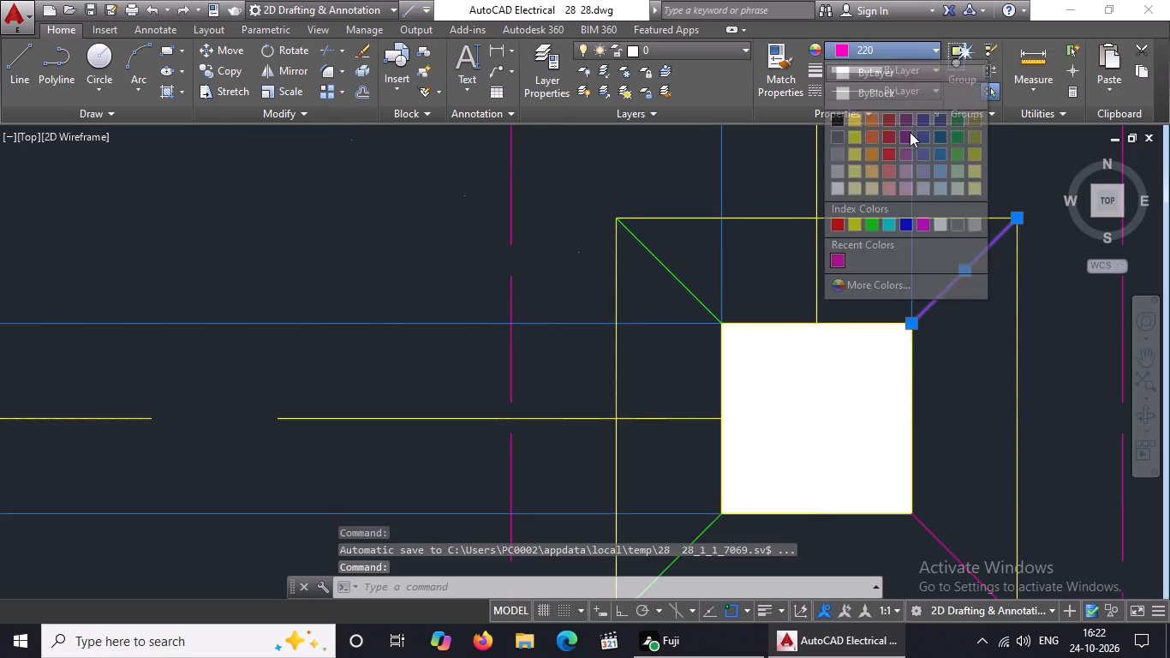
{"action": "left_click", "coordinate": [878, 221]}
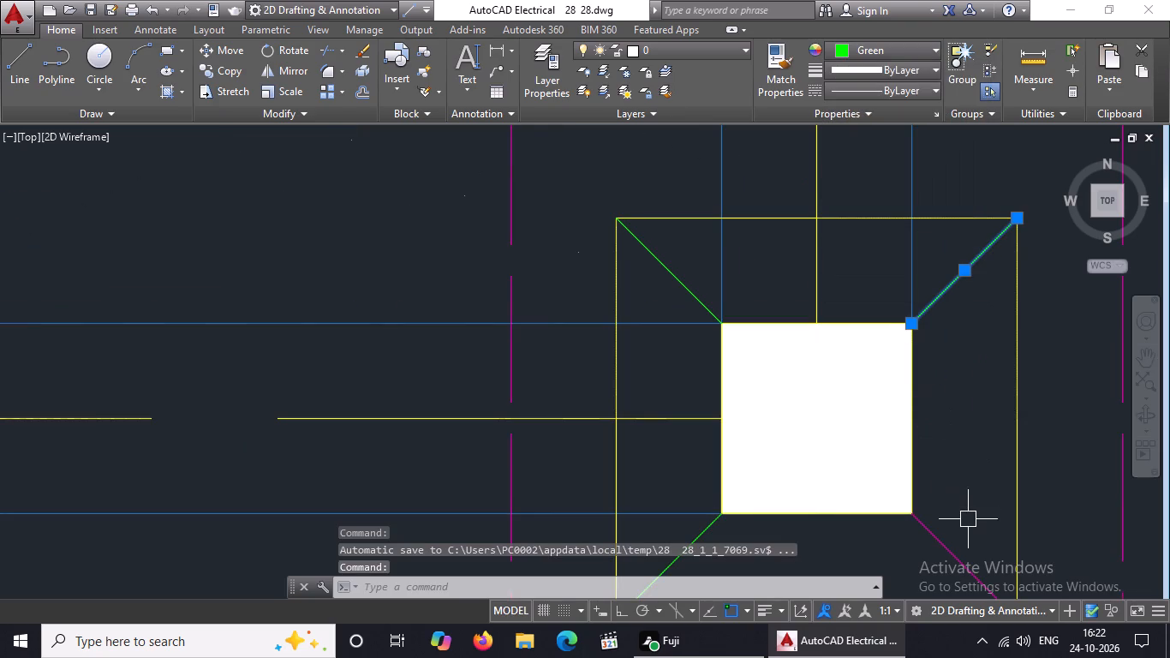
{"action": "left_click", "coordinate": [946, 555]}
{"action": "left_click", "coordinate": [874, 55]}
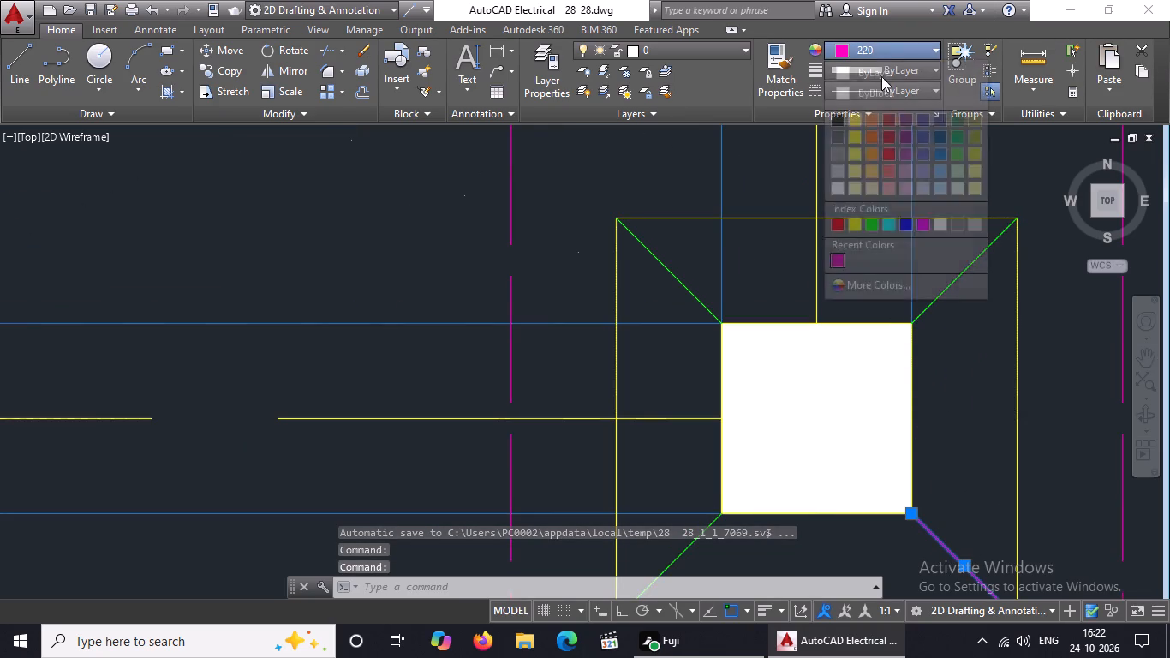
{"action": "left_click", "coordinate": [871, 218]}
{"action": "scroll", "coordinate": [882, 269], "scroll_direction": "down", "scroll_amount": 4}
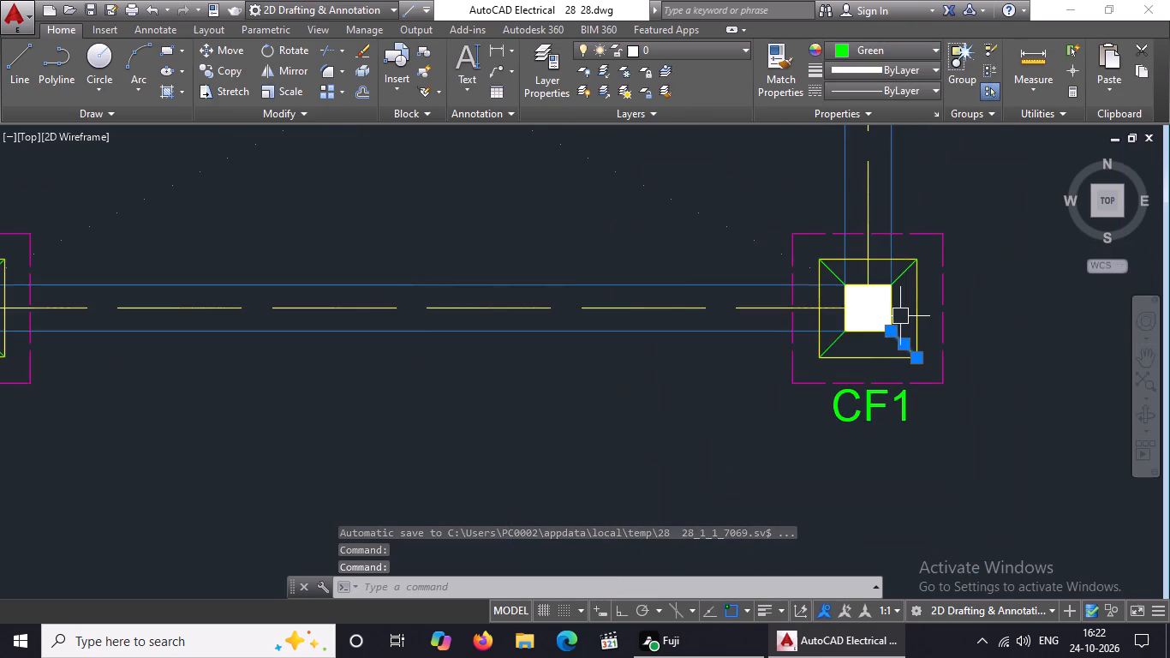
{"action": "key", "text": "Escape"}
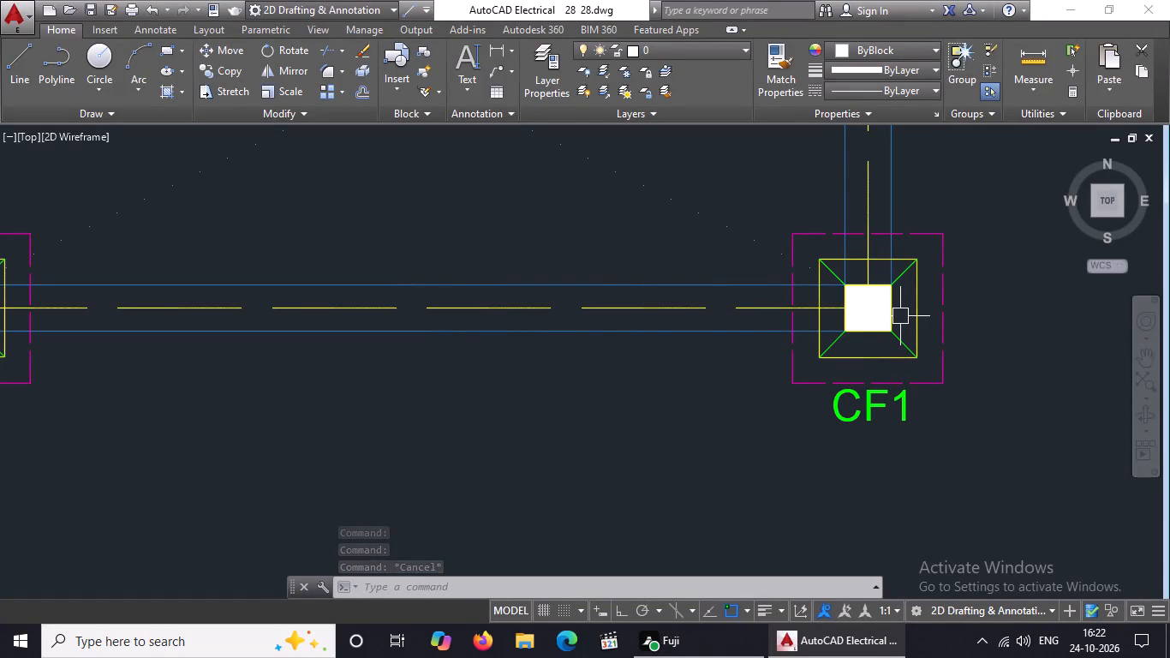
Change the top edge of the inner outline of the right-column CF1 footing, second from the bottom, to yellow.
{"action": "scroll", "coordinate": [836, 290], "scroll_direction": "down", "scroll_amount": 4}
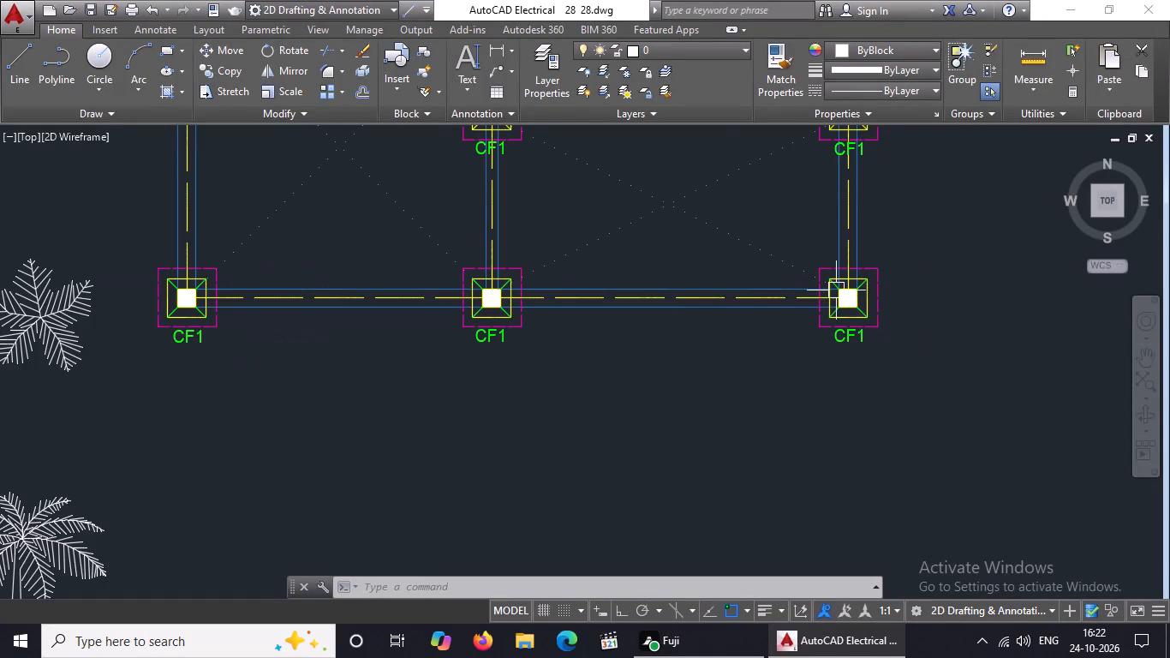
{"action": "scroll", "coordinate": [836, 287], "scroll_direction": "down", "scroll_amount": 2}
{"action": "scroll", "coordinate": [820, 184], "scroll_direction": "up", "scroll_amount": 3}
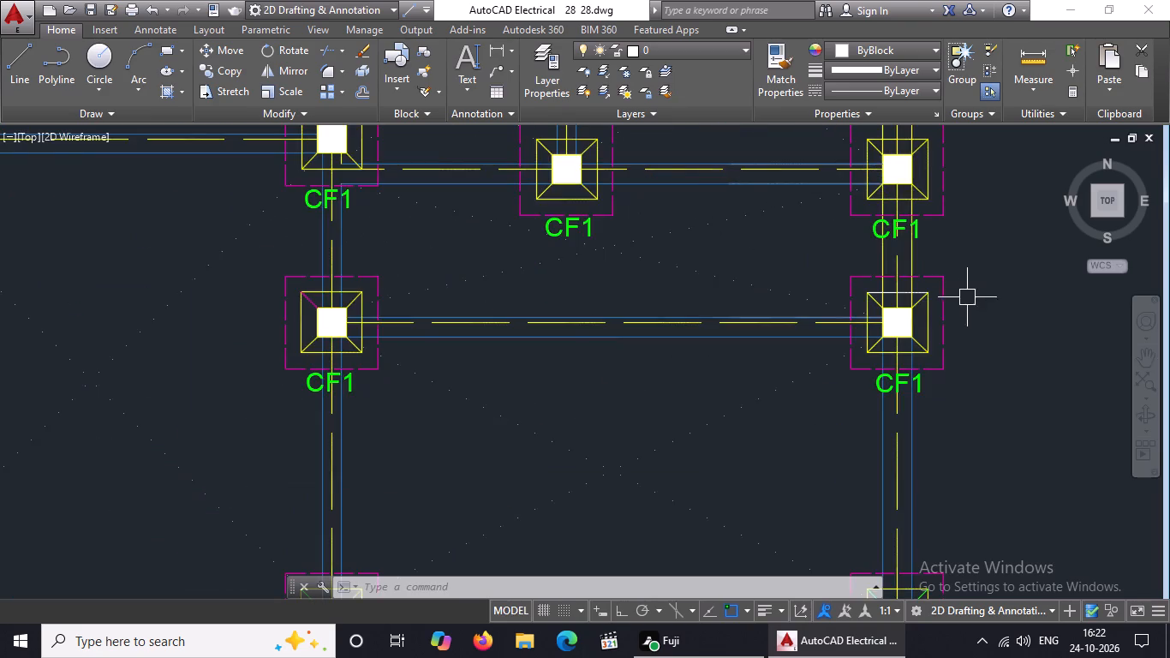
{"action": "scroll", "coordinate": [952, 301], "scroll_direction": "up", "scroll_amount": 3}
{"action": "left_click", "coordinate": [688, 260]}
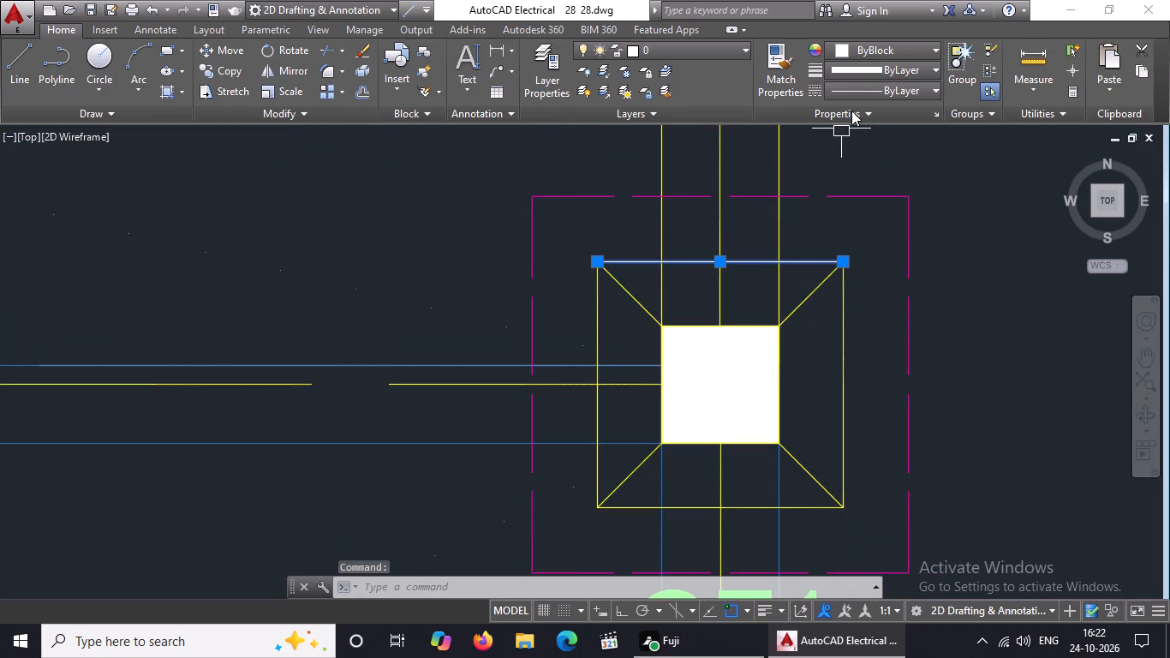
{"action": "left_click", "coordinate": [854, 44]}
{"action": "left_click", "coordinate": [858, 224]}
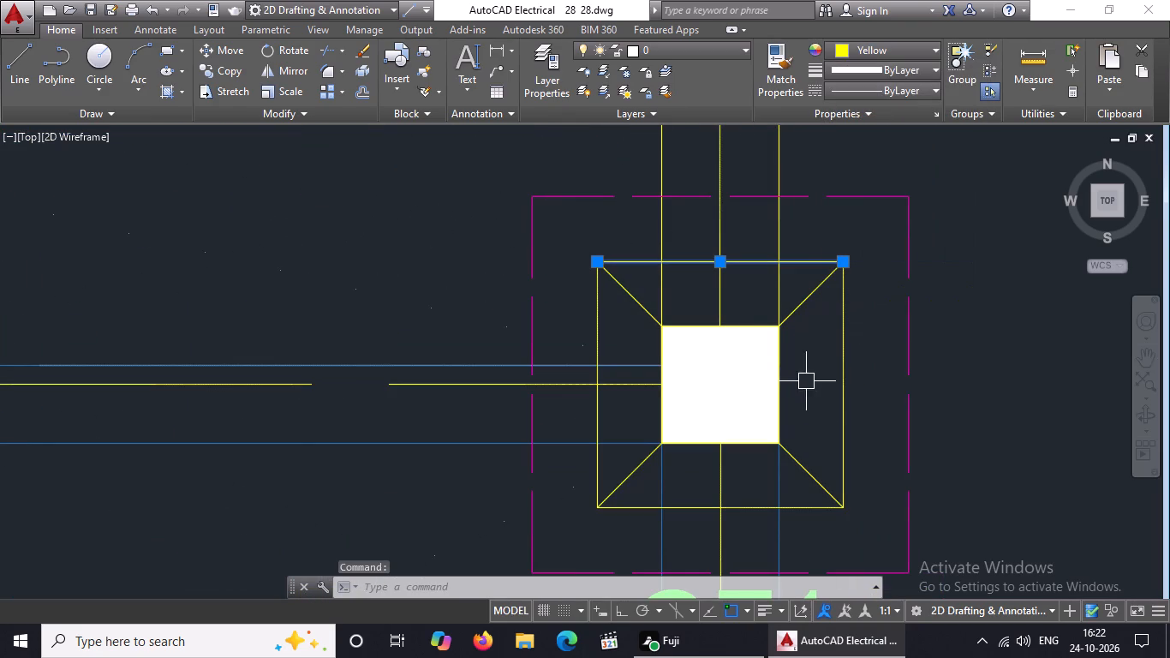
{"action": "key", "text": "Escape"}
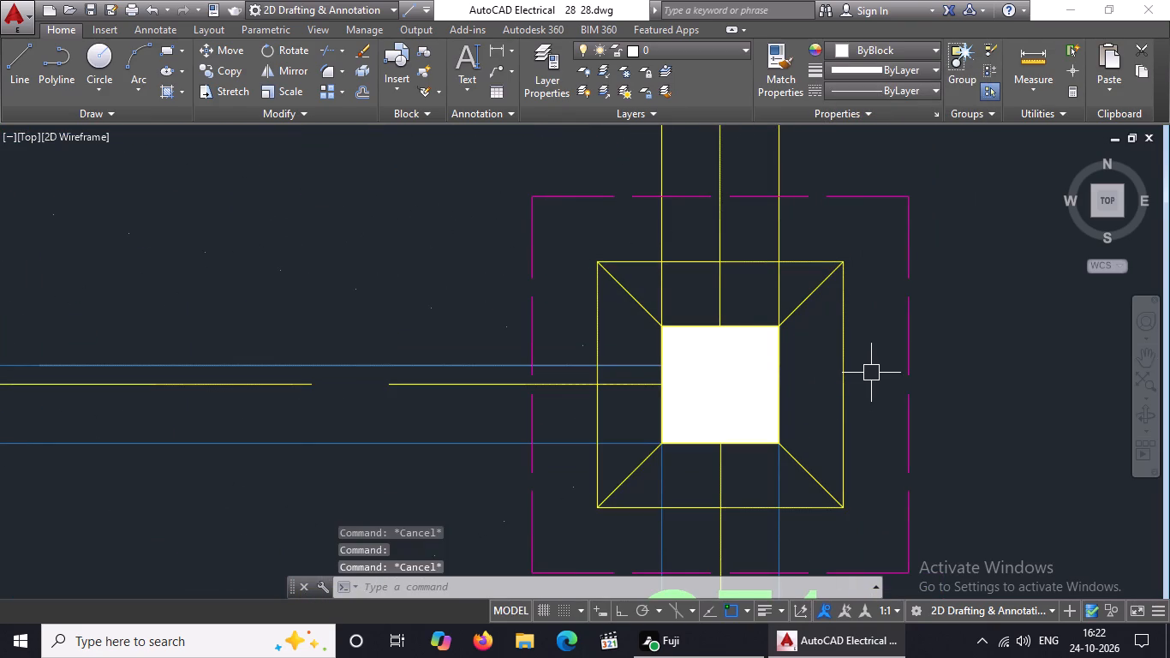
Change the upper-right and lower-right diagonal lines of the right-column CF1 footing, second from the bottom, to green.
{"action": "left_click", "coordinate": [814, 296]}
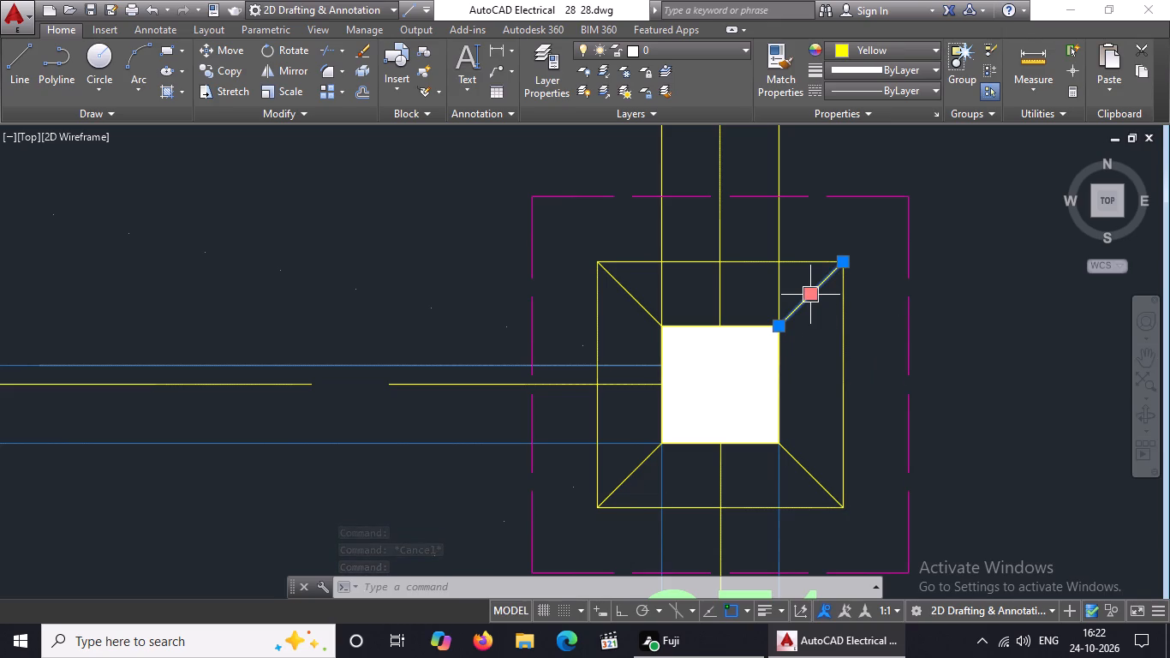
{"action": "left_click", "coordinate": [891, 44]}
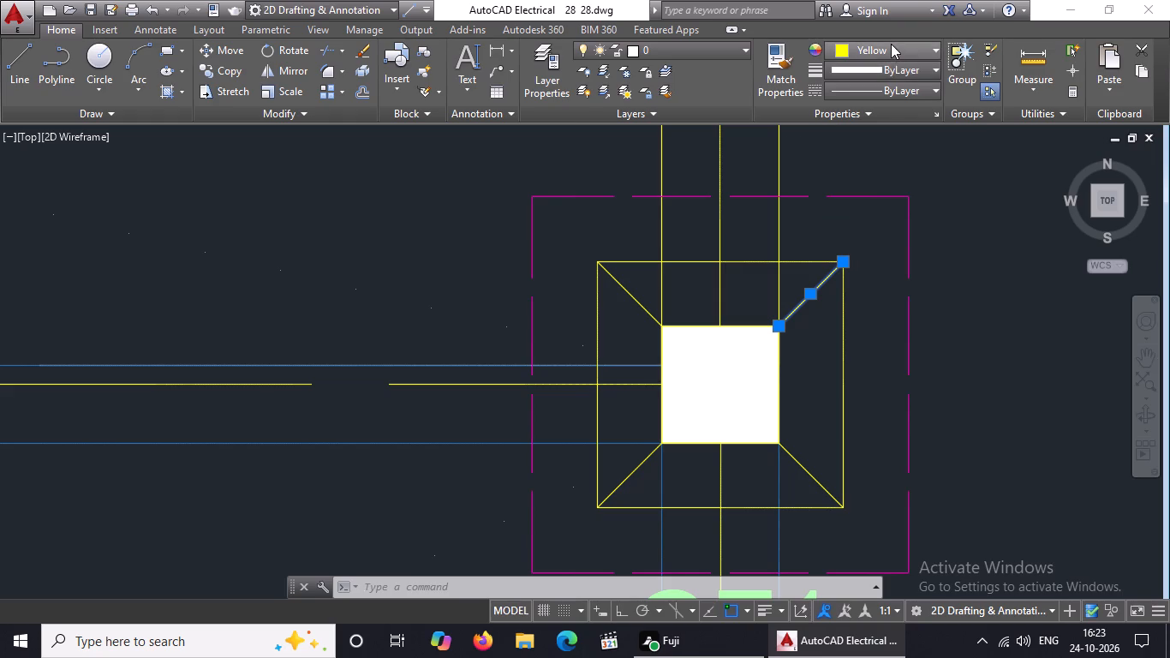
{"action": "left_click", "coordinate": [873, 224]}
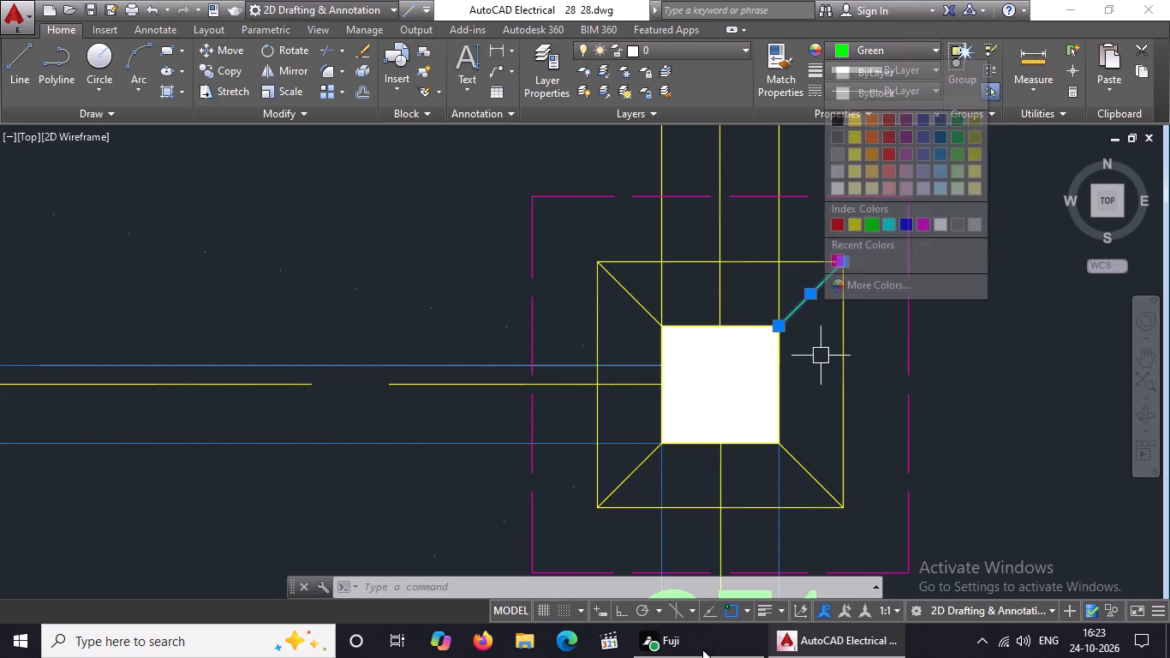
{"action": "left_click", "coordinate": [815, 468]}
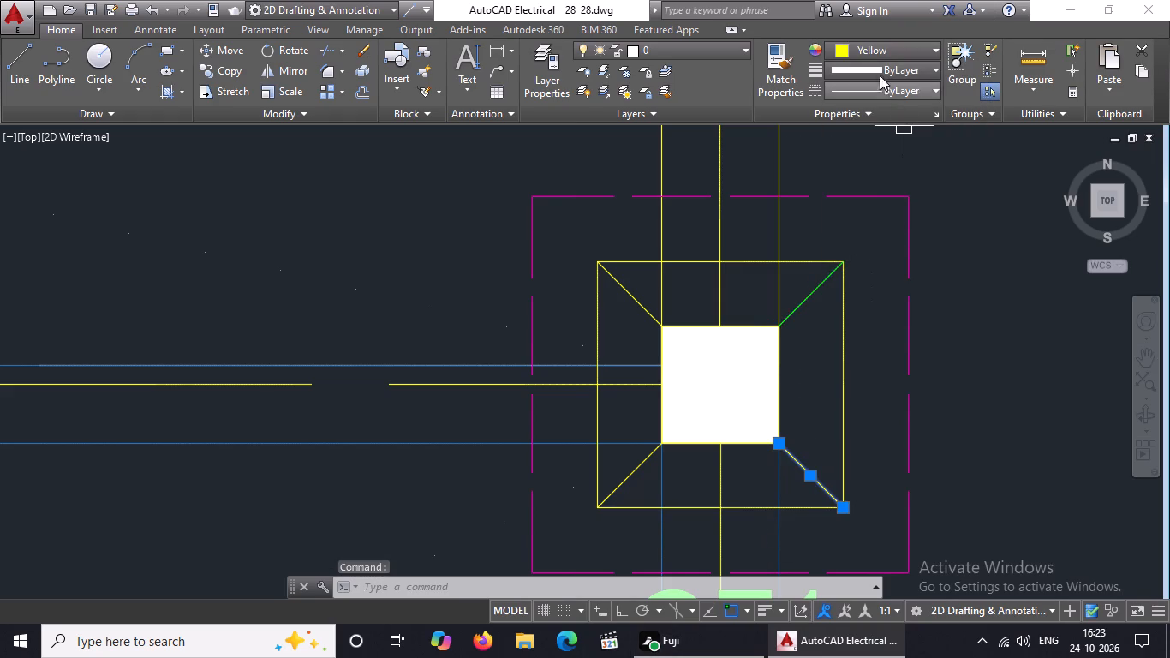
{"action": "left_click", "coordinate": [881, 44]}
{"action": "left_click", "coordinate": [872, 220]}
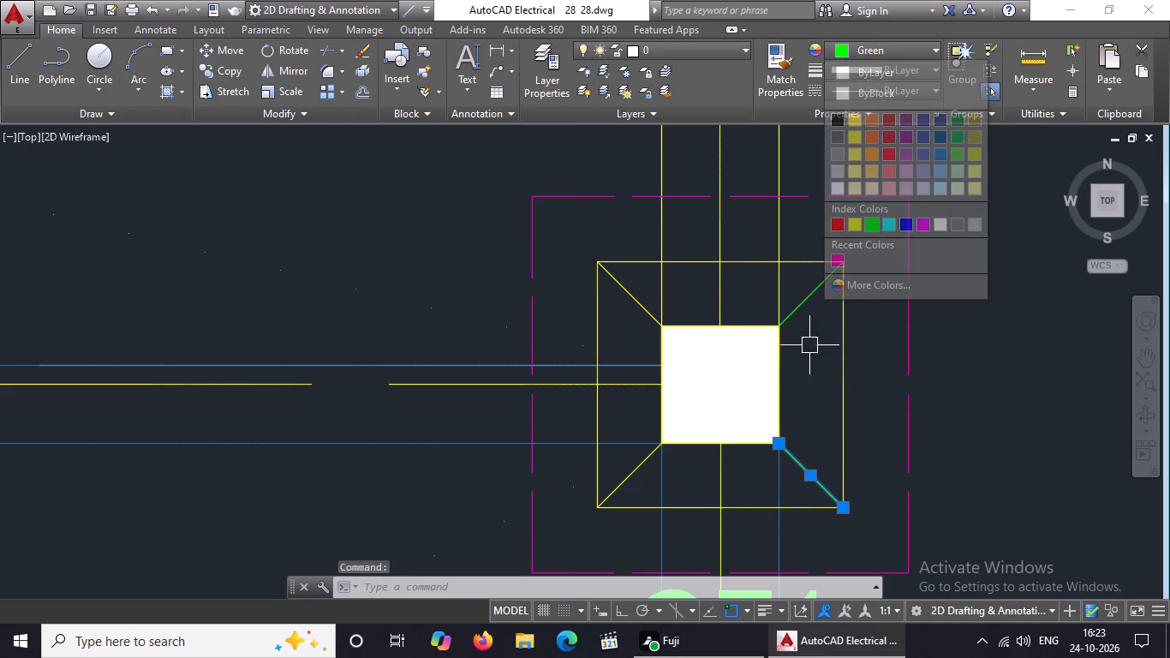
Change the upper-left and lower-left diagonal lines of the right-column CF1 footing, second from the bottom, to green.
{"action": "left_click", "coordinate": [626, 286]}
{"action": "left_click", "coordinate": [866, 51]}
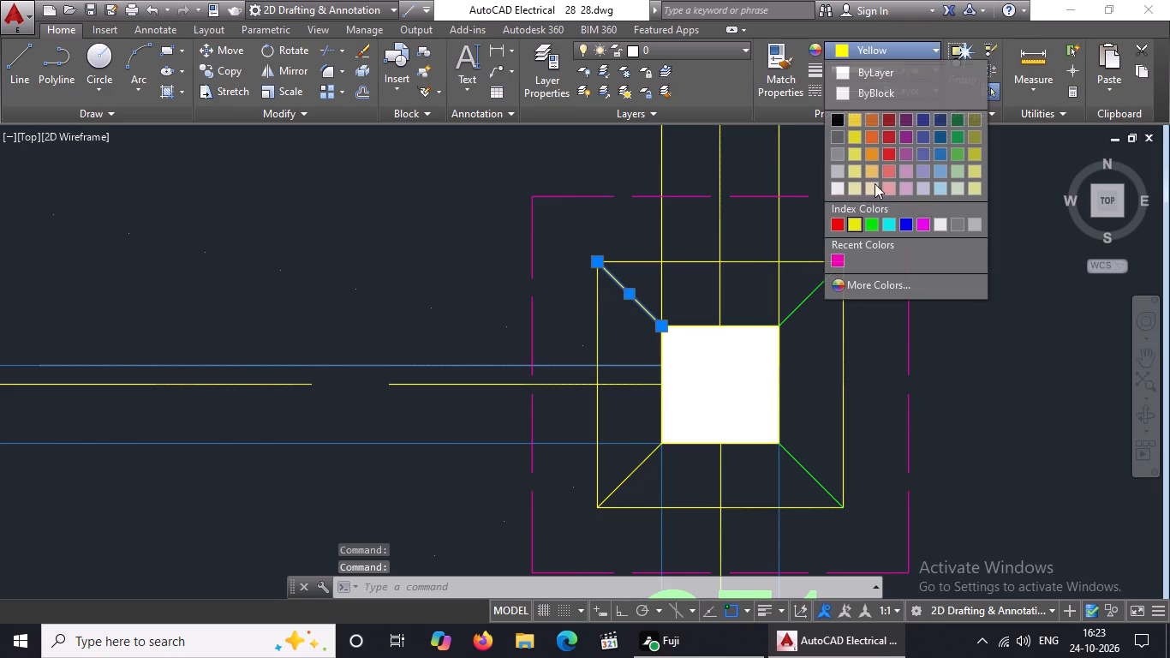
{"action": "left_click", "coordinate": [872, 222]}
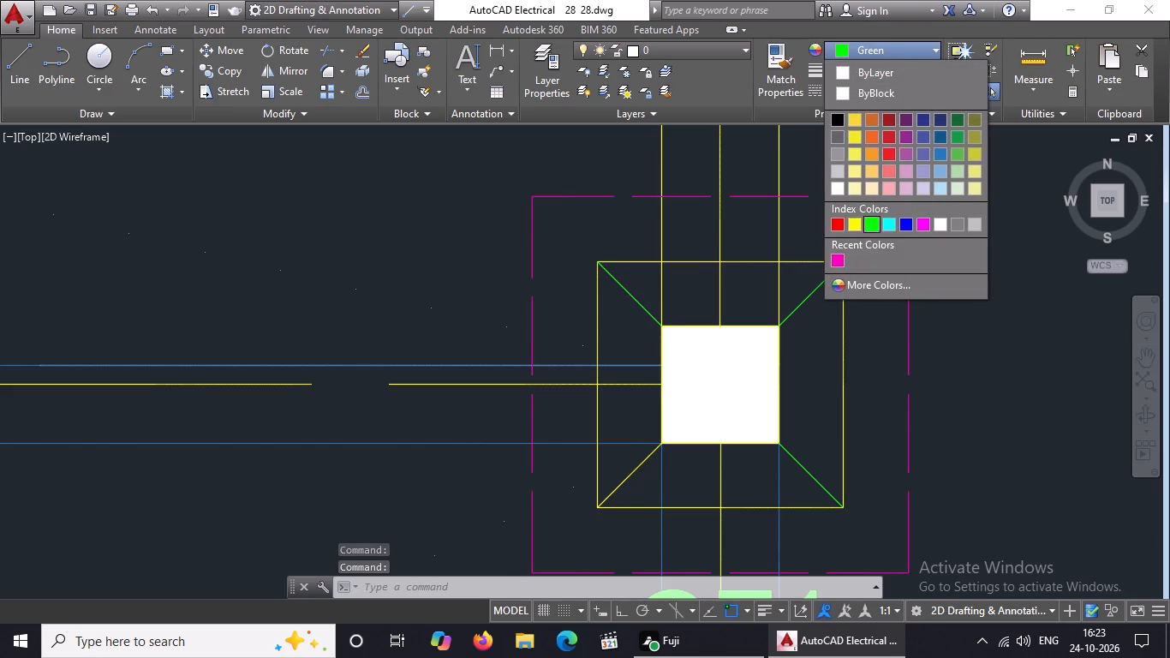
{"action": "left_click_drag", "start_coordinate": [632, 479], "coordinate": [650, 461]}
{"action": "left_click", "coordinate": [895, 54]}
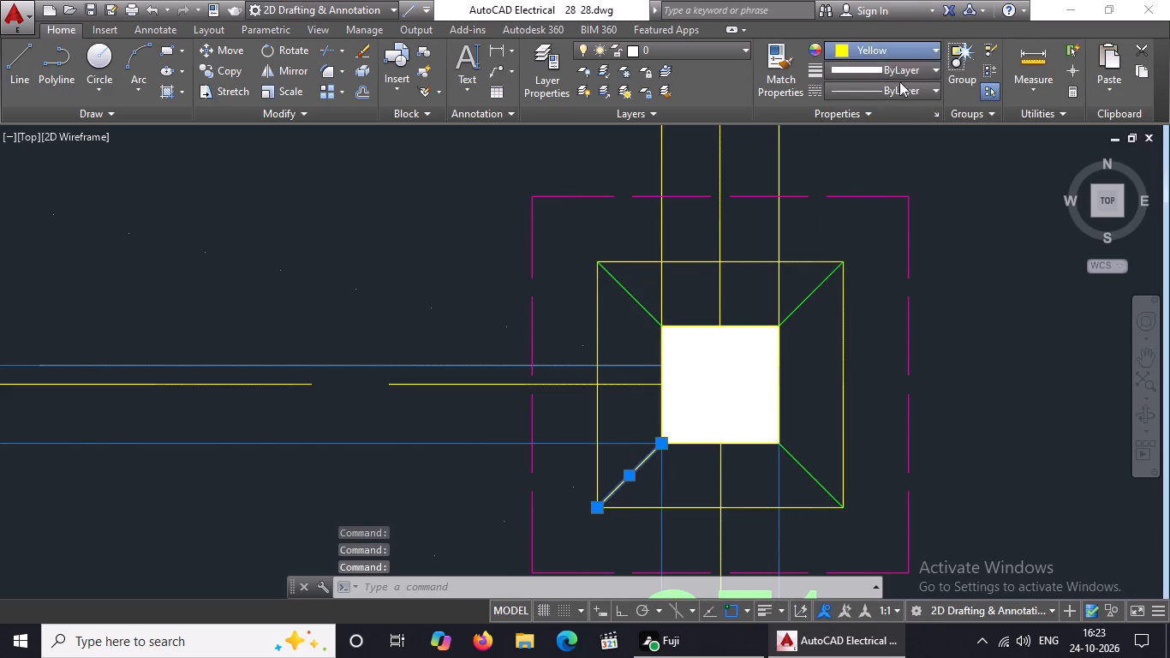
{"action": "left_click", "coordinate": [871, 219]}
Change the upper-left and upper-right diagonal lines of the middle-column CF1 footing, second from the bottom, to green.
{"action": "scroll", "coordinate": [822, 368], "scroll_direction": "down", "scroll_amount": 4}
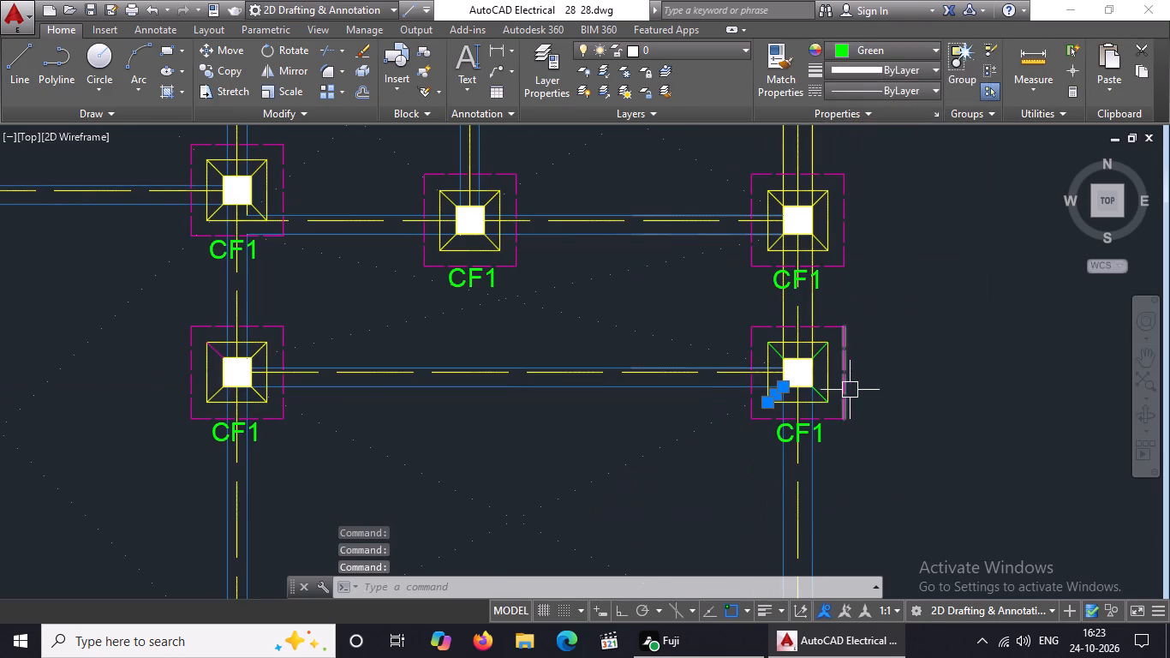
{"action": "scroll", "coordinate": [333, 475], "scroll_direction": "down", "scroll_amount": 3}
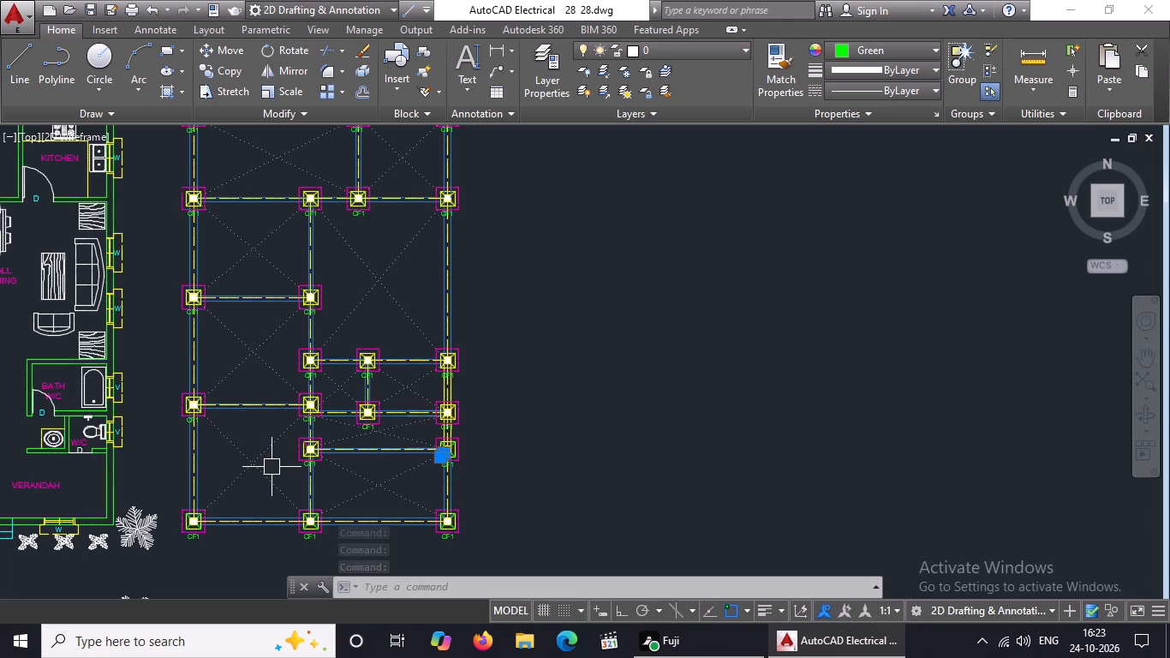
{"action": "scroll", "coordinate": [287, 455], "scroll_direction": "up", "scroll_amount": 3}
{"action": "scroll", "coordinate": [370, 454], "scroll_direction": "up", "scroll_amount": 3}
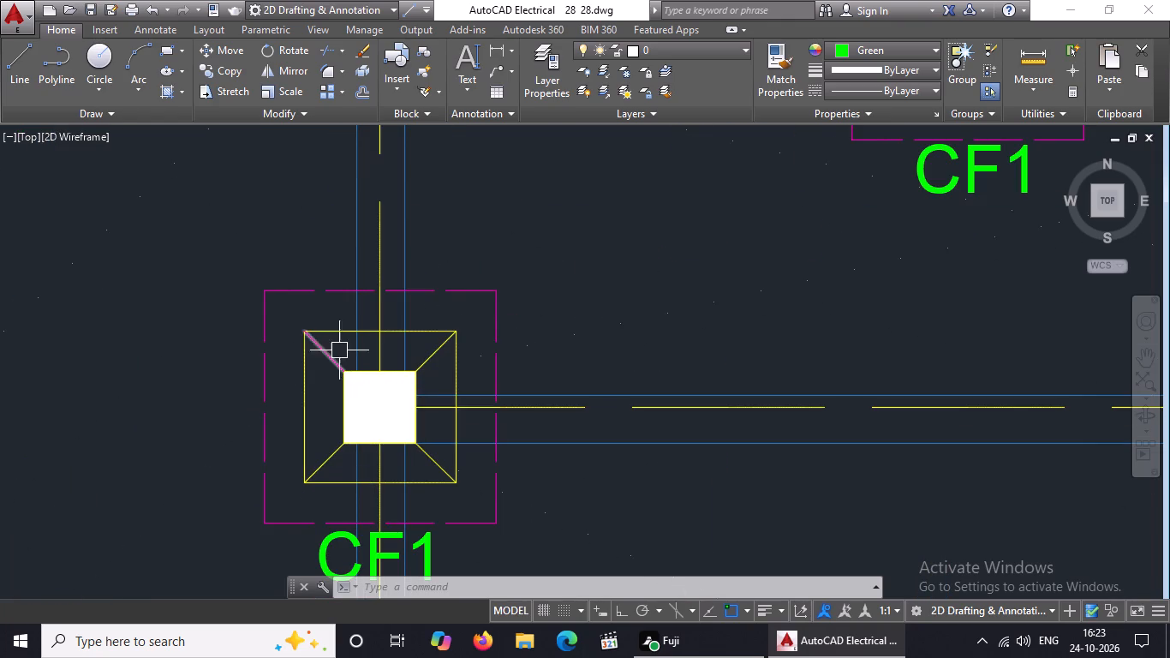
{"action": "left_click", "coordinate": [325, 350]}
{"action": "left_click", "coordinate": [899, 45]}
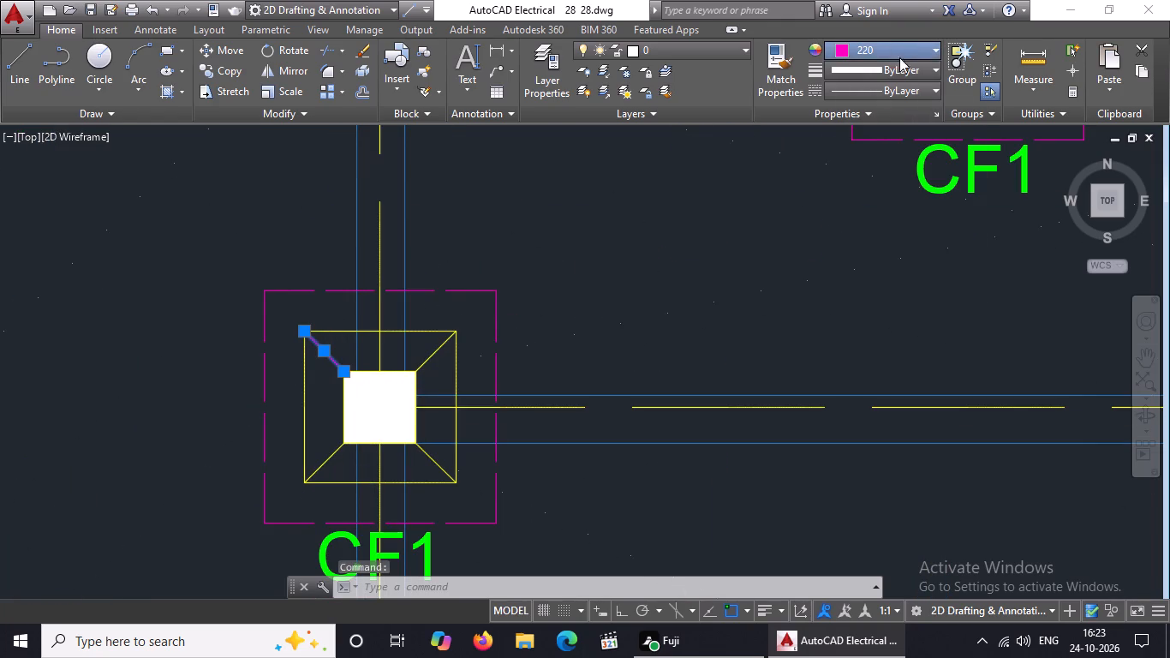
{"action": "left_click", "coordinate": [869, 219]}
{"action": "left_click", "coordinate": [427, 353]}
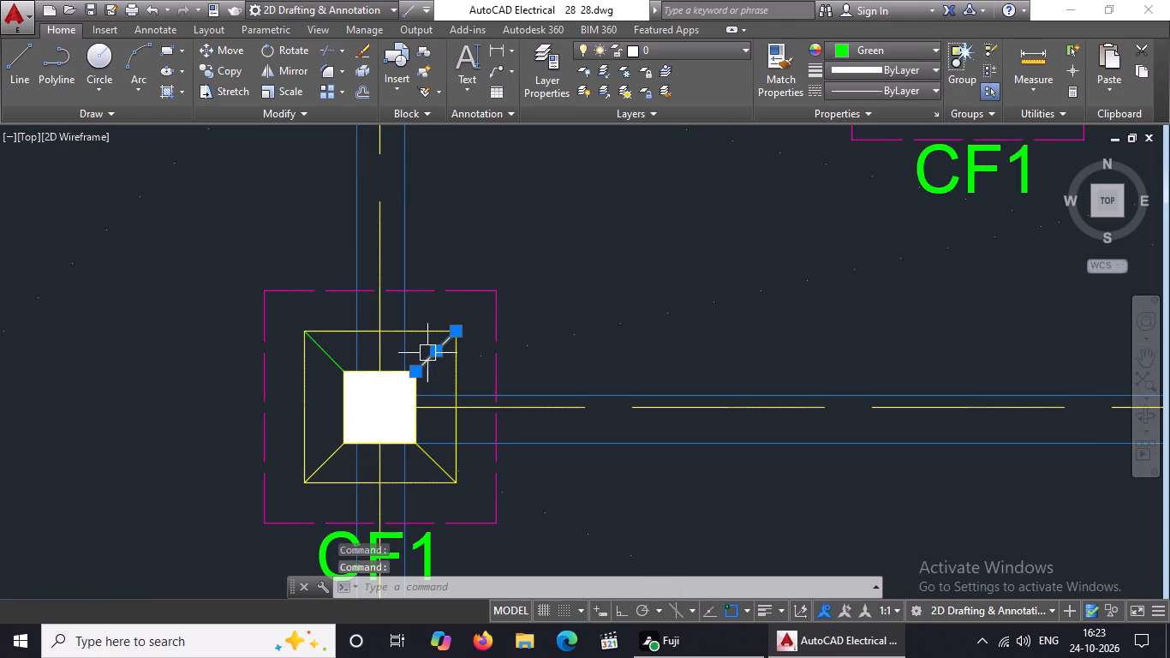
{"action": "left_click", "coordinate": [873, 44]}
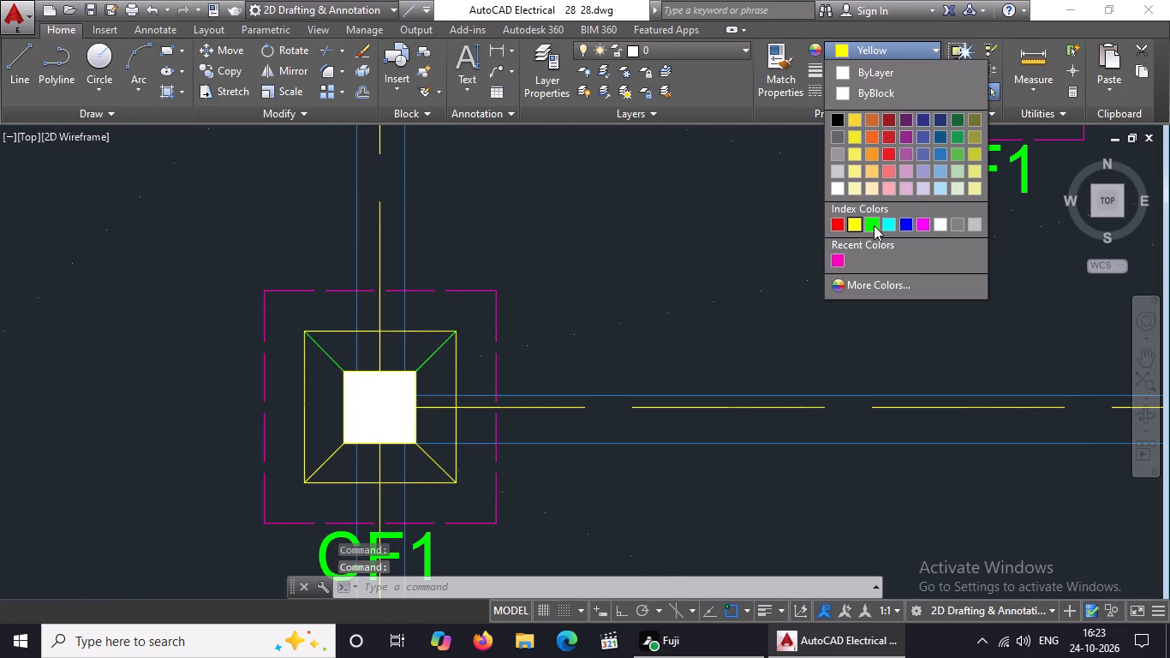
{"action": "left_click", "coordinate": [874, 224]}
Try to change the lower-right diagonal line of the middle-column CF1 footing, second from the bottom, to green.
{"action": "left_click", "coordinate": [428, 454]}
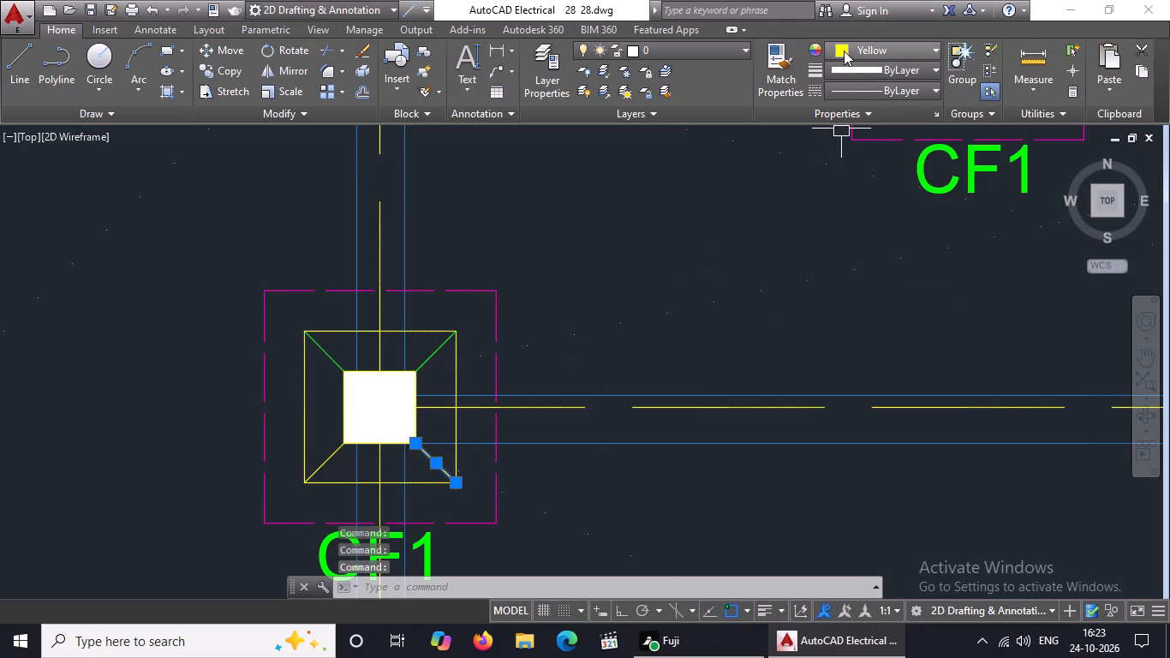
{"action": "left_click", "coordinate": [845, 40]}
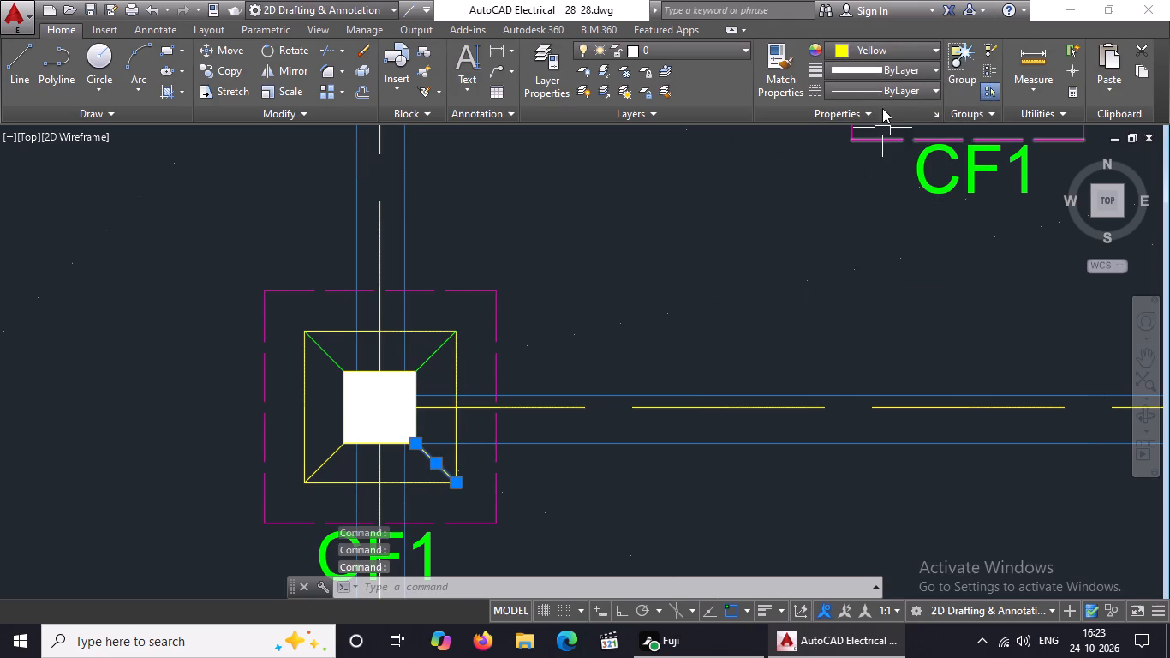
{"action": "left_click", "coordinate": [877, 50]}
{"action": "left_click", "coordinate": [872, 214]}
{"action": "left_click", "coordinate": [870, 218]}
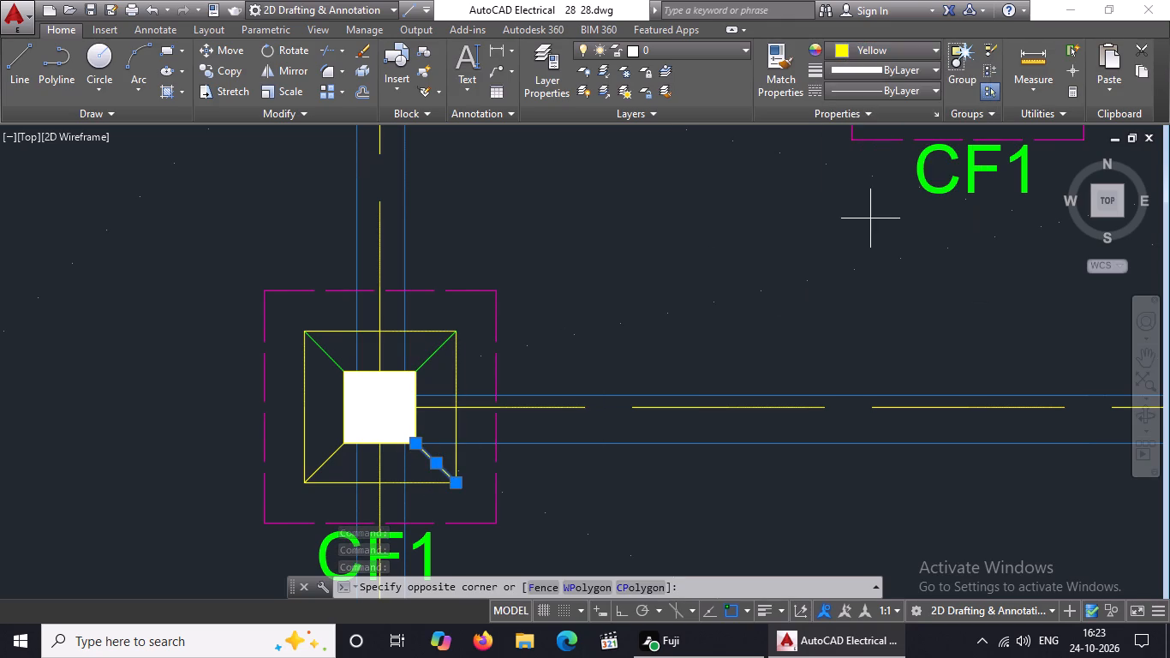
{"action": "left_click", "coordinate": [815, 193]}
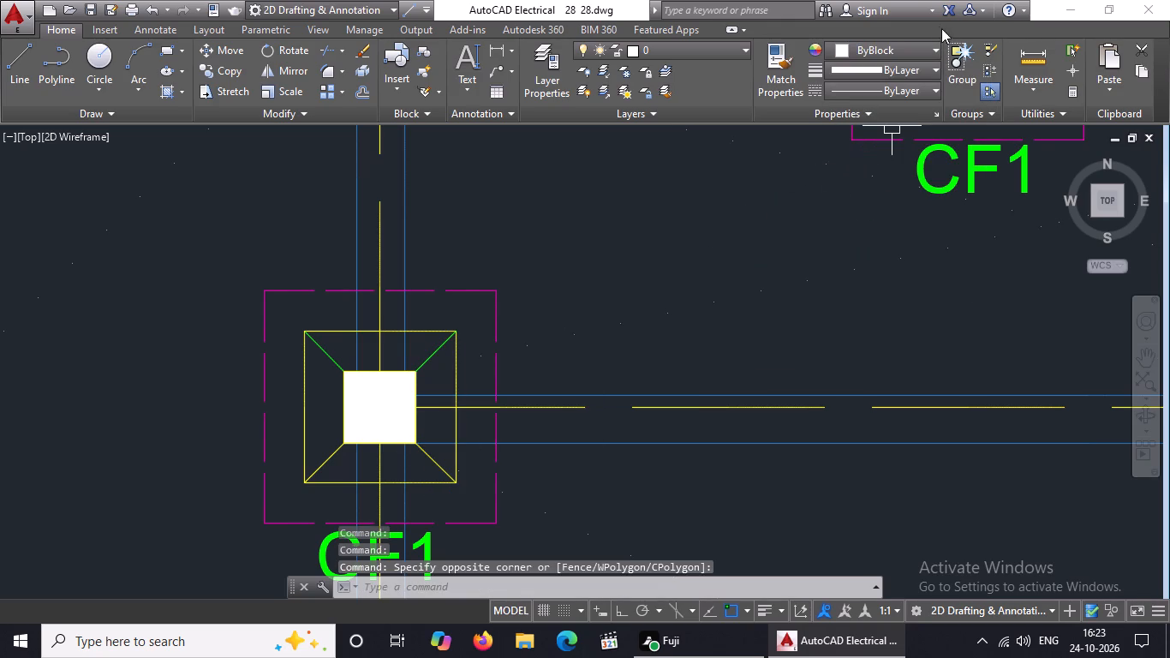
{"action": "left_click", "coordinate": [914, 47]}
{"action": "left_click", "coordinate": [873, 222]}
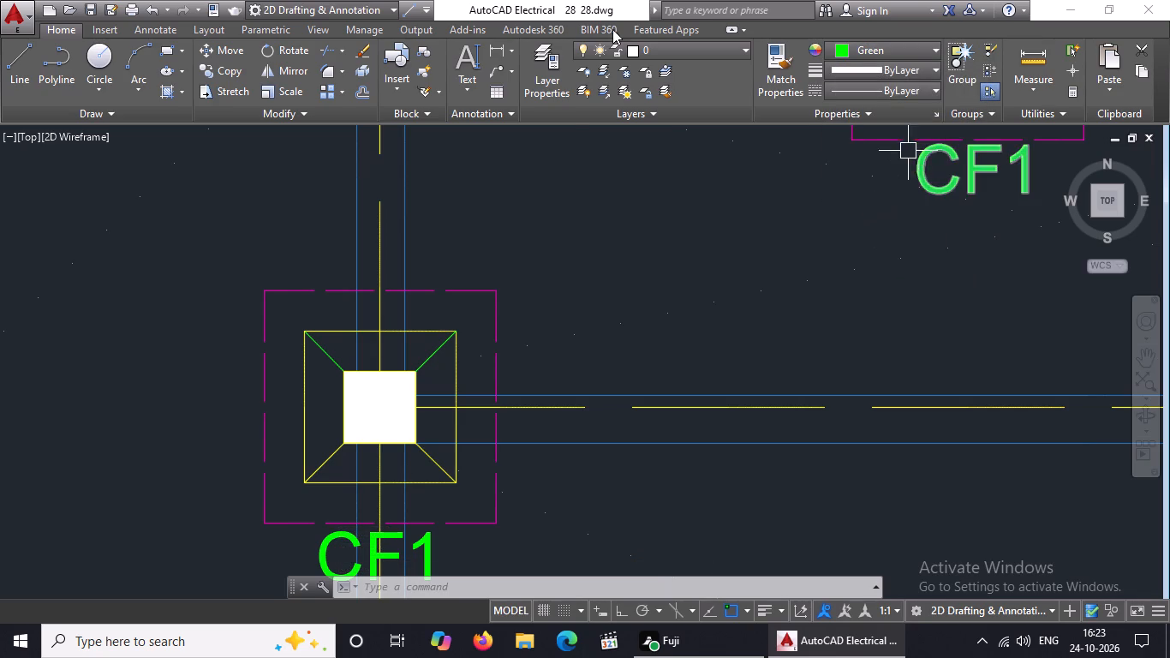
Change the lower-right and lower-left diagonal lines of the middle-column CF1 footing, second from the bottom, to green.
{"action": "left_click", "coordinate": [433, 456]}
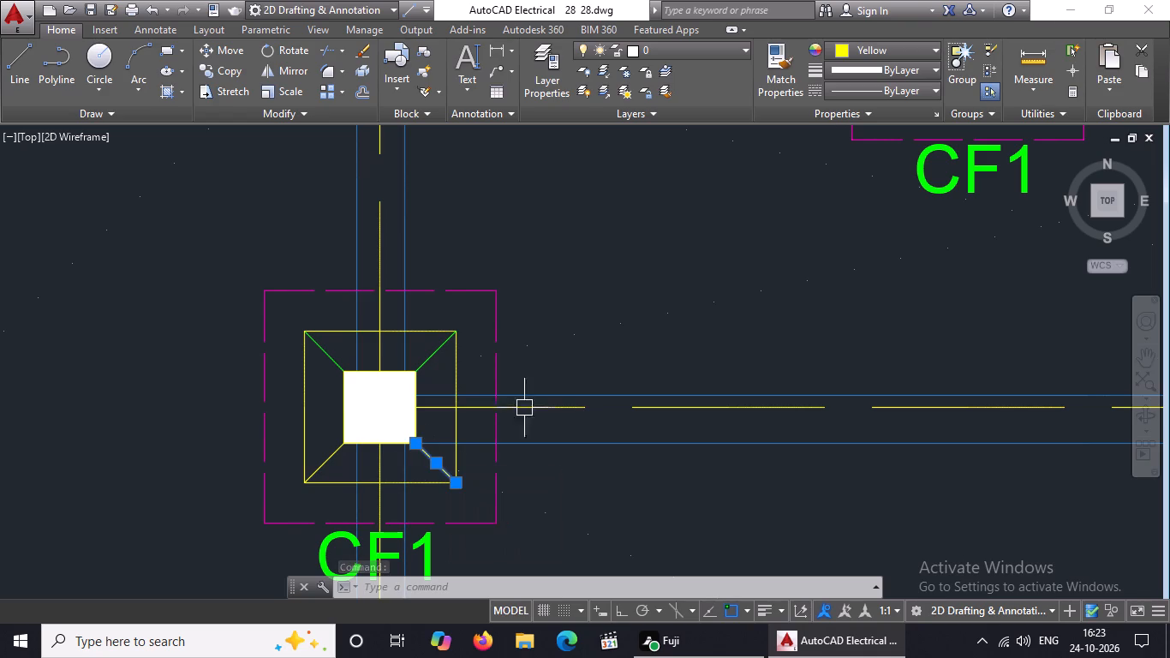
{"action": "left_click", "coordinate": [919, 51]}
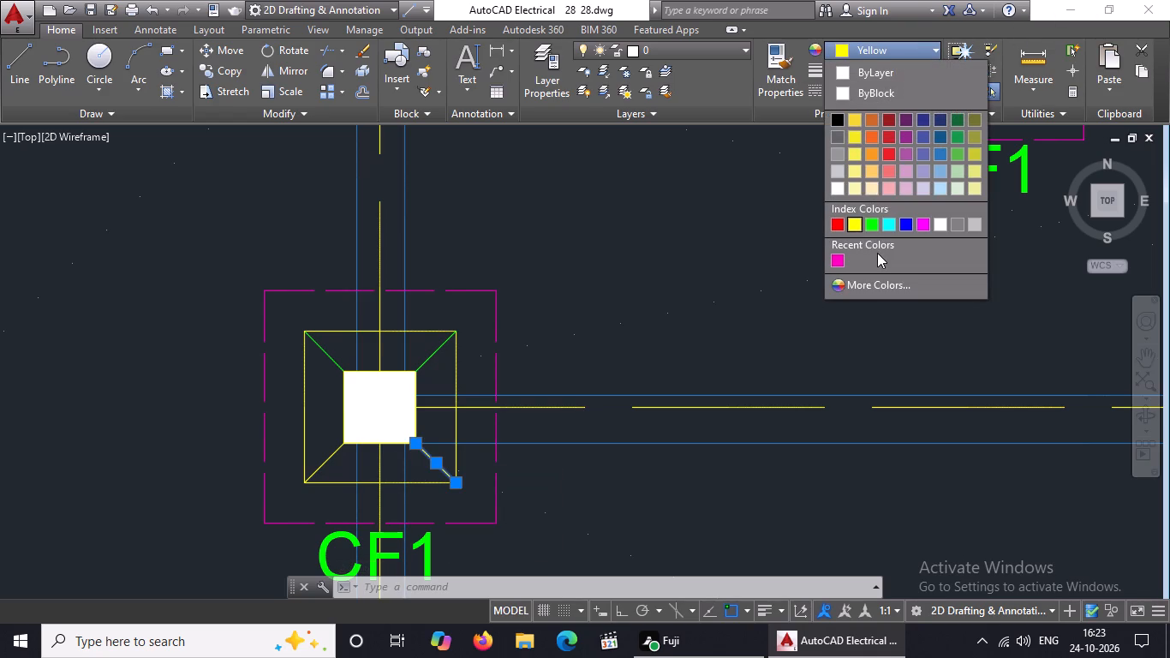
{"action": "left_click", "coordinate": [869, 228]}
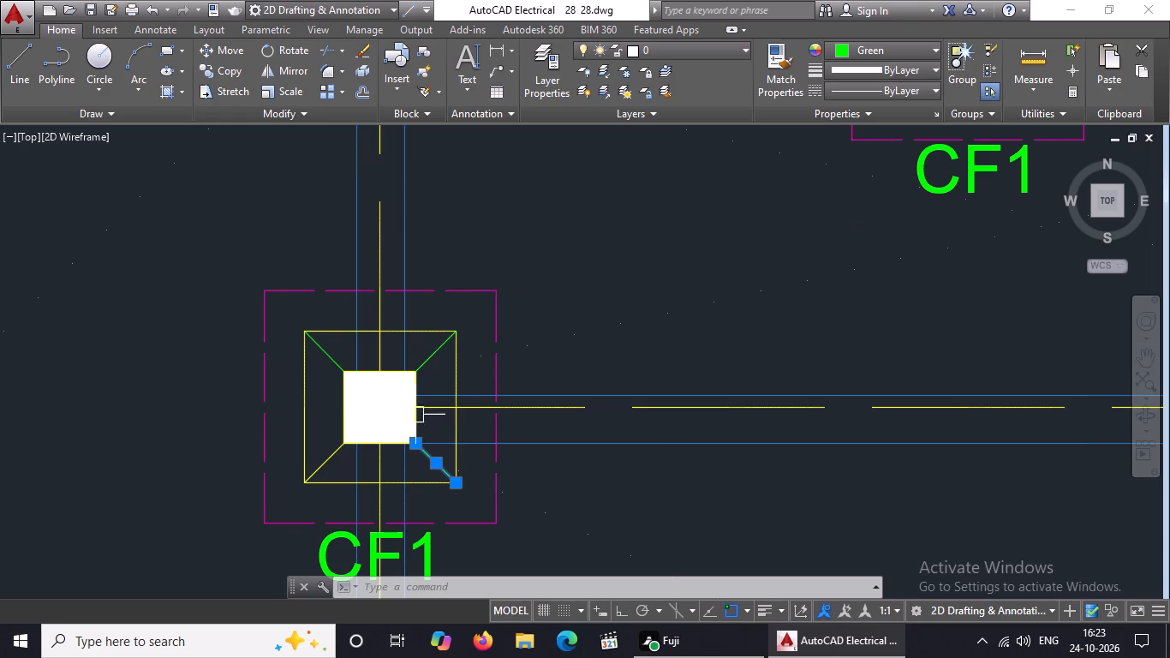
{"action": "left_click", "coordinate": [331, 457]}
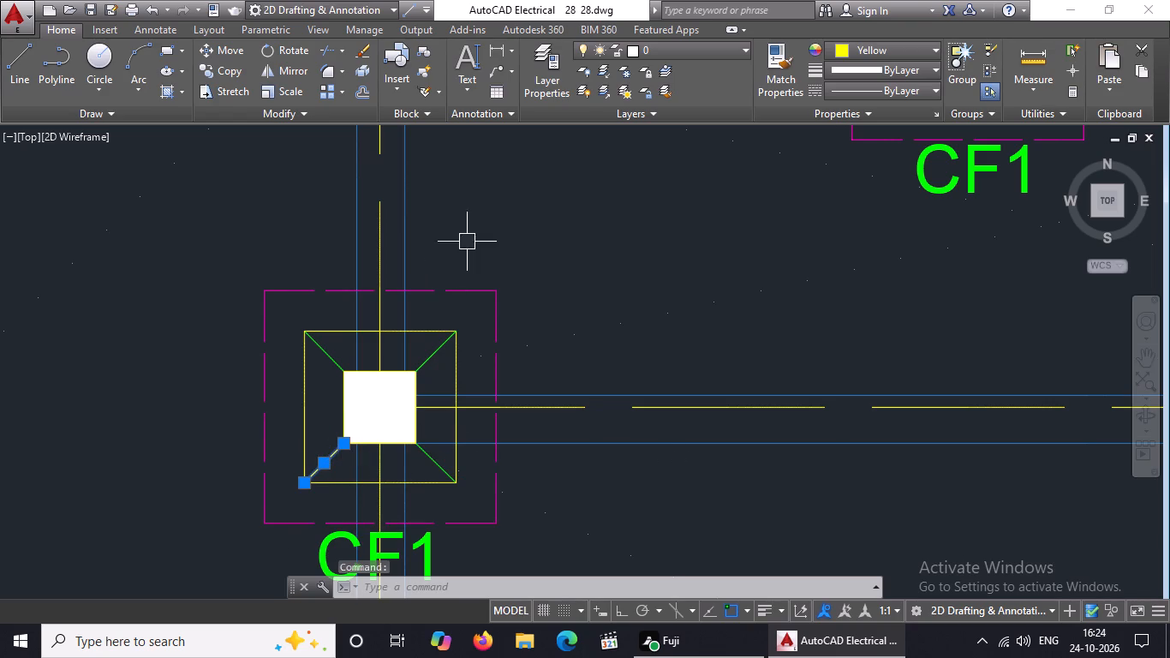
{"action": "left_click", "coordinate": [868, 44]}
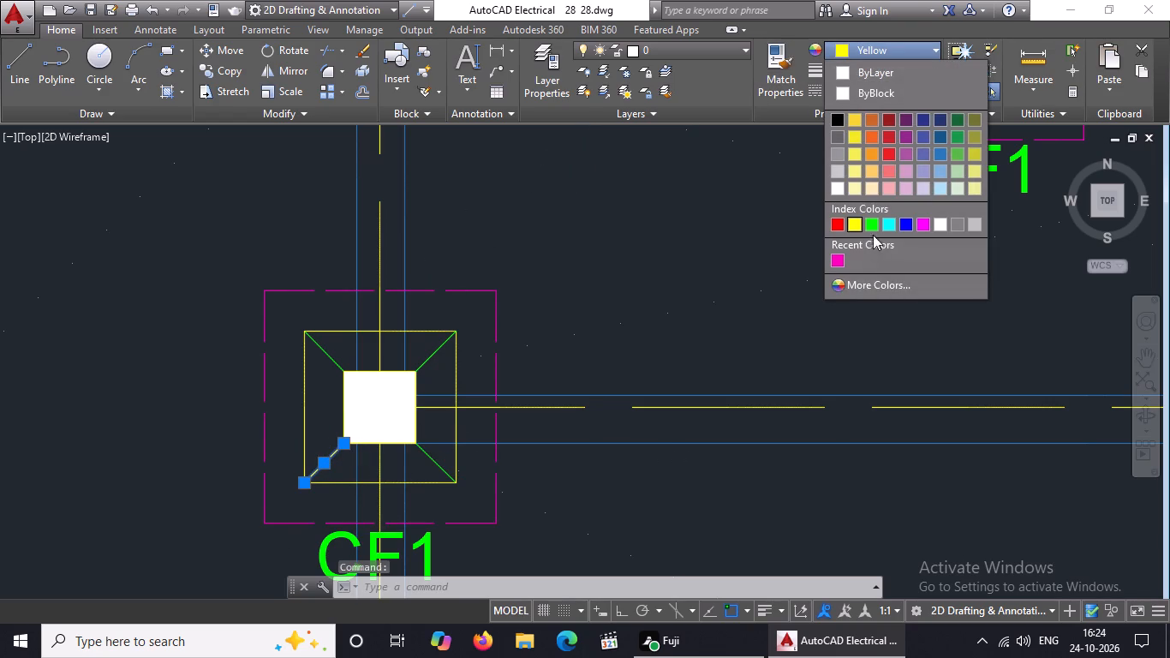
{"action": "left_click", "coordinate": [875, 224]}
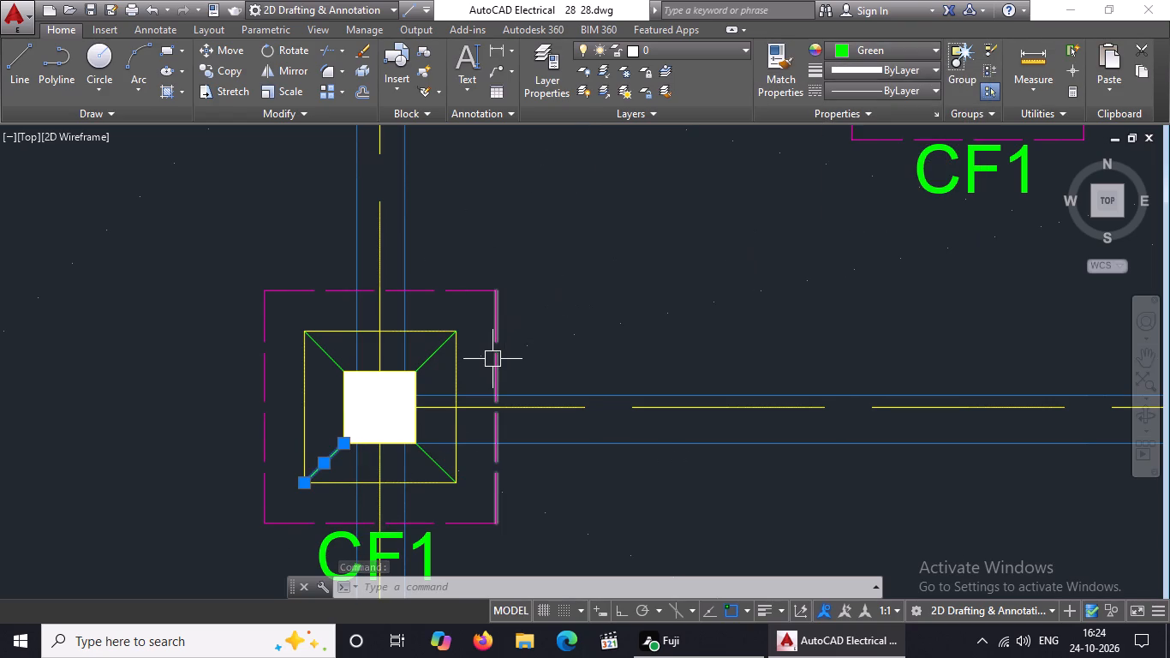
{"action": "key", "text": "Escape"}
Change the upper-left and upper-right diagonal lines of the left-column CF1 footing, second from the bottom, to green.
{"action": "scroll", "coordinate": [492, 362], "scroll_direction": "down", "scroll_amount": 4}
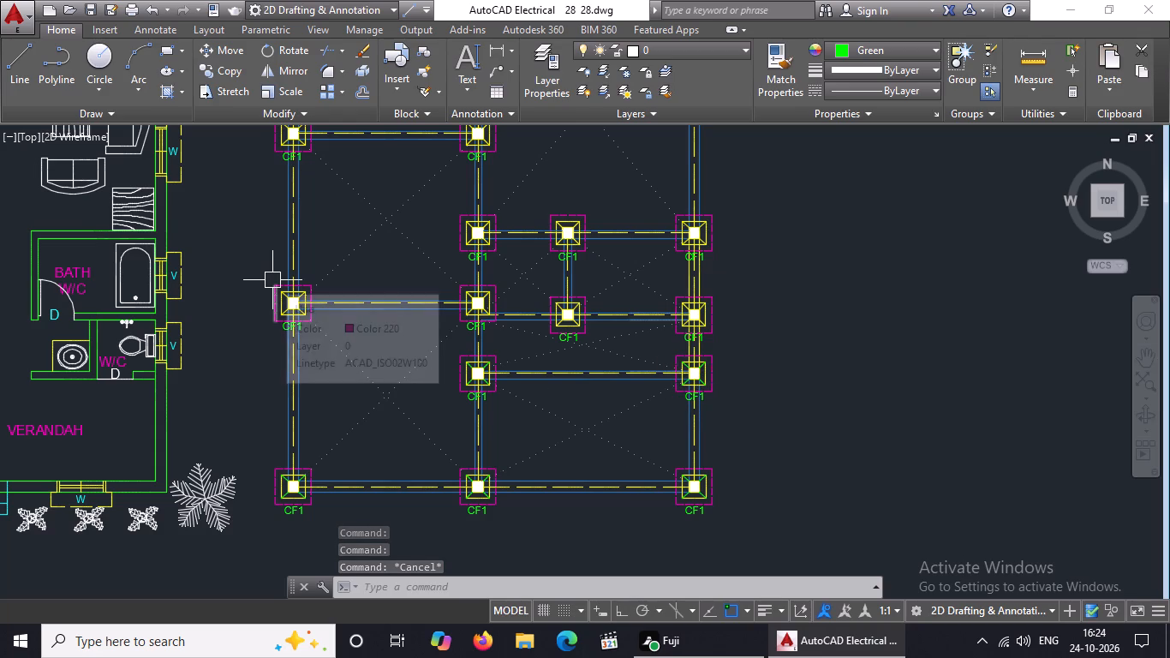
{"action": "scroll", "coordinate": [272, 280], "scroll_direction": "up", "scroll_amount": 6}
{"action": "left_click", "coordinate": [337, 361]}
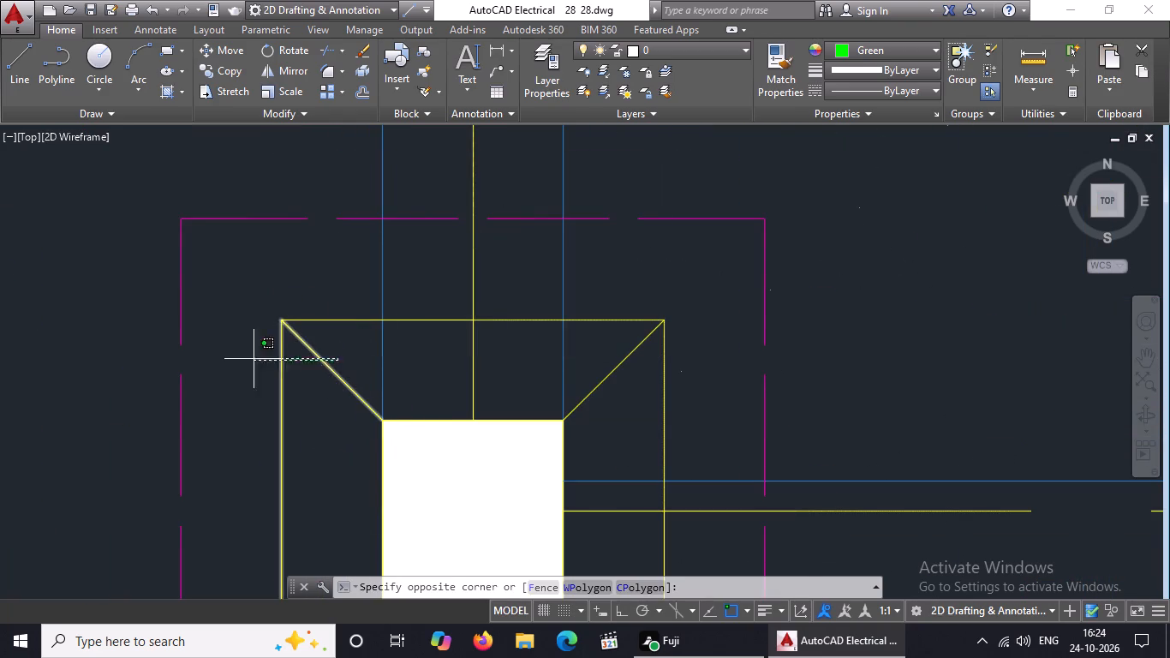
{"action": "key", "text": "Escape"}
{"action": "left_click", "coordinate": [319, 356]}
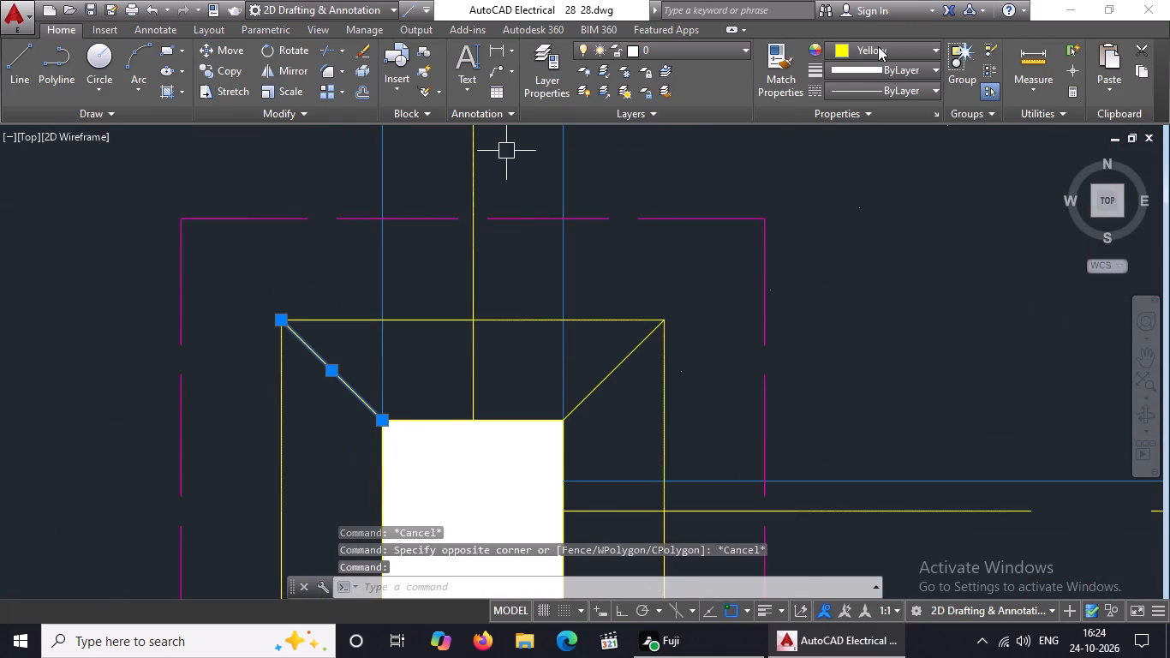
{"action": "left_click", "coordinate": [878, 46]}
{"action": "left_click", "coordinate": [871, 215]}
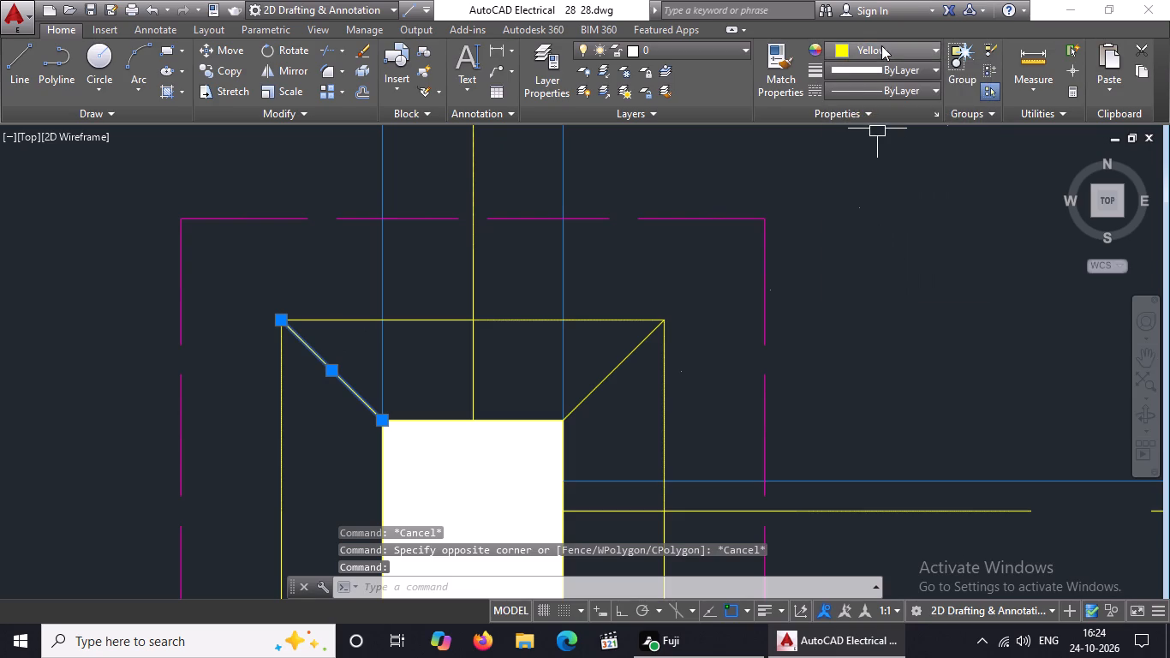
{"action": "left_click", "coordinate": [881, 45]}
{"action": "left_click", "coordinate": [873, 227]}
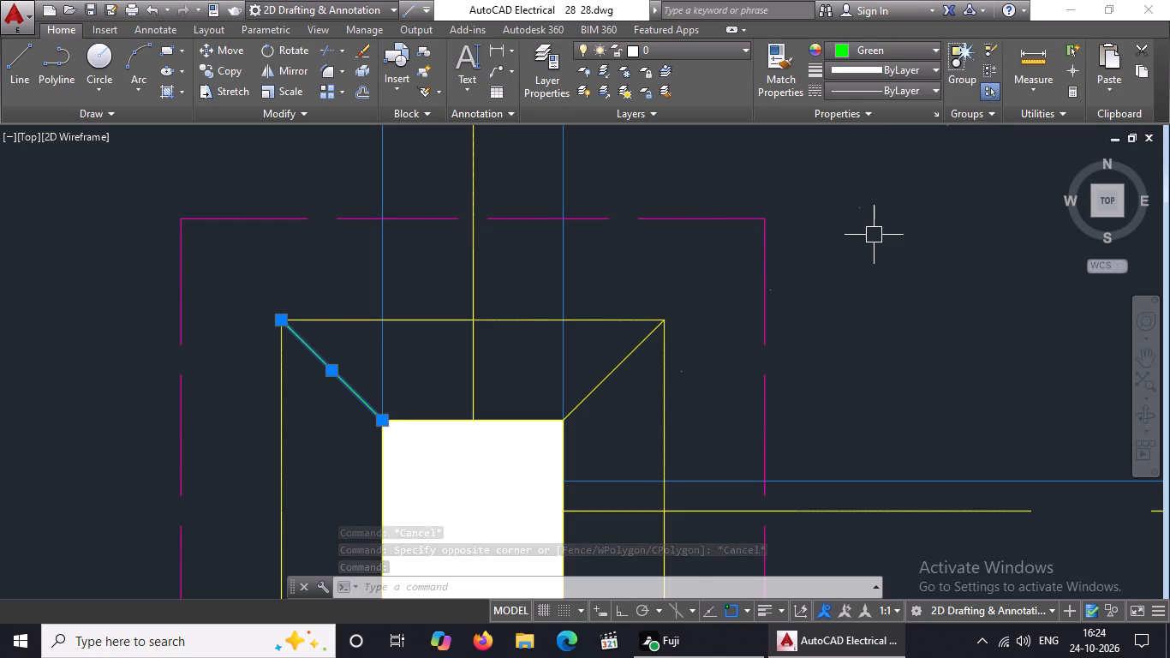
{"action": "left_click", "coordinate": [597, 381]}
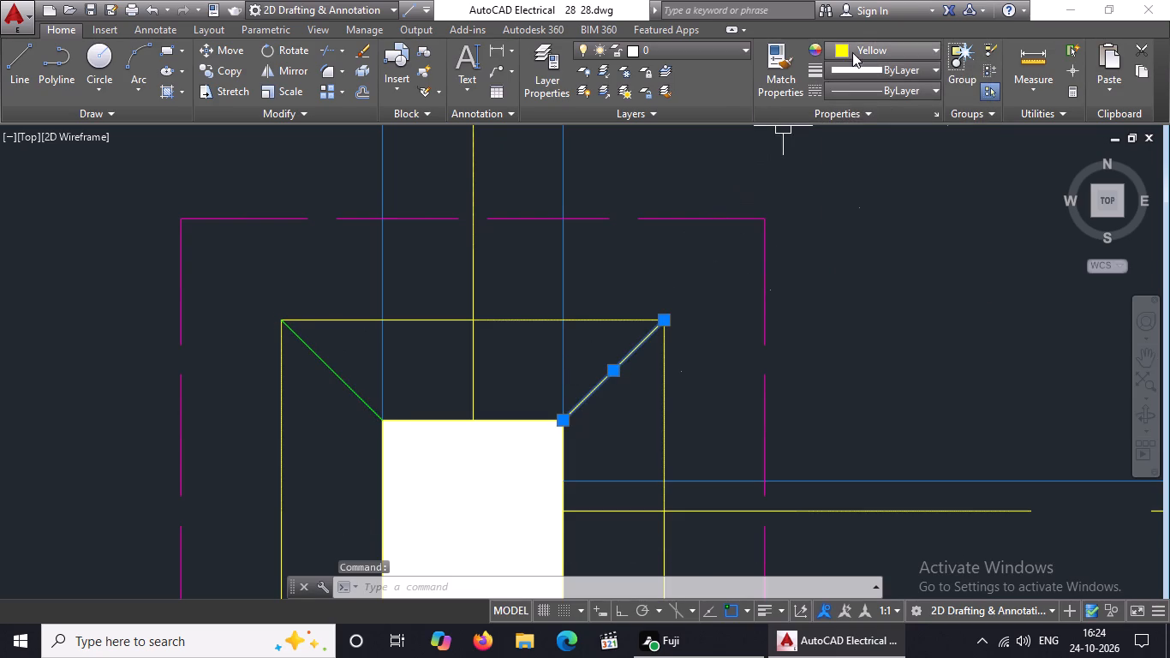
{"action": "left_click", "coordinate": [857, 50]}
{"action": "left_click", "coordinate": [875, 217]}
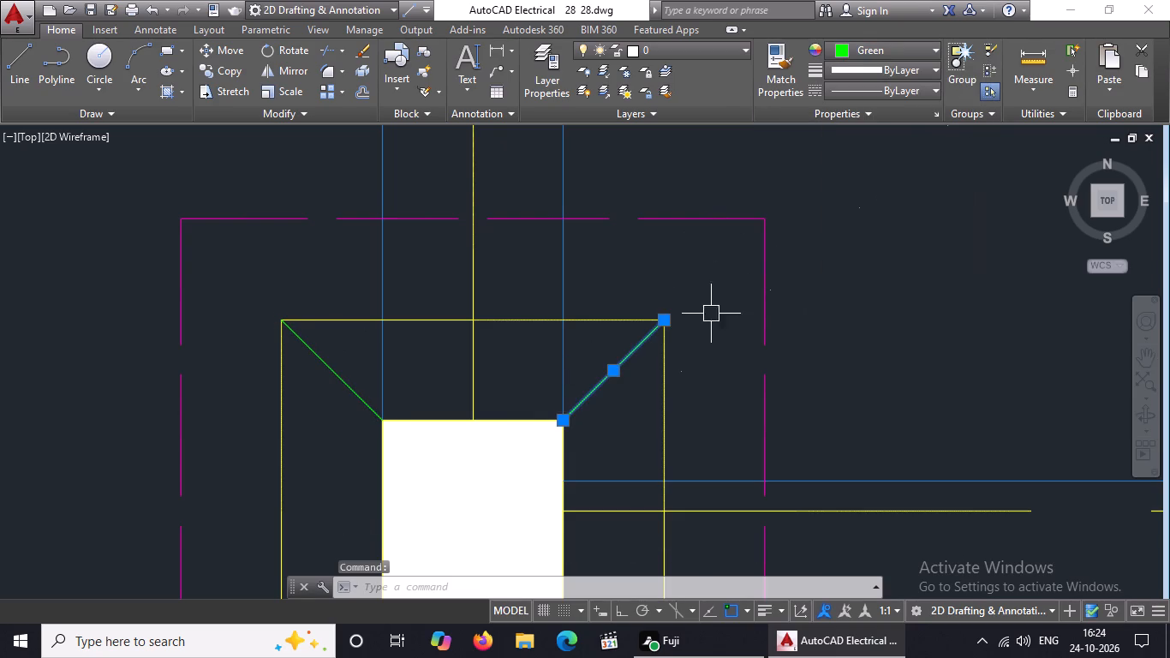
Change the lower-right and lower-left diagonal lines of the left-column CF1 footing, second from the bottom, to green.
{"action": "scroll", "coordinate": [709, 302], "scroll_direction": "down", "scroll_amount": 2}
{"action": "scroll", "coordinate": [658, 436], "scroll_direction": "up", "scroll_amount": 2}
{"action": "left_click", "coordinate": [671, 428]}
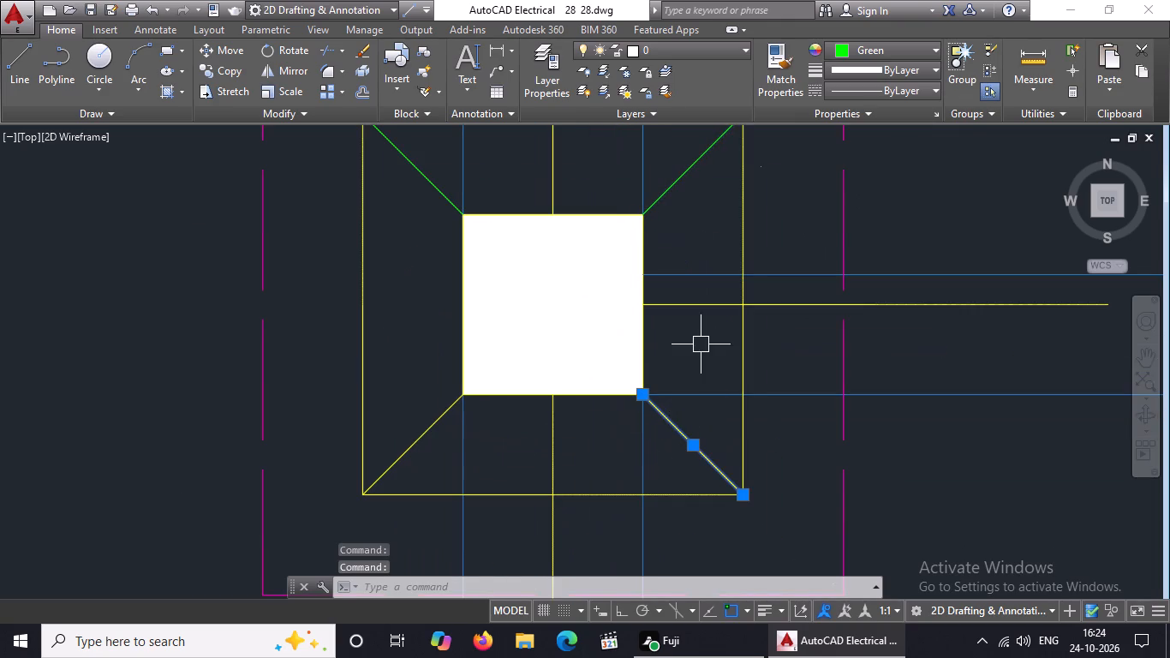
{"action": "left_click", "coordinate": [859, 51]}
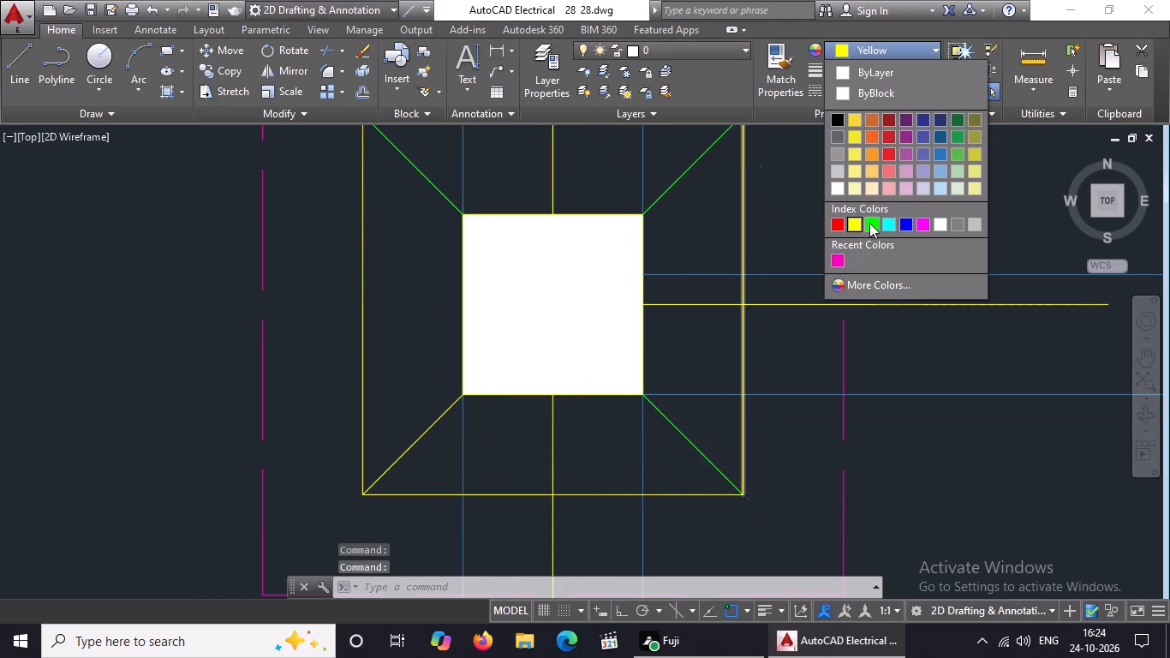
{"action": "left_click", "coordinate": [869, 223]}
{"action": "key", "text": "Escape"}
{"action": "left_click", "coordinate": [415, 440]}
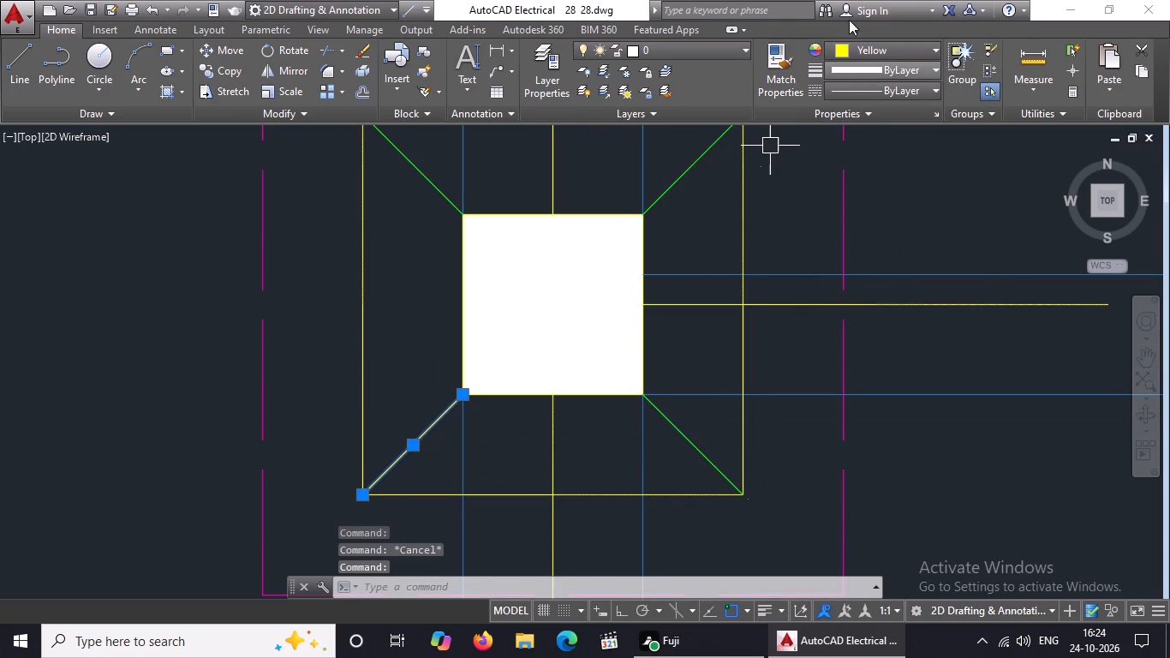
{"action": "left_click", "coordinate": [865, 48]}
{"action": "left_click", "coordinate": [873, 224]}
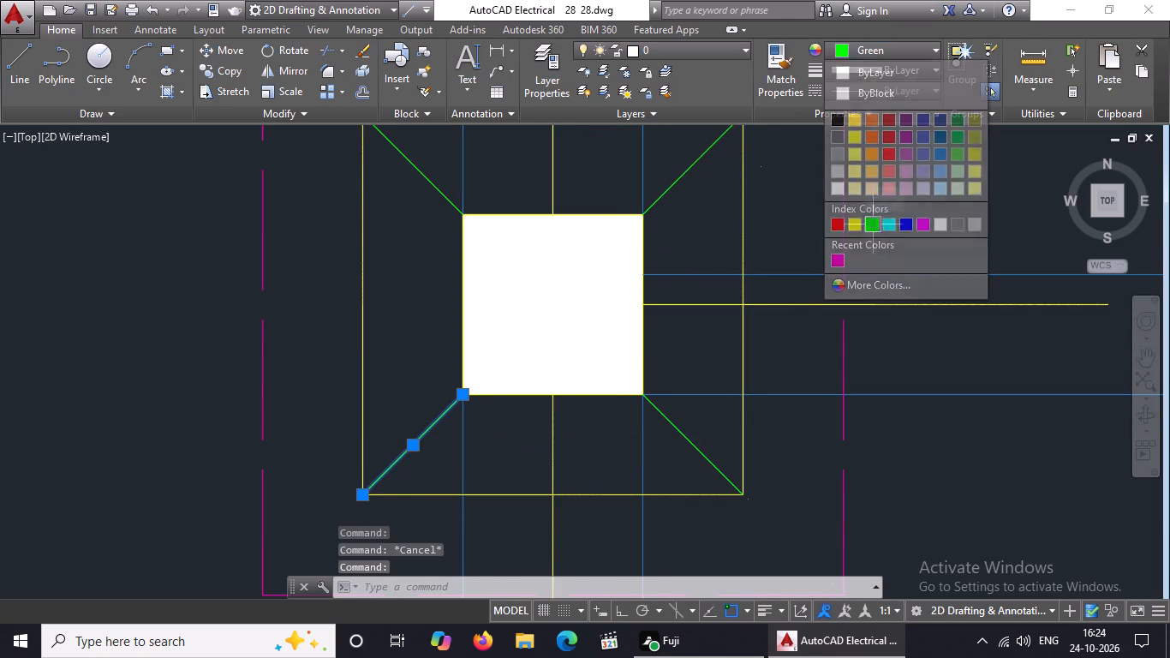
{"action": "key", "text": "Escape"}
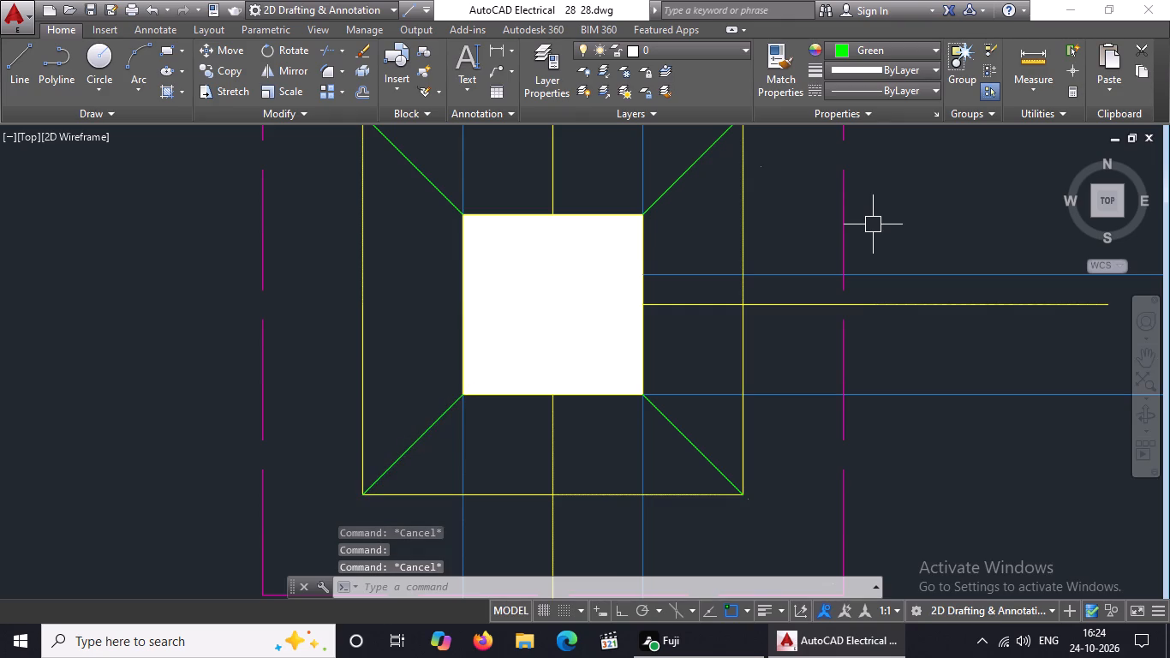
Change the lower-left and lower-right diagonal lines of the middle-column CF1 footing, third from the bottom, to green.
{"action": "scroll", "coordinate": [815, 363], "scroll_direction": "down", "scroll_amount": 7}
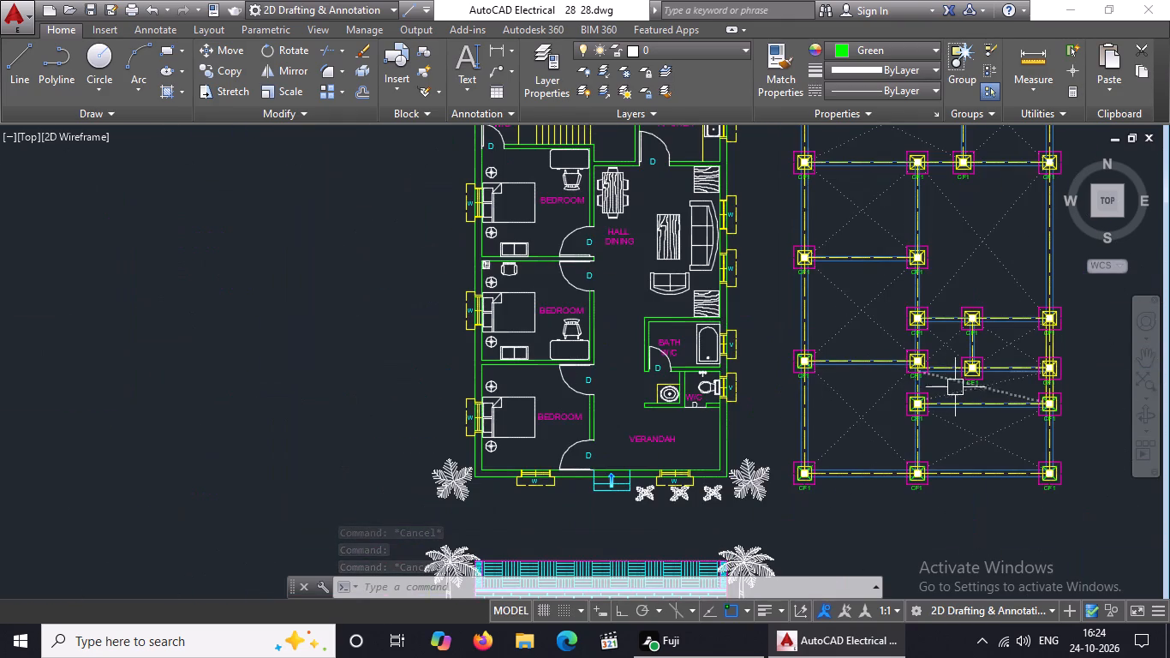
{"action": "scroll", "coordinate": [1075, 378], "scroll_direction": "up", "scroll_amount": 4}
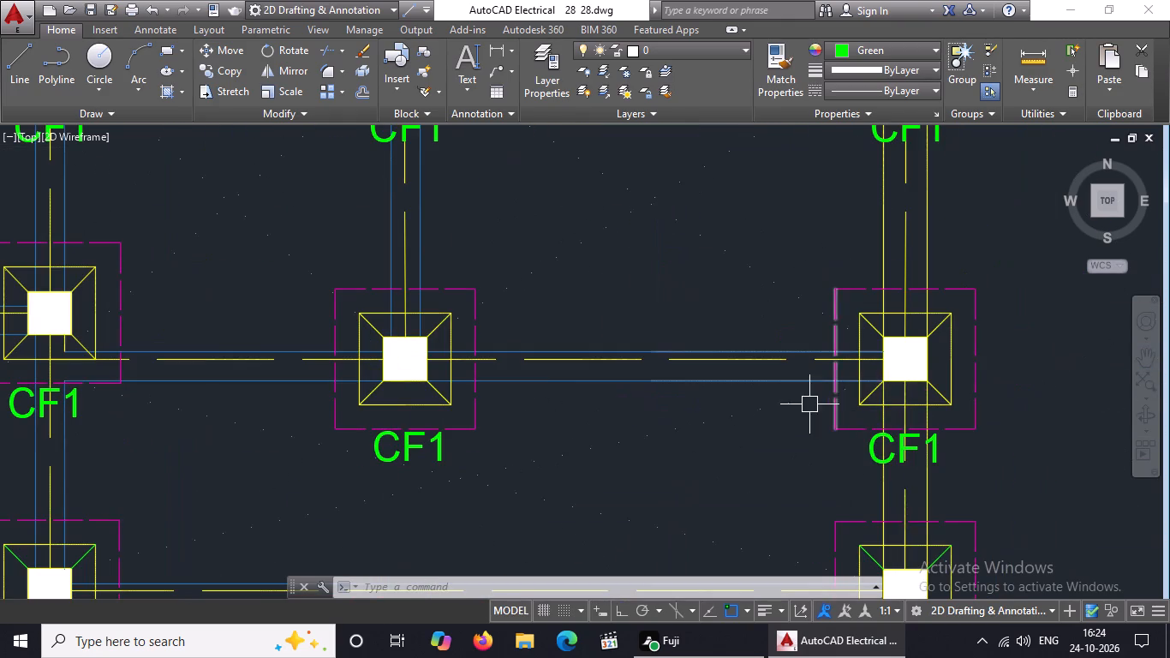
{"action": "scroll", "coordinate": [58, 407], "scroll_direction": "down", "scroll_amount": 2}
{"action": "scroll", "coordinate": [26, 398], "scroll_direction": "up", "scroll_amount": 5}
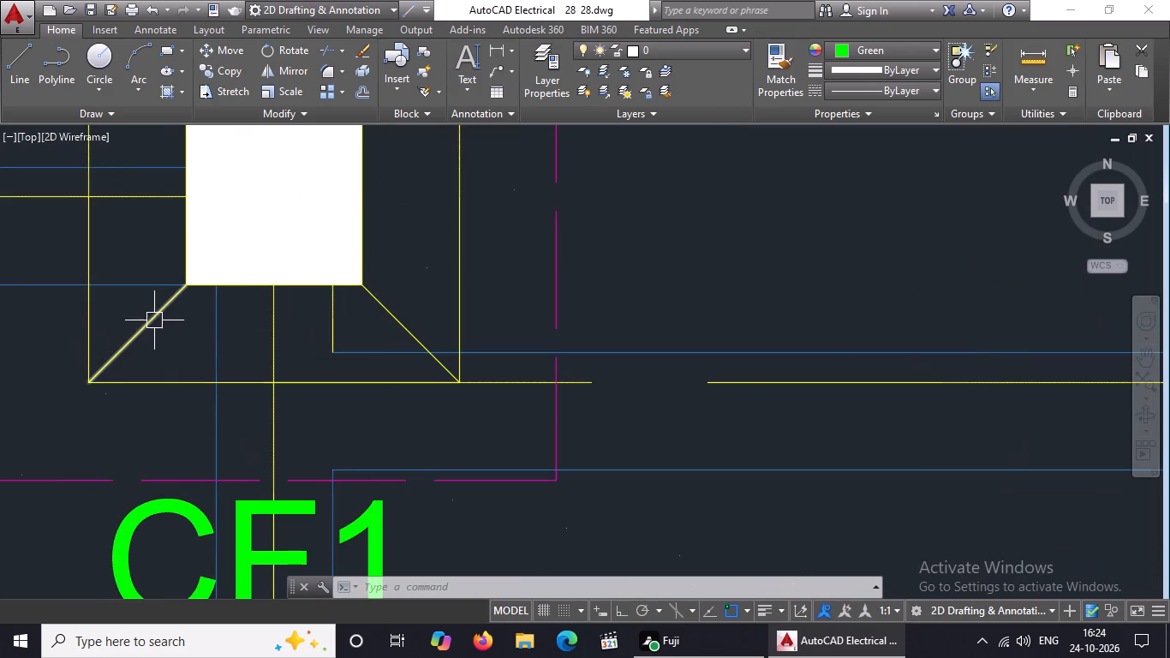
{"action": "left_click", "coordinate": [152, 320]}
{"action": "left_click_drag", "start_coordinate": [911, 42], "coordinate": [910, 53]}
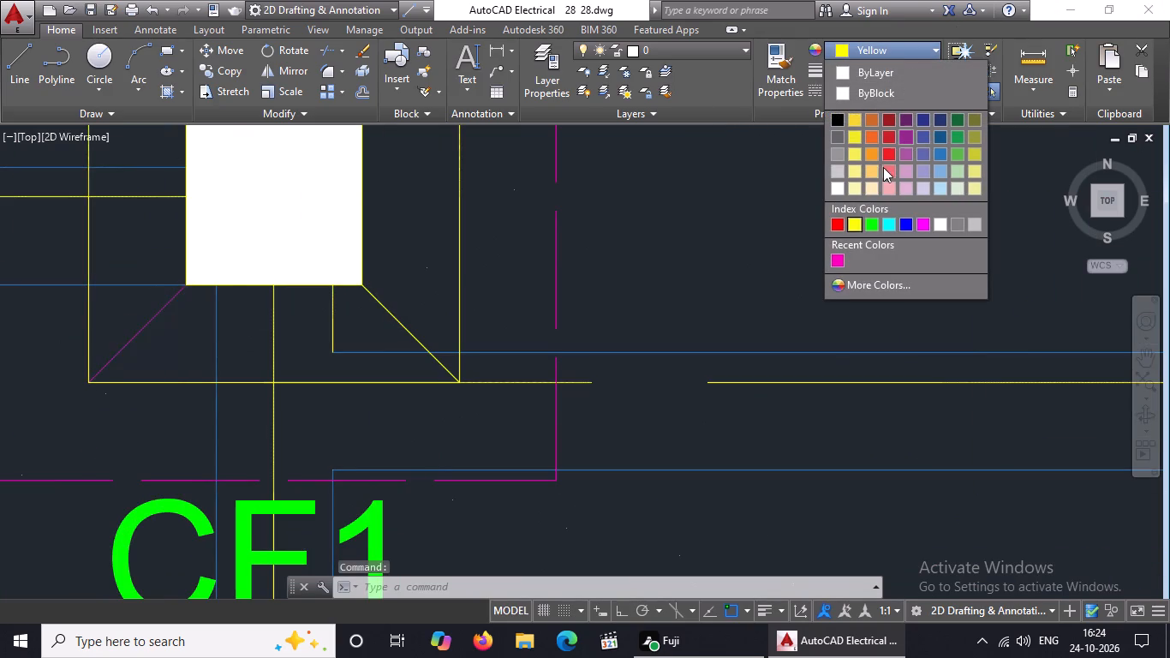
{"action": "left_click", "coordinate": [874, 222]}
{"action": "key", "text": "Escape"}
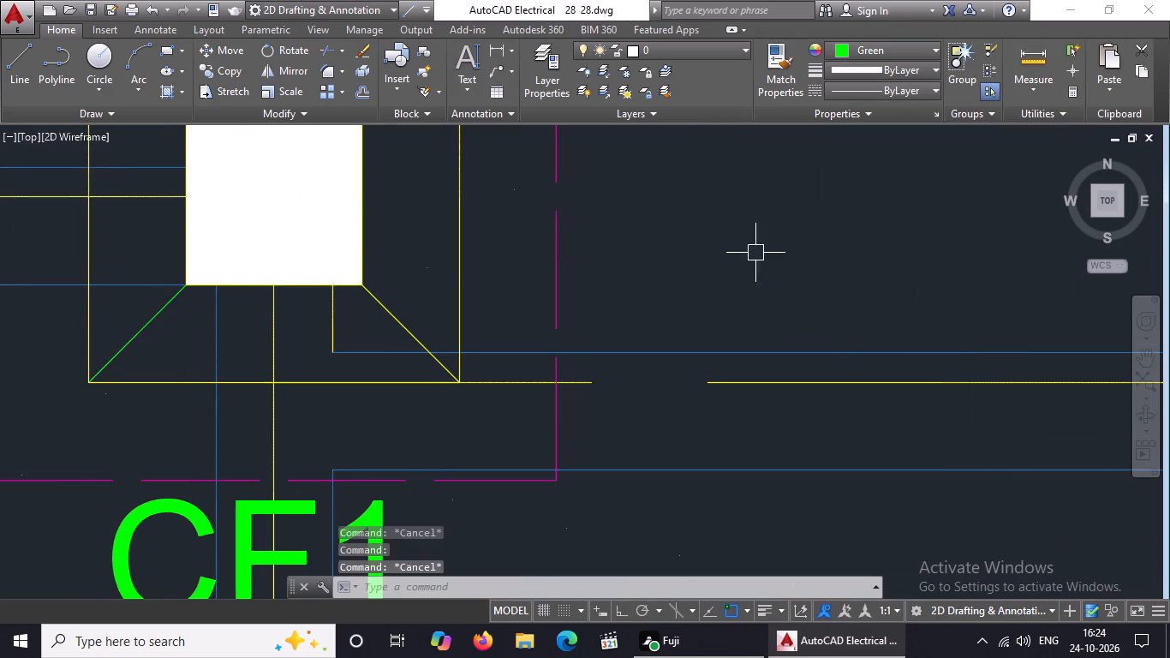
{"action": "left_click", "coordinate": [378, 308]}
{"action": "left_click", "coordinate": [892, 46]}
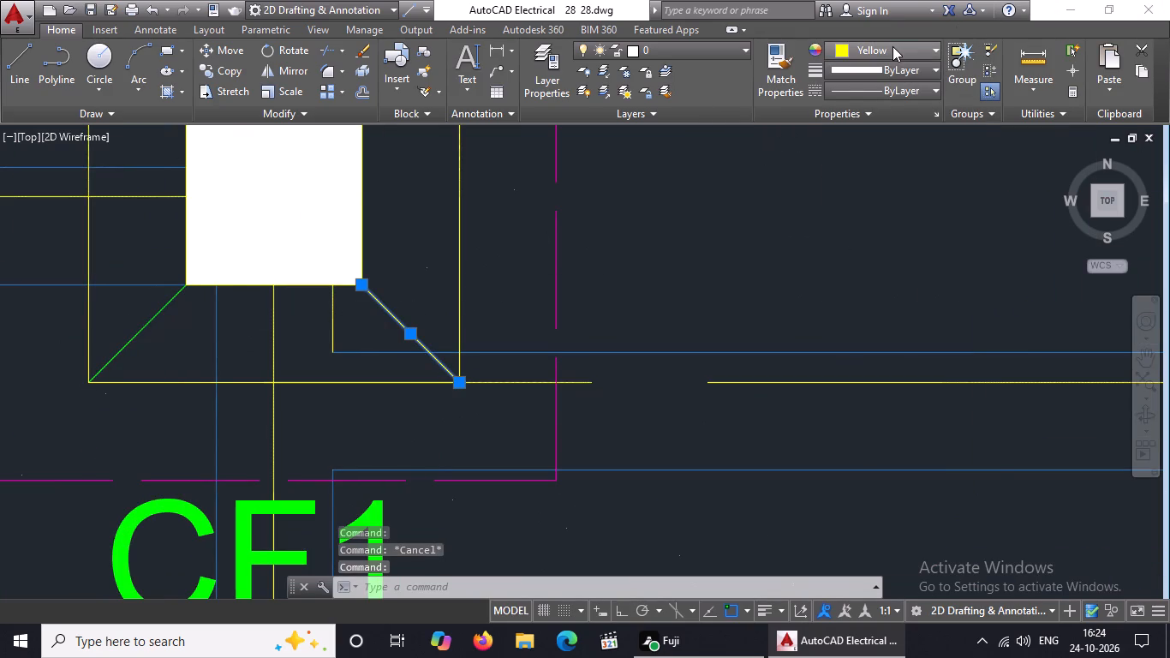
{"action": "left_click", "coordinate": [872, 223]}
{"action": "key", "text": "Escape"}
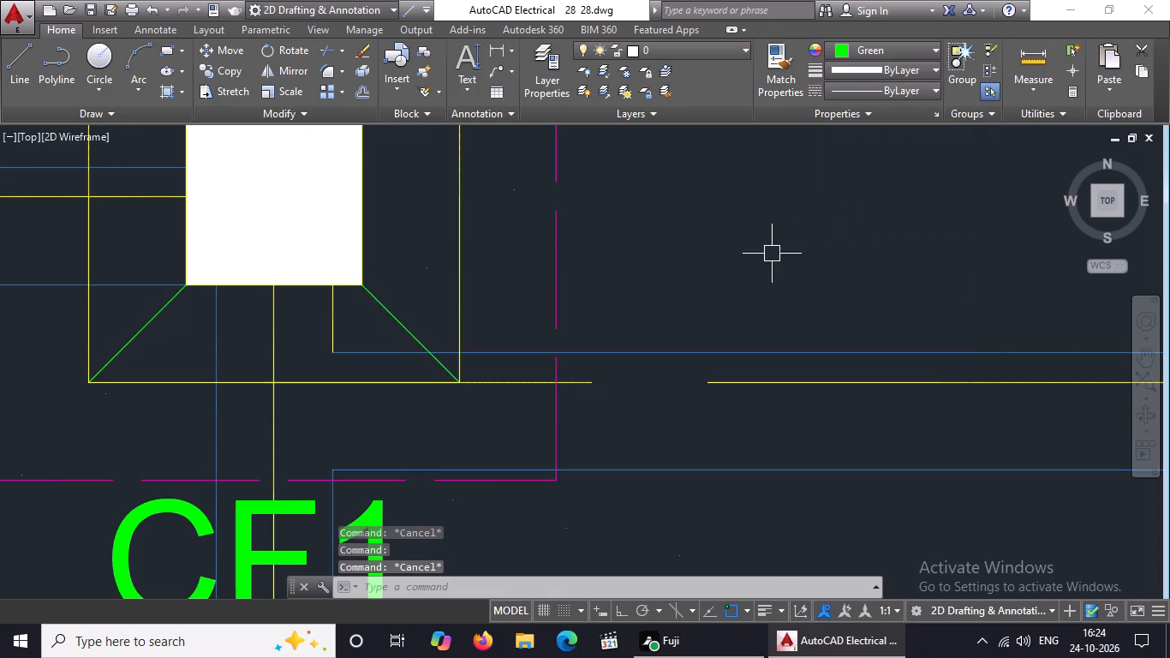
Change the upper-right and upper-left diagonal lines of the middle-column CF1 footing, third from the bottom, to green.
{"action": "scroll", "coordinate": [695, 260], "scroll_direction": "down", "scroll_amount": 2}
{"action": "left_click", "coordinate": [570, 184]}
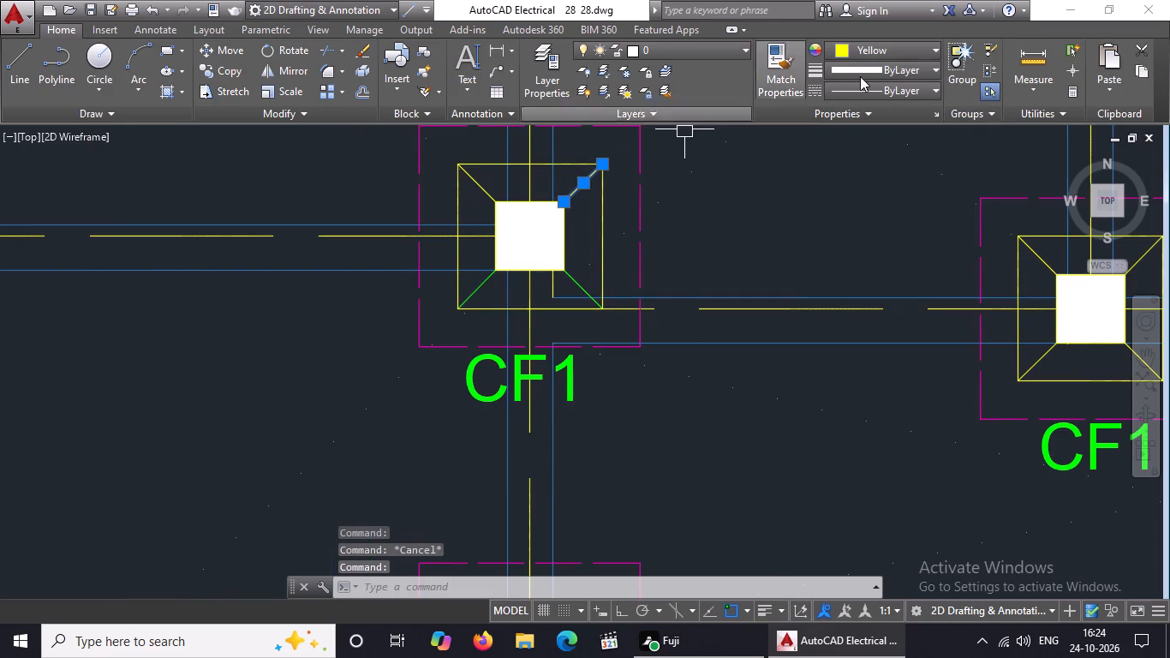
{"action": "left_click", "coordinate": [888, 45]}
{"action": "left_click", "coordinate": [875, 222]}
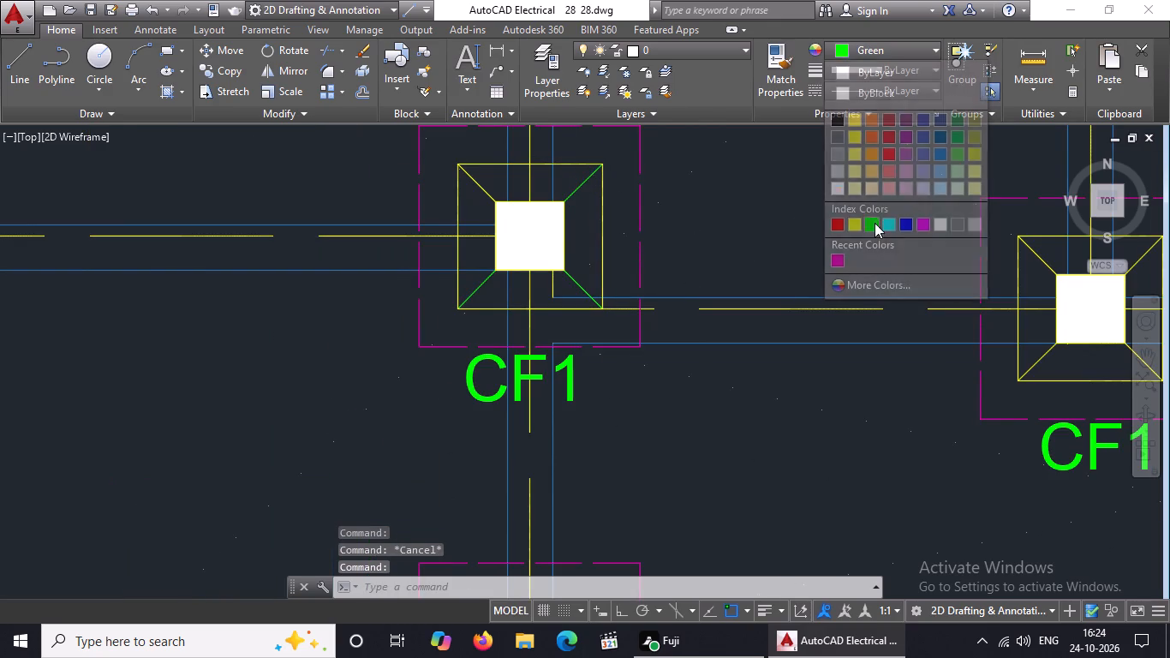
{"action": "key", "text": "Escape"}
{"action": "left_click", "coordinate": [476, 189]}
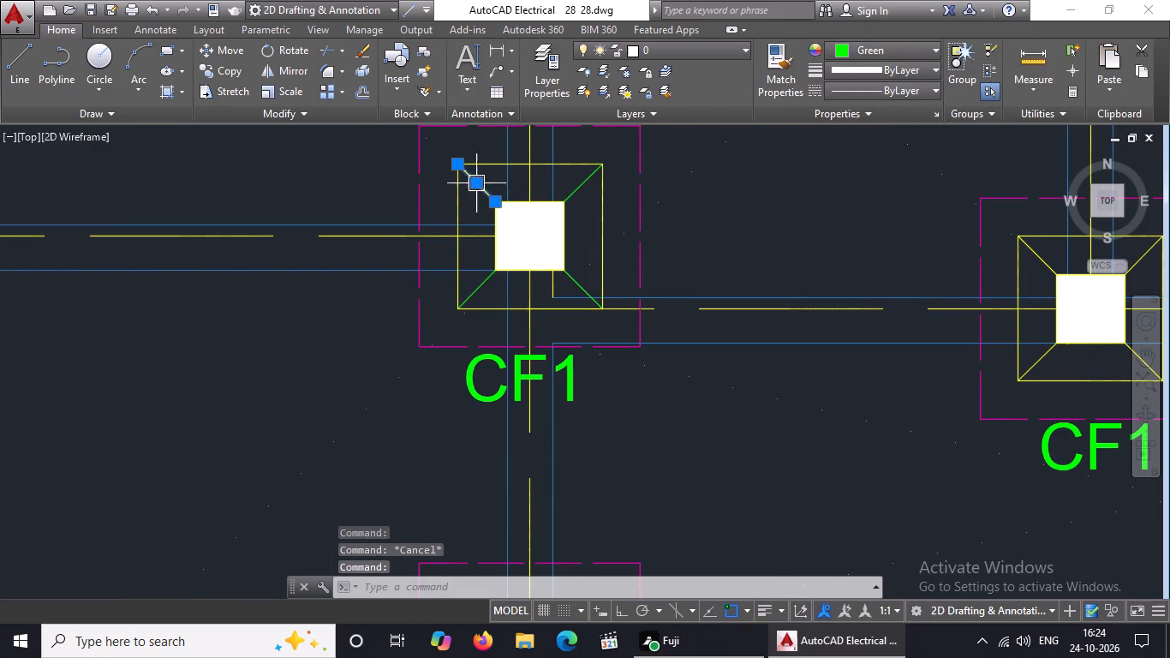
{"action": "left_click", "coordinate": [887, 43]}
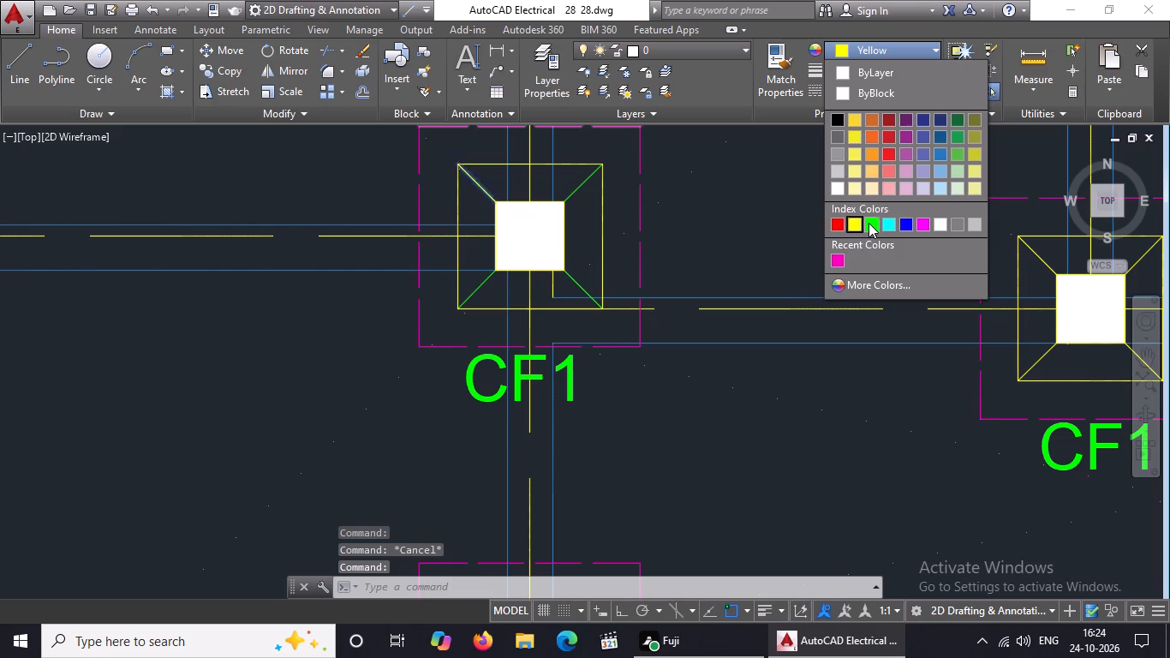
{"action": "left_click", "coordinate": [870, 222]}
{"action": "scroll", "coordinate": [745, 276], "scroll_direction": "down", "scroll_amount": 4}
{"action": "key", "text": "Escape"}
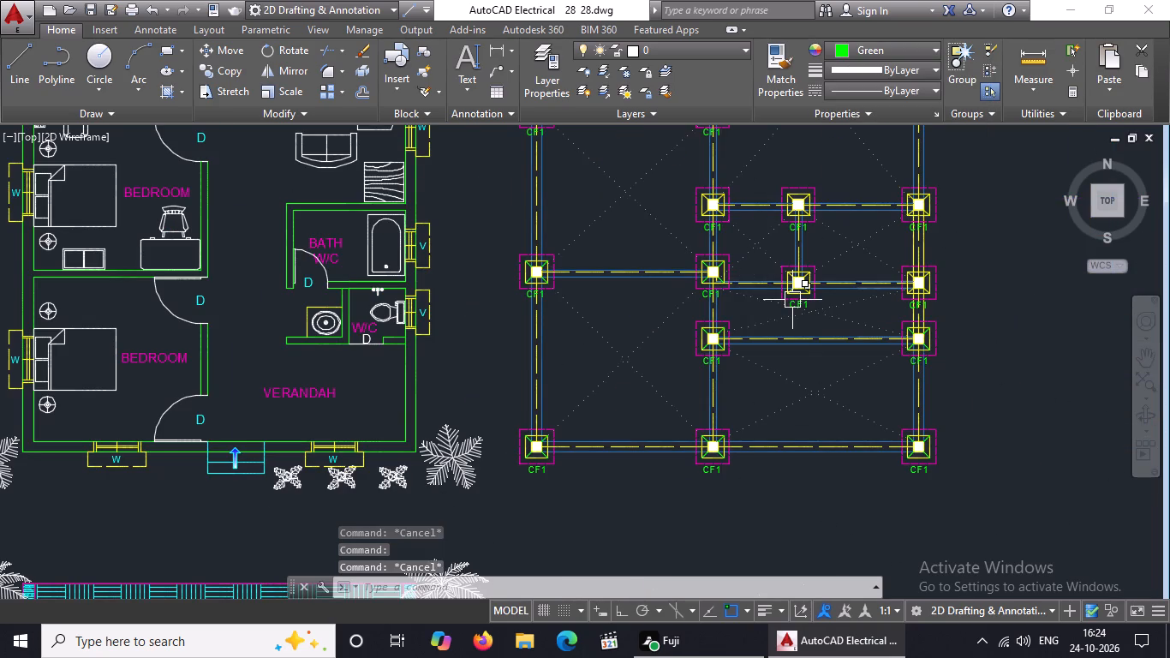
Change the lower-left and lower-right diagonal lines of the lower CF1 footing between the middle and right columns to green.
{"action": "scroll", "coordinate": [803, 298], "scroll_direction": "up", "scroll_amount": 5}
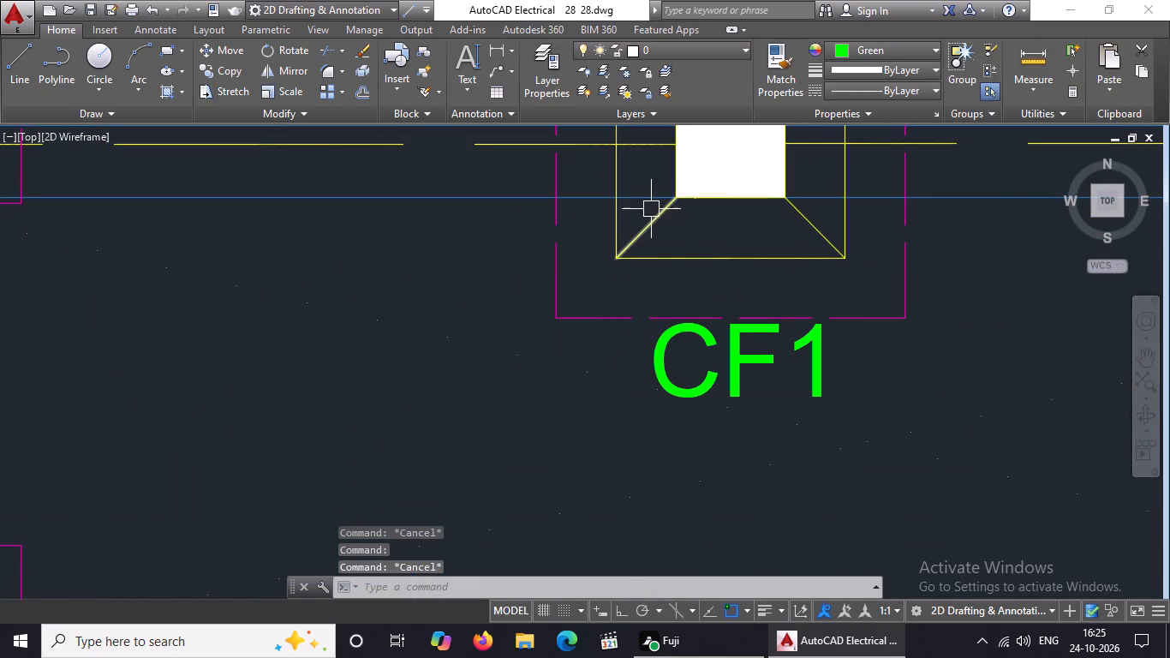
{"action": "left_click", "coordinate": [650, 210]}
{"action": "left_click_drag", "start_coordinate": [867, 48], "coordinate": [870, 65]}
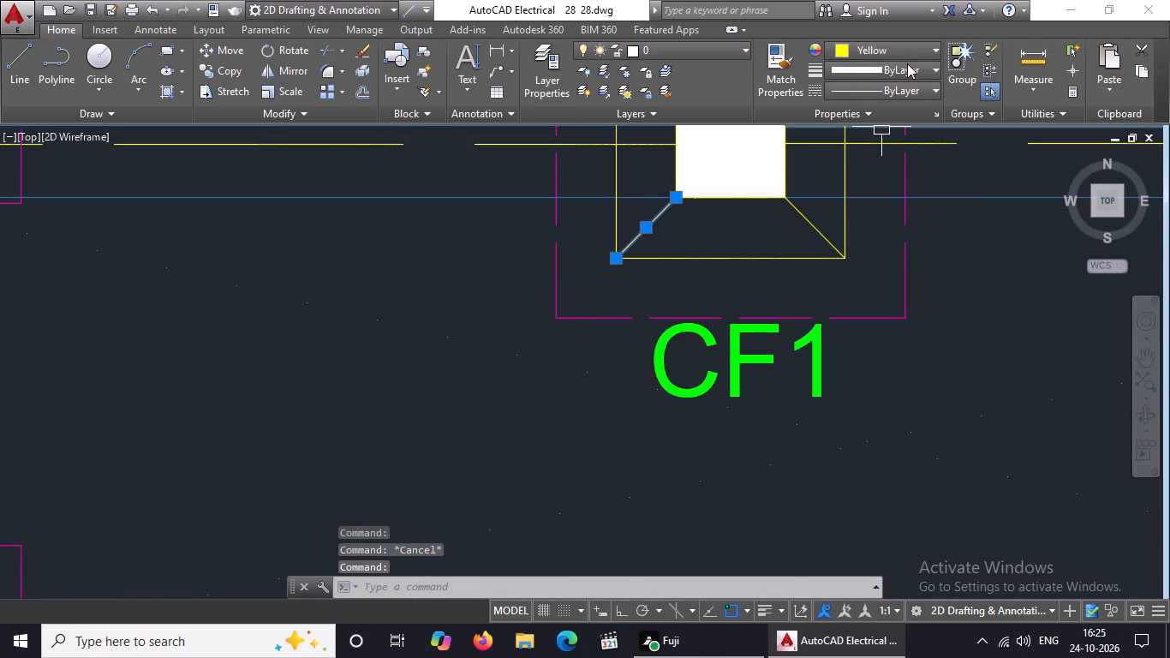
{"action": "left_click", "coordinate": [910, 45]}
{"action": "left_click", "coordinate": [870, 224]}
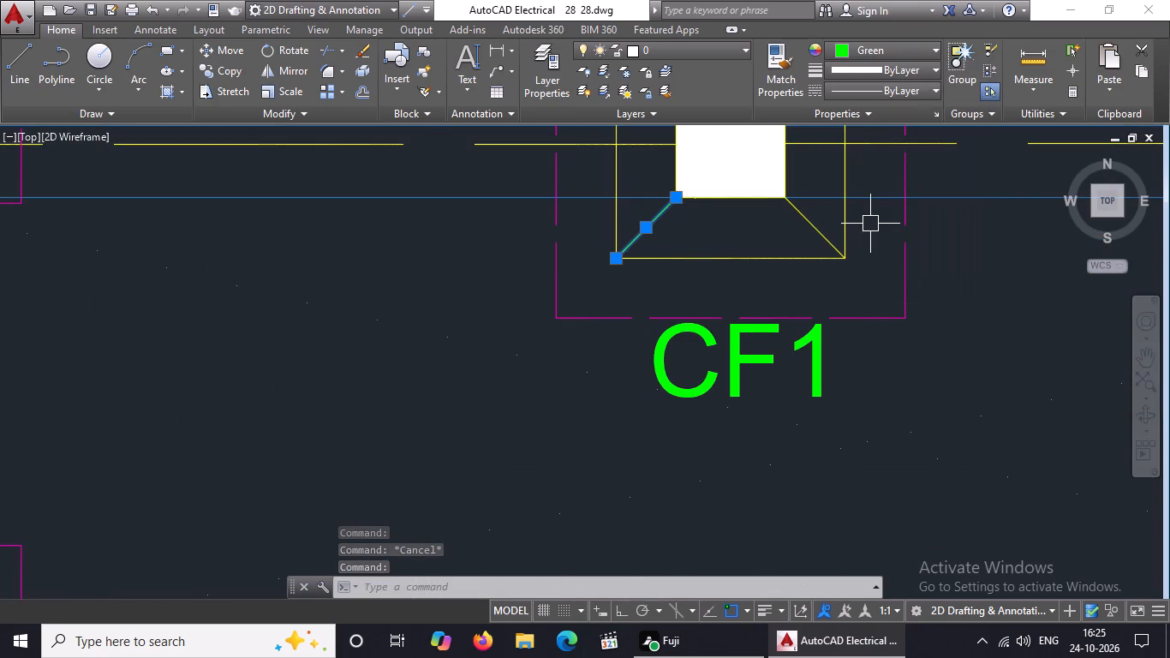
{"action": "key", "text": "Escape"}
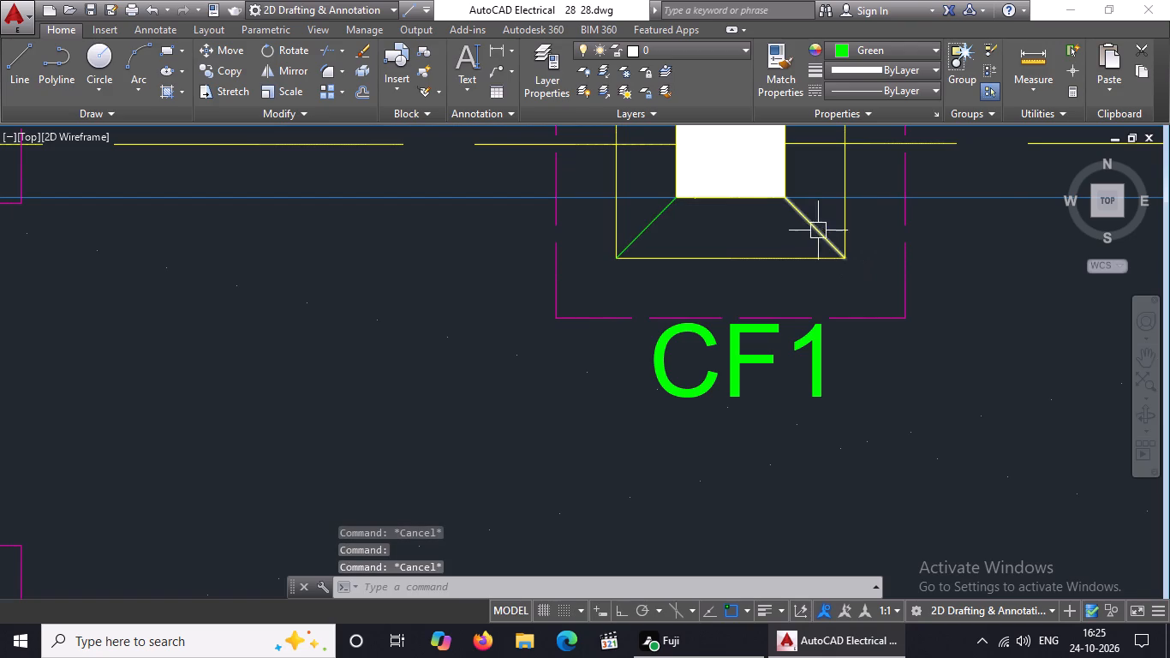
{"action": "left_click", "coordinate": [818, 230]}
{"action": "left_click", "coordinate": [894, 50]}
{"action": "left_click", "coordinate": [869, 226]}
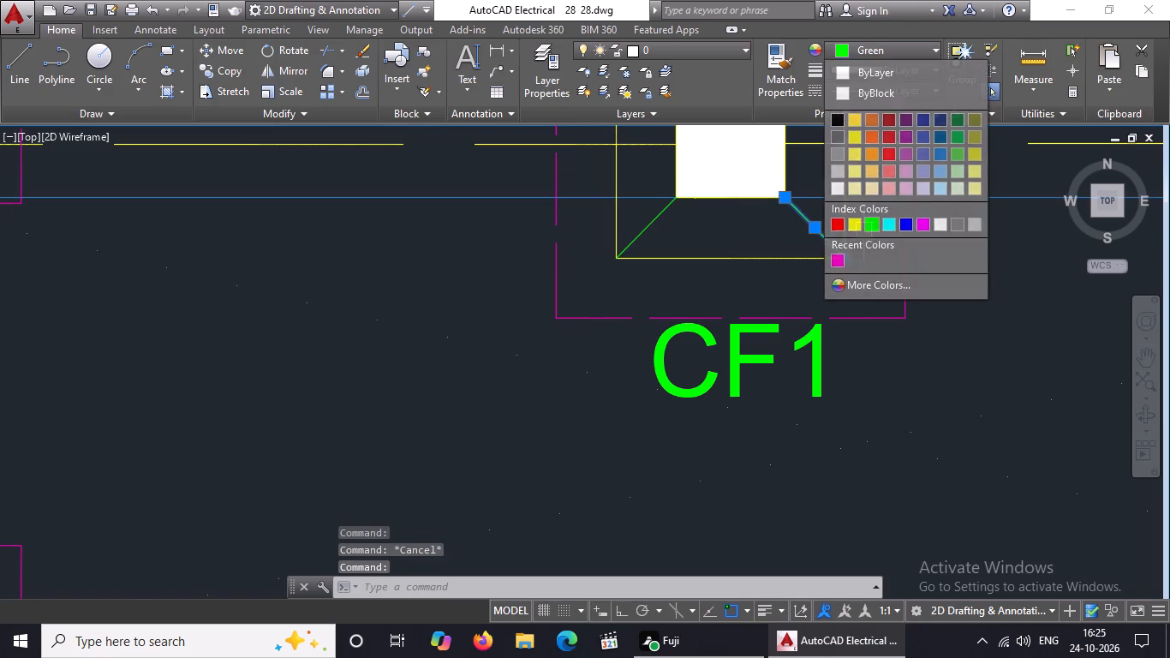
{"action": "scroll", "coordinate": [862, 231], "scroll_direction": "down", "scroll_amount": 3}
{"action": "key", "text": "Escape"}
Change the upper-left and upper-right diagonal lines of the lower CF1 footing between the middle and right columns to green.
{"action": "scroll", "coordinate": [818, 192], "scroll_direction": "up", "scroll_amount": 2}
{"action": "left_click", "coordinate": [803, 195]}
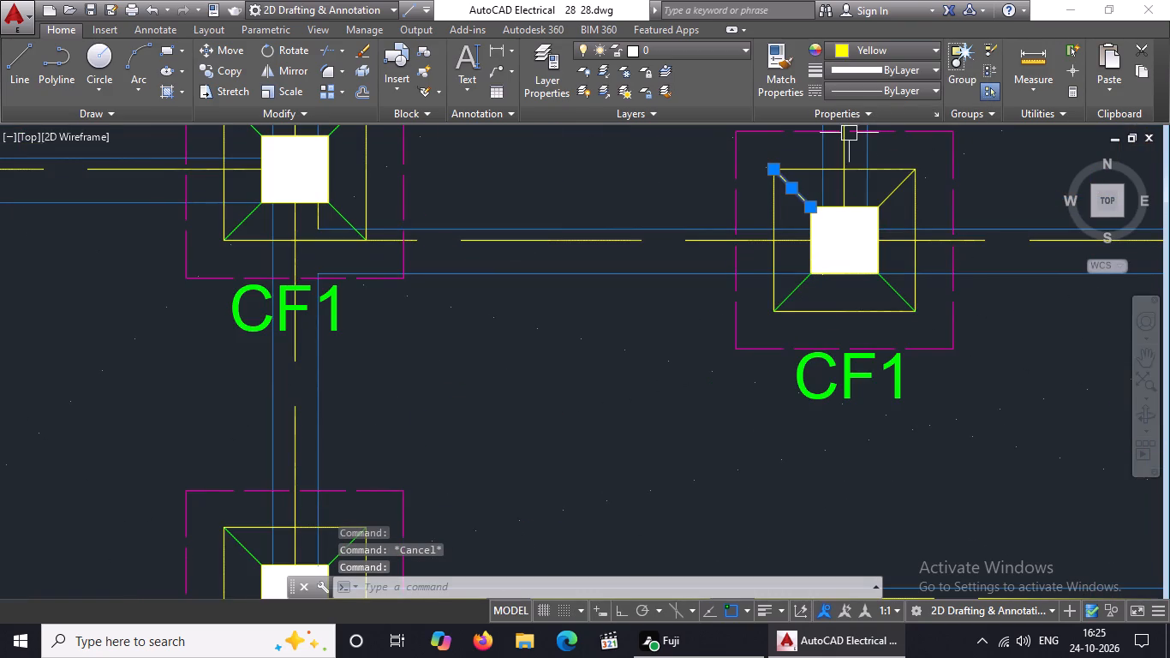
{"action": "left_click", "coordinate": [905, 51]}
{"action": "left_click", "coordinate": [872, 229]}
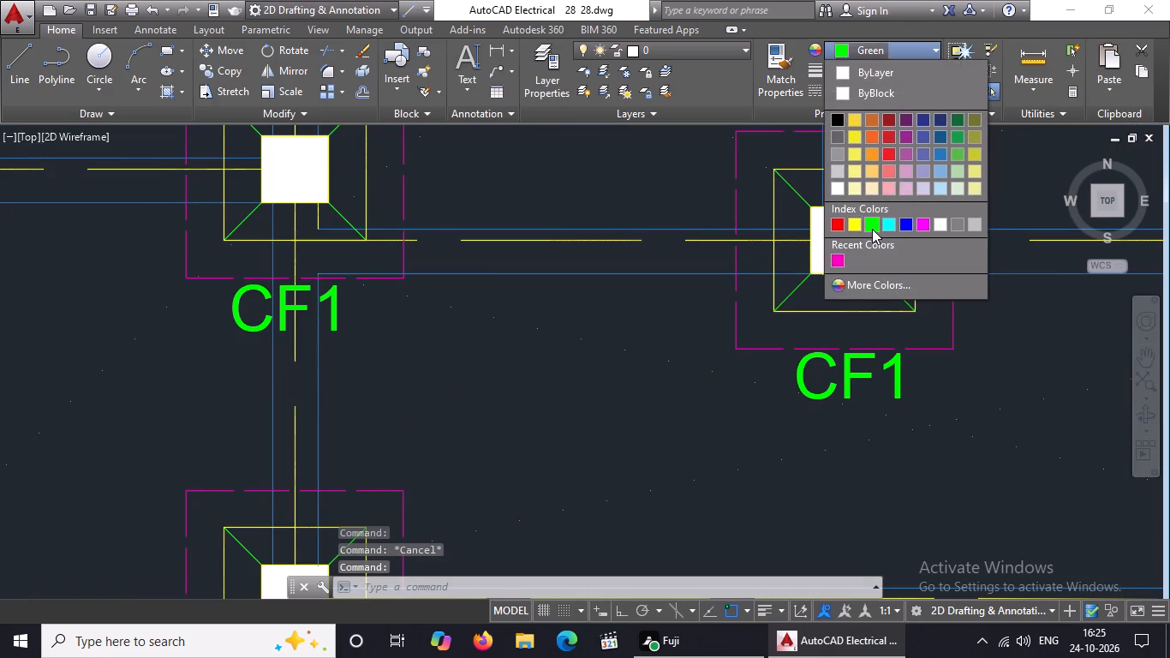
{"action": "key", "text": "Escape"}
{"action": "left_click", "coordinate": [885, 195]}
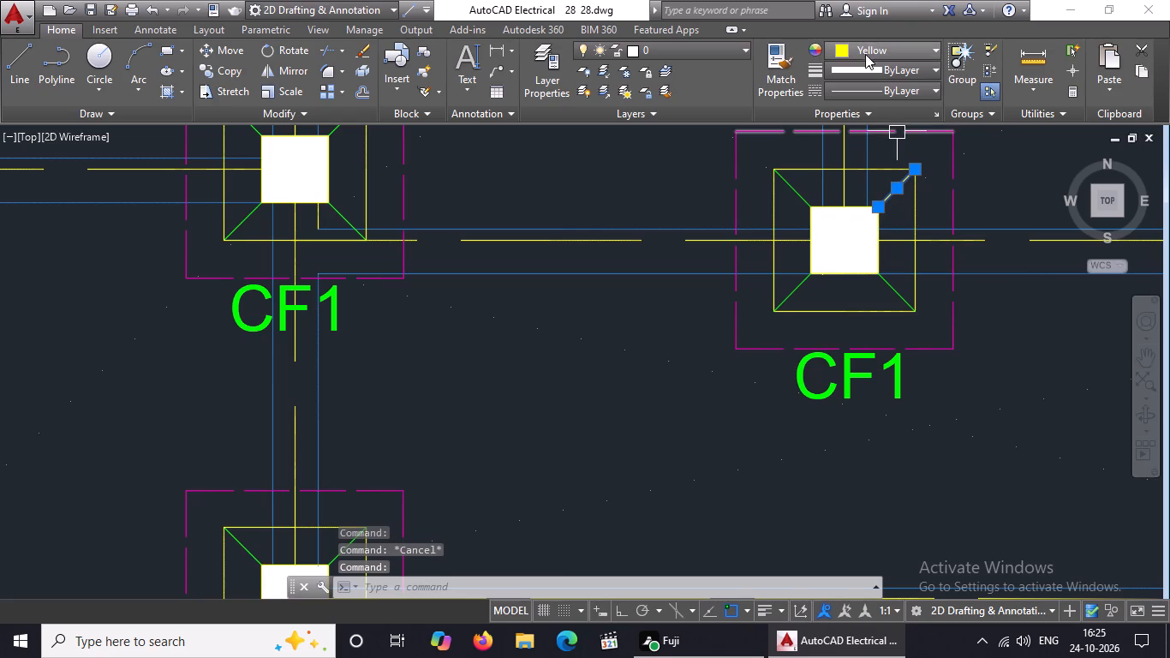
{"action": "left_click", "coordinate": [867, 45]}
{"action": "left_click", "coordinate": [872, 227]}
{"action": "scroll", "coordinate": [754, 246], "scroll_direction": "down", "scroll_amount": 3}
{"action": "key", "text": "Escape"}
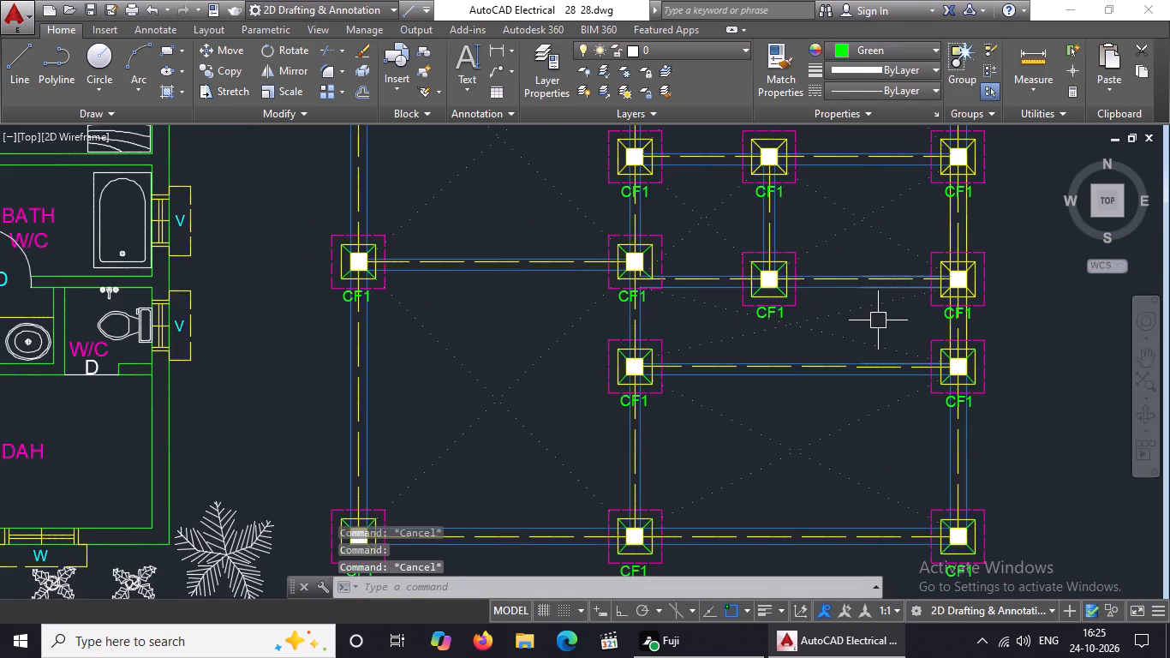
Change the lower-left and lower-right diagonal lines of the right-column CF1 footing, third from the bottom, to green.
{"action": "scroll", "coordinate": [969, 299], "scroll_direction": "up", "scroll_amount": 3}
{"action": "scroll", "coordinate": [890, 260], "scroll_direction": "up", "scroll_amount": 2}
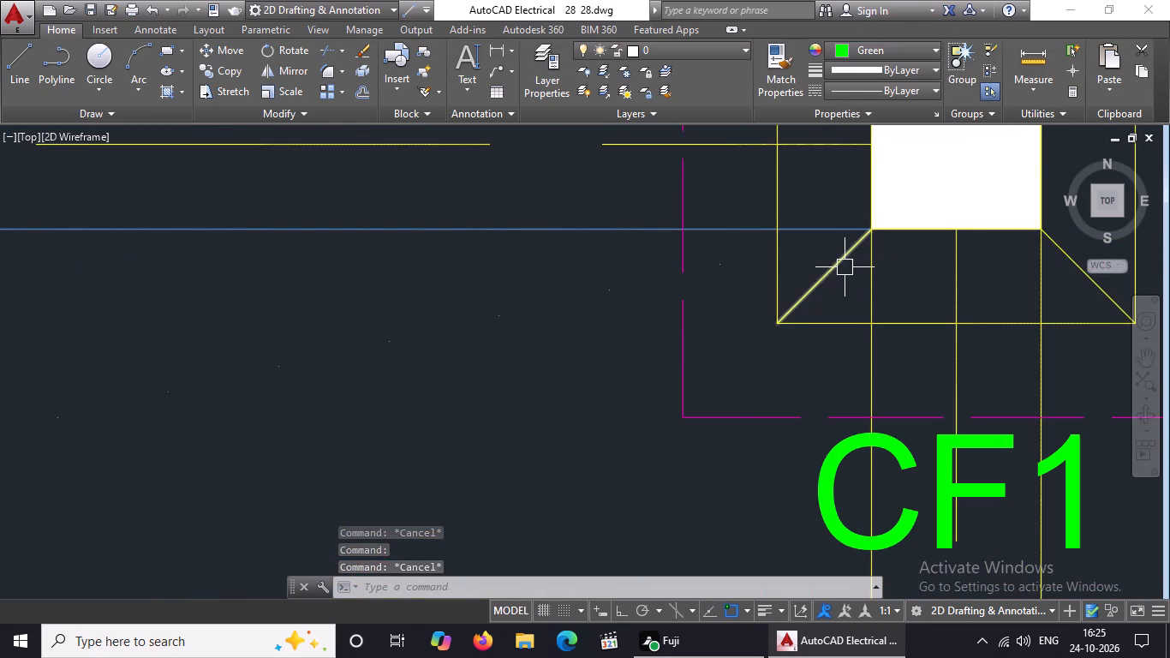
{"action": "left_click", "coordinate": [845, 267]}
{"action": "left_click", "coordinate": [914, 52]}
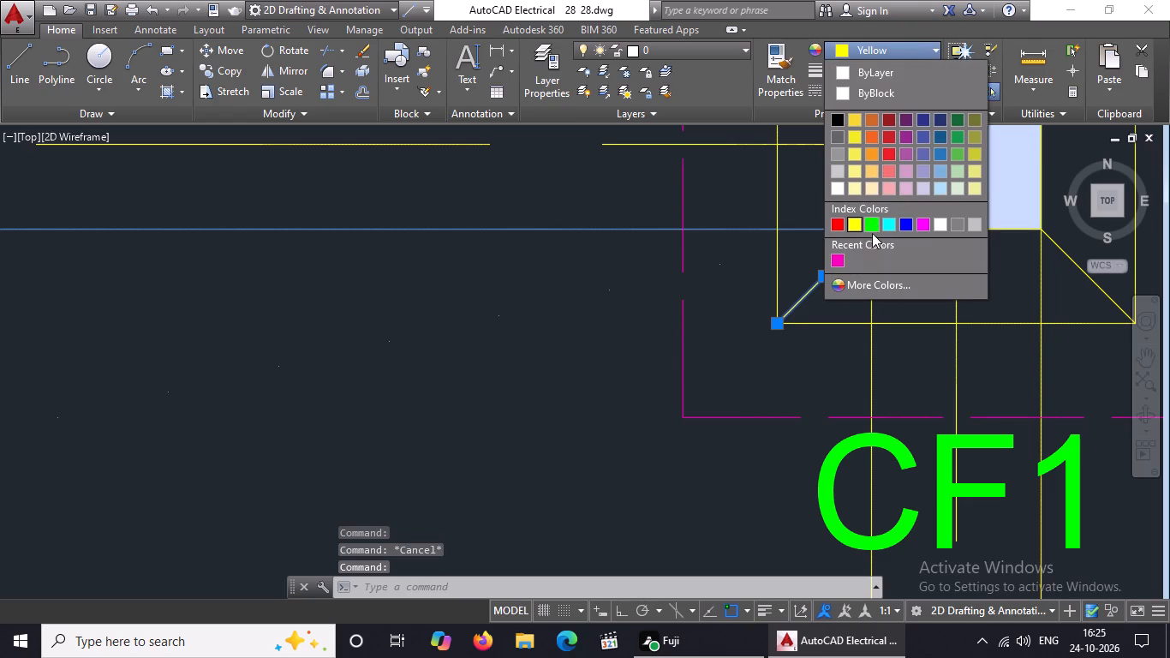
{"action": "left_click", "coordinate": [871, 221]}
{"action": "key", "text": "Escape"}
{"action": "scroll", "coordinate": [1070, 297], "scroll_direction": "down", "scroll_amount": 4}
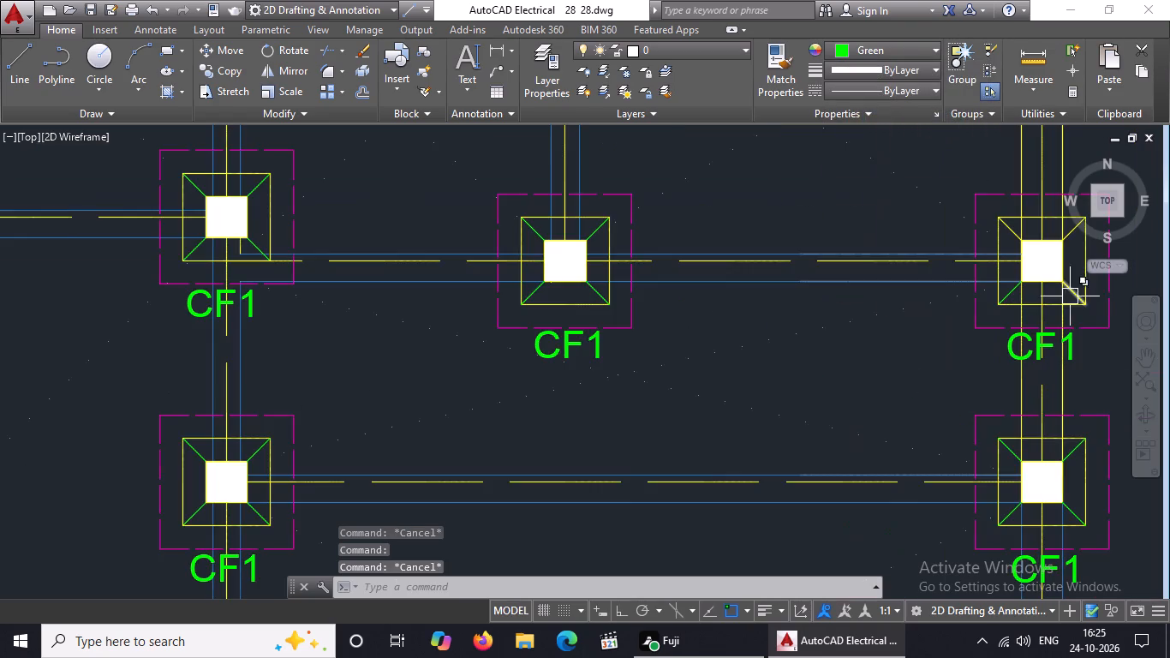
{"action": "scroll", "coordinate": [1089, 291], "scroll_direction": "up", "scroll_amount": 3}
{"action": "left_click", "coordinate": [1011, 289]}
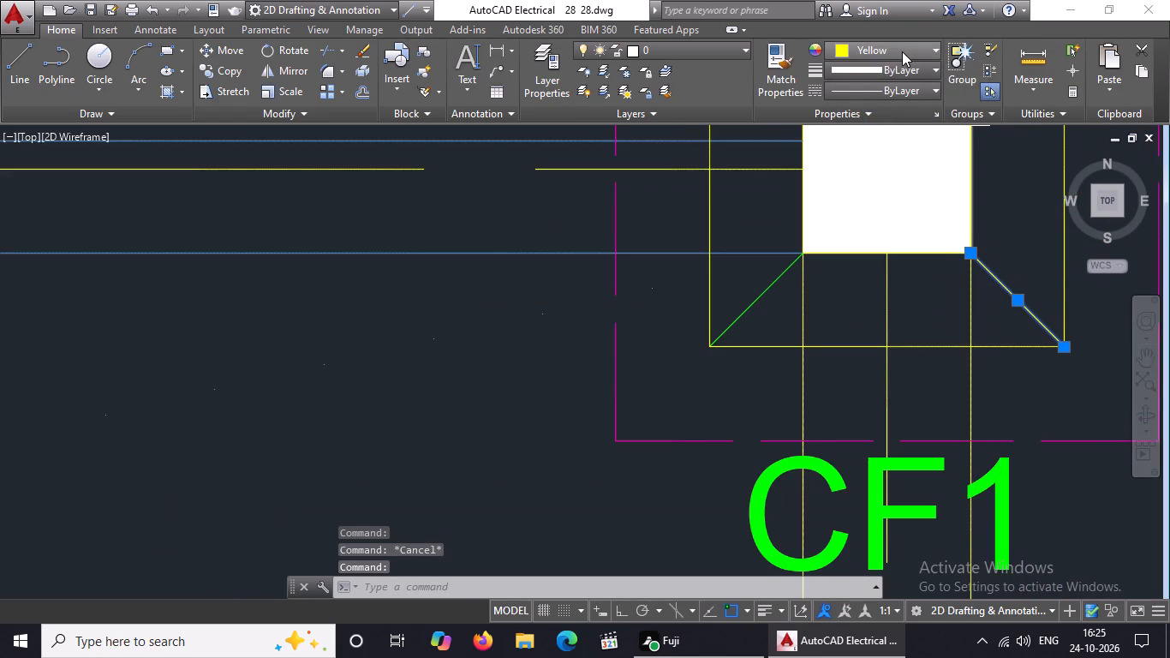
{"action": "left_click", "coordinate": [902, 51]}
{"action": "left_click", "coordinate": [874, 224]}
{"action": "scroll", "coordinate": [808, 207], "scroll_direction": "down", "scroll_amount": 3}
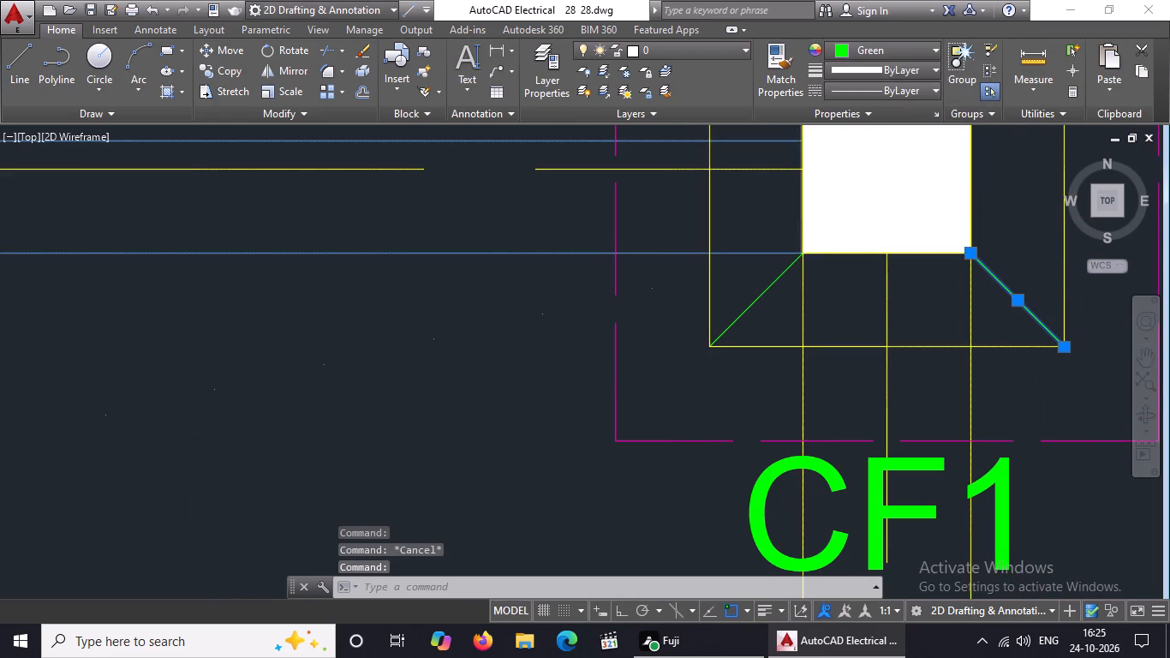
{"action": "scroll", "coordinate": [808, 207], "scroll_direction": "down", "scroll_amount": 2}
{"action": "key", "text": "Escape"}
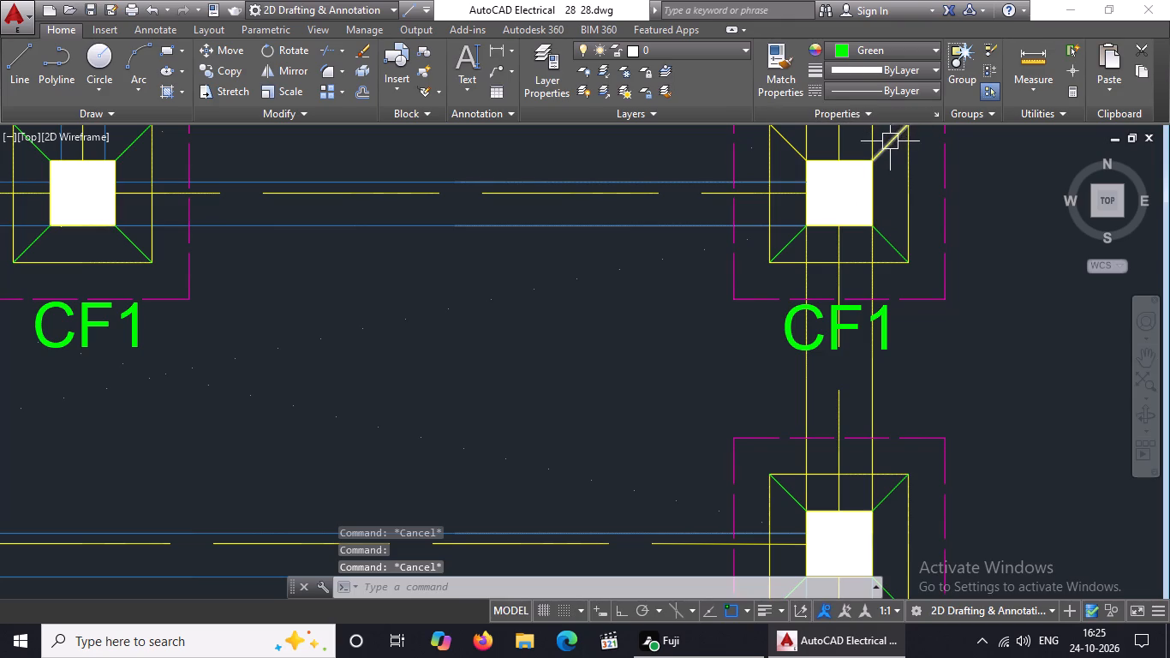
Change the upper-right and upper-left diagonal lines of the right-column CF1 footing, third from the bottom, to green.
{"action": "left_click", "coordinate": [890, 142]}
{"action": "left_click", "coordinate": [889, 51]}
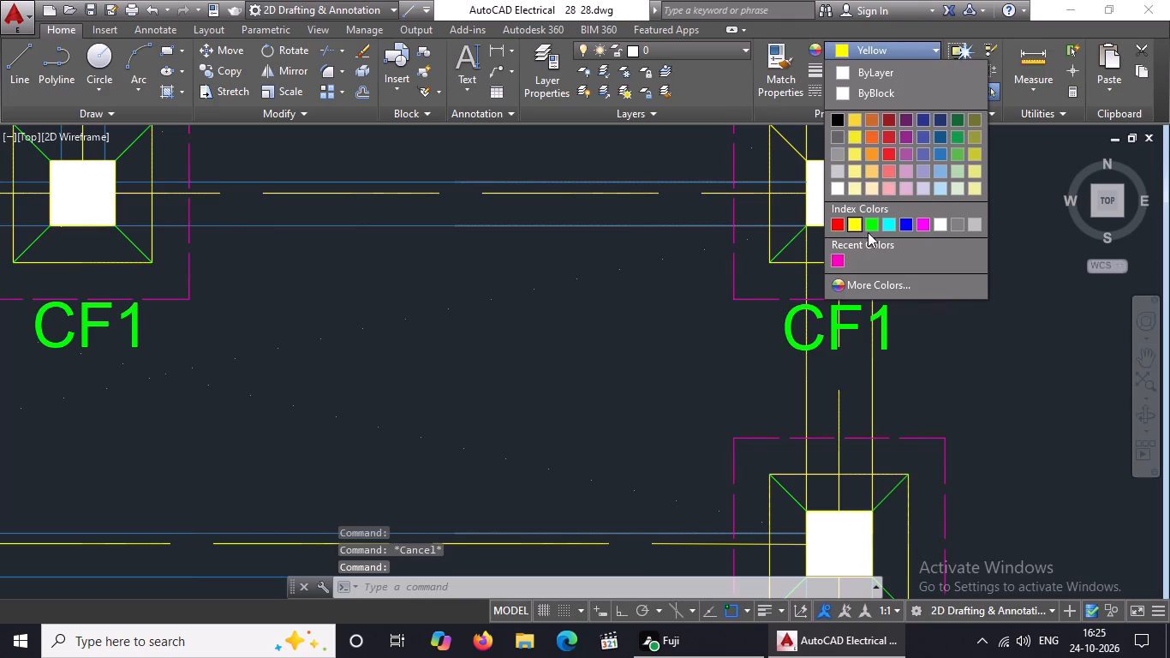
{"action": "left_click", "coordinate": [869, 224]}
{"action": "scroll", "coordinate": [869, 218], "scroll_direction": "down", "scroll_amount": 4}
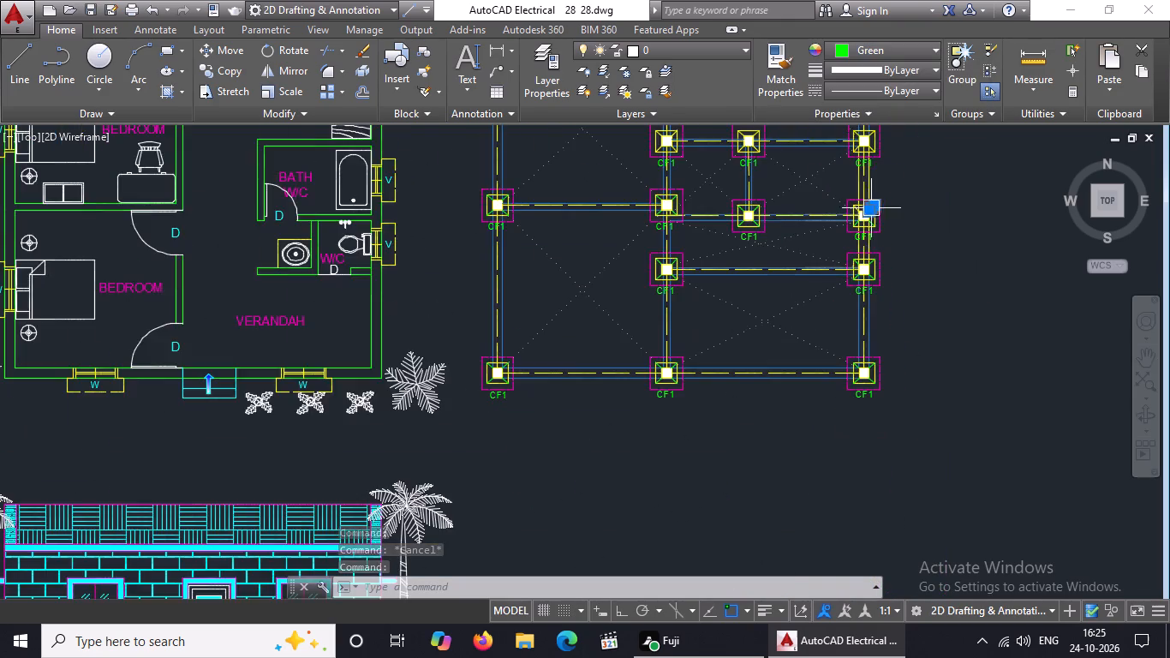
{"action": "scroll", "coordinate": [863, 188], "scroll_direction": "up", "scroll_amount": 4}
{"action": "scroll", "coordinate": [838, 266], "scroll_direction": "up", "scroll_amount": 3}
{"action": "left_click", "coordinate": [776, 285]}
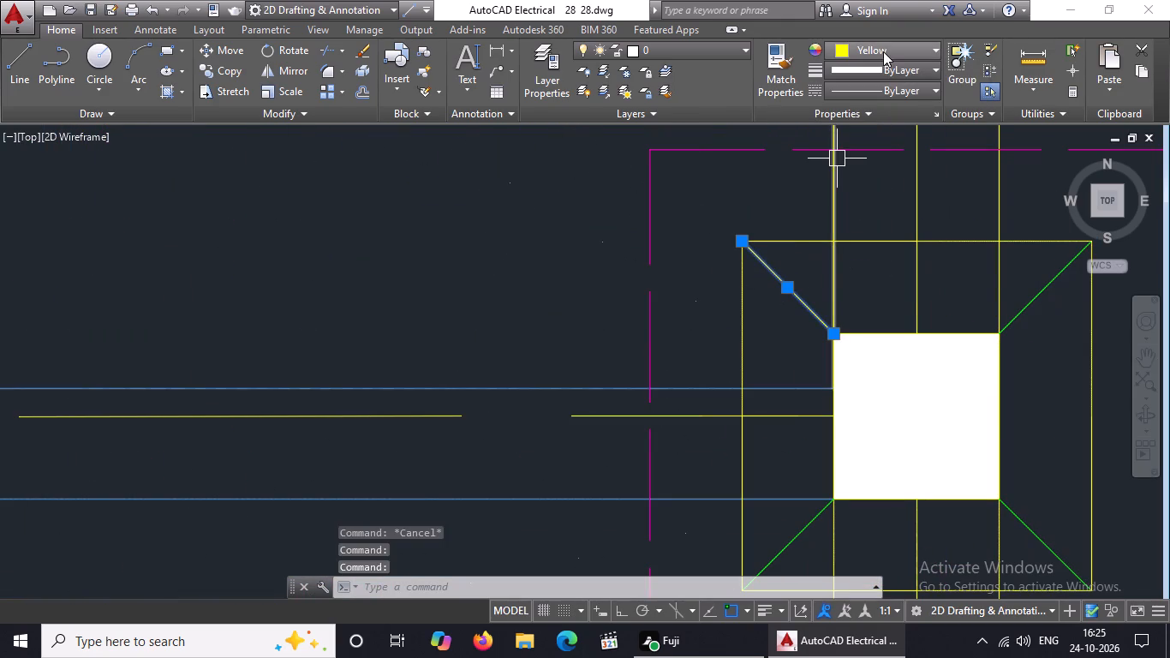
{"action": "left_click", "coordinate": [883, 49]}
{"action": "left_click", "coordinate": [867, 221]}
{"action": "scroll", "coordinate": [871, 258], "scroll_direction": "down", "scroll_amount": 5}
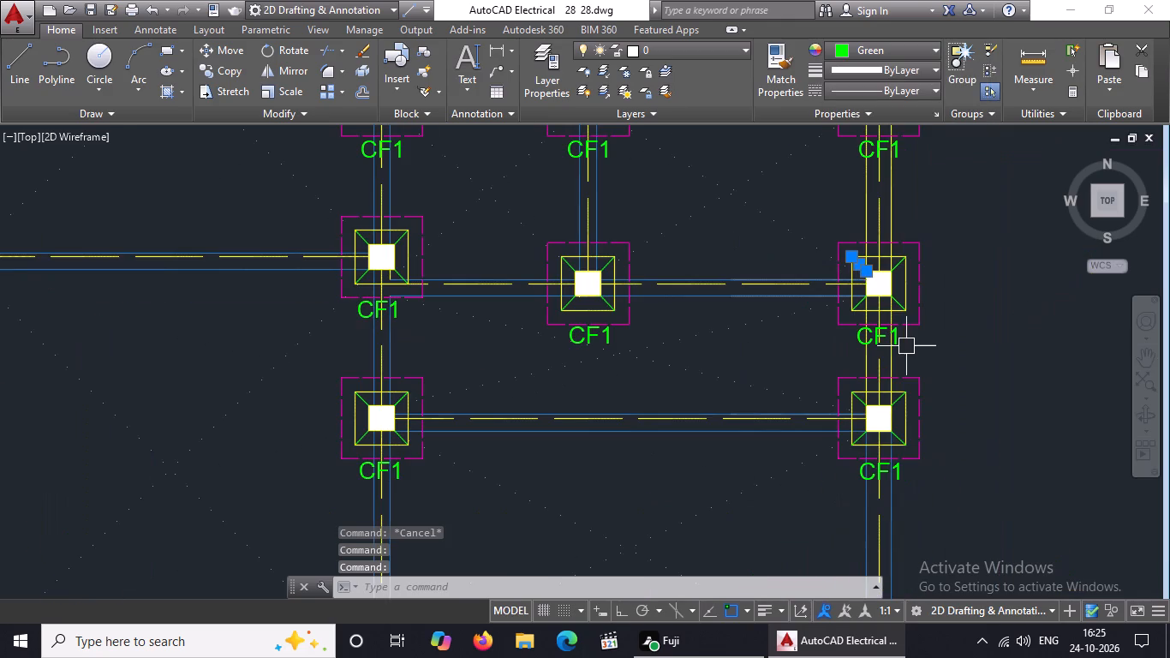
{"action": "key", "text": "Escape"}
Change the lower-left and lower-right diagonal lines of the right-column CF1 footing, fourth from the bottom, to green.
{"action": "scroll", "coordinate": [915, 343], "scroll_direction": "down", "scroll_amount": 4}
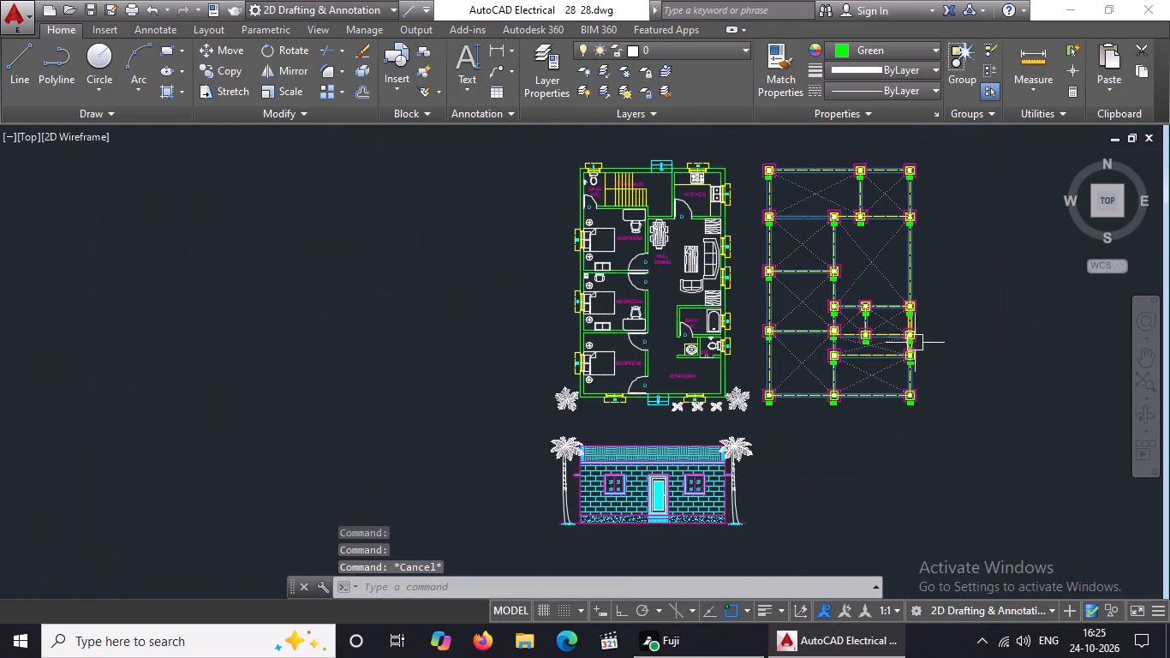
{"action": "scroll", "coordinate": [924, 314], "scroll_direction": "up", "scroll_amount": 3}
{"action": "scroll", "coordinate": [839, 293], "scroll_direction": "up", "scroll_amount": 2}
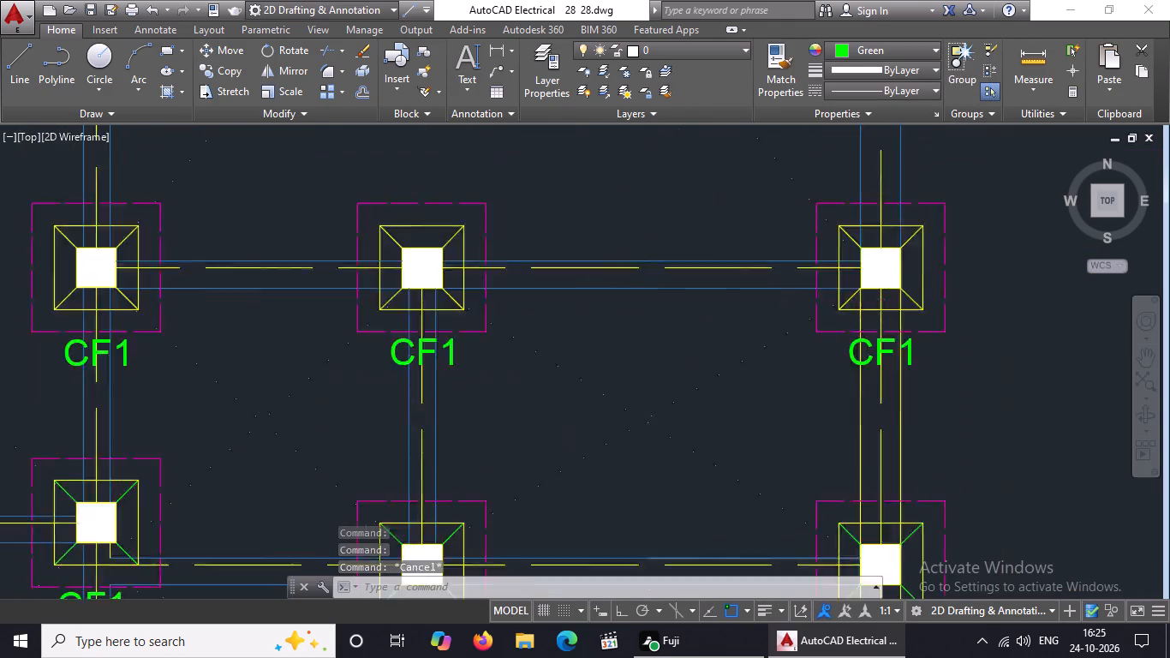
{"action": "scroll", "coordinate": [839, 293], "scroll_direction": "up", "scroll_amount": 2}
{"action": "left_click", "coordinate": [861, 310]}
{"action": "left_click", "coordinate": [913, 49]}
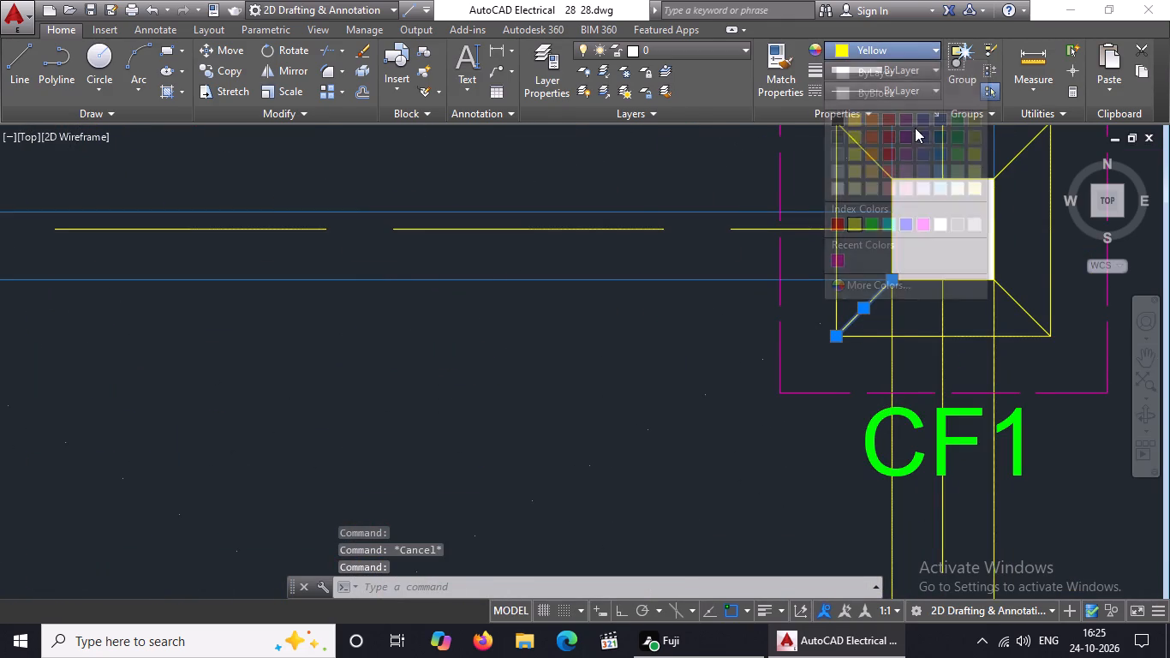
{"action": "left_click_drag", "start_coordinate": [871, 224], "coordinate": [875, 235]}
{"action": "scroll", "coordinate": [898, 292], "scroll_direction": "down", "scroll_amount": 4}
{"action": "key", "text": "Escape"}
{"action": "scroll", "coordinate": [951, 293], "scroll_direction": "up", "scroll_amount": 3}
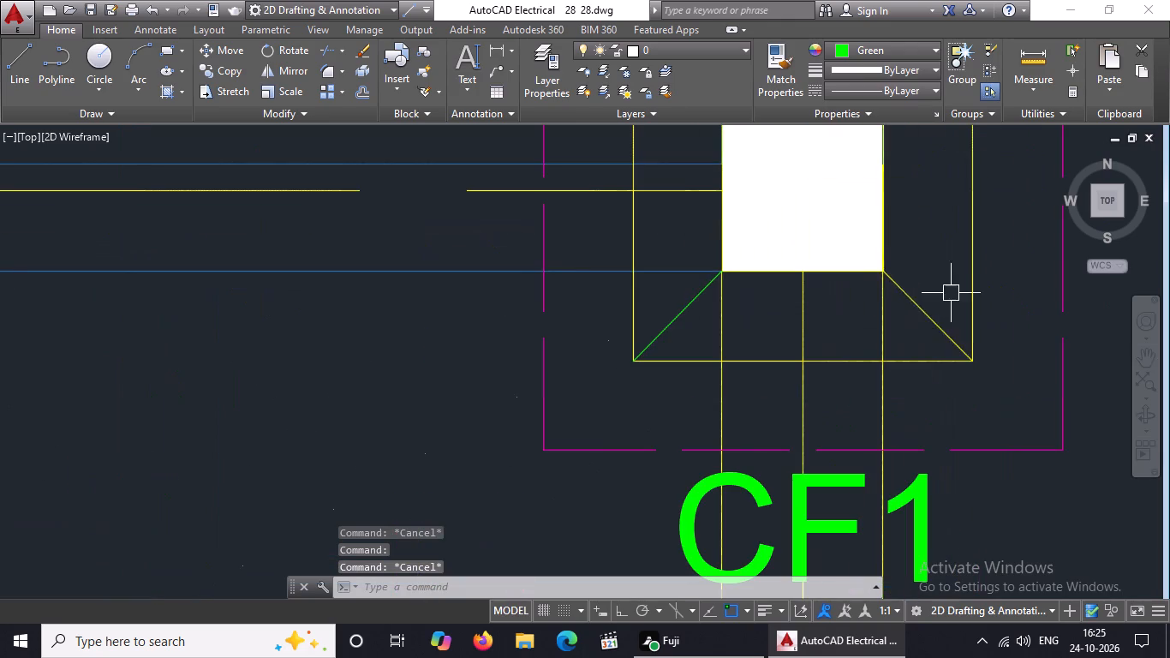
{"action": "left_click", "coordinate": [915, 302]}
{"action": "left_click", "coordinate": [896, 51]}
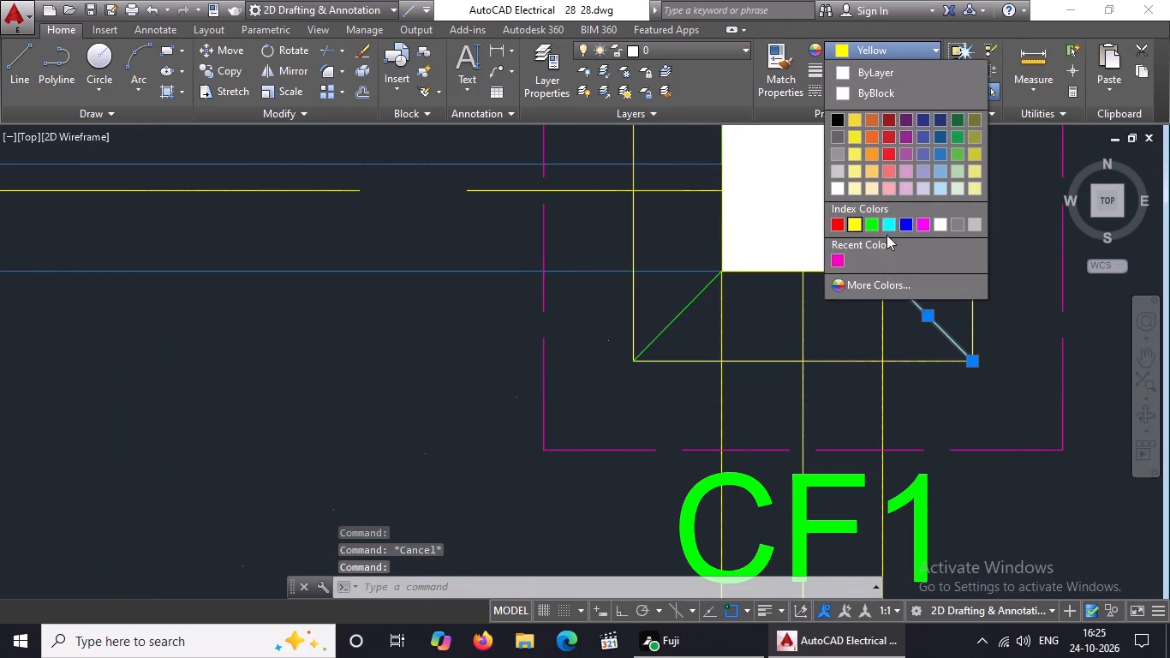
{"action": "left_click", "coordinate": [873, 224]}
{"action": "scroll", "coordinate": [884, 248], "scroll_direction": "down", "scroll_amount": 3}
{"action": "key", "text": "Escape"}
{"action": "scroll", "coordinate": [901, 224], "scroll_direction": "up", "scroll_amount": 3}
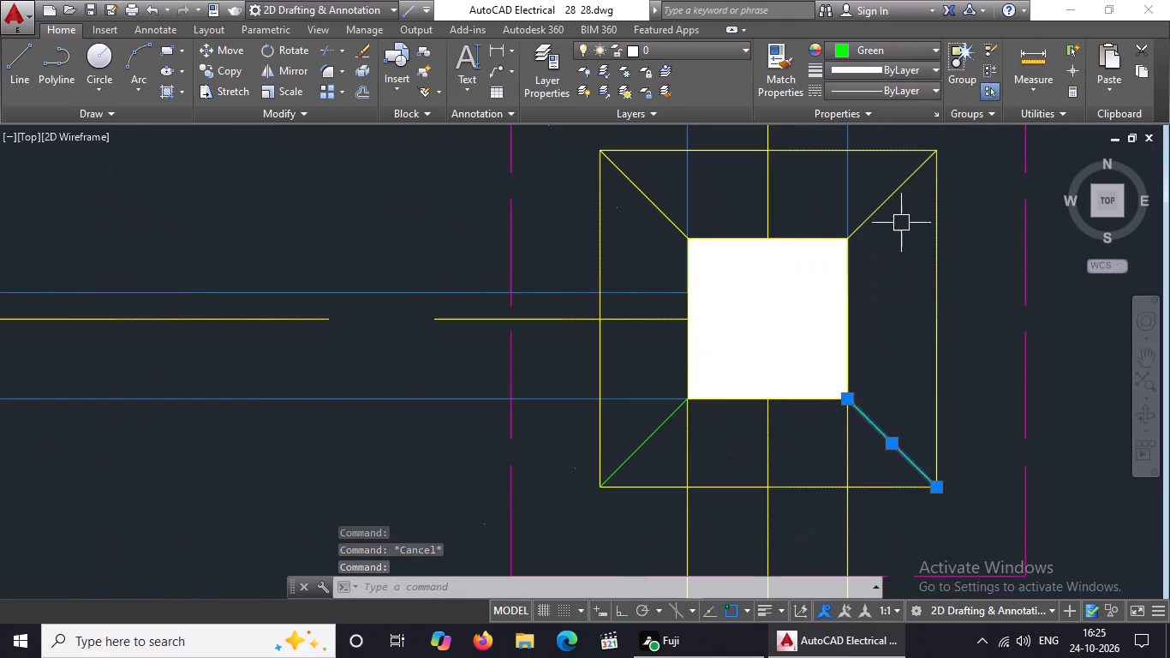
{"action": "key", "text": "Escape"}
Change the upper-right and upper-left diagonal lines of the right-column CF1 footing, fourth from the bottom, to green.
{"action": "left_click", "coordinate": [873, 205]}
{"action": "left_click_drag", "start_coordinate": [887, 45], "coordinate": [888, 52]}
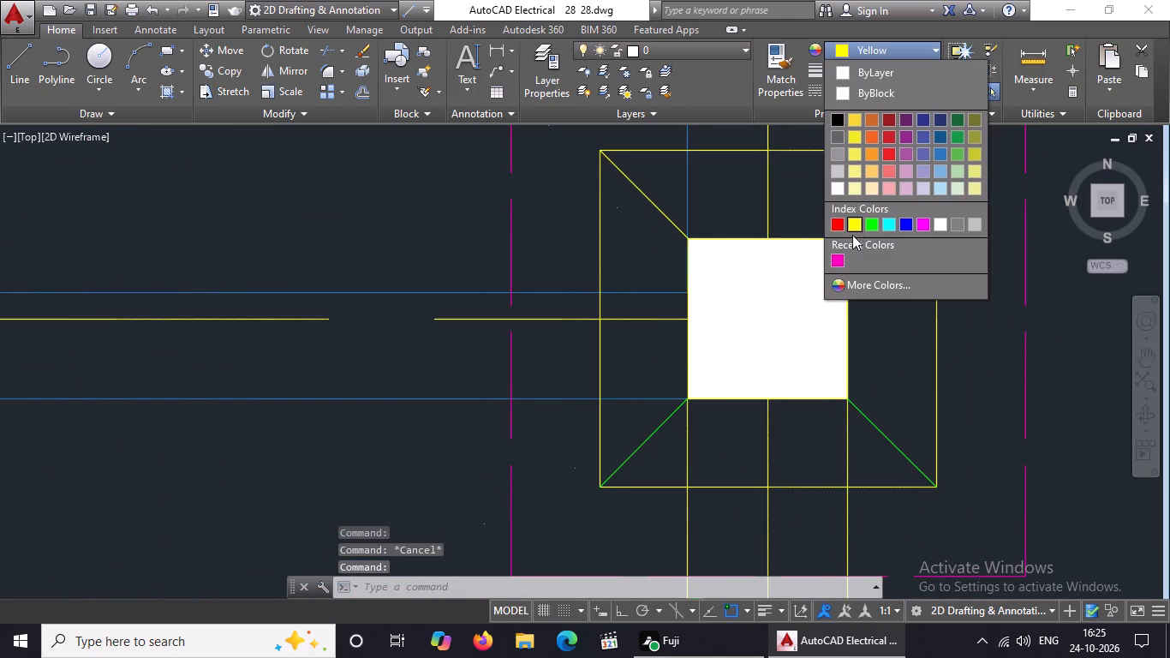
{"action": "left_click", "coordinate": [871, 224]}
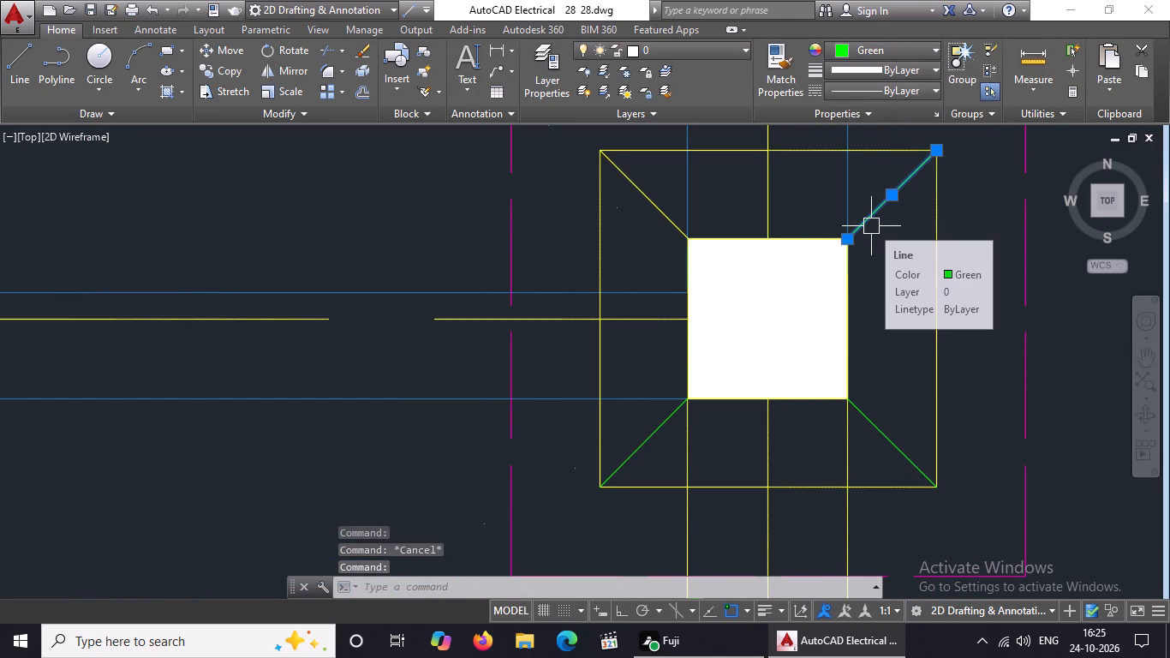
{"action": "left_click", "coordinate": [664, 210]}
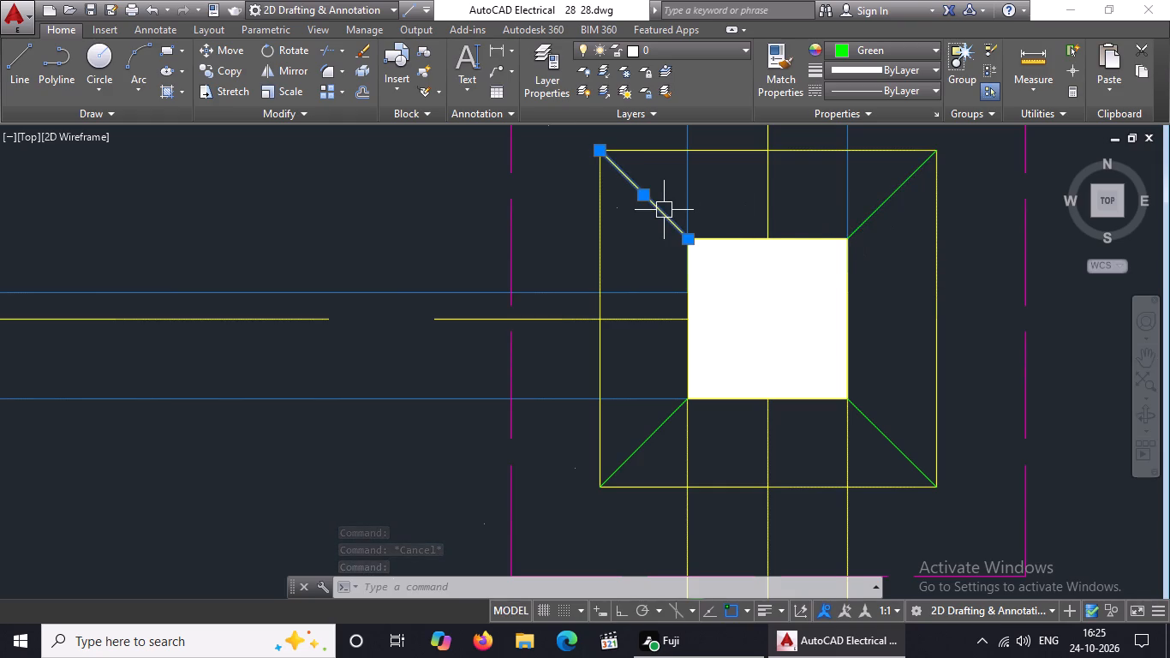
{"action": "left_click", "coordinate": [886, 47]}
{"action": "left_click", "coordinate": [875, 228]}
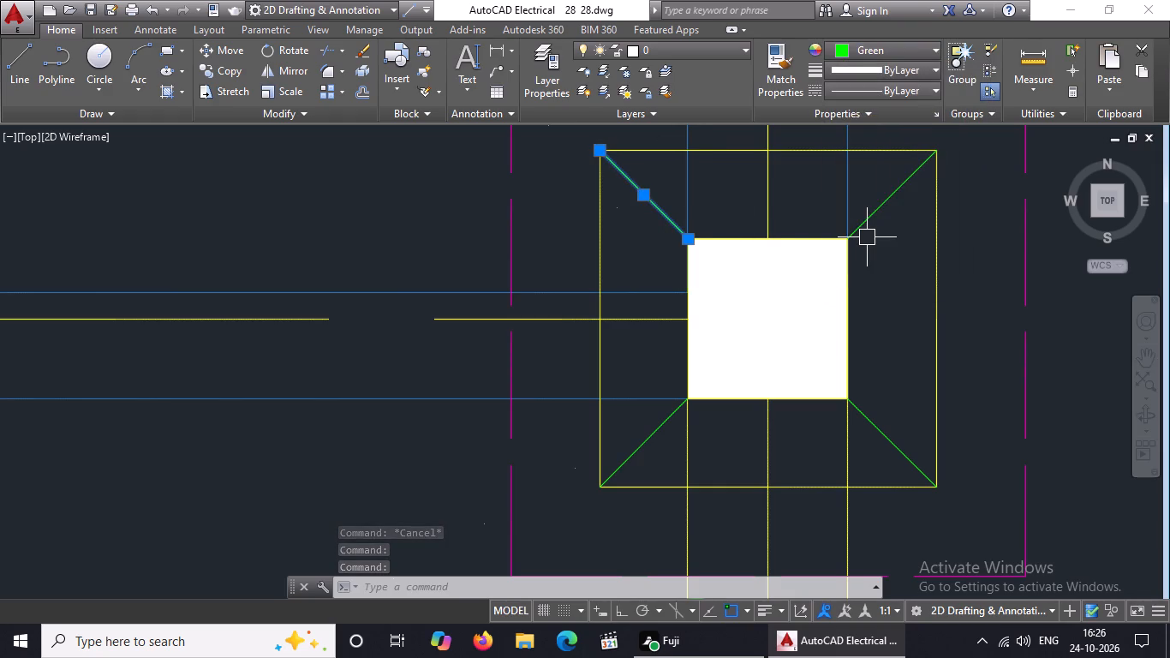
{"action": "scroll", "coordinate": [867, 237], "scroll_direction": "down", "scroll_amount": 4}
{"action": "key", "text": "Escape"}
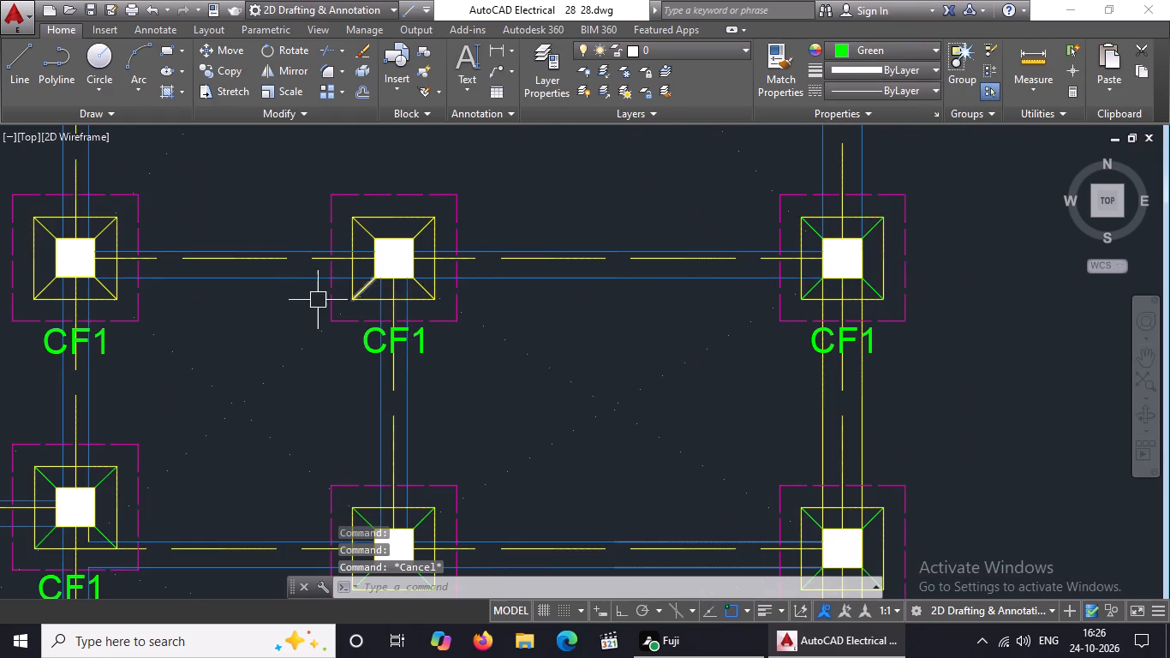
Change the upper-right and lower-right diagonal lines of the upper CF1 footing between the middle and right columns to green.
{"action": "scroll", "coordinate": [321, 285], "scroll_direction": "down", "scroll_amount": 4}
{"action": "scroll", "coordinate": [251, 300], "scroll_direction": "up", "scroll_amount": 3}
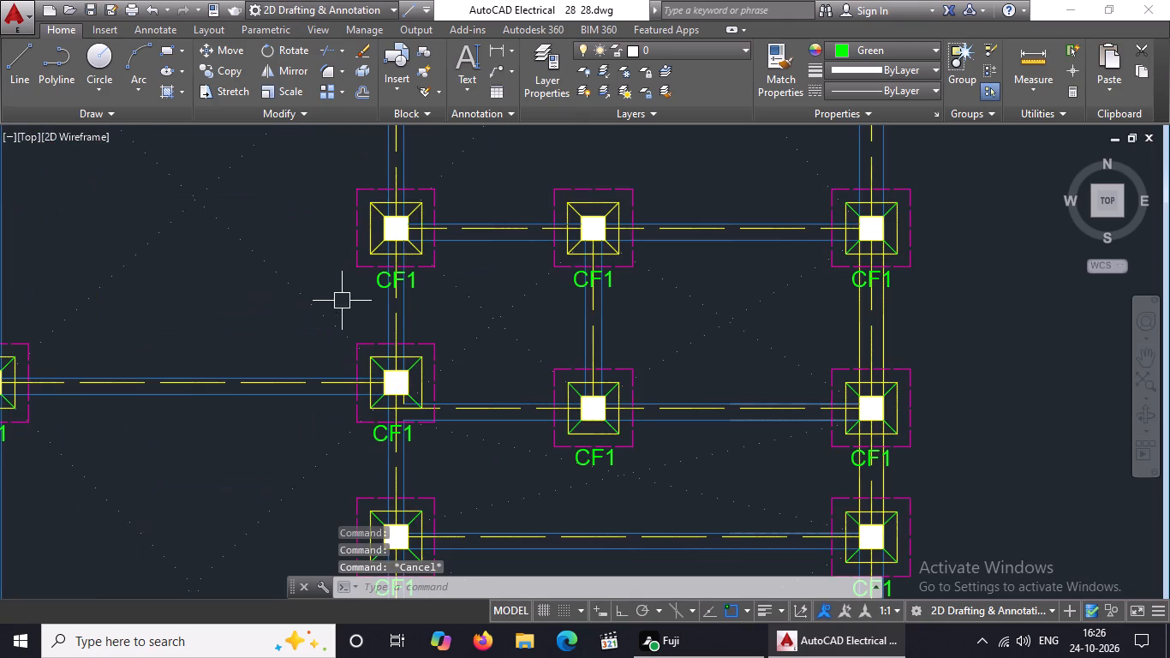
{"action": "scroll", "coordinate": [615, 201], "scroll_direction": "up", "scroll_amount": 4}
{"action": "left_click", "coordinate": [592, 230]}
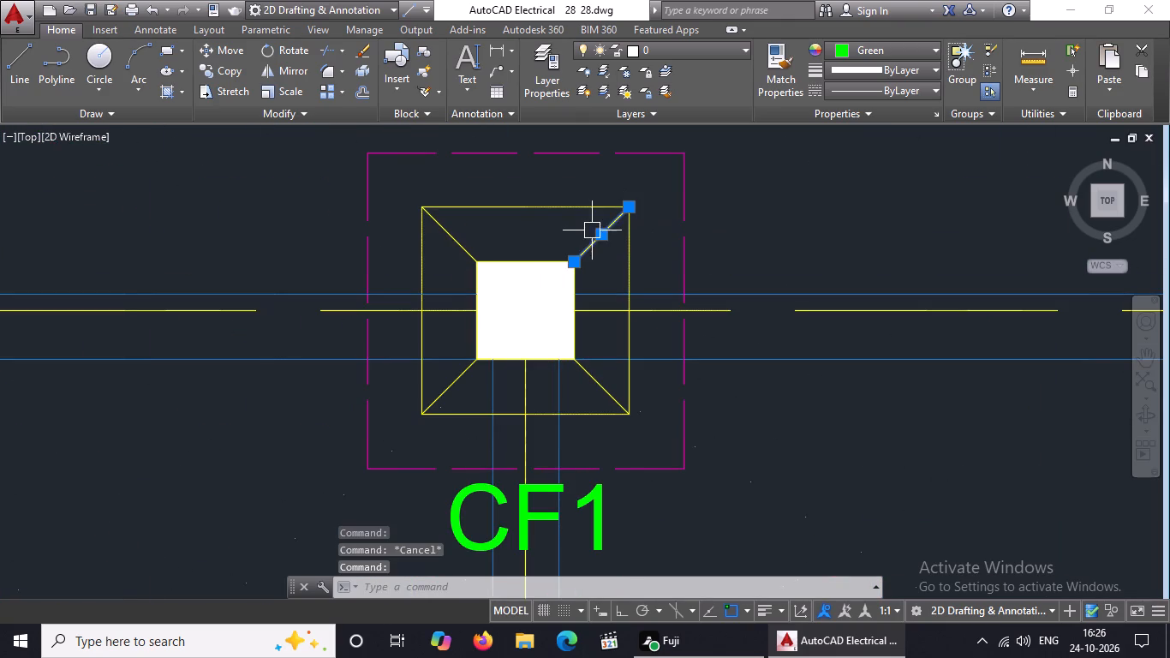
{"action": "left_click", "coordinate": [863, 38]}
{"action": "left_click", "coordinate": [863, 48]}
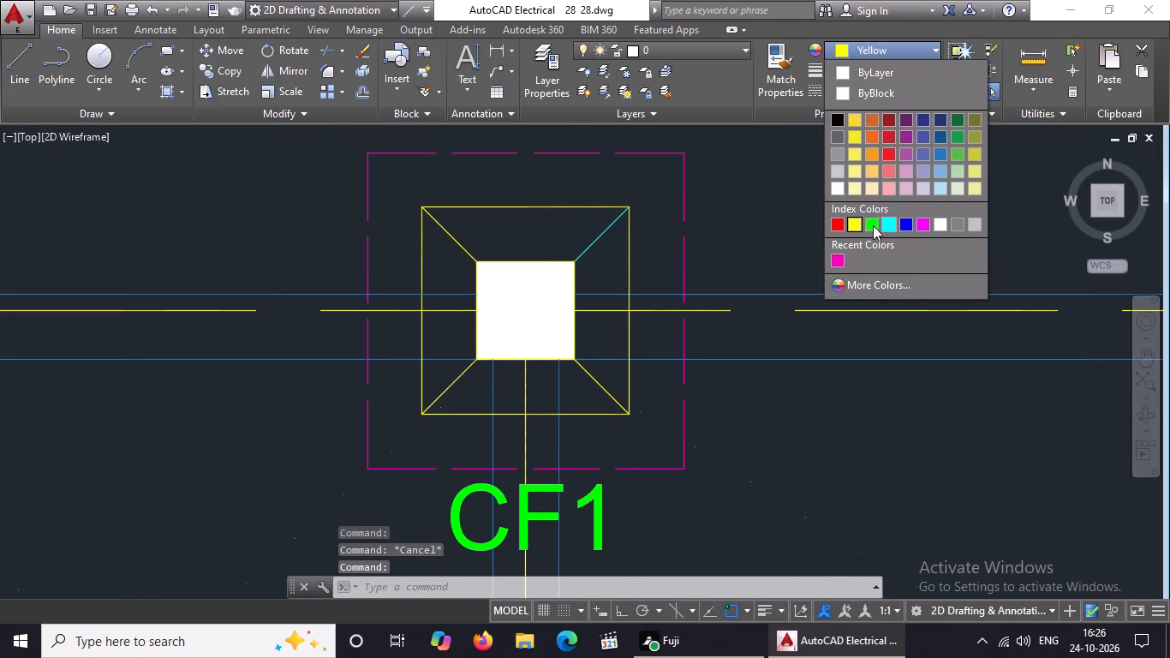
{"action": "left_click", "coordinate": [873, 224]}
{"action": "key", "text": "Escape"}
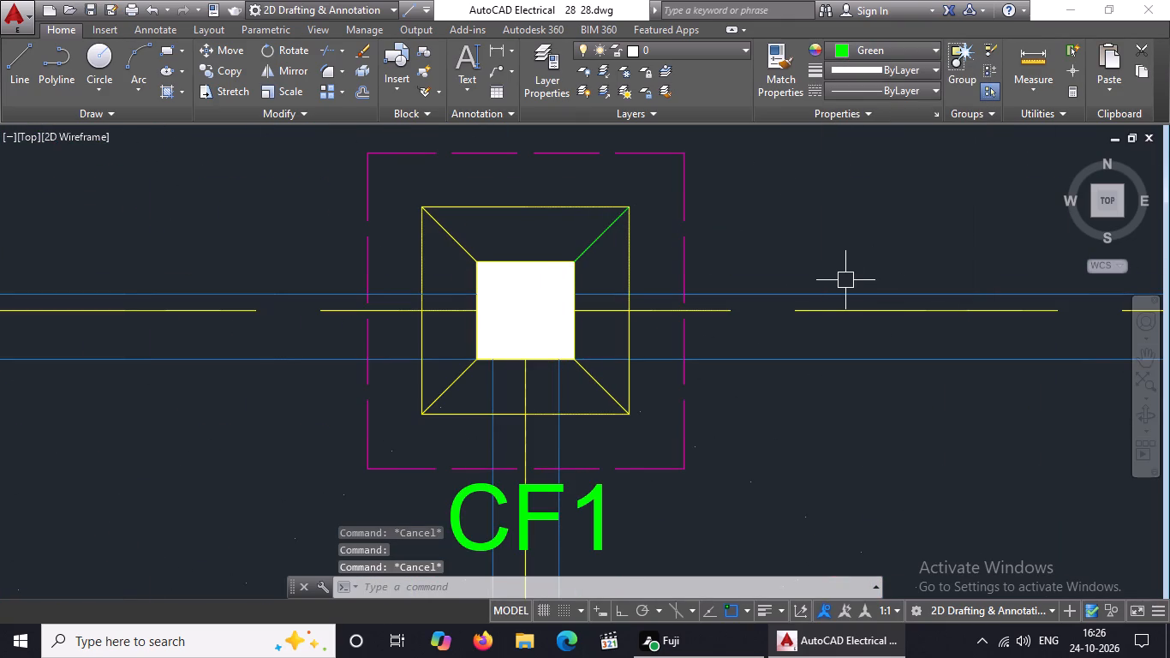
{"action": "left_click", "coordinate": [592, 392]}
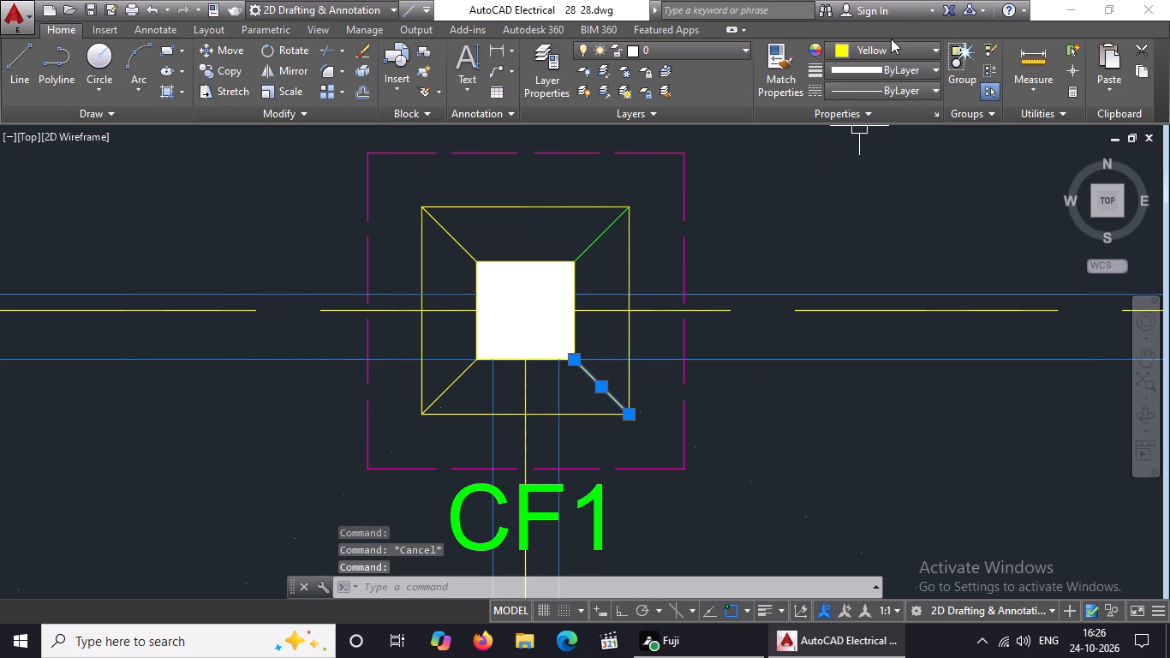
{"action": "left_click", "coordinate": [891, 41]}
{"action": "left_click", "coordinate": [864, 223]}
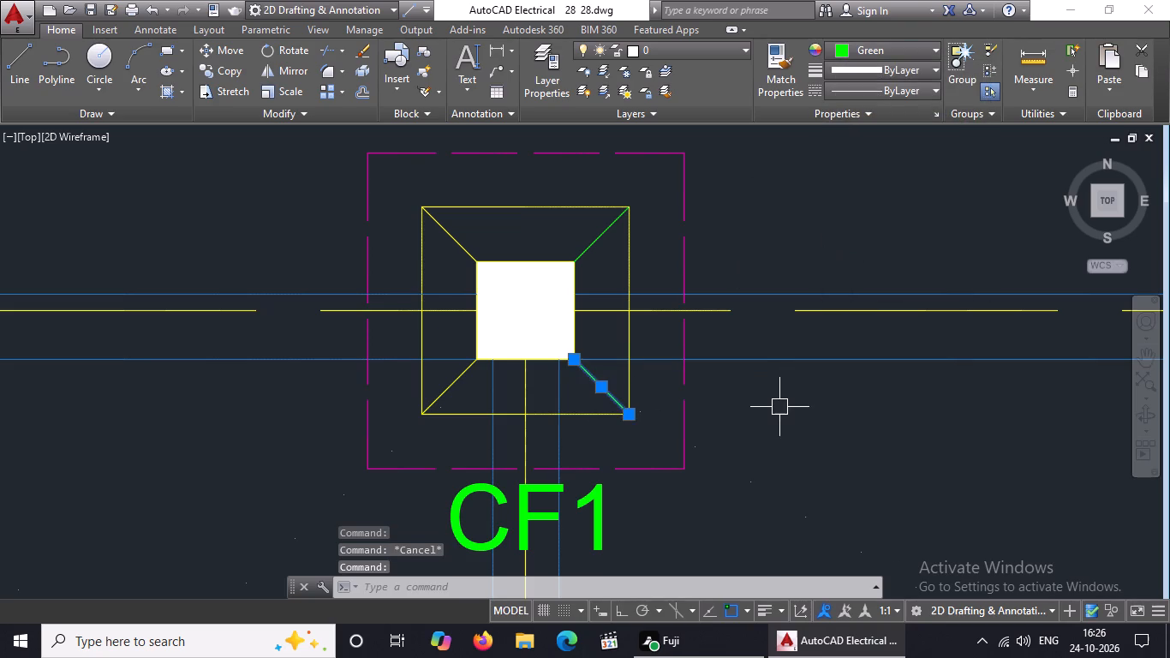
{"action": "key", "text": "Escape"}
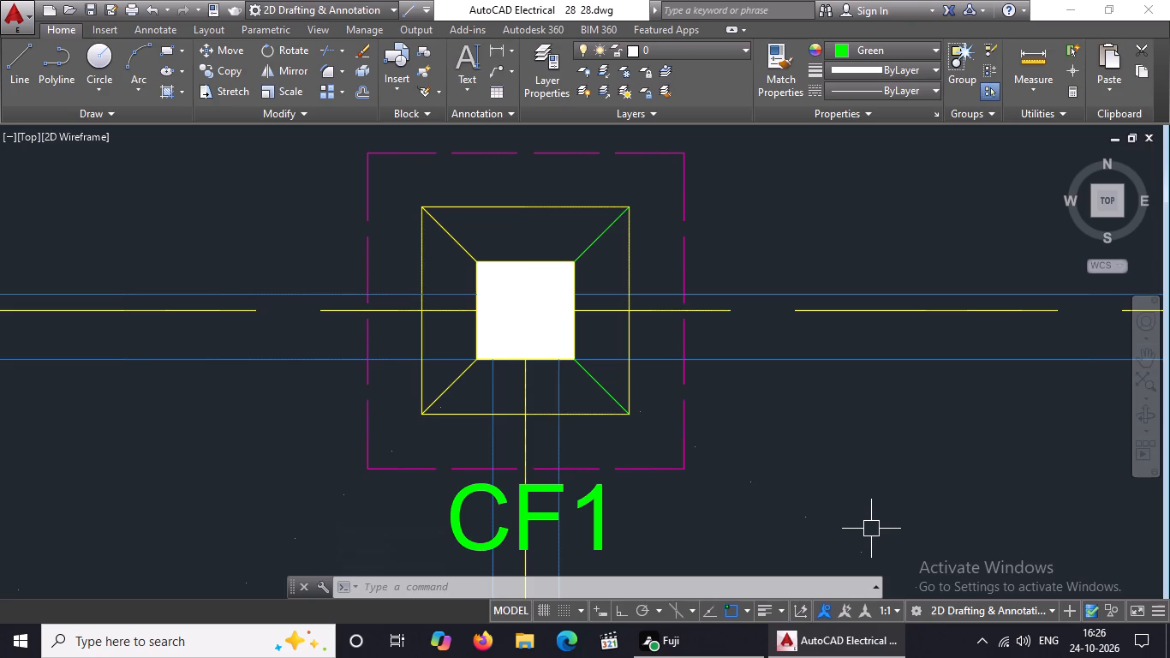
Change the lower-left and upper-left diagonal lines of the upper CF1 footing between the middle and right columns to green.
{"action": "left_click", "coordinate": [438, 392]}
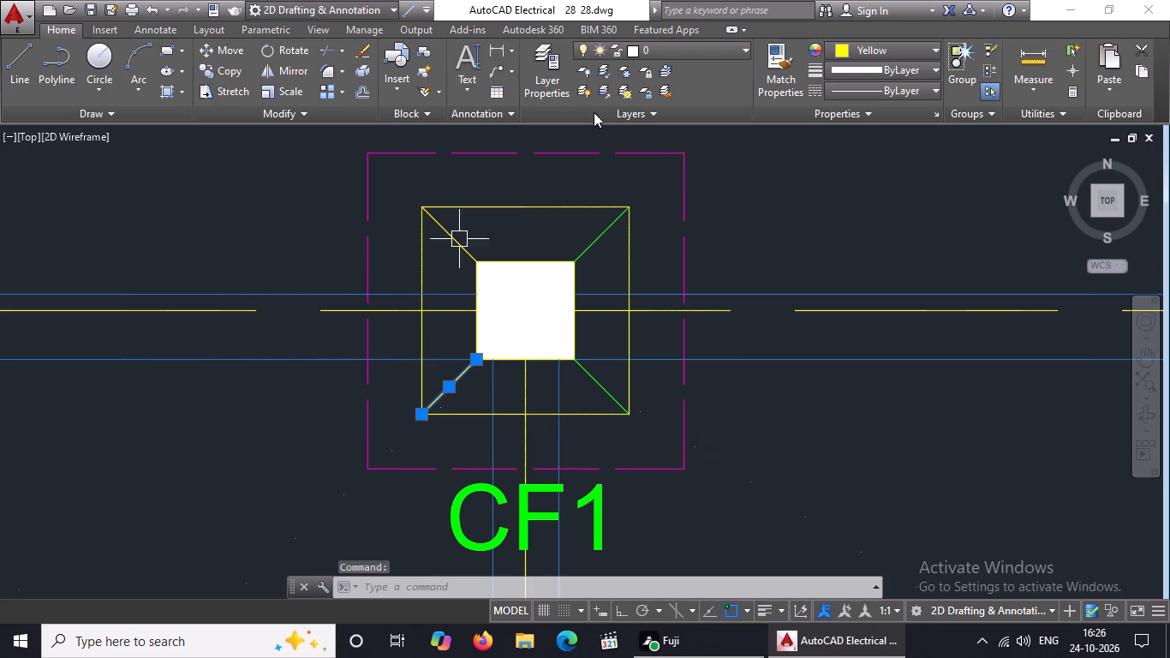
{"action": "left_click", "coordinate": [872, 49]}
{"action": "left_click", "coordinate": [872, 227]}
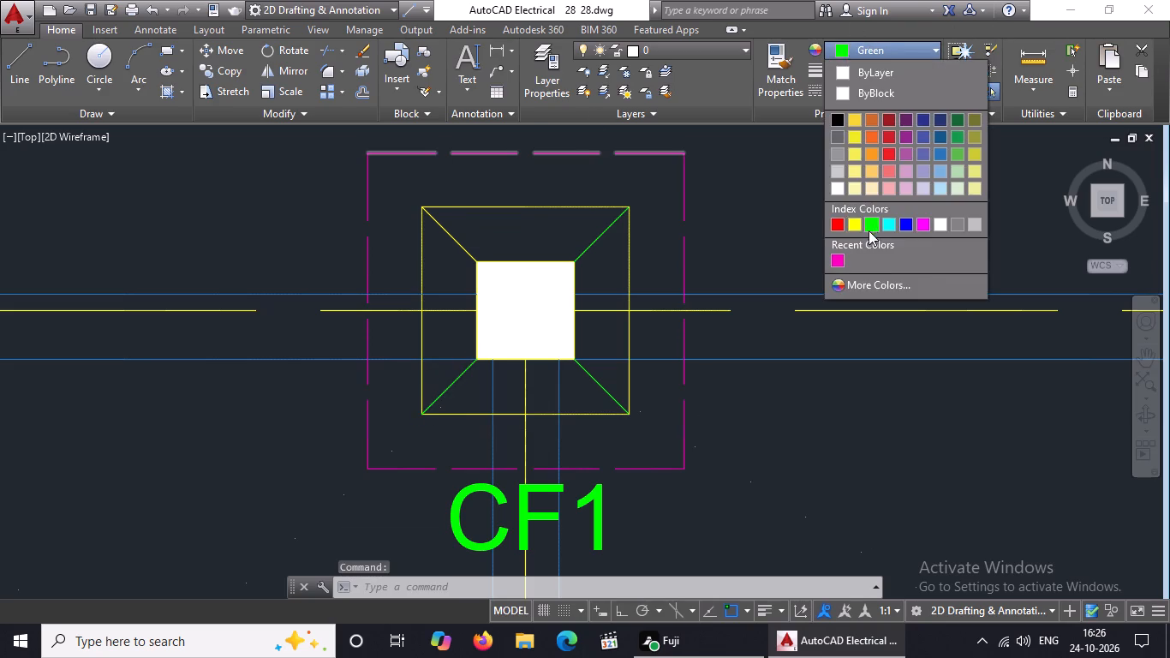
{"action": "key", "text": "Escape"}
{"action": "left_click", "coordinate": [455, 246]}
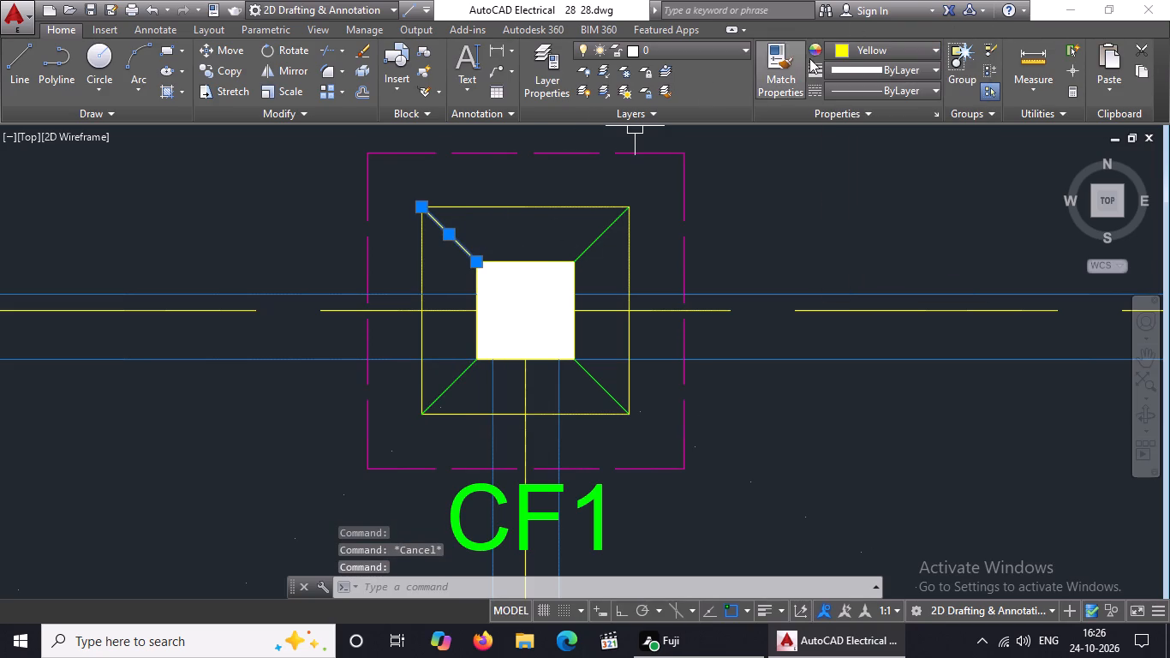
{"action": "left_click", "coordinate": [850, 45]}
{"action": "left_click_drag", "start_coordinate": [872, 224], "coordinate": [874, 233]}
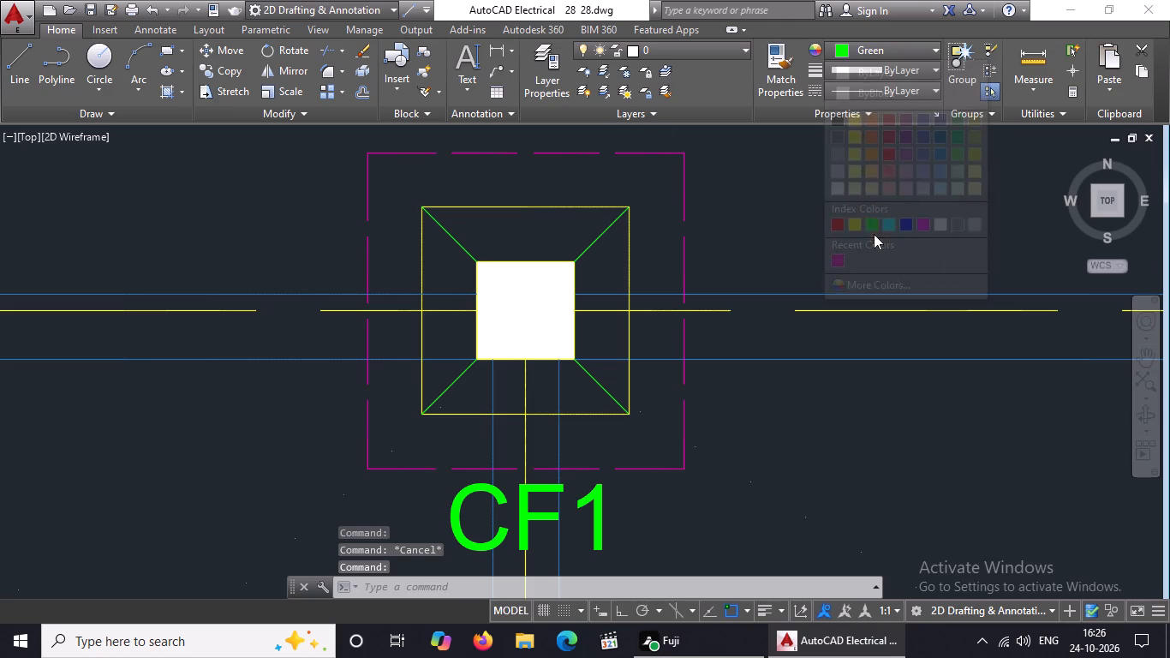
{"action": "key", "text": "Escape"}
Change the upper-left and upper-right diagonal lines of the middle-column CF1 footing, fourth from the bottom, to green.
{"action": "scroll", "coordinate": [821, 195], "scroll_direction": "down", "scroll_amount": 6}
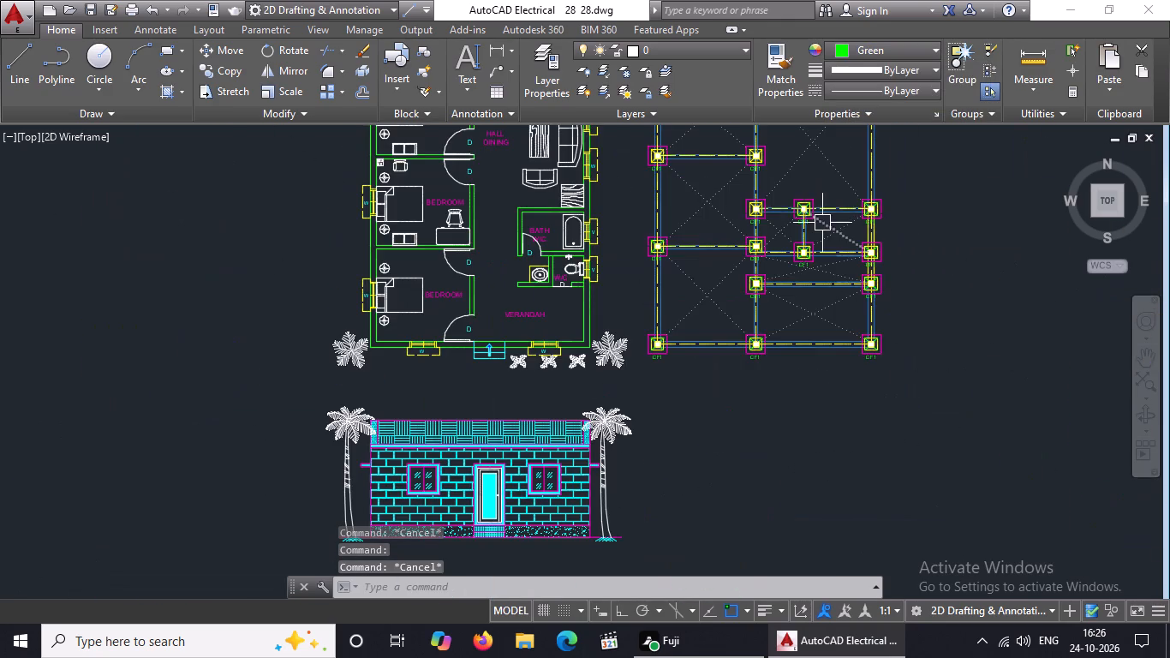
{"action": "scroll", "coordinate": [749, 189], "scroll_direction": "up", "scroll_amount": 4}
{"action": "scroll", "coordinate": [847, 303], "scroll_direction": "up", "scroll_amount": 2}
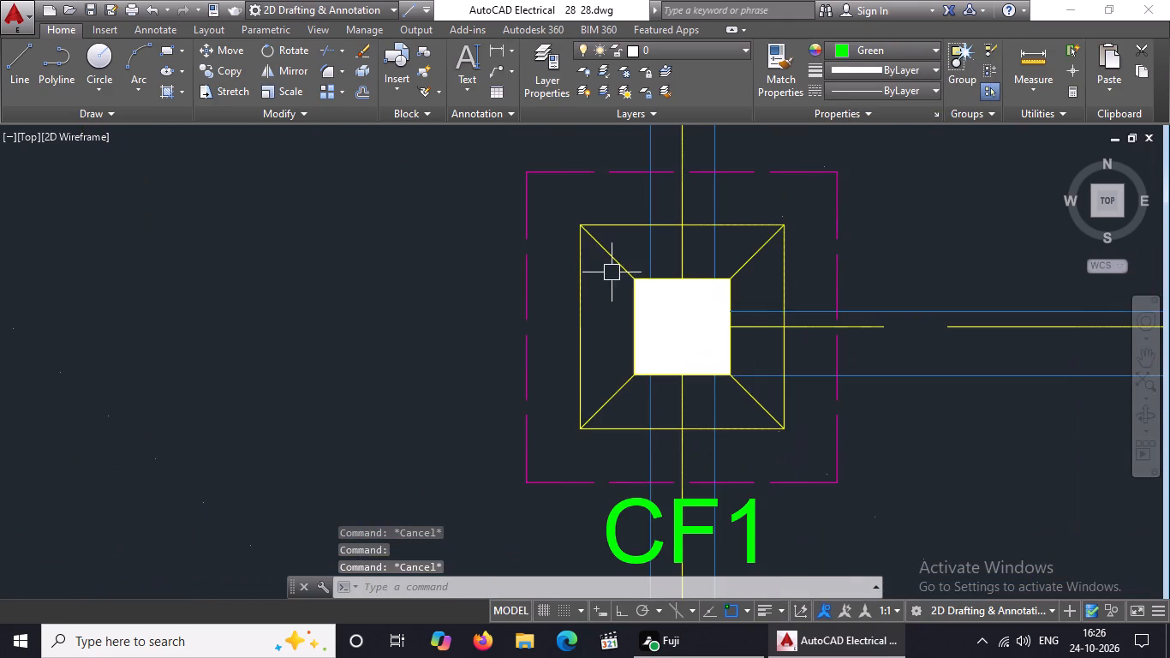
{"action": "left_click", "coordinate": [613, 251]}
{"action": "left_click", "coordinate": [848, 51]}
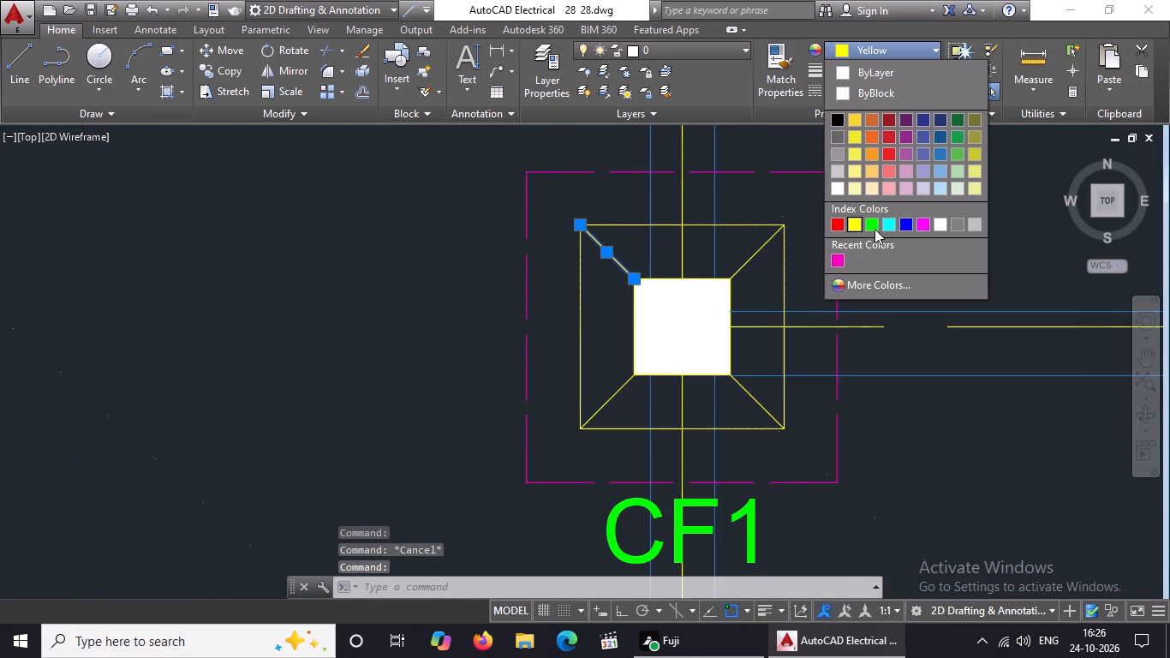
{"action": "left_click", "coordinate": [875, 226]}
{"action": "key", "text": "Escape"}
{"action": "left_click", "coordinate": [753, 254]}
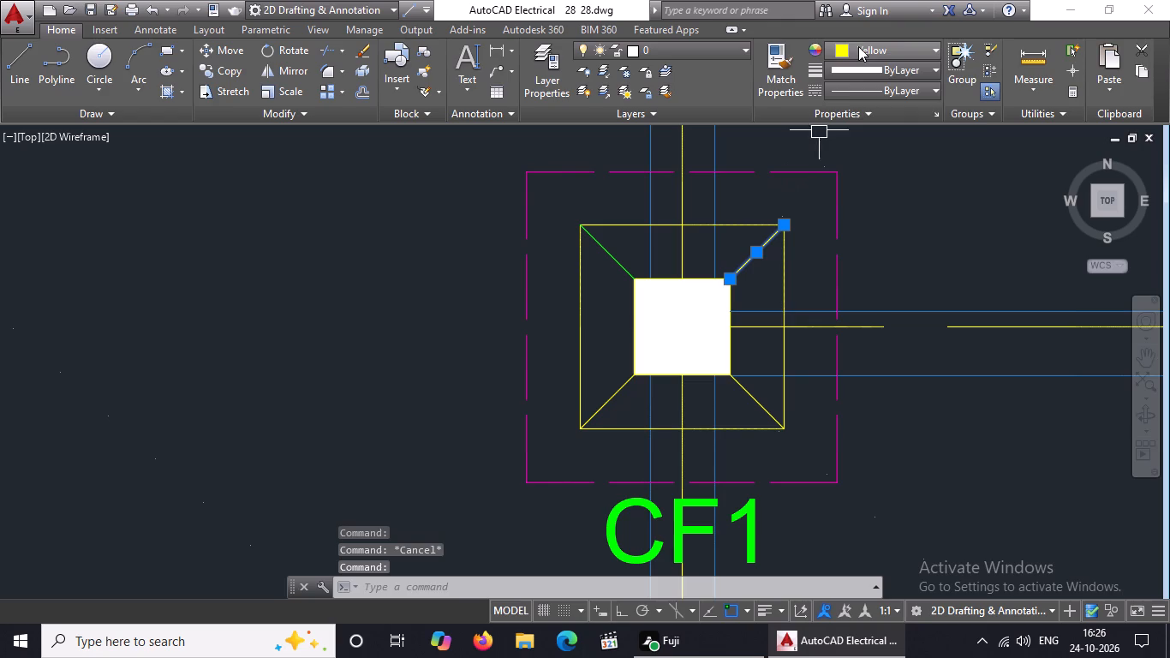
{"action": "left_click", "coordinate": [859, 45]}
{"action": "left_click", "coordinate": [872, 219]}
{"action": "scroll", "coordinate": [805, 268], "scroll_direction": "down", "scroll_amount": 3}
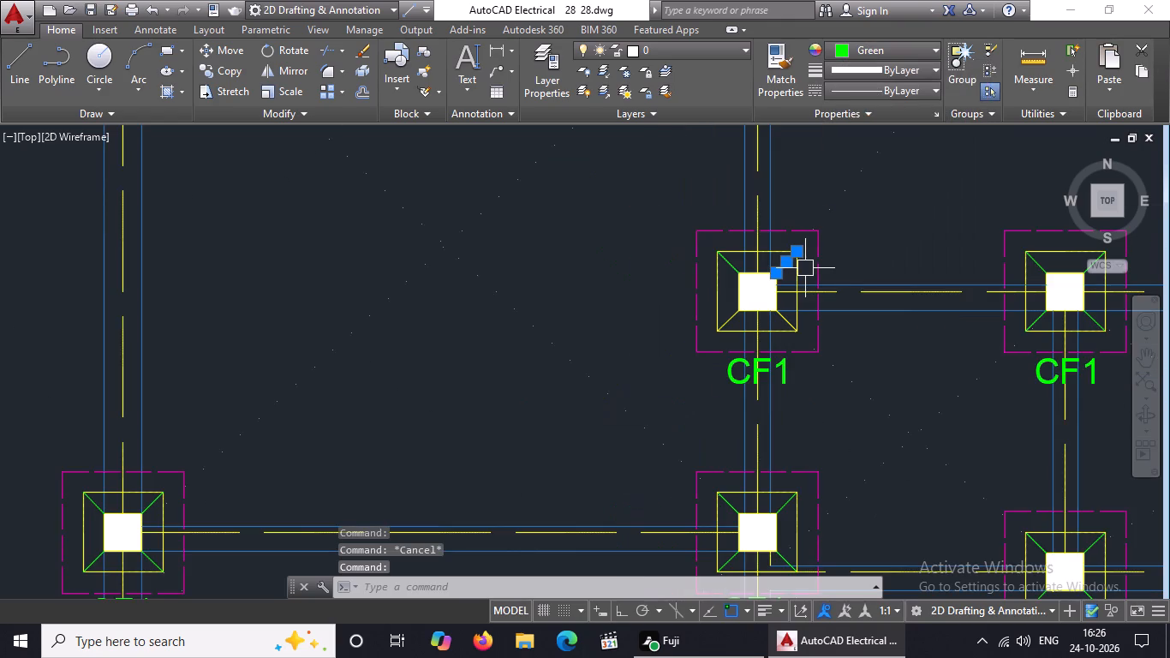
{"action": "key", "text": "Escape"}
Change the lower-right and lower-left diagonal lines of the middle-column CF1 footing, fourth from the bottom, to green.
{"action": "scroll", "coordinate": [804, 306], "scroll_direction": "up", "scroll_amount": 3}
{"action": "left_click", "coordinate": [723, 355]}
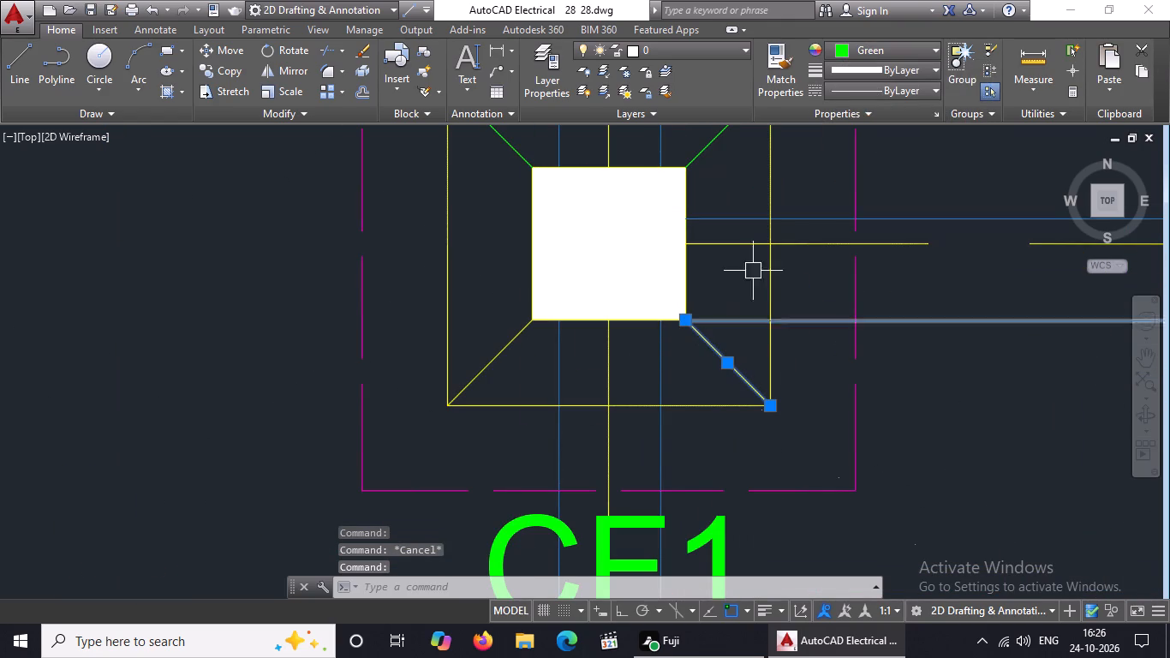
{"action": "left_click", "coordinate": [853, 49]}
{"action": "left_click_drag", "start_coordinate": [868, 224], "coordinate": [869, 234]}
{"action": "key", "text": "Escape"}
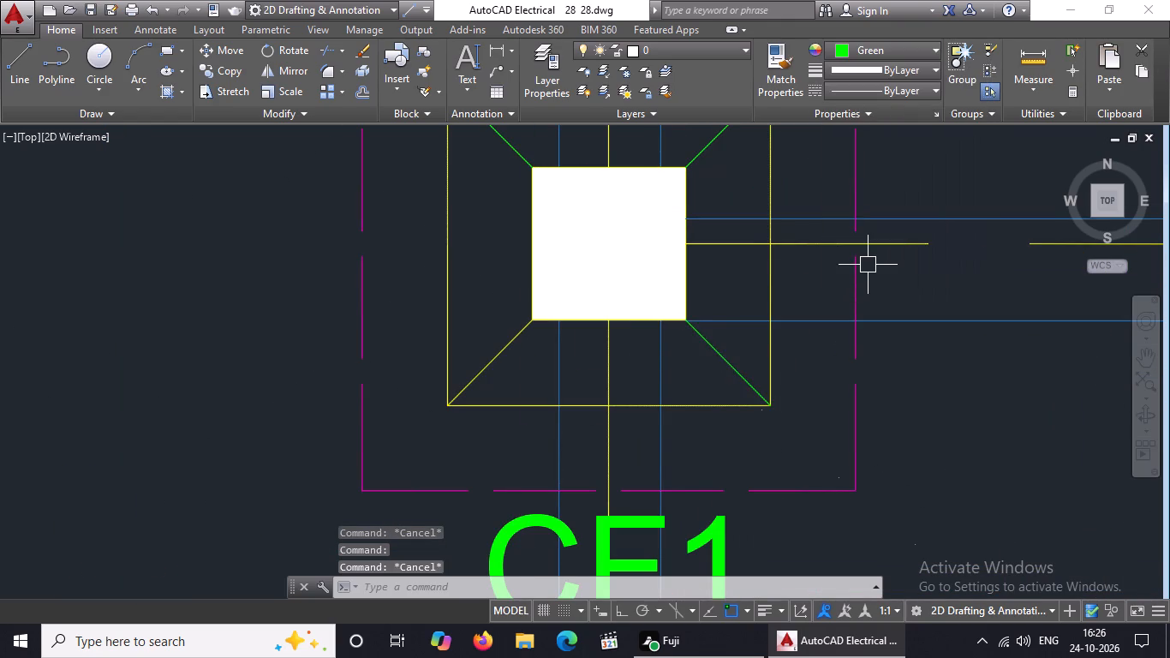
{"action": "scroll", "coordinate": [868, 265], "scroll_direction": "down", "scroll_amount": 4}
{"action": "scroll", "coordinate": [868, 272], "scroll_direction": "up", "scroll_amount": 4}
{"action": "left_click", "coordinate": [505, 296]}
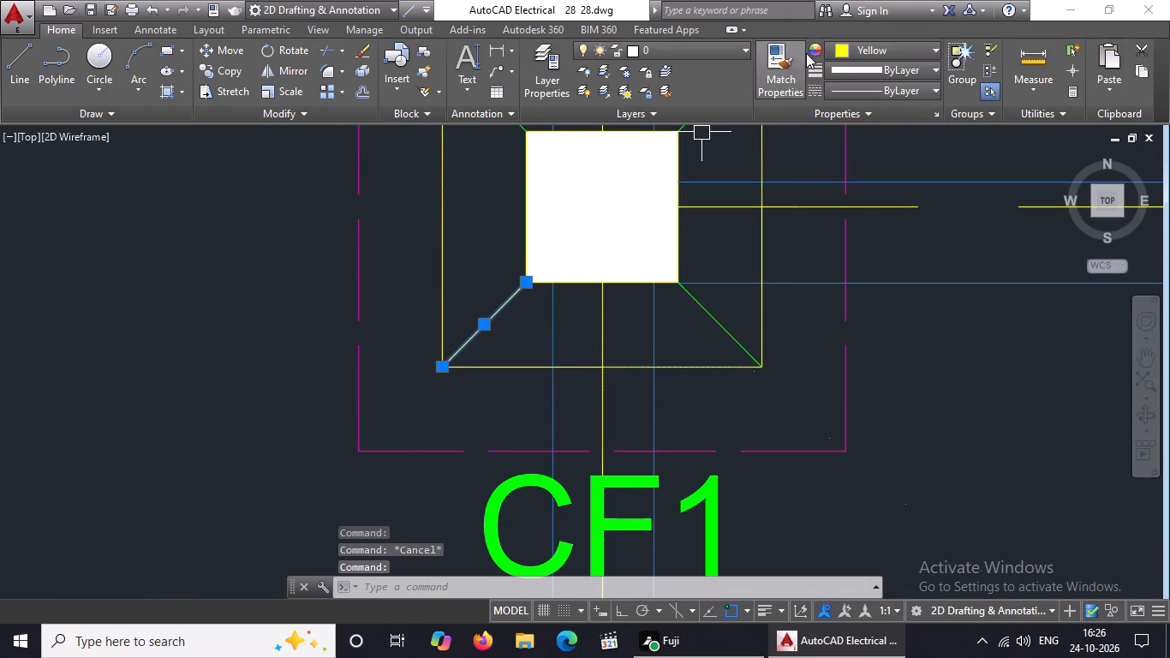
{"action": "left_click_drag", "start_coordinate": [841, 44], "coordinate": [841, 62]}
{"action": "left_click", "coordinate": [847, 52]}
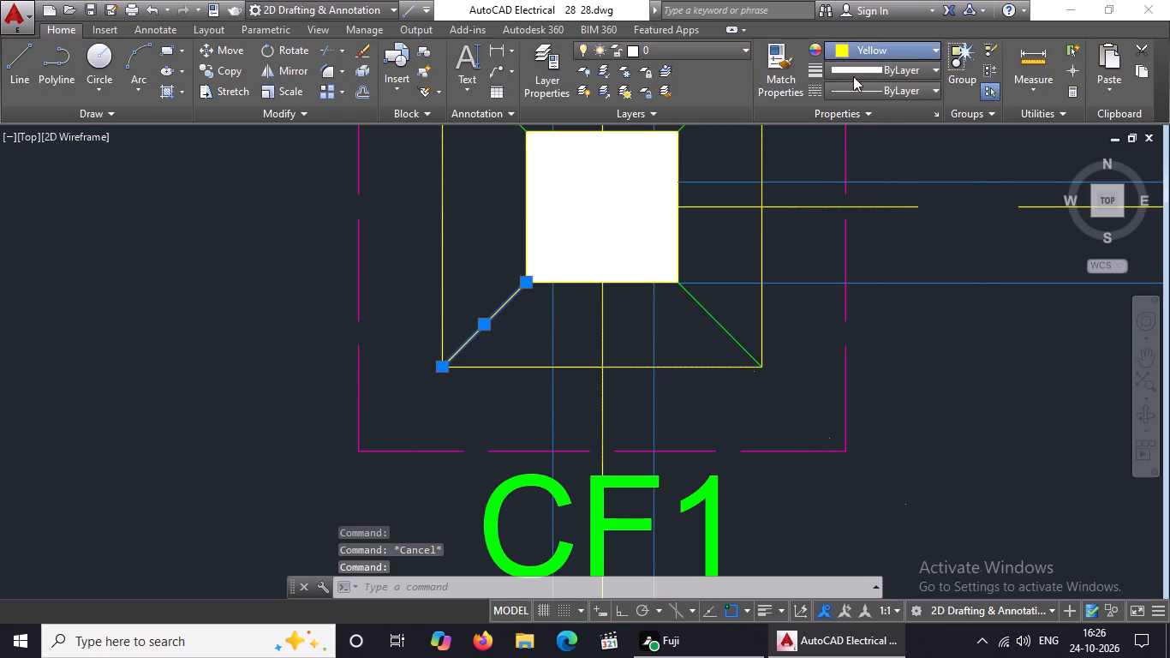
{"action": "left_click", "coordinate": [871, 219]}
{"action": "scroll", "coordinate": [872, 224], "scroll_direction": "down", "scroll_amount": 6}
{"action": "key", "text": "Escape"}
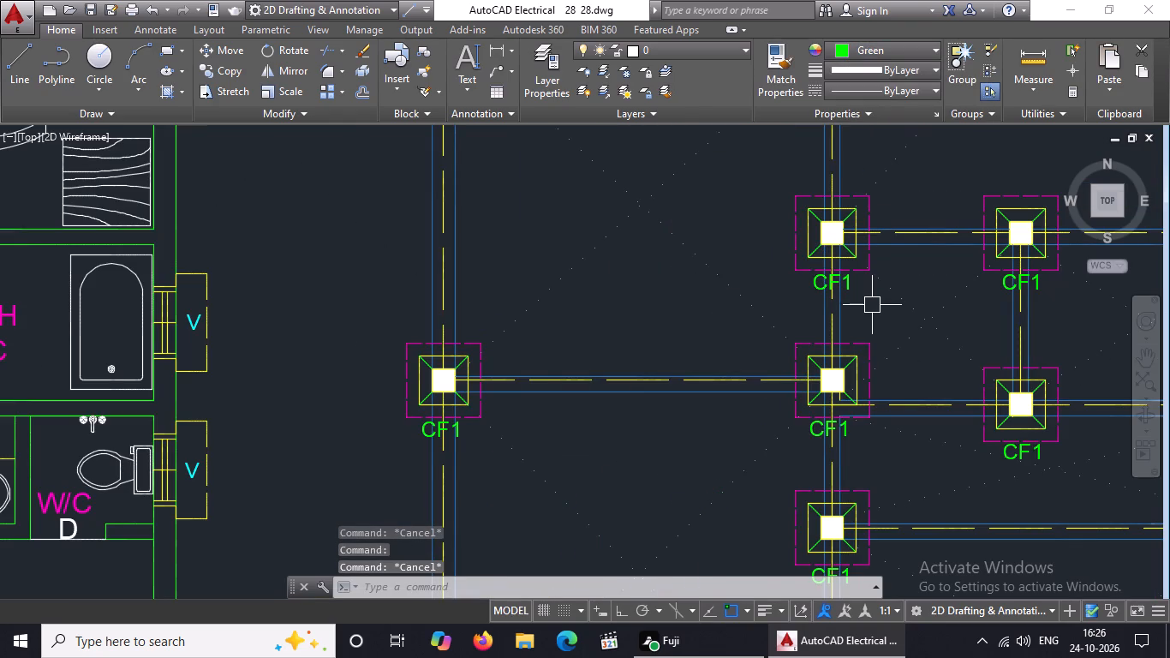
Change the upper-right and upper-left diagonal lines of the left-column CF1 footing, third from the bottom, to green.
{"action": "scroll", "coordinate": [873, 305], "scroll_direction": "down", "scroll_amount": 4}
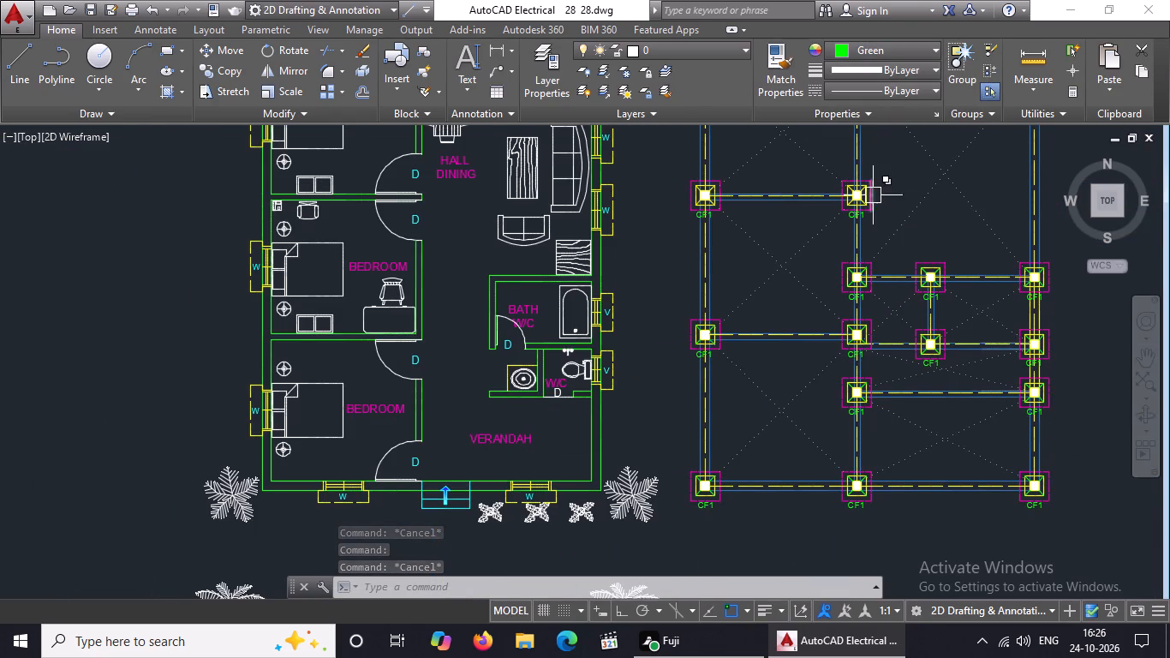
{"action": "scroll", "coordinate": [879, 171], "scroll_direction": "up", "scroll_amount": 4}
{"action": "scroll", "coordinate": [789, 241], "scroll_direction": "down", "scroll_amount": 2}
{"action": "scroll", "coordinate": [787, 302], "scroll_direction": "up", "scroll_amount": 1}
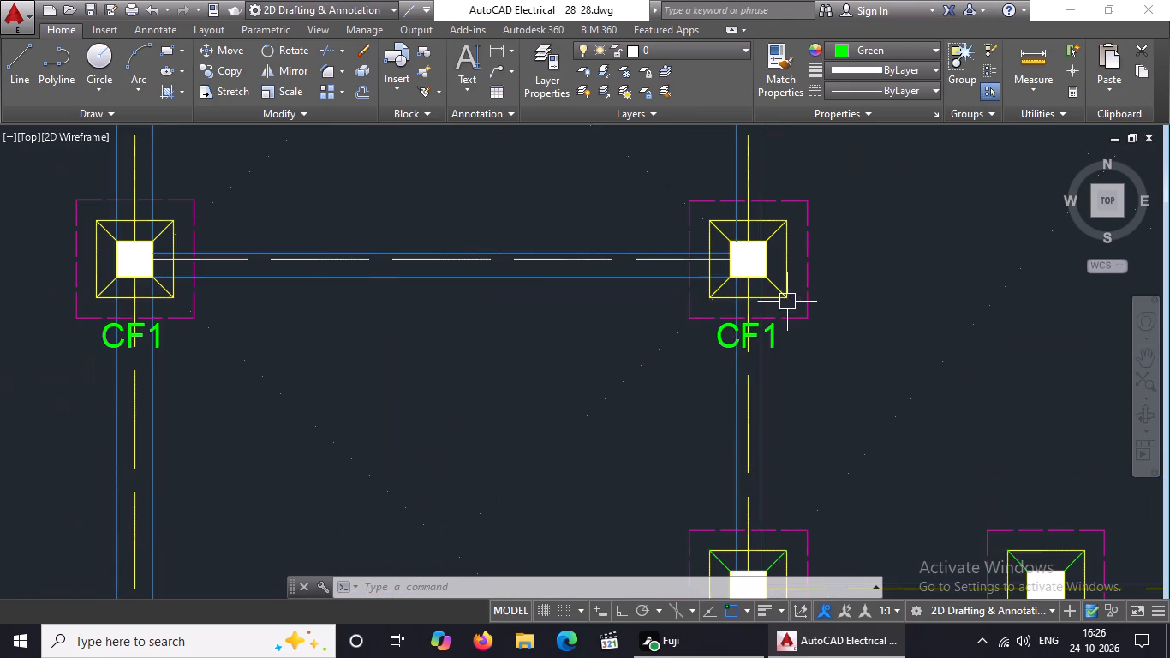
{"action": "scroll", "coordinate": [730, 282], "scroll_direction": "down", "scroll_amount": 1}
{"action": "scroll", "coordinate": [602, 263], "scroll_direction": "down", "scroll_amount": 1}
{"action": "scroll", "coordinate": [495, 255], "scroll_direction": "up", "scroll_amount": 2}
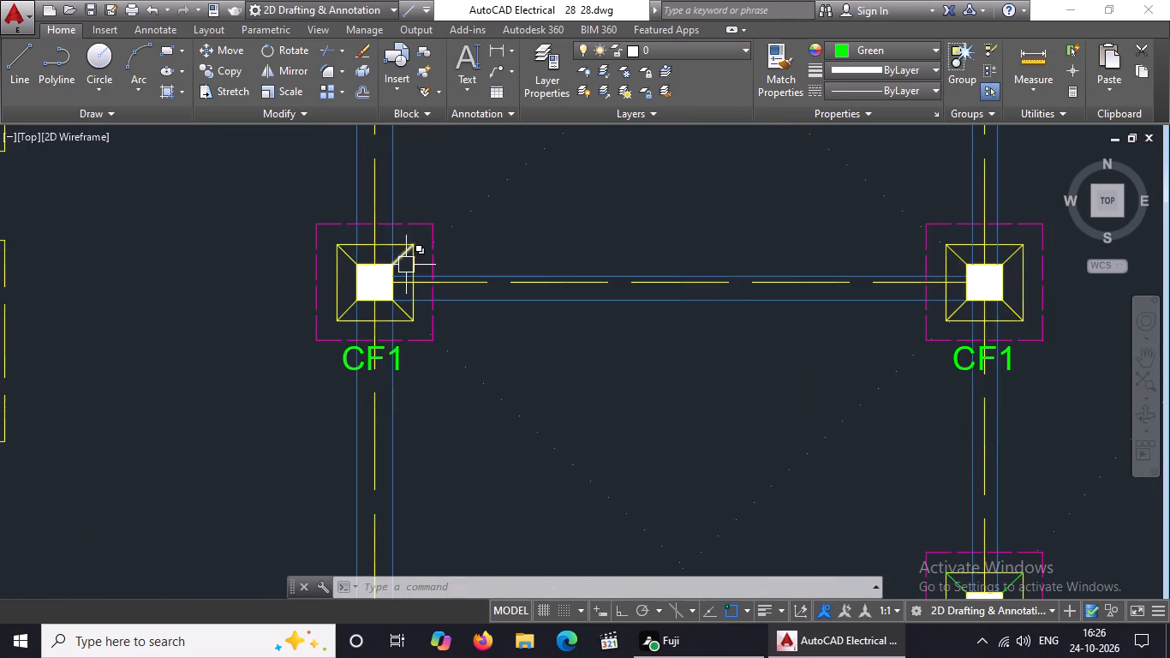
{"action": "scroll", "coordinate": [405, 258], "scroll_direction": "up", "scroll_amount": 2}
{"action": "left_click", "coordinate": [389, 248]}
{"action": "left_click", "coordinate": [895, 53]}
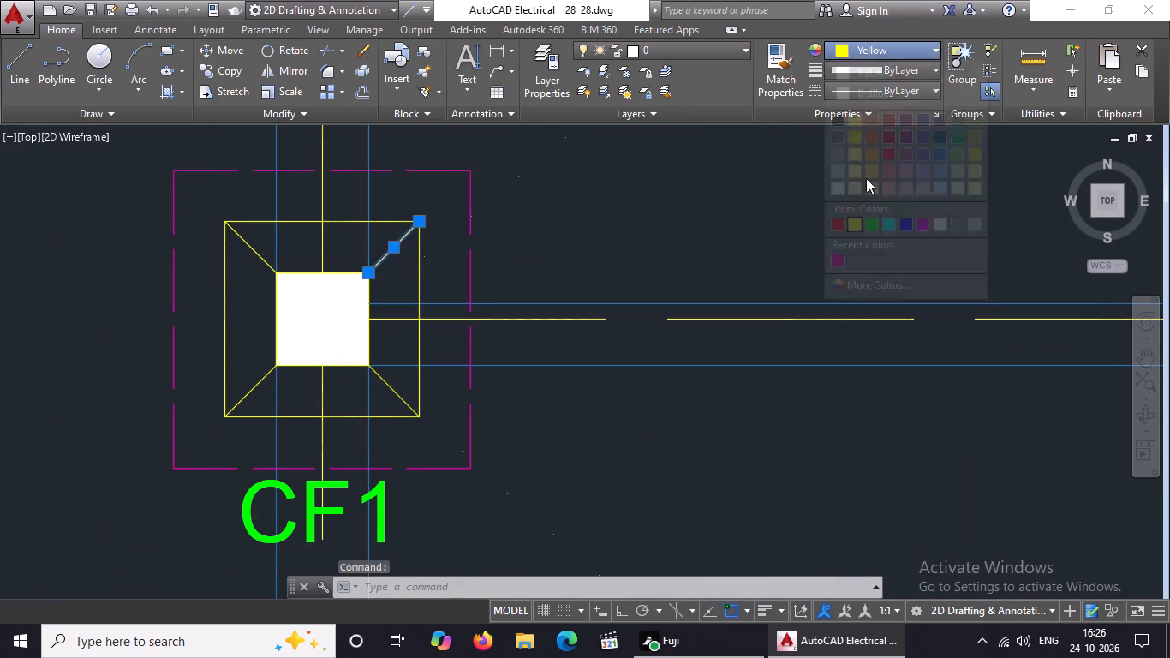
{"action": "left_click", "coordinate": [874, 216]}
{"action": "key", "text": "Escape"}
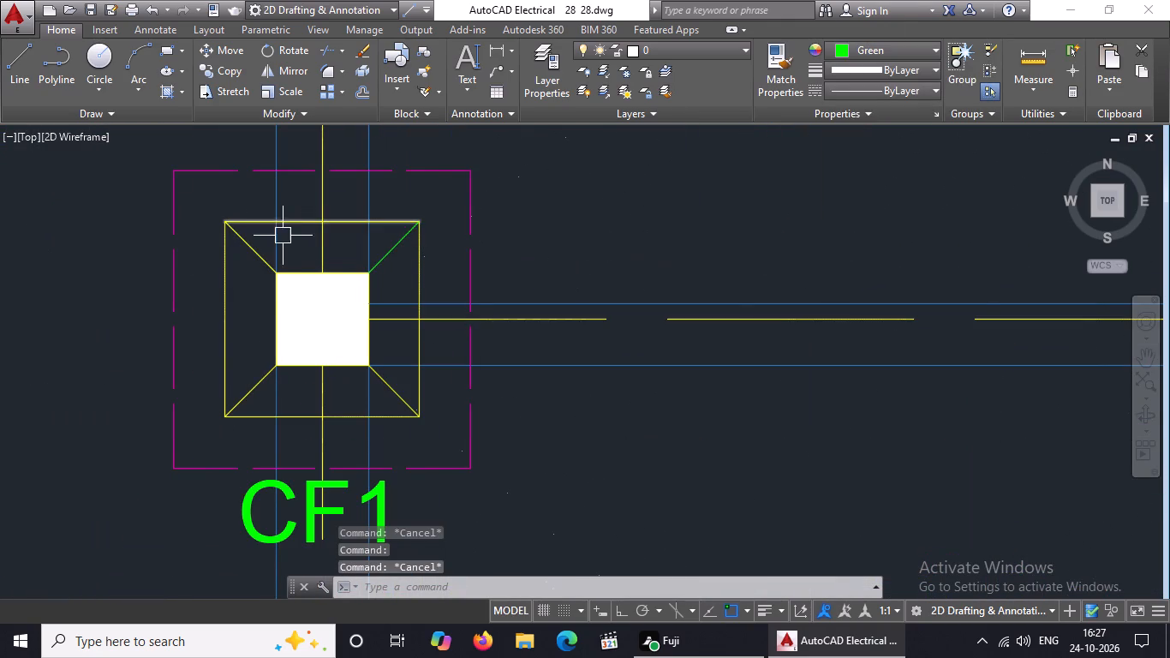
{"action": "left_click", "coordinate": [247, 251]}
{"action": "left_click", "coordinate": [876, 40]}
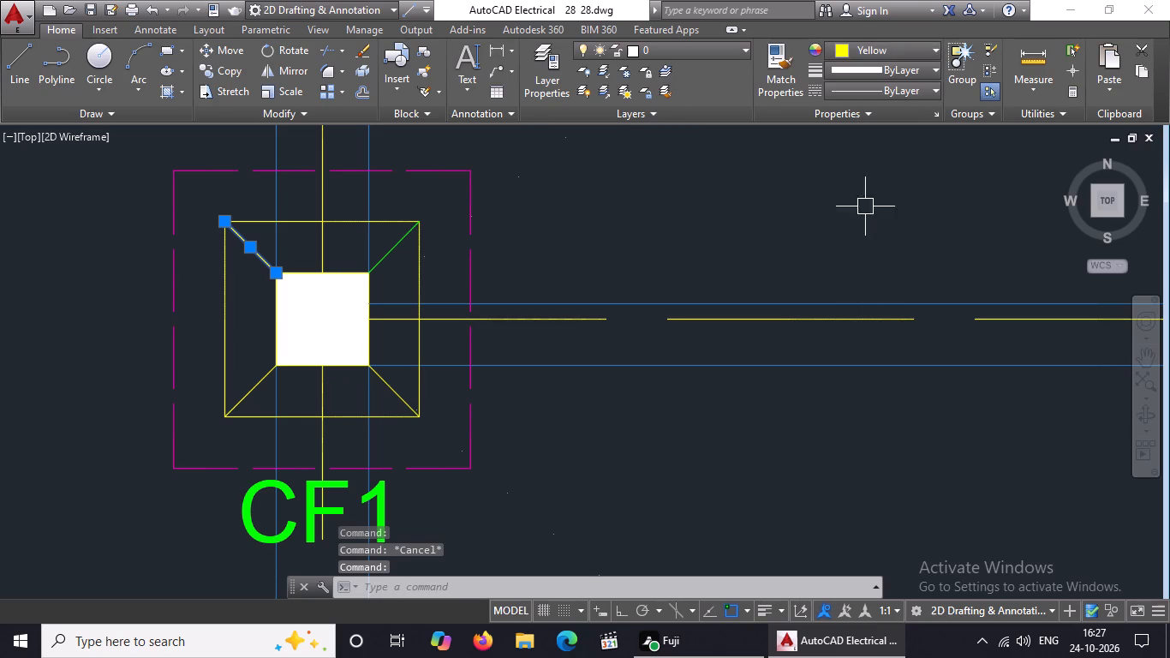
{"action": "left_click", "coordinate": [882, 46]}
{"action": "left_click", "coordinate": [869, 218]}
{"action": "key", "text": "Escape"}
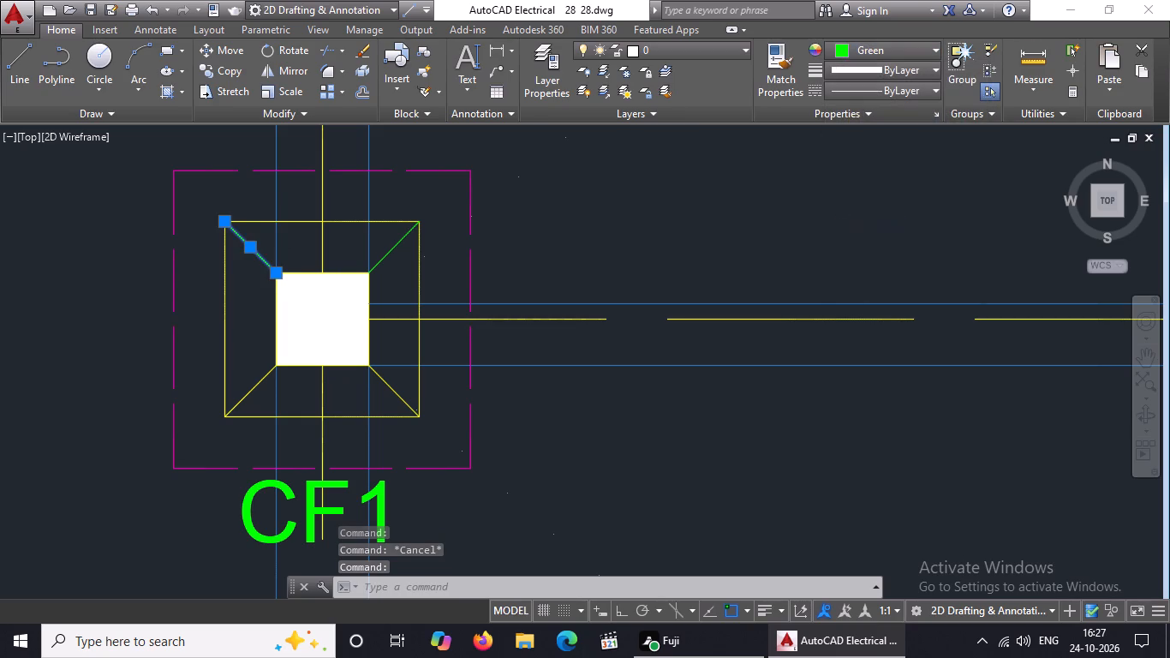
Change the lower-right and lower-left diagonal lines of the left-column CF1 footing, third from the bottom, to green.
{"action": "left_click", "coordinate": [399, 396]}
{"action": "left_click", "coordinate": [845, 39]}
{"action": "left_click", "coordinate": [845, 46]}
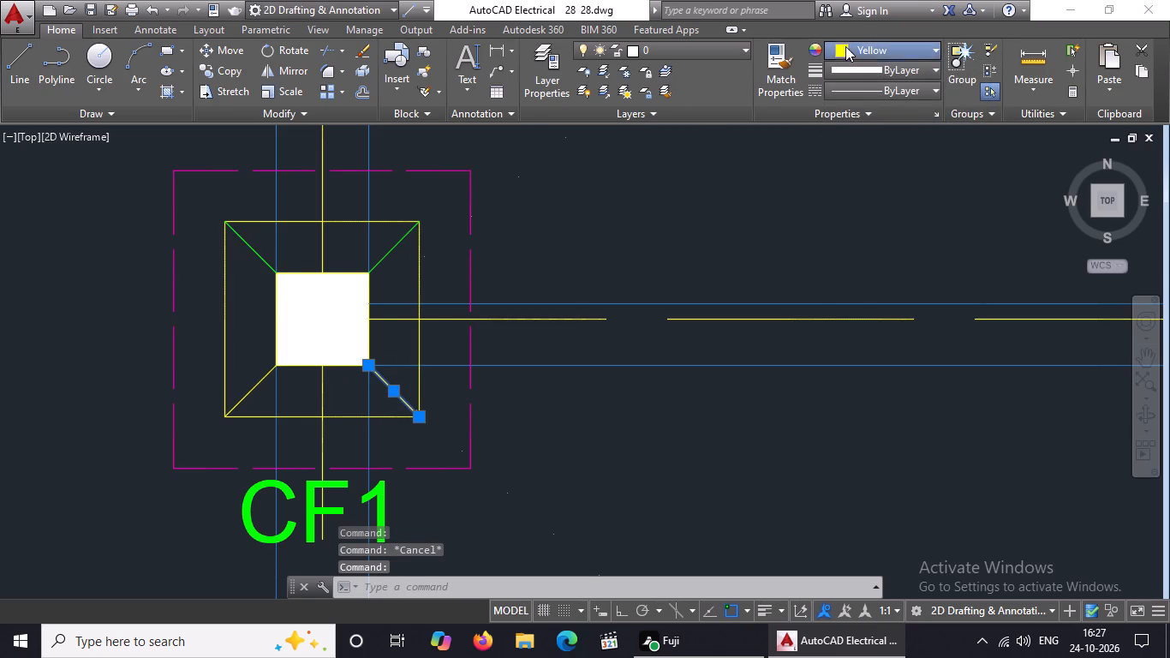
{"action": "left_click", "coordinate": [874, 224]}
{"action": "key", "text": "Escape"}
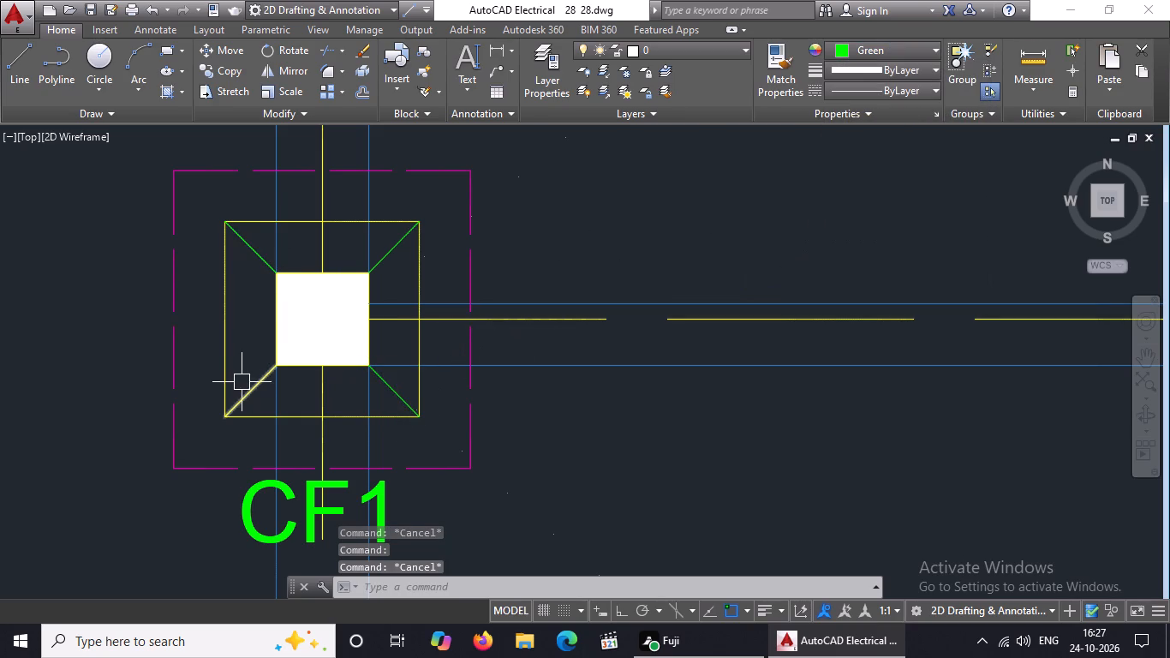
{"action": "left_click", "coordinate": [262, 386]}
{"action": "left_click", "coordinate": [917, 57]}
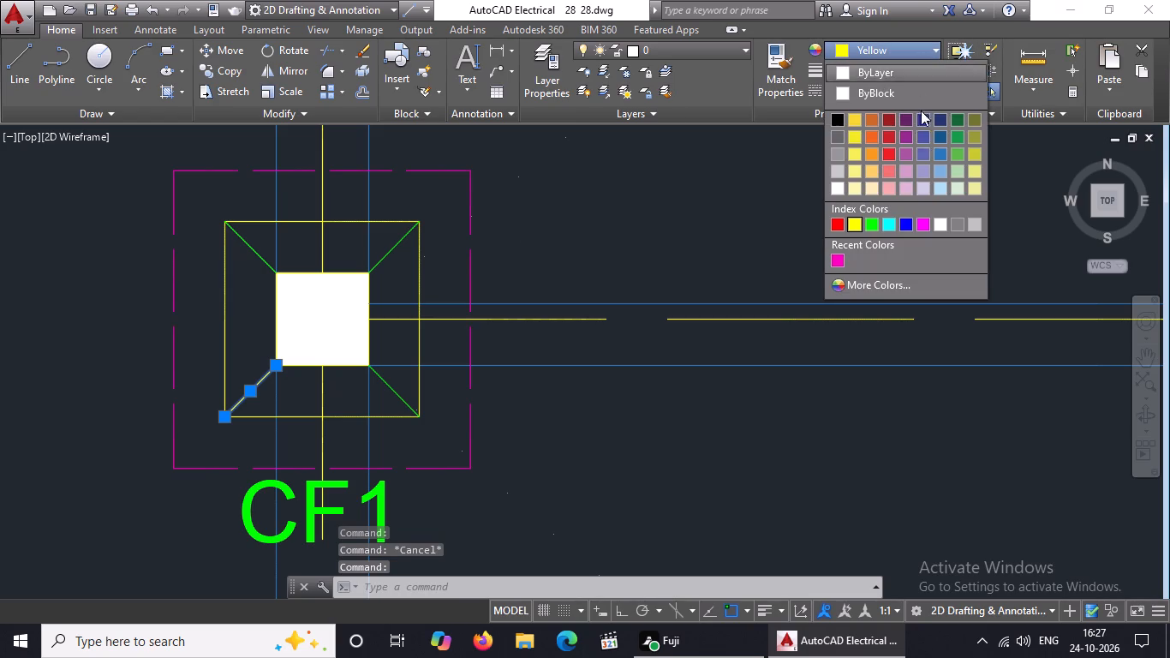
{"action": "left_click", "coordinate": [875, 219]}
{"action": "scroll", "coordinate": [831, 202], "scroll_direction": "down", "scroll_amount": 5}
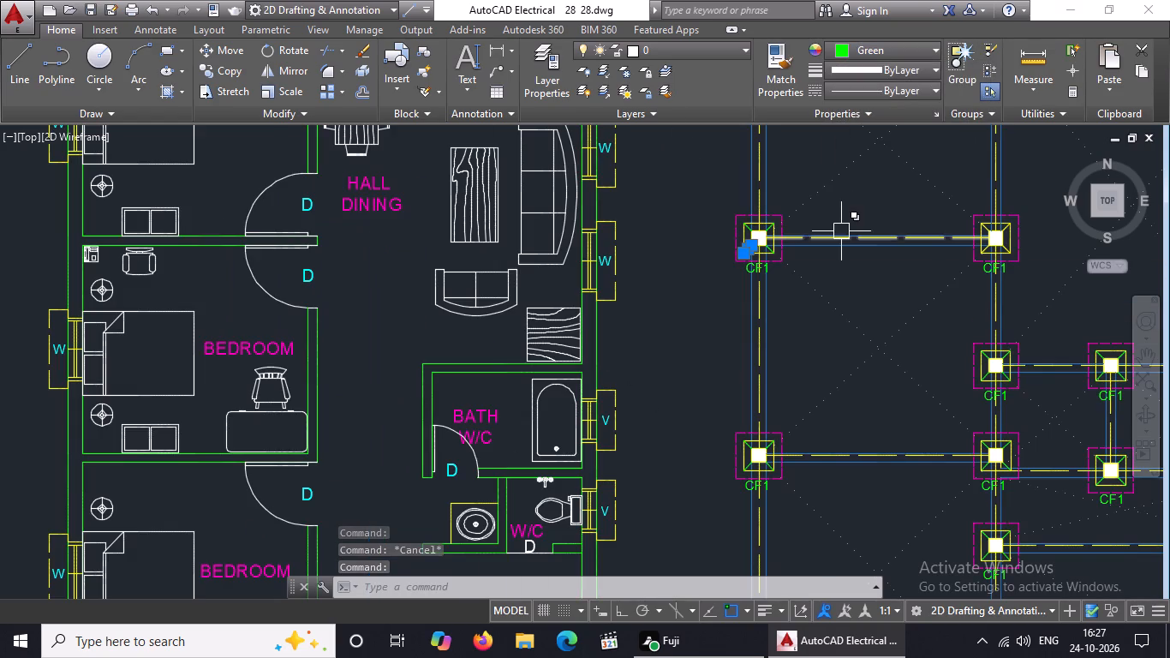
{"action": "key", "text": "Escape"}
Change the upper-right and upper-left diagonal lines of the middle-column CF1 footing, fifth from the bottom, to green.
{"action": "scroll", "coordinate": [1062, 235], "scroll_direction": "up", "scroll_amount": 3}
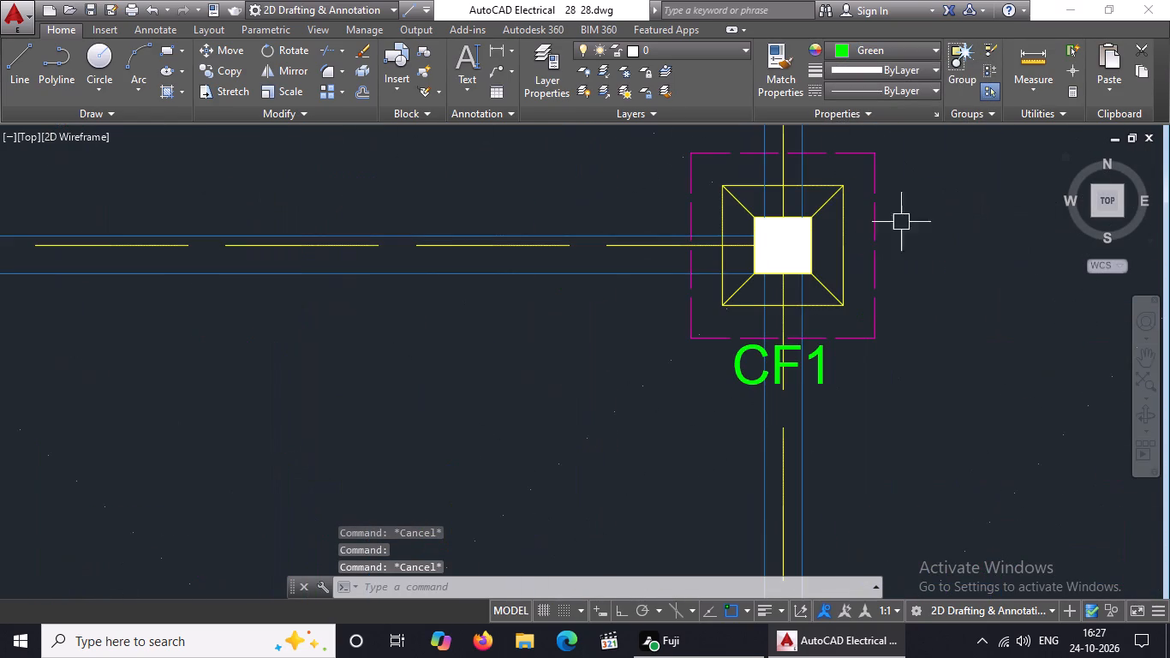
{"action": "scroll", "coordinate": [825, 202], "scroll_direction": "up", "scroll_amount": 2}
{"action": "left_click", "coordinate": [825, 202]}
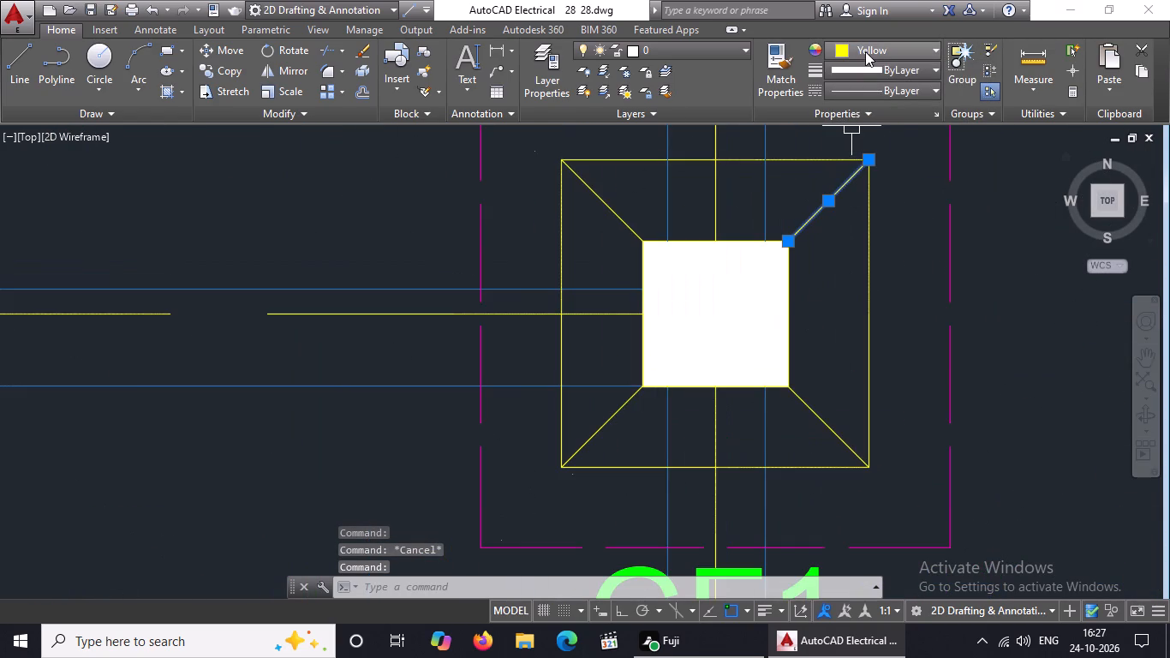
{"action": "left_click", "coordinate": [865, 51]}
{"action": "left_click", "coordinate": [873, 227]}
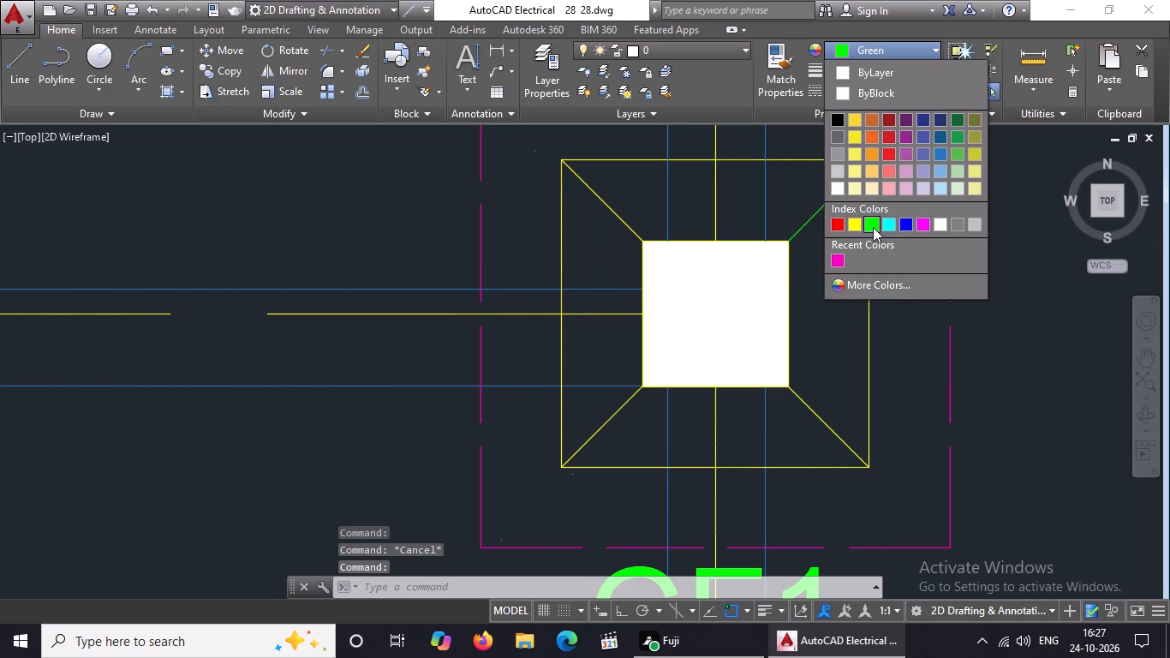
{"action": "left_click", "coordinate": [601, 205]}
{"action": "left_click", "coordinate": [862, 46]}
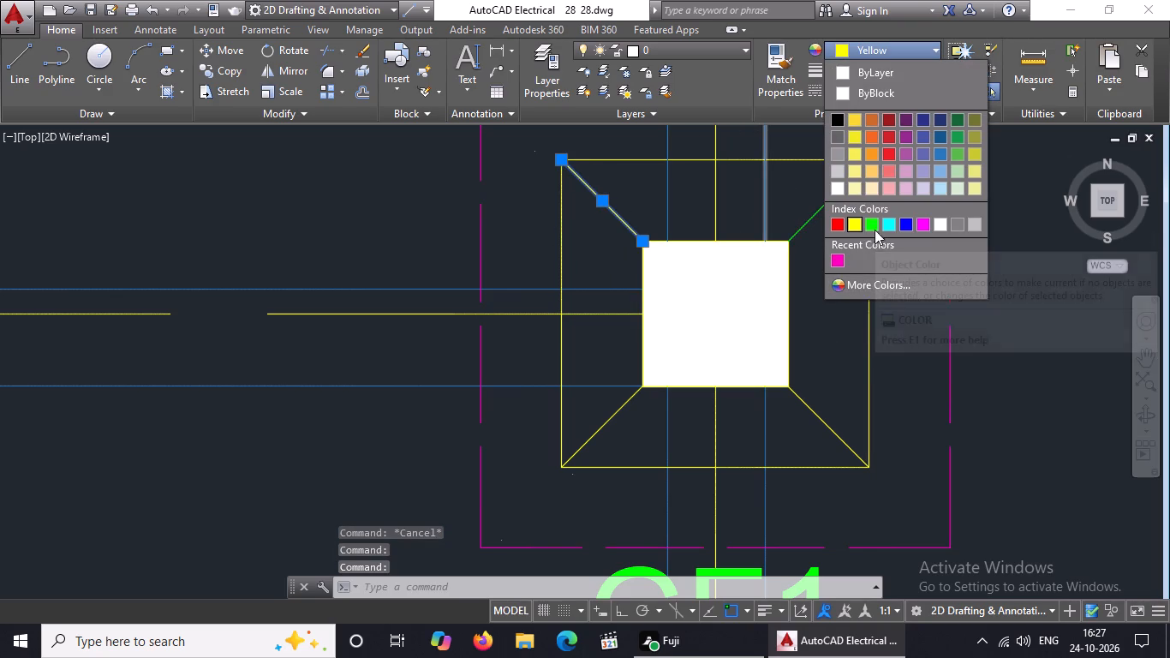
{"action": "left_click", "coordinate": [872, 223]}
{"action": "key", "text": "Escape"}
Change the lower-right and lower-left diagonal lines of the middle-column CF1 footing, fifth from the bottom, to green.
{"action": "left_click", "coordinate": [823, 412]}
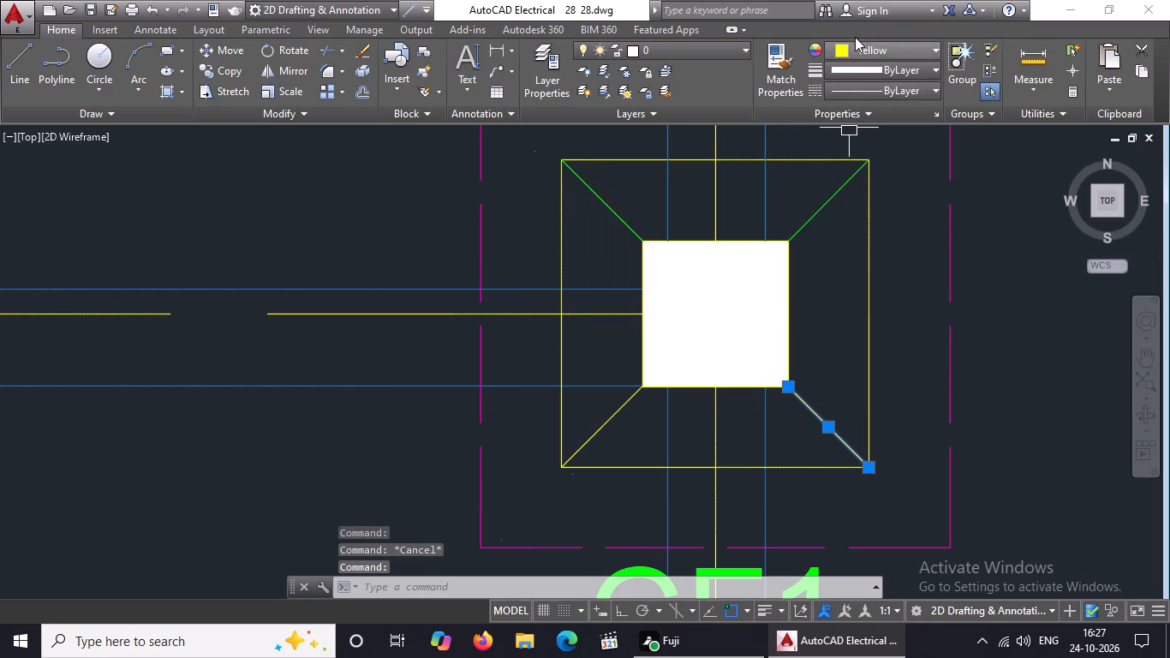
{"action": "left_click", "coordinate": [856, 47]}
{"action": "left_click", "coordinate": [869, 217]}
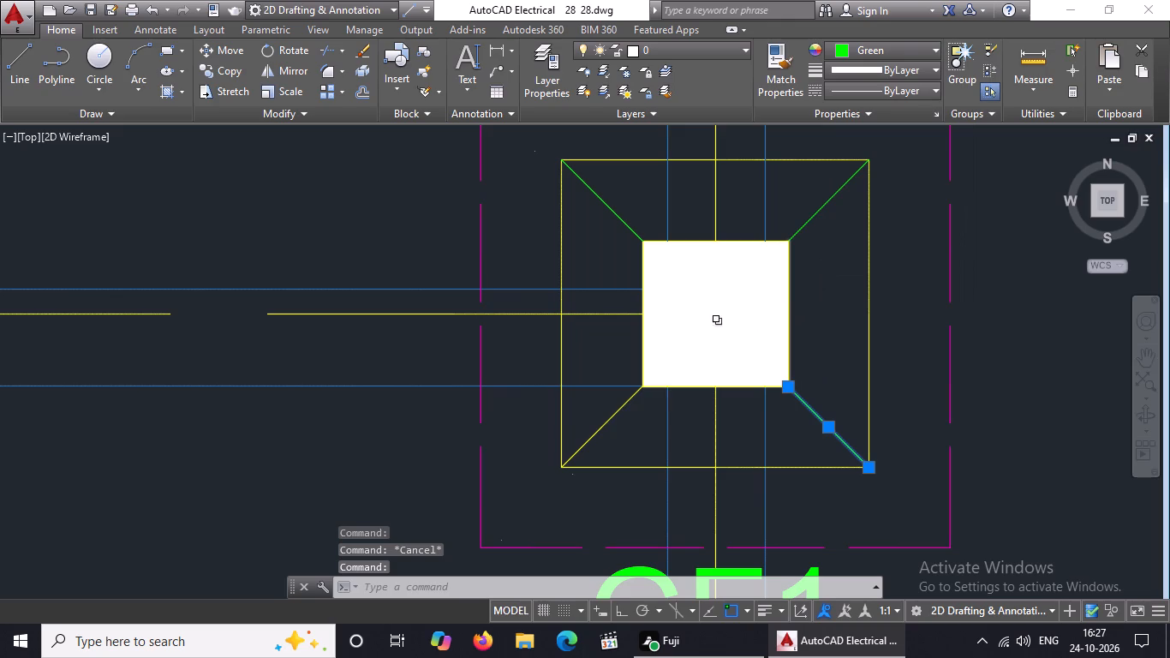
{"action": "left_click", "coordinate": [619, 412]}
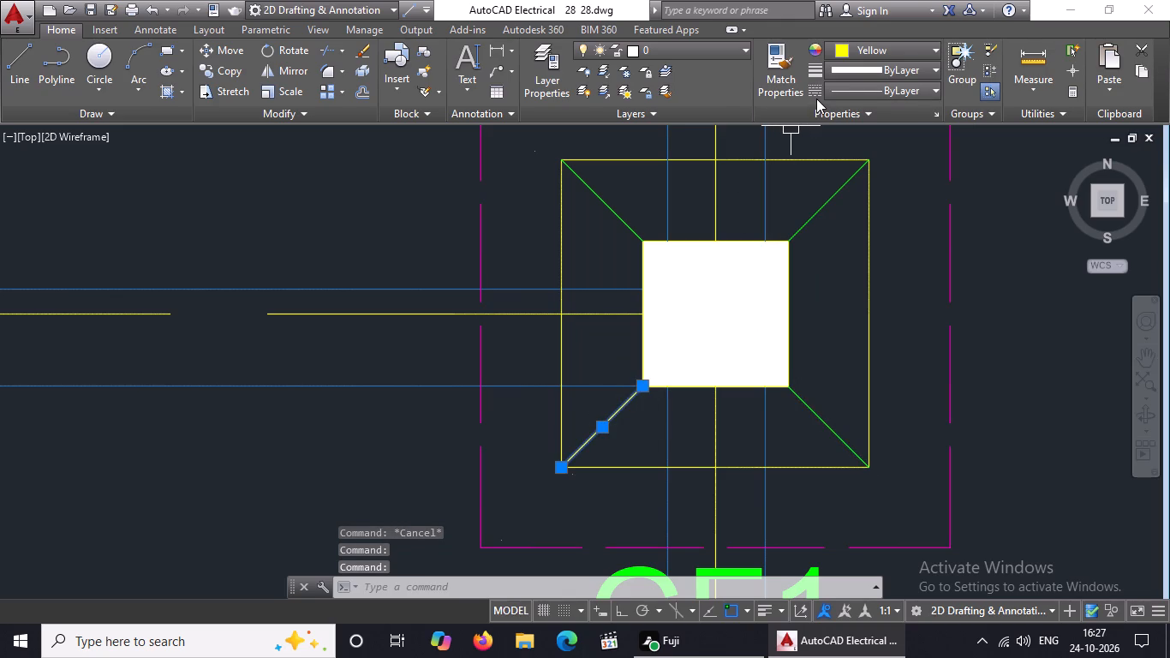
{"action": "left_click", "coordinate": [870, 51]}
{"action": "left_click", "coordinate": [868, 224]}
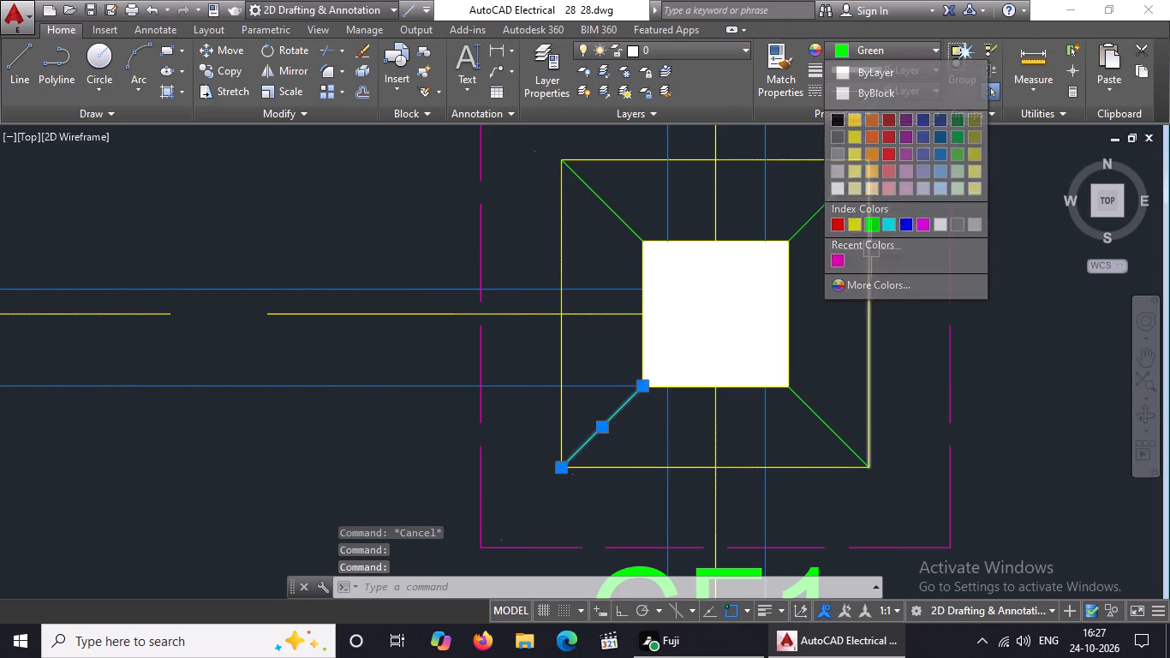
{"action": "scroll", "coordinate": [871, 250], "scroll_direction": "down", "scroll_amount": 5}
{"action": "key", "text": "Escape"}
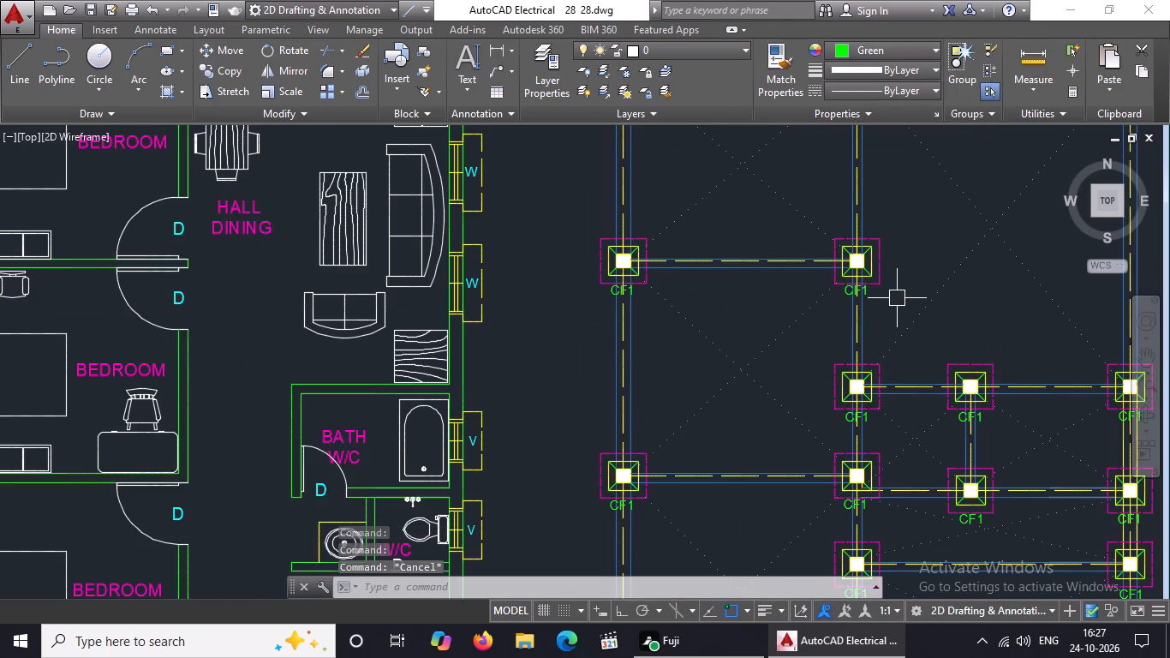
Change the upper-left and upper-right diagonal lines of the left-column CF1 footing, fourth from the bottom, to green.
{"action": "scroll", "coordinate": [897, 298], "scroll_direction": "down", "scroll_amount": 1}
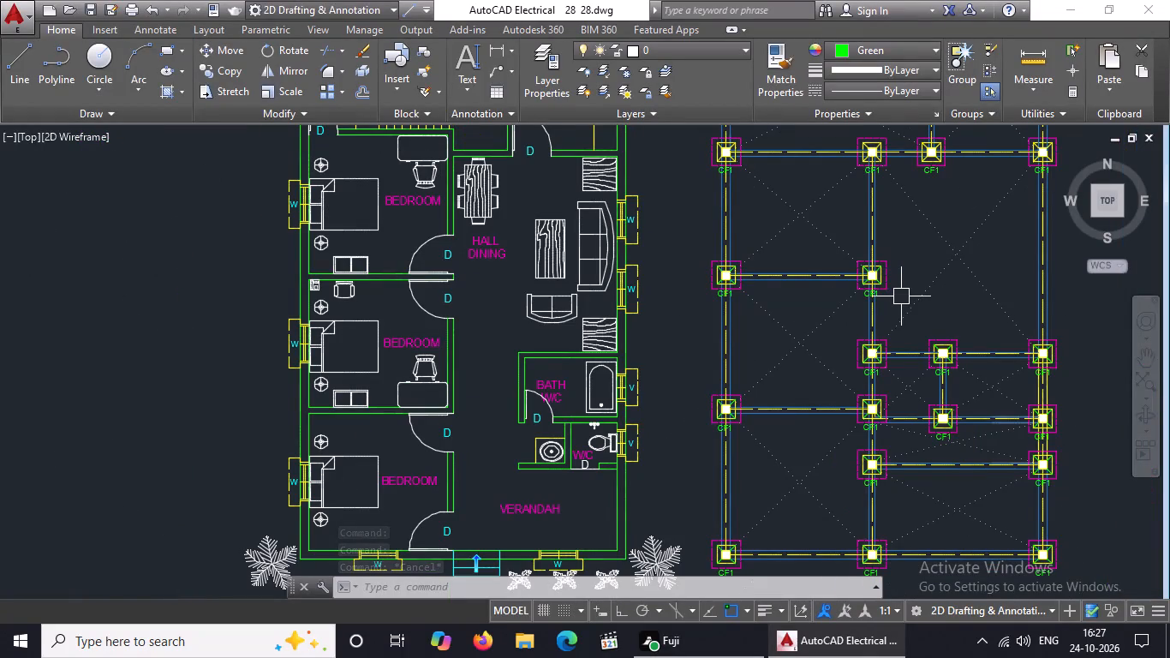
{"action": "middle_click_drag", "start_coordinate": [896, 253], "coordinate": [896, 299]}
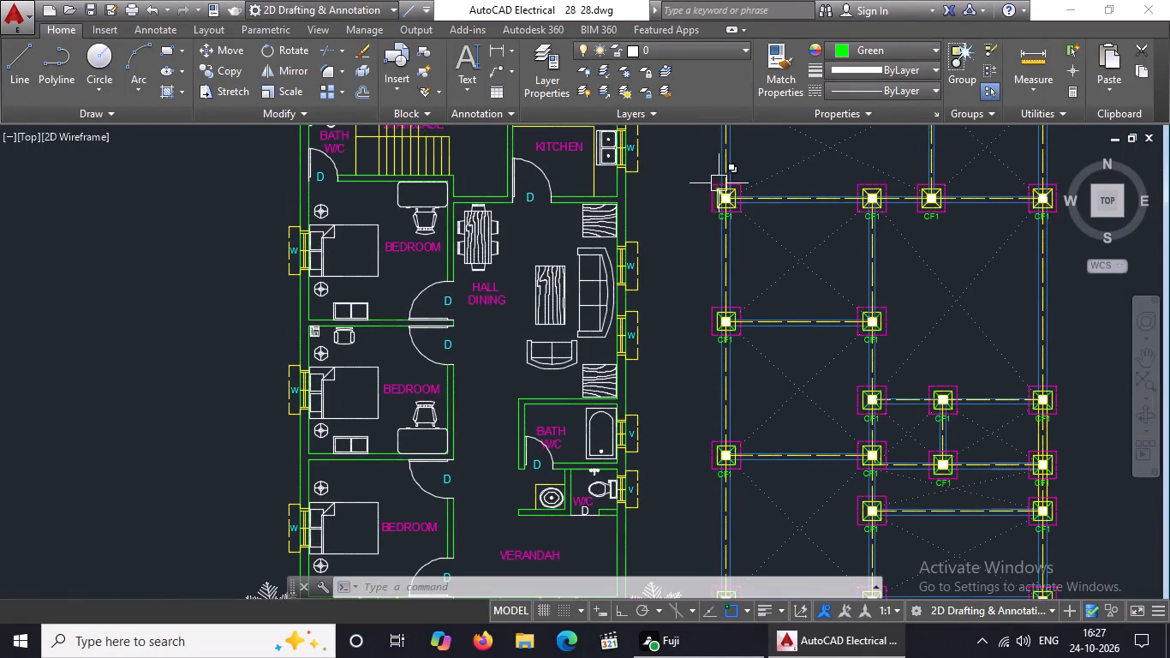
{"action": "scroll", "coordinate": [719, 183], "scroll_direction": "up", "scroll_amount": 5}
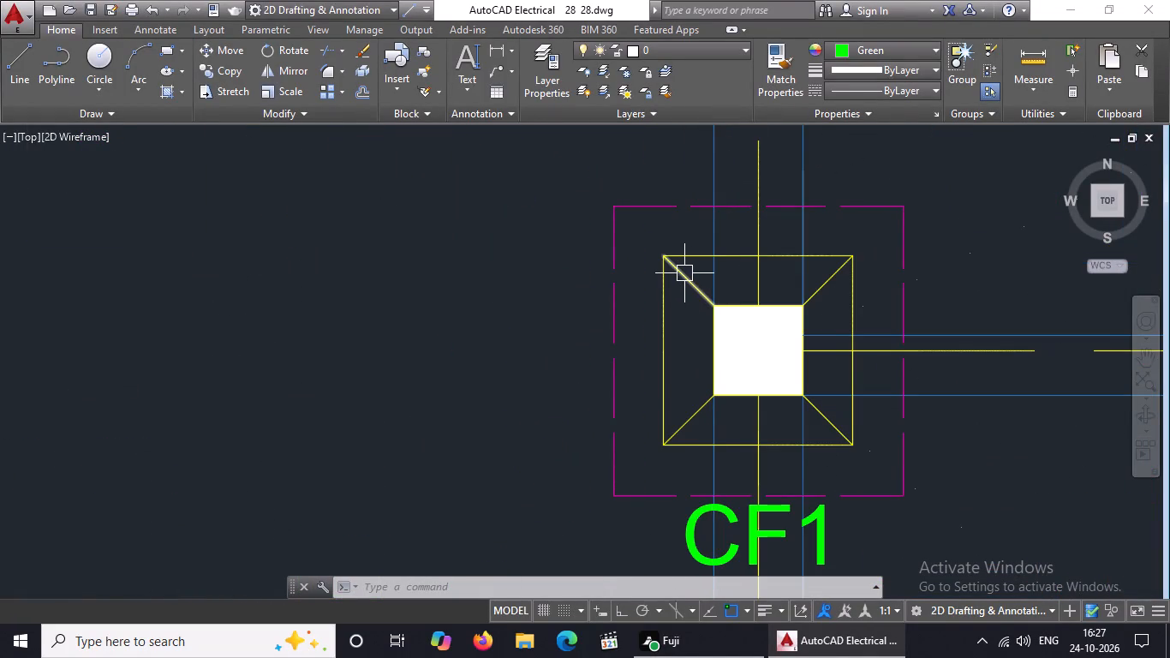
{"action": "left_click", "coordinate": [684, 273]}
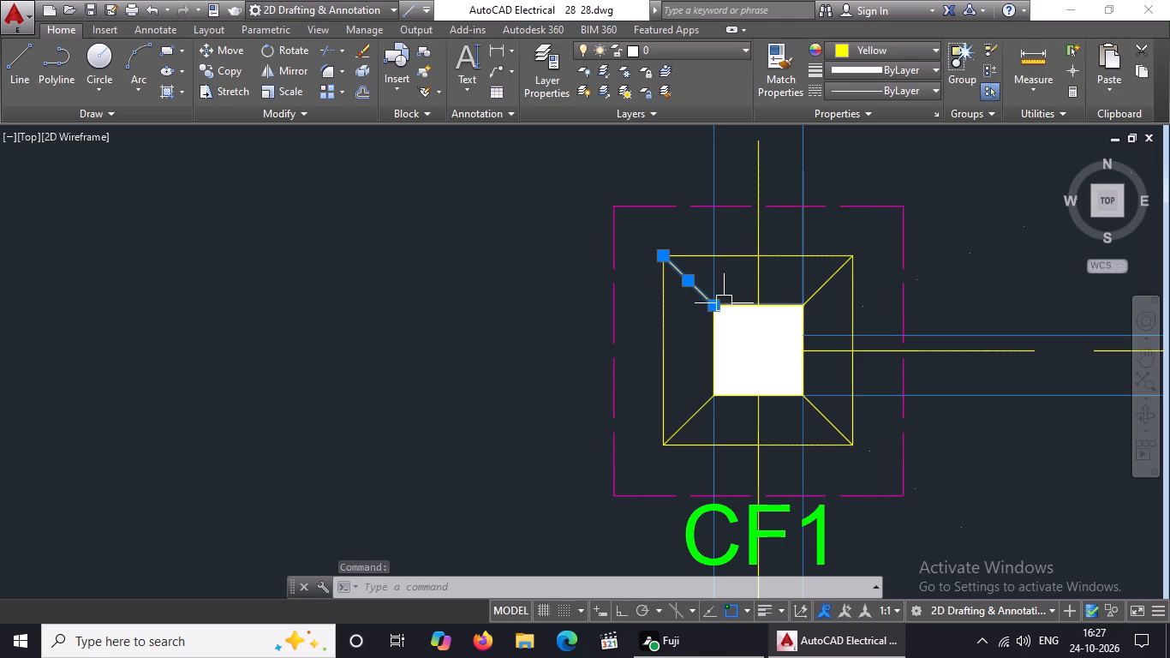
{"action": "left_click", "coordinate": [928, 45]}
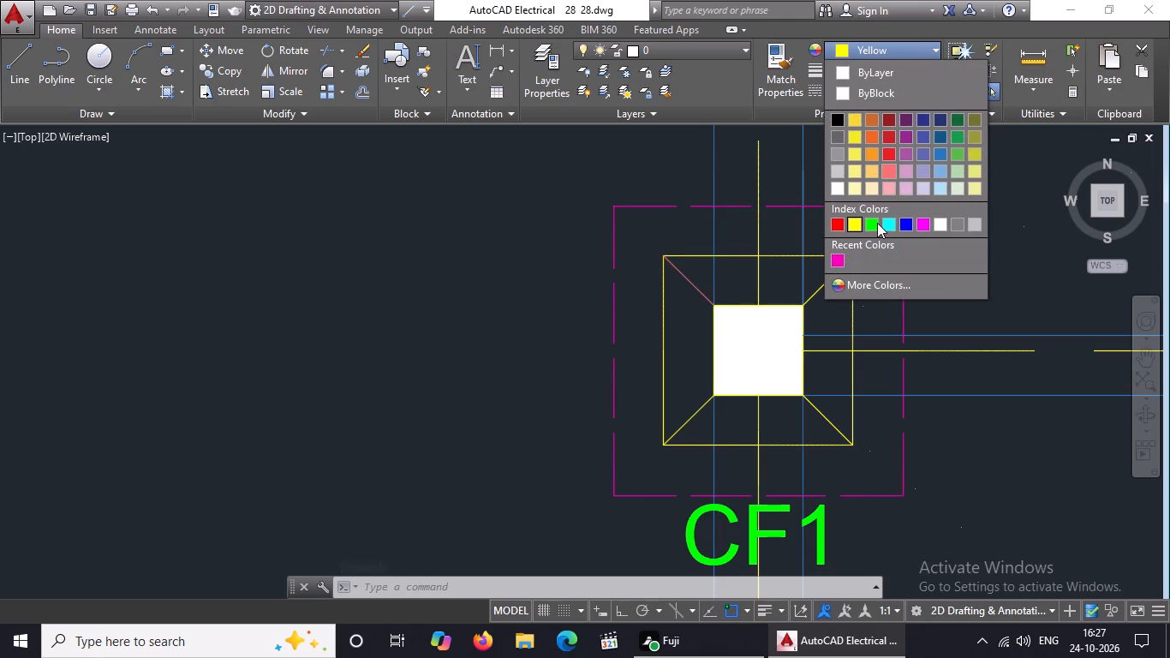
{"action": "left_click", "coordinate": [872, 223]}
{"action": "left_click", "coordinate": [840, 276]}
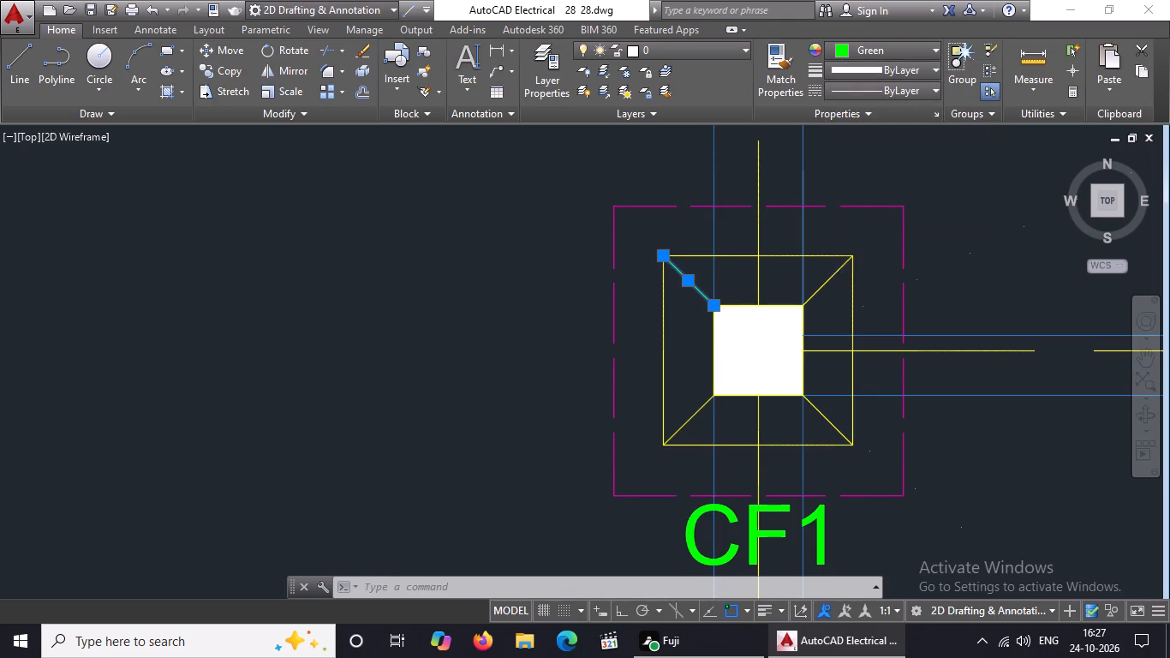
{"action": "left_click", "coordinate": [895, 46]}
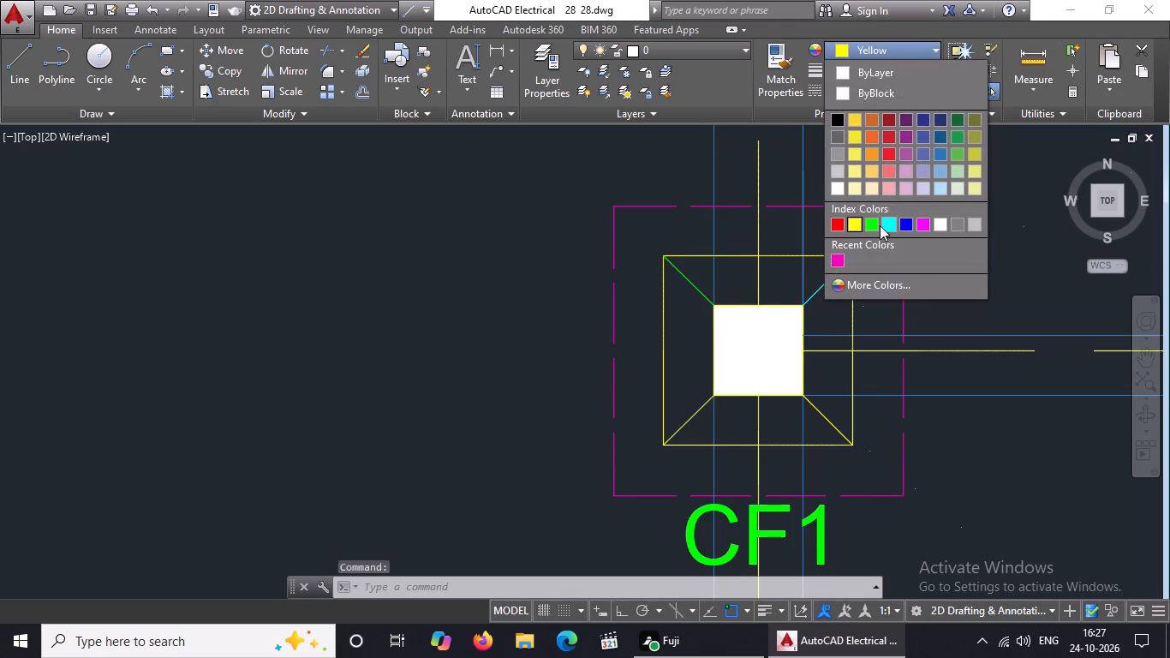
{"action": "left_click", "coordinate": [869, 227]}
{"action": "key", "text": "Escape"}
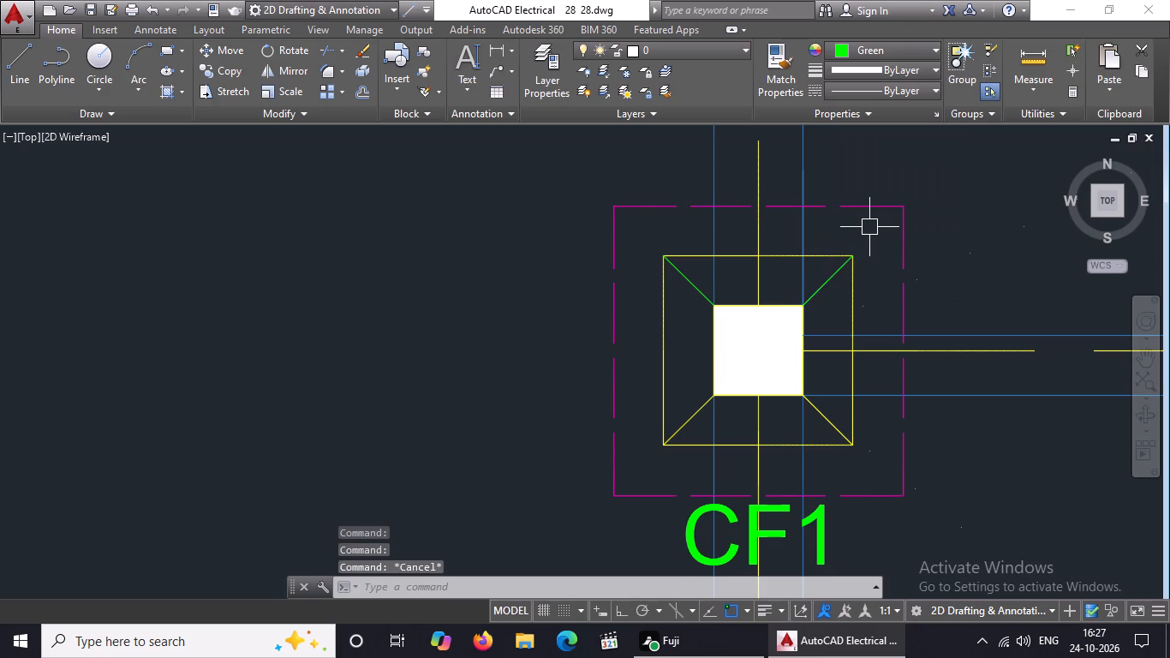
Change the lower-left and lower-right diagonal lines of the left-column CF1 footing, fourth from the bottom, to green.
{"action": "left_click", "coordinate": [691, 412]}
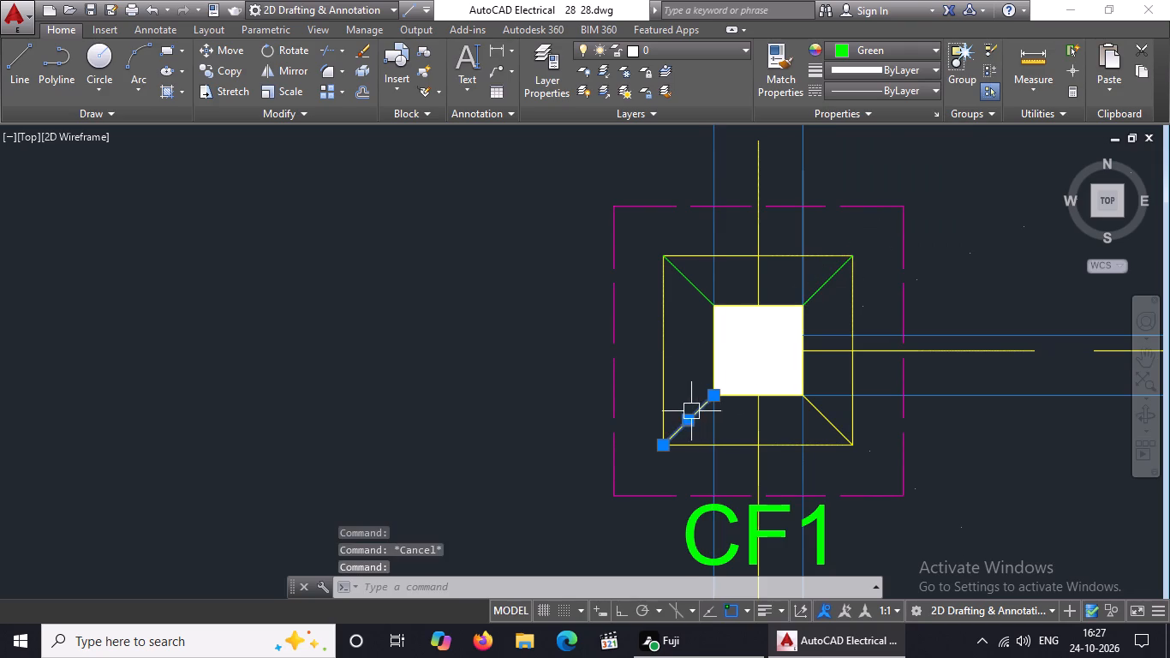
{"action": "left_click", "coordinate": [906, 51]}
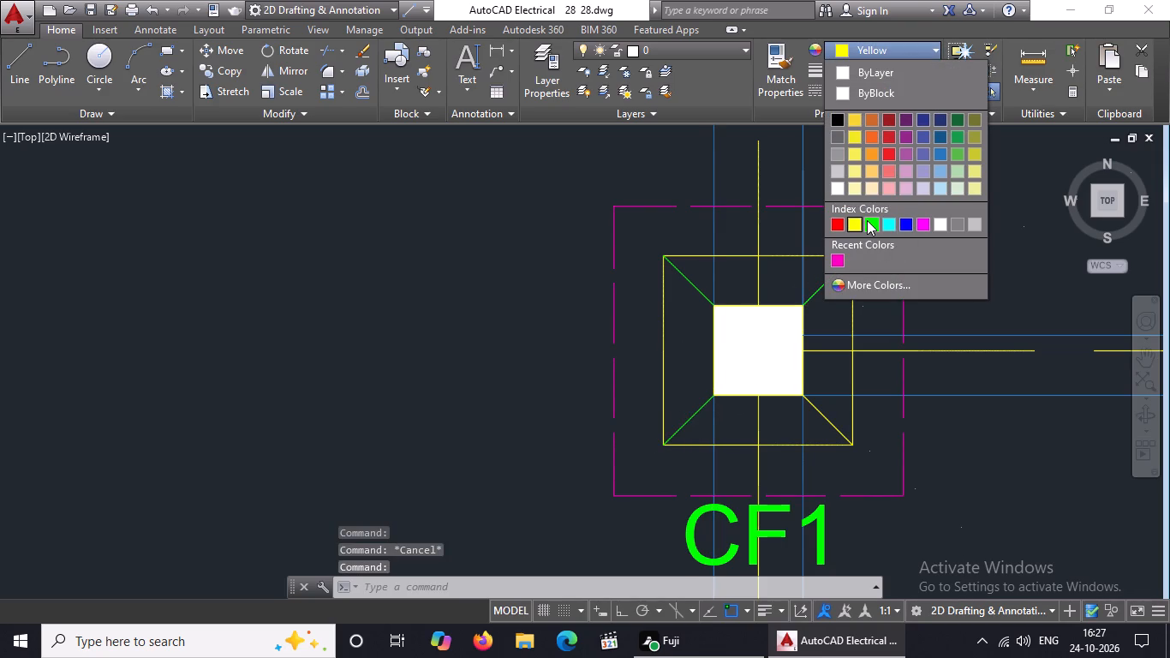
{"action": "left_click", "coordinate": [867, 220]}
{"action": "key", "text": "Escape"}
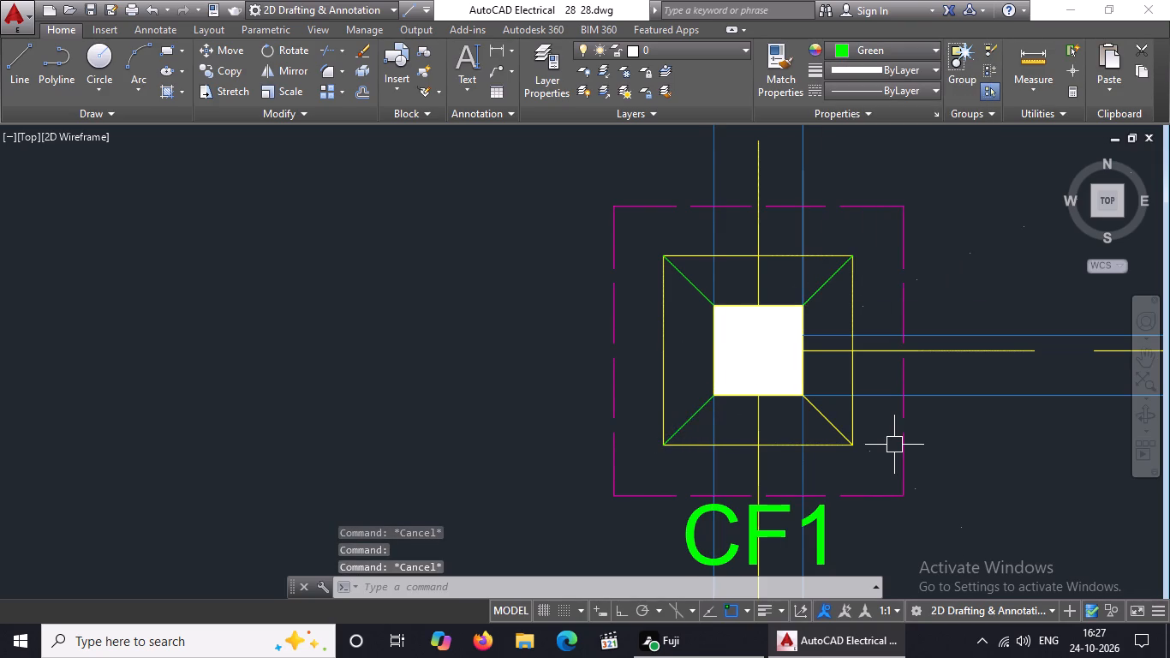
{"action": "scroll", "coordinate": [926, 416], "scroll_direction": "down", "scroll_amount": 3}
{"action": "middle_click_drag", "start_coordinate": [1044, 440], "coordinate": [809, 413]}
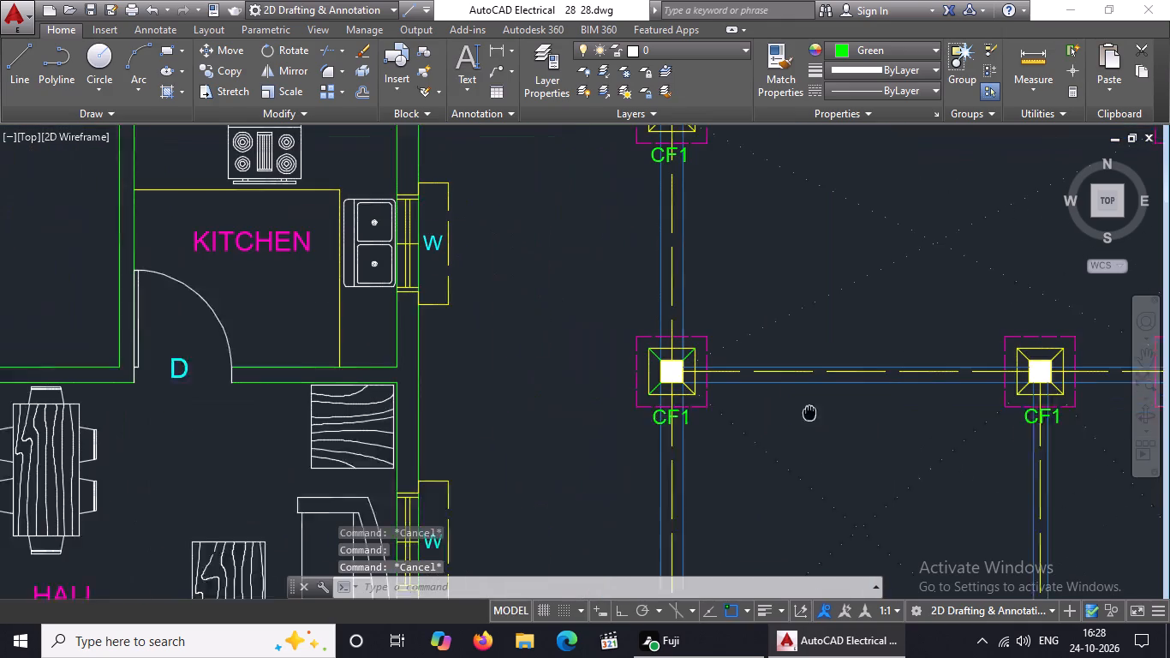
{"action": "middle_click_drag", "start_coordinate": [809, 413], "coordinate": [799, 415]}
{"action": "scroll", "coordinate": [675, 391], "scroll_direction": "up", "scroll_amount": 4}
{"action": "left_click", "coordinate": [623, 398]}
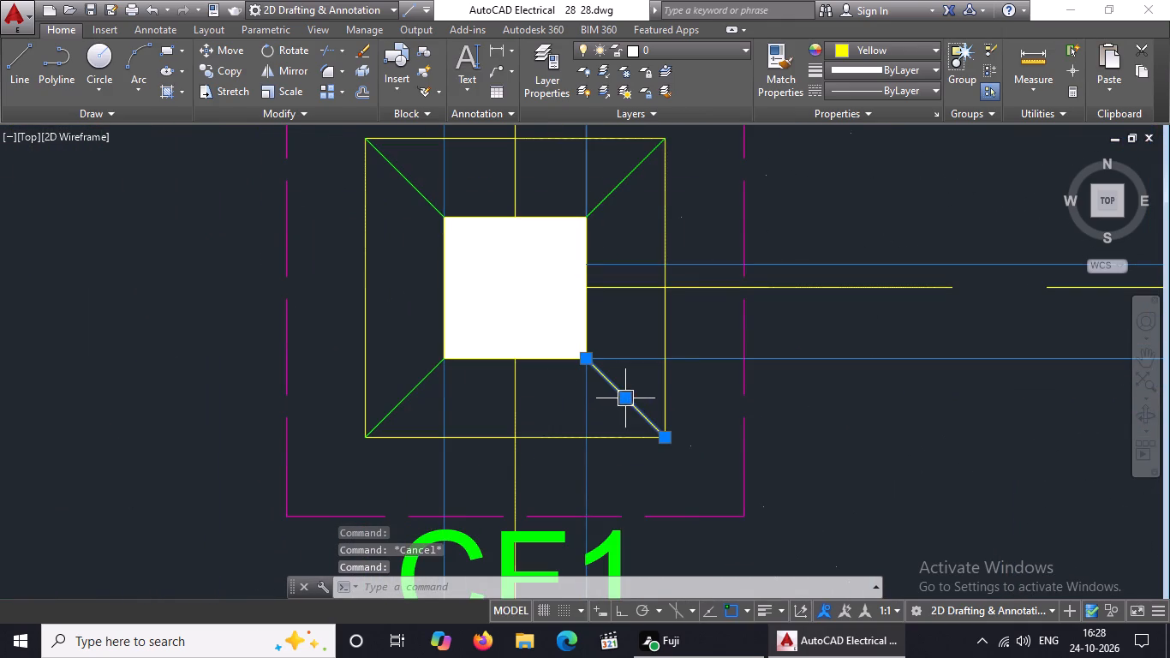
{"action": "left_click", "coordinate": [910, 45]}
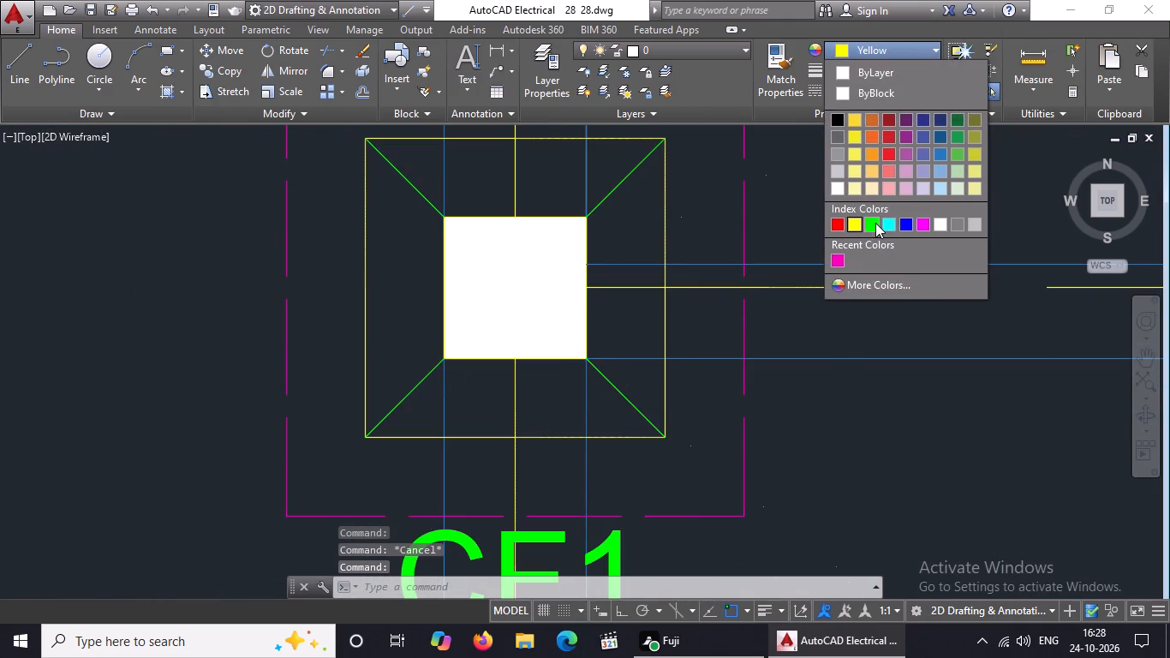
{"action": "left_click_drag", "start_coordinate": [875, 223], "coordinate": [872, 232]}
{"action": "key", "text": "Escape"}
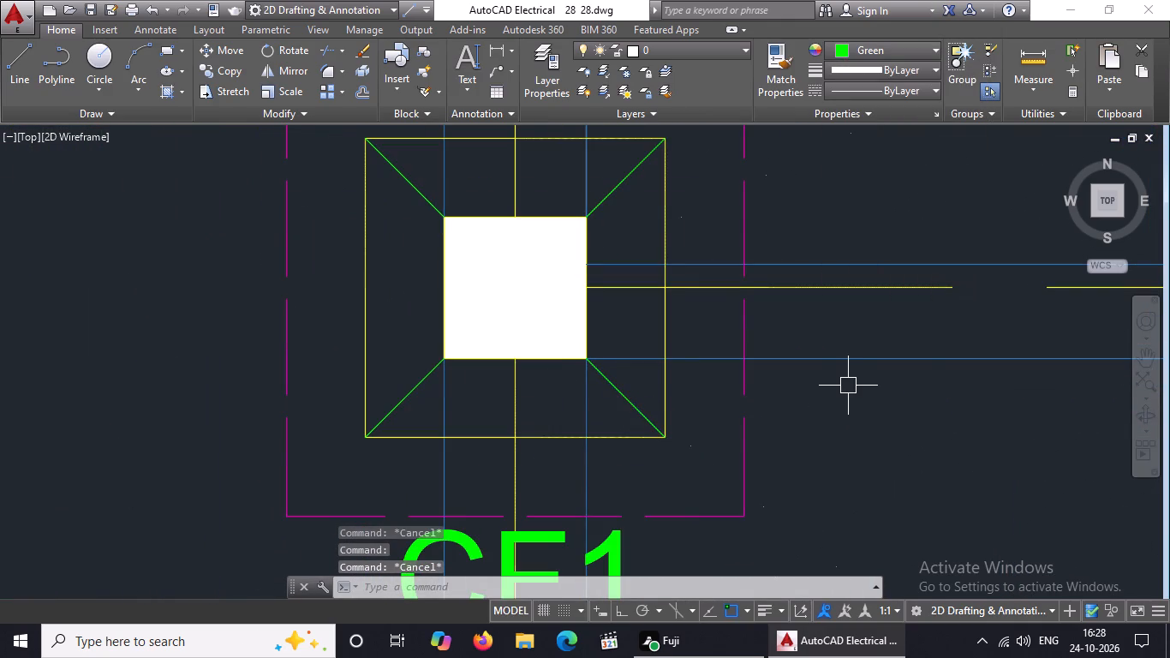
Change the upper-left and upper-right diagonal lines of the CF1 footing at the top of the left column to green.
{"action": "scroll", "coordinate": [851, 386], "scroll_direction": "down", "scroll_amount": 5}
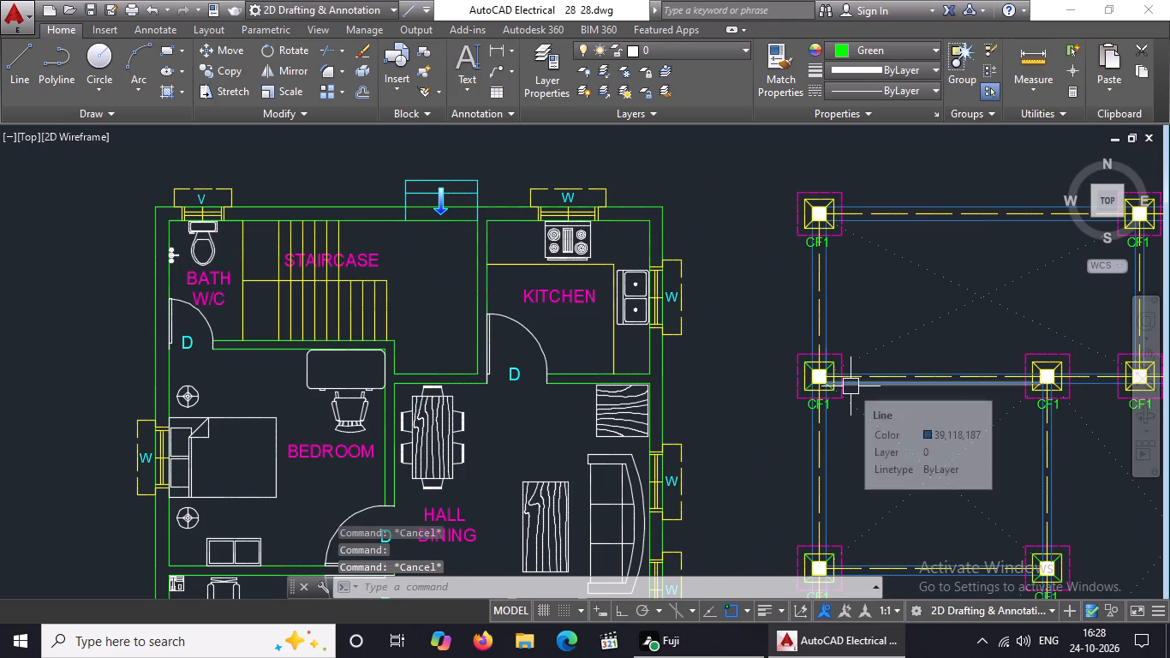
{"action": "scroll", "coordinate": [839, 170], "scroll_direction": "up", "scroll_amount": 4}
{"action": "left_click", "coordinate": [672, 332]}
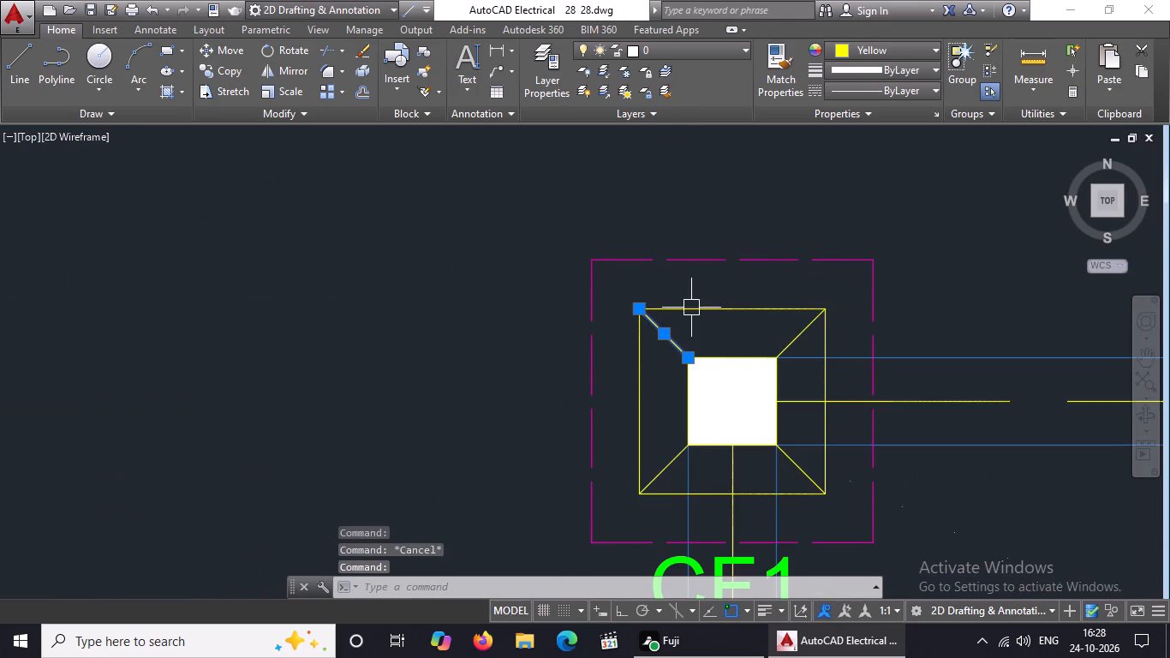
{"action": "left_click", "coordinate": [859, 51]}
{"action": "left_click", "coordinate": [869, 222]}
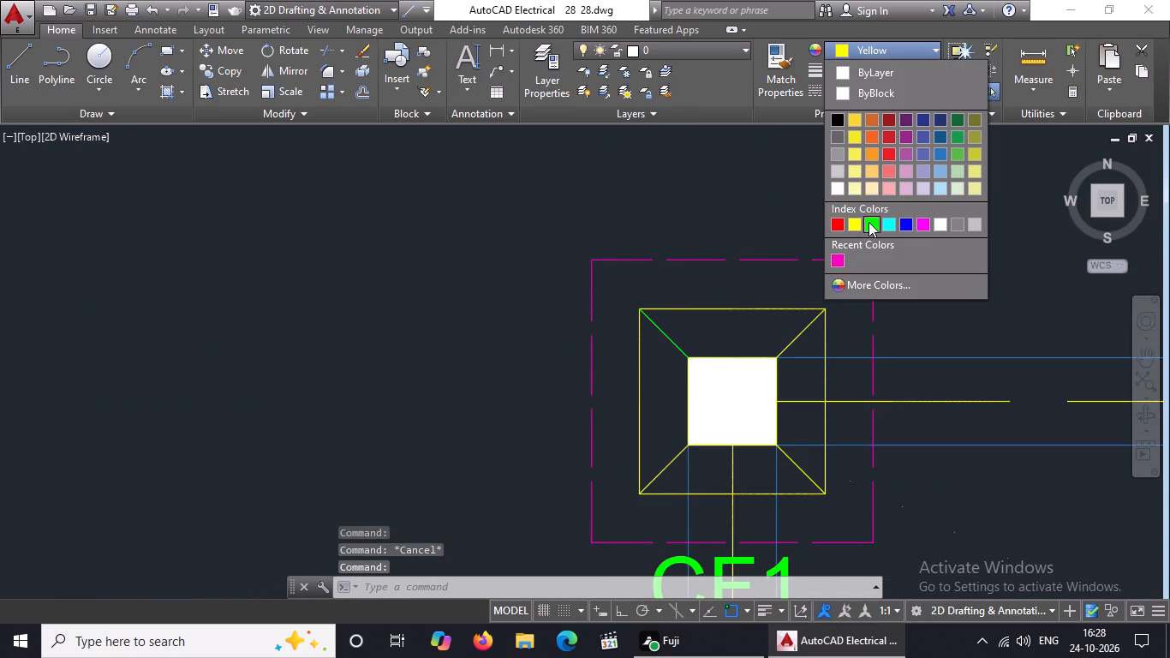
{"action": "key", "text": "Escape"}
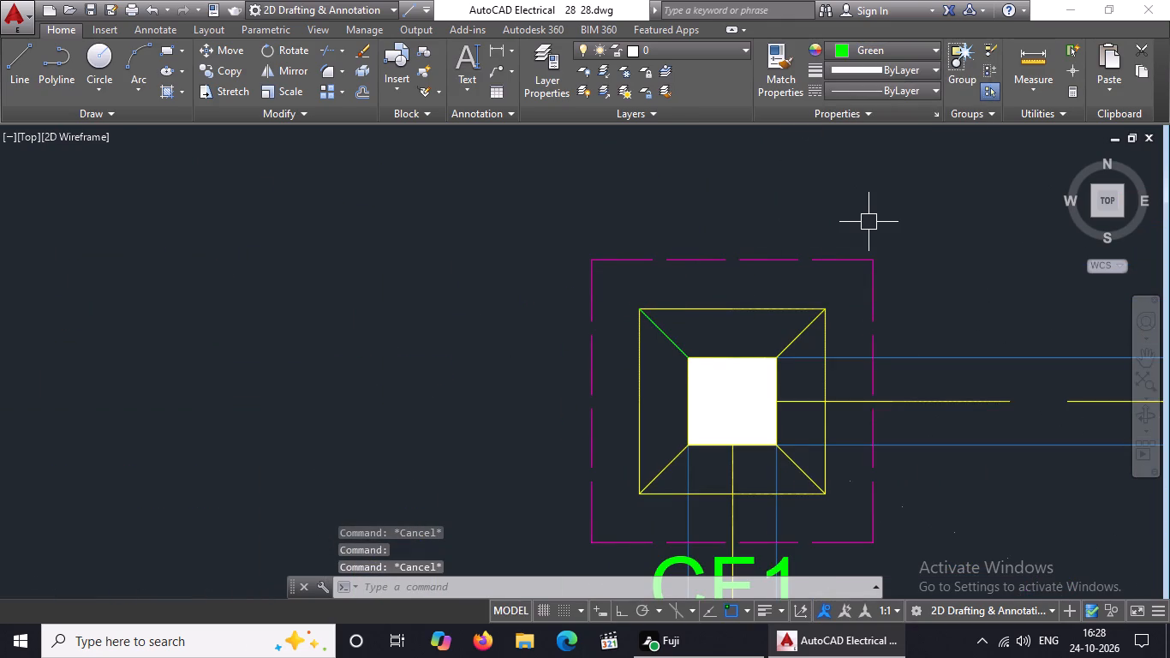
{"action": "left_click", "coordinate": [794, 335]}
{"action": "left_click", "coordinate": [875, 45]}
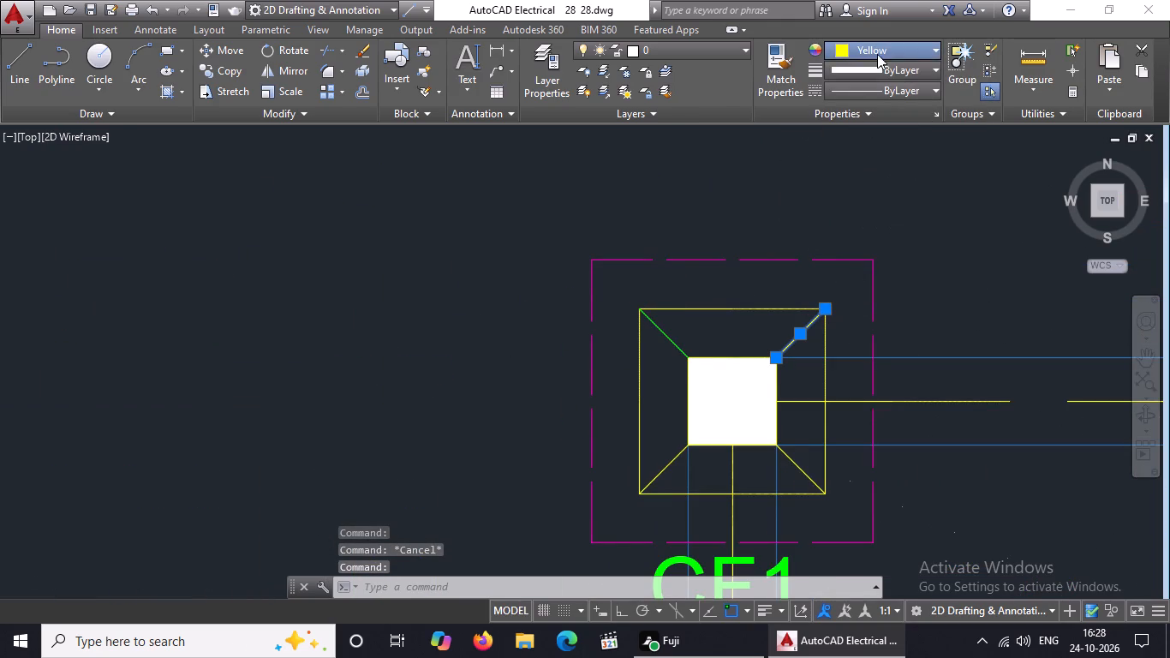
{"action": "left_click", "coordinate": [870, 221]}
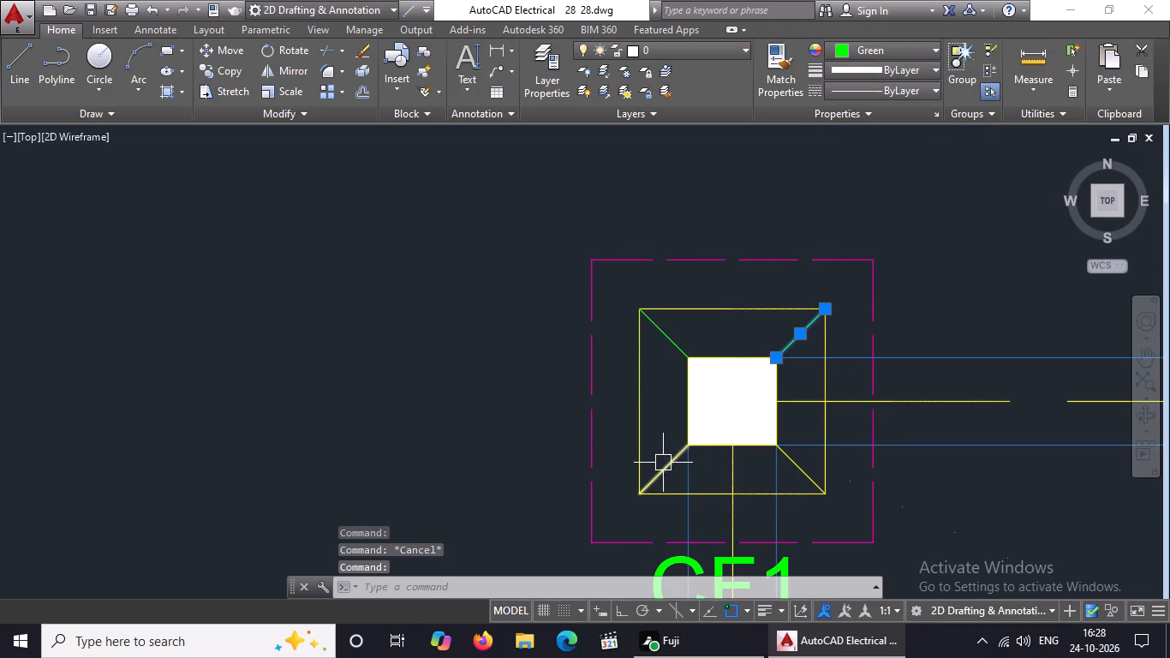
Change the lower-left and lower-right diagonal lines of the CF1 footing at the top of the left column to green.
{"action": "left_click", "coordinate": [663, 463]}
{"action": "left_click", "coordinate": [918, 51]}
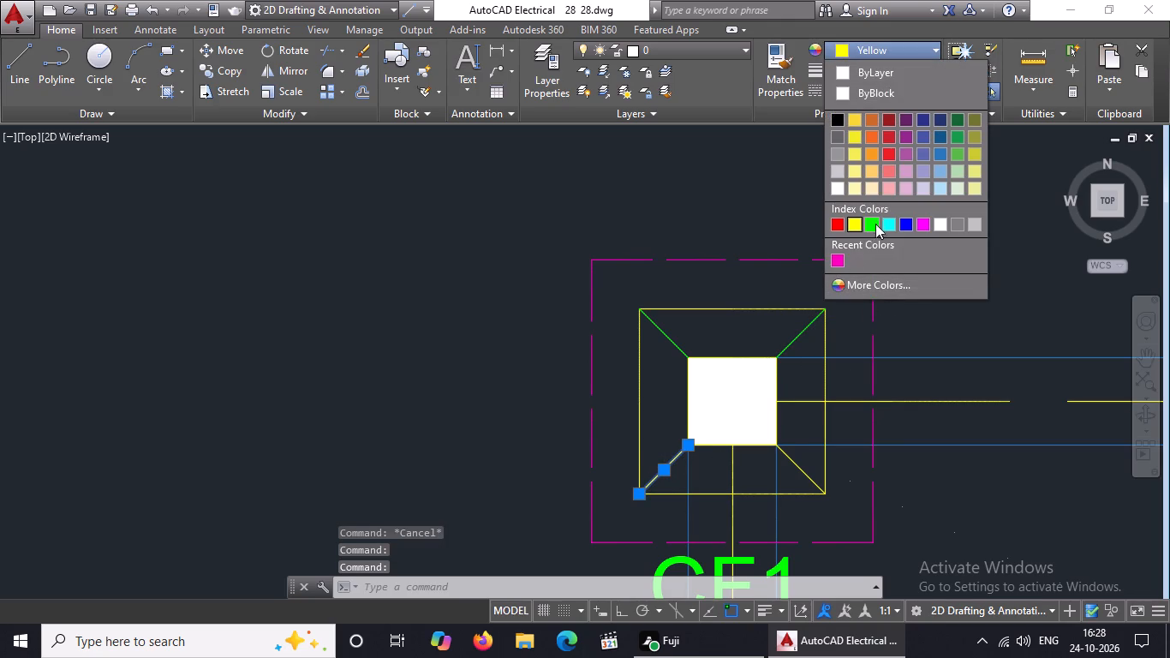
{"action": "left_click", "coordinate": [875, 222]}
{"action": "key", "text": "Escape"}
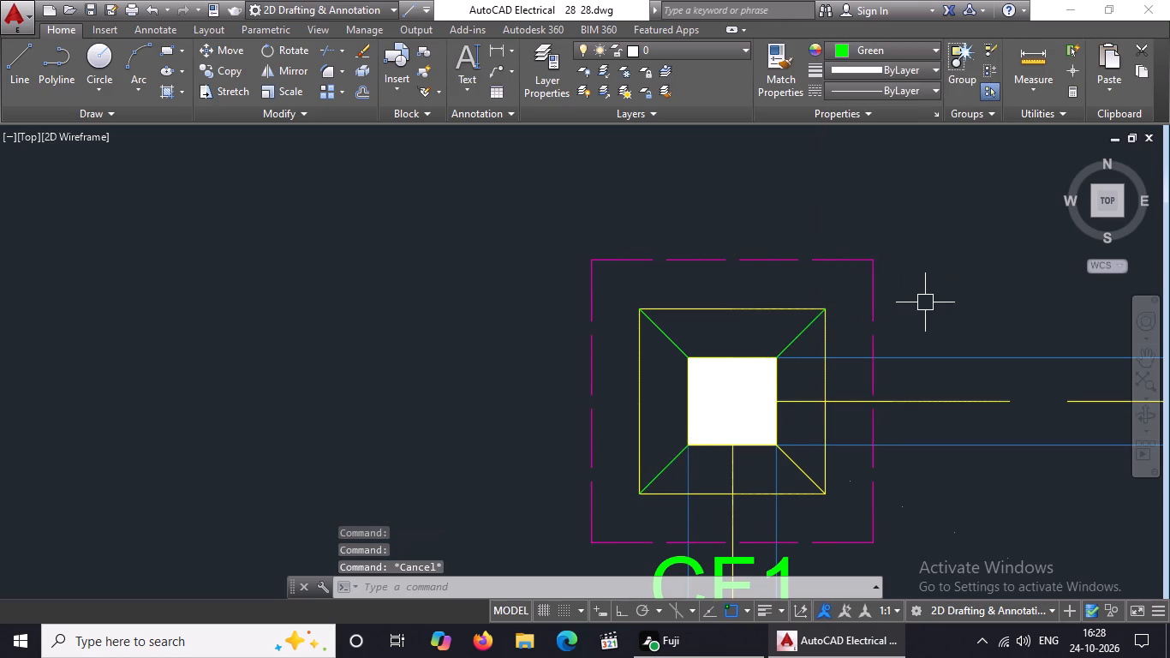
{"action": "left_click", "coordinate": [806, 474]}
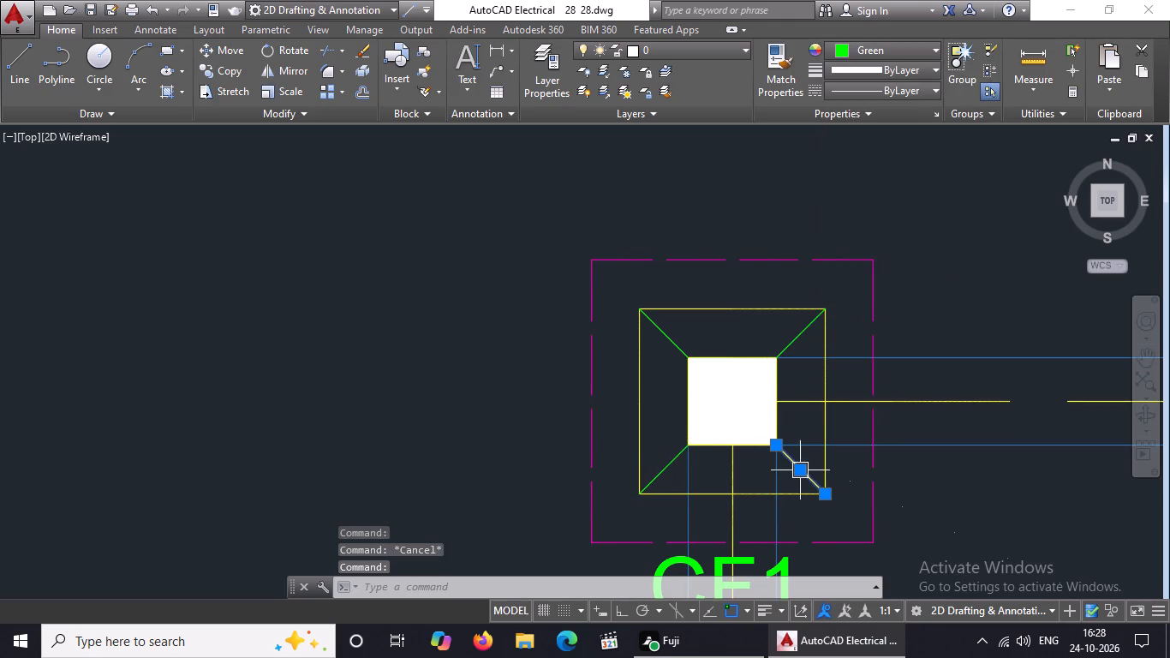
{"action": "left_click", "coordinate": [883, 45]}
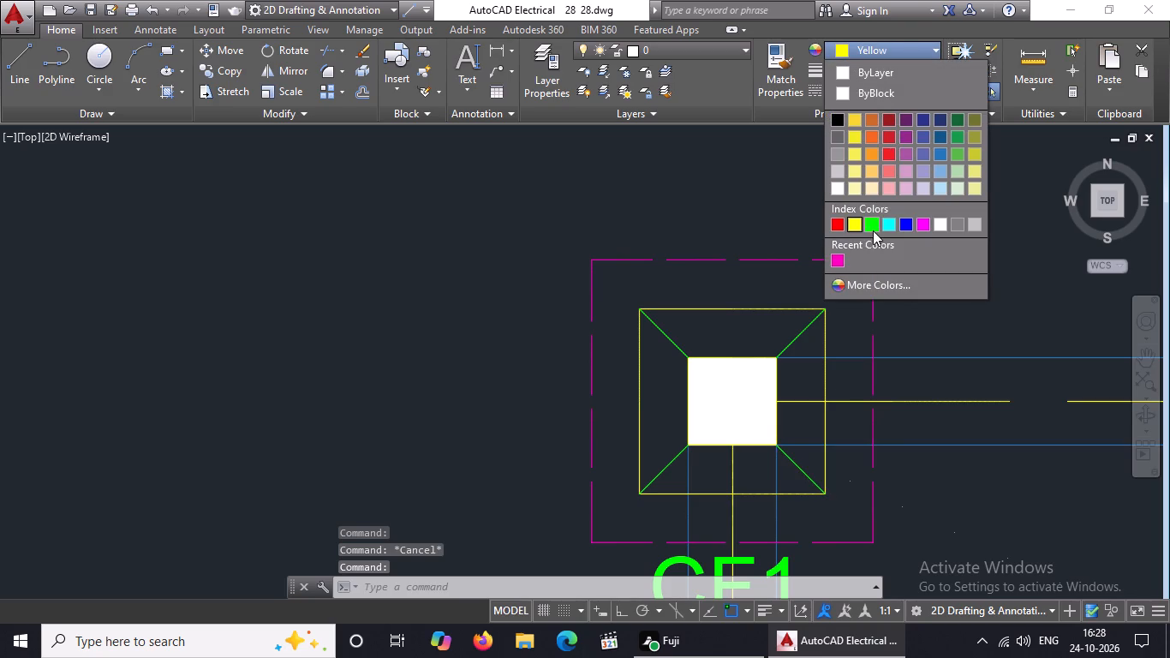
{"action": "left_click", "coordinate": [873, 227]}
{"action": "key", "text": "Escape"}
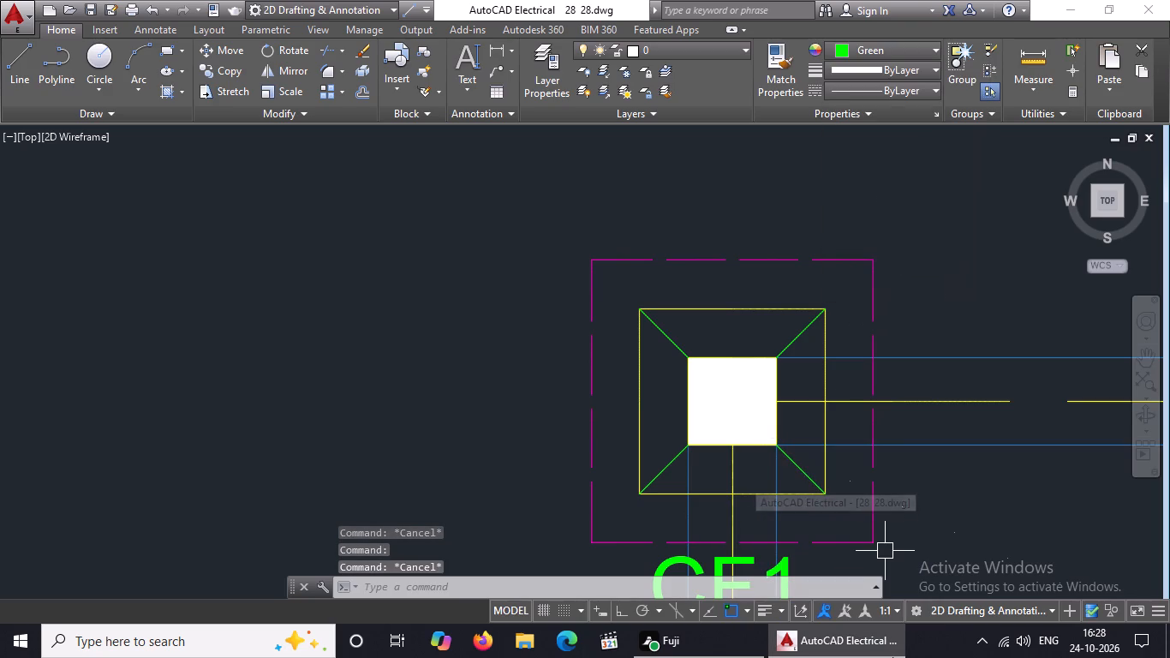
Change the upper-left and upper-right diagonal lines of the second CF1 footing from the left in the second row from the top to green.
{"action": "scroll", "coordinate": [916, 260], "scroll_direction": "down", "scroll_amount": 4}
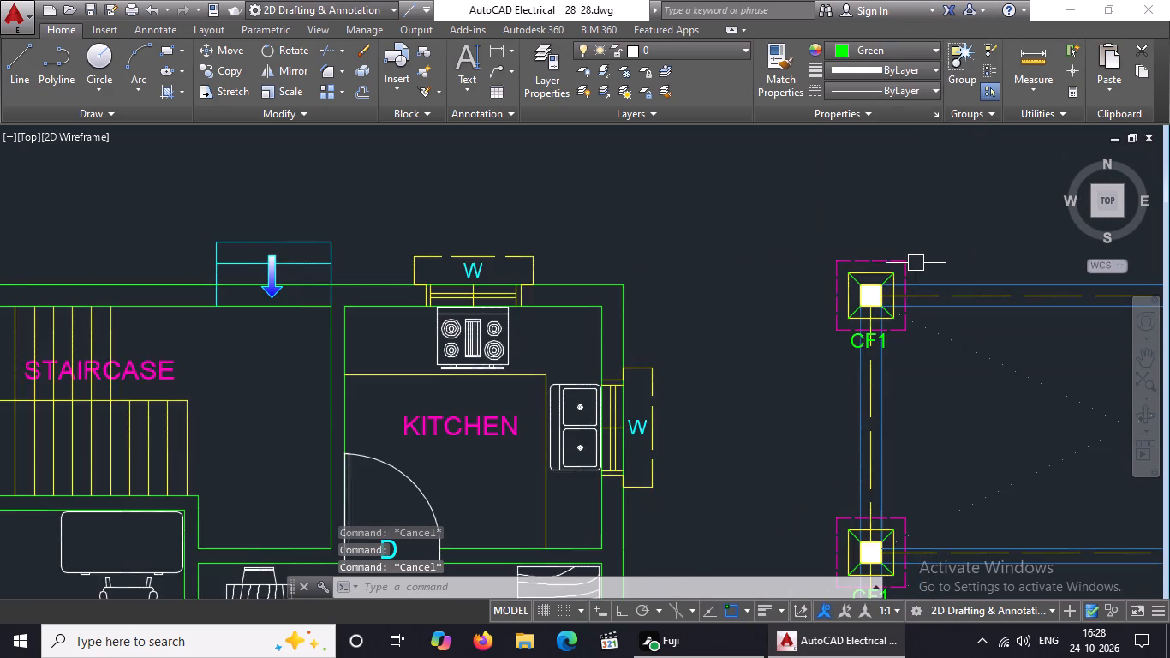
{"action": "scroll", "coordinate": [916, 263], "scroll_direction": "down", "scroll_amount": 3}
{"action": "scroll", "coordinate": [1095, 416], "scroll_direction": "up", "scroll_amount": 2}
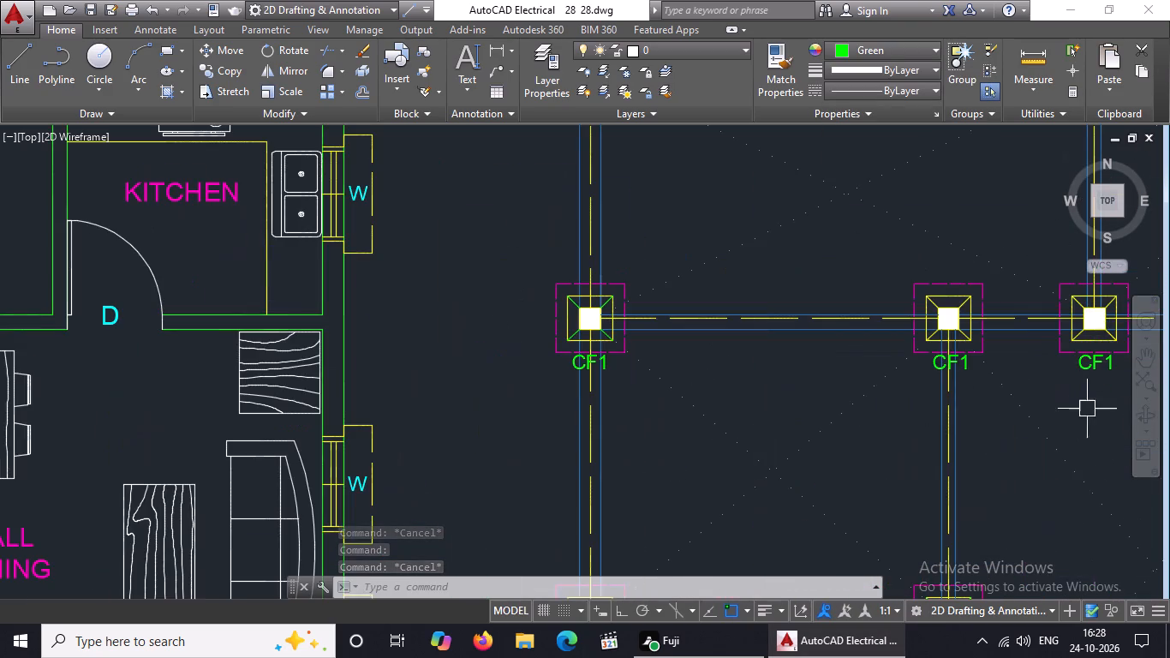
{"action": "scroll", "coordinate": [1012, 347], "scroll_direction": "down", "scroll_amount": 4}
{"action": "scroll", "coordinate": [1070, 358], "scroll_direction": "up", "scroll_amount": 2}
{"action": "scroll", "coordinate": [892, 326], "scroll_direction": "up", "scroll_amount": 3}
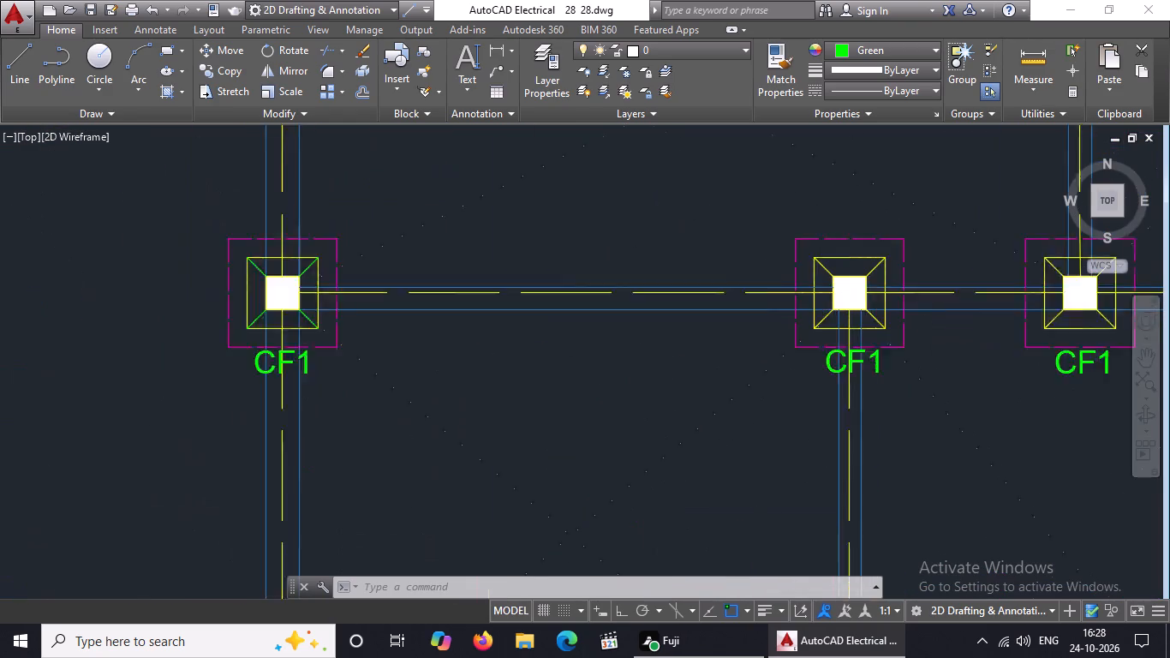
{"action": "scroll", "coordinate": [842, 302], "scroll_direction": "up", "scroll_amount": 3}
{"action": "scroll", "coordinate": [737, 212], "scroll_direction": "down", "scroll_amount": 4}
{"action": "right_click_drag", "start_coordinate": [742, 224], "coordinate": [732, 211]}
{"action": "scroll", "coordinate": [719, 182], "scroll_direction": "up", "scroll_amount": 4}
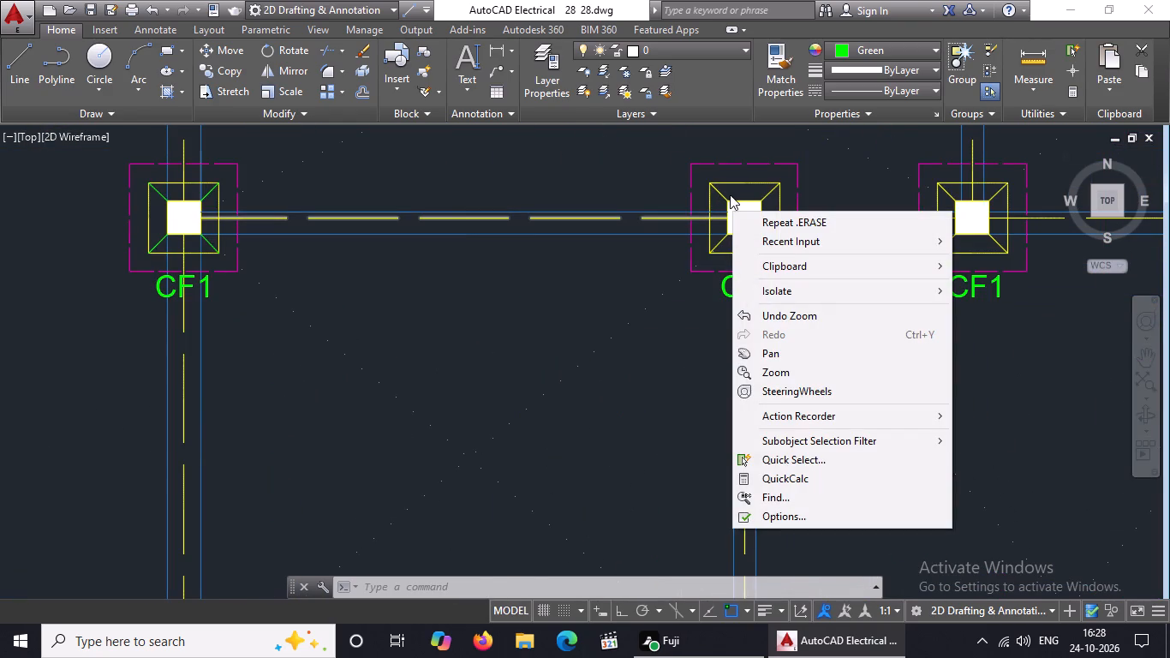
{"action": "scroll", "coordinate": [730, 194], "scroll_direction": "up", "scroll_amount": 2}
{"action": "key", "text": "Escape"}
{"action": "key", "text": "Escape"}
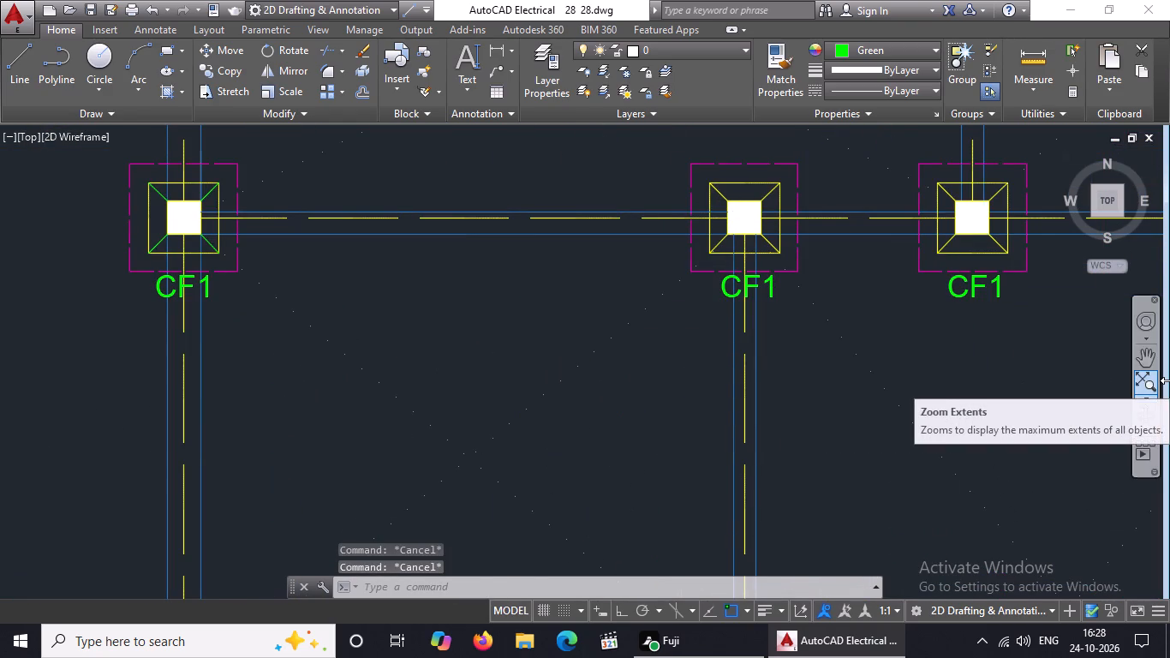
{"action": "scroll", "coordinate": [722, 177], "scroll_direction": "up", "scroll_amount": 3}
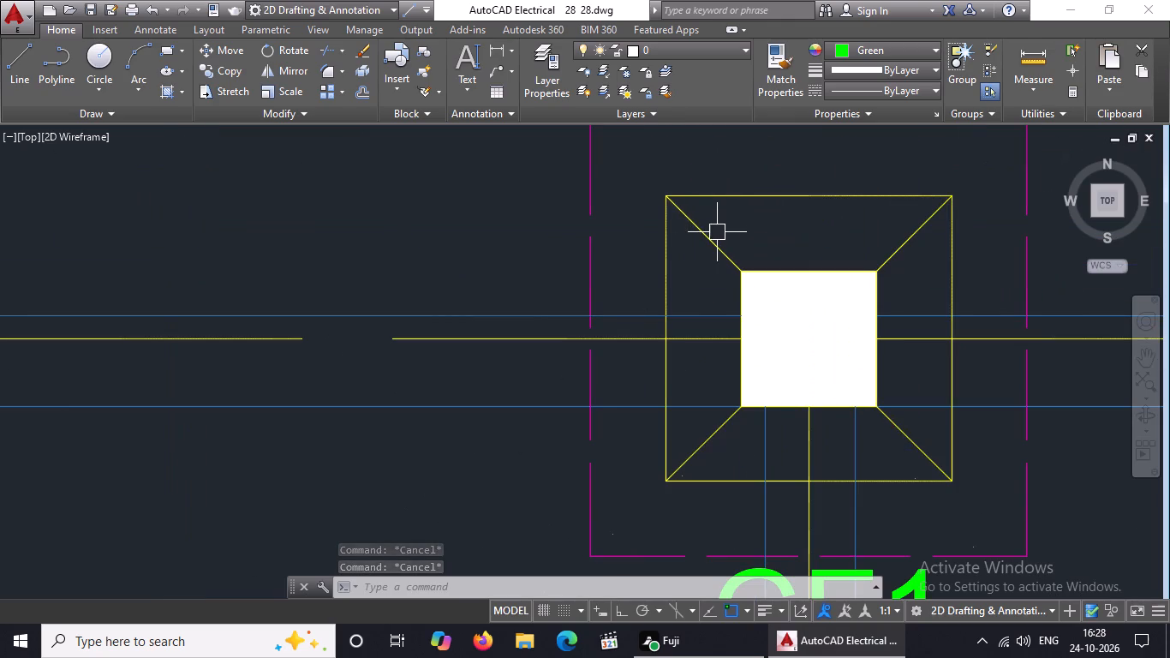
{"action": "left_click", "coordinate": [717, 232]}
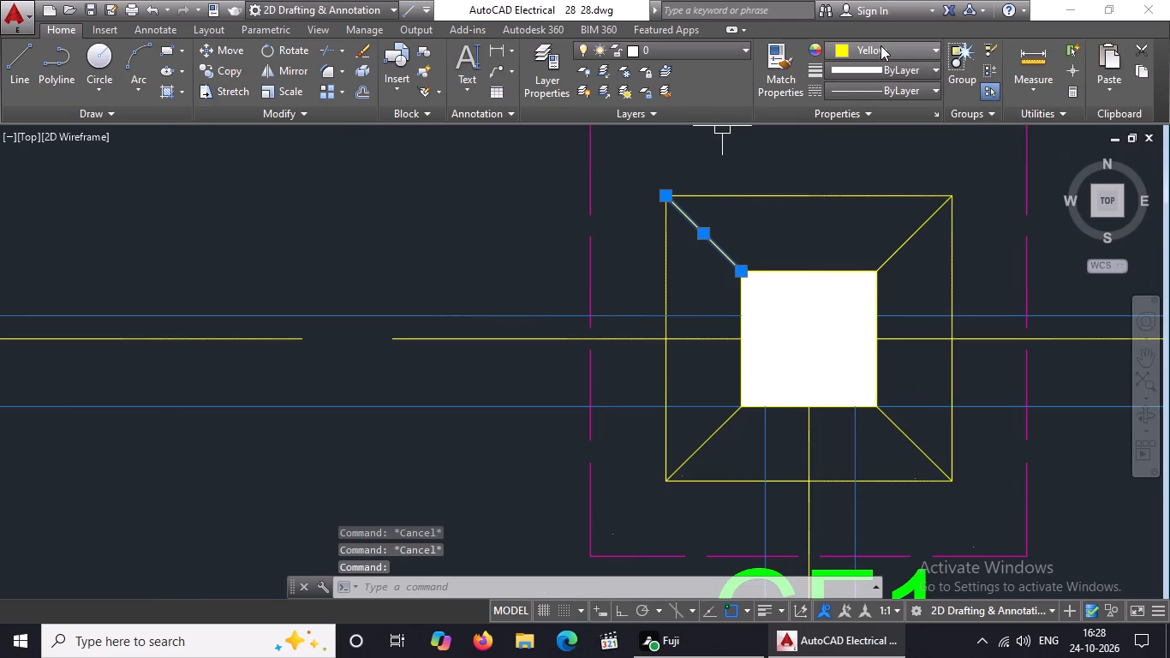
{"action": "left_click", "coordinate": [881, 44]}
{"action": "left_click", "coordinate": [869, 222]}
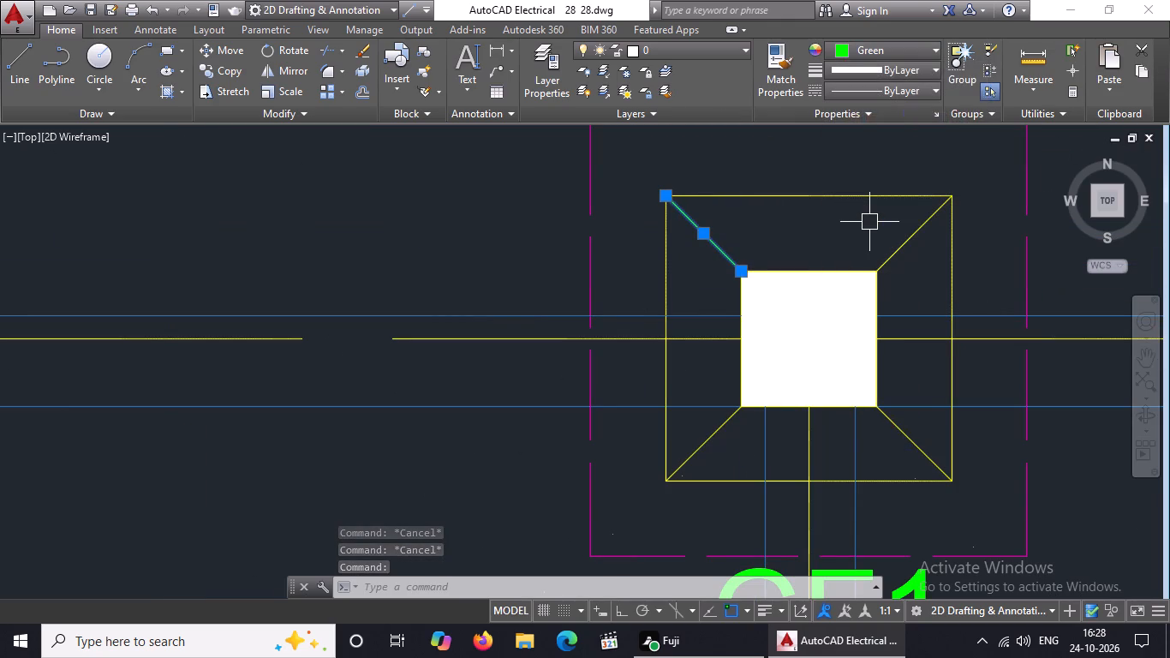
{"action": "key", "text": "Escape"}
{"action": "scroll", "coordinate": [869, 222], "scroll_direction": "up", "scroll_amount": 1}
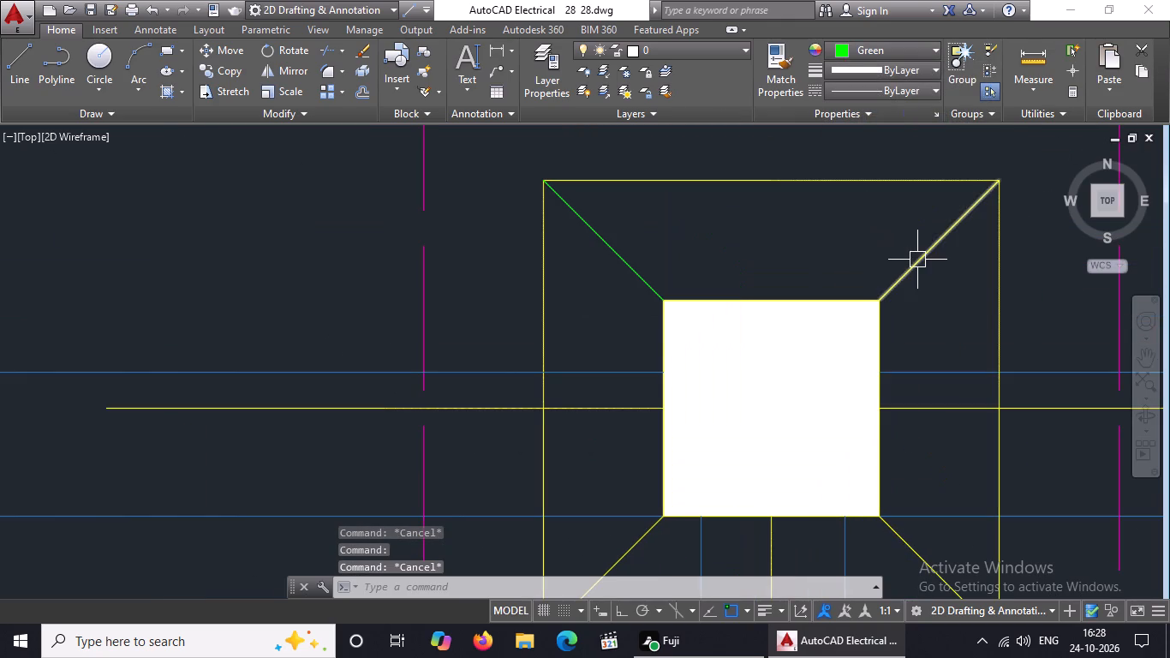
{"action": "left_click", "coordinate": [918, 260]}
{"action": "left_click", "coordinate": [906, 50]}
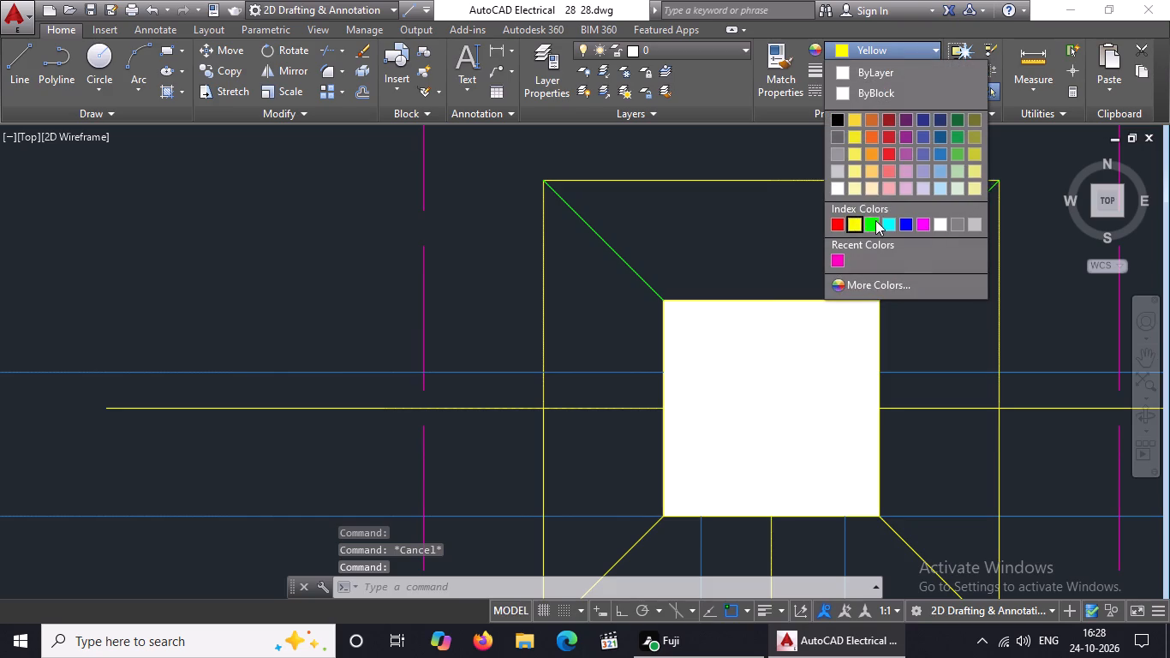
{"action": "left_click", "coordinate": [876, 219]}
{"action": "scroll", "coordinate": [869, 213], "scroll_direction": "down", "scroll_amount": 4}
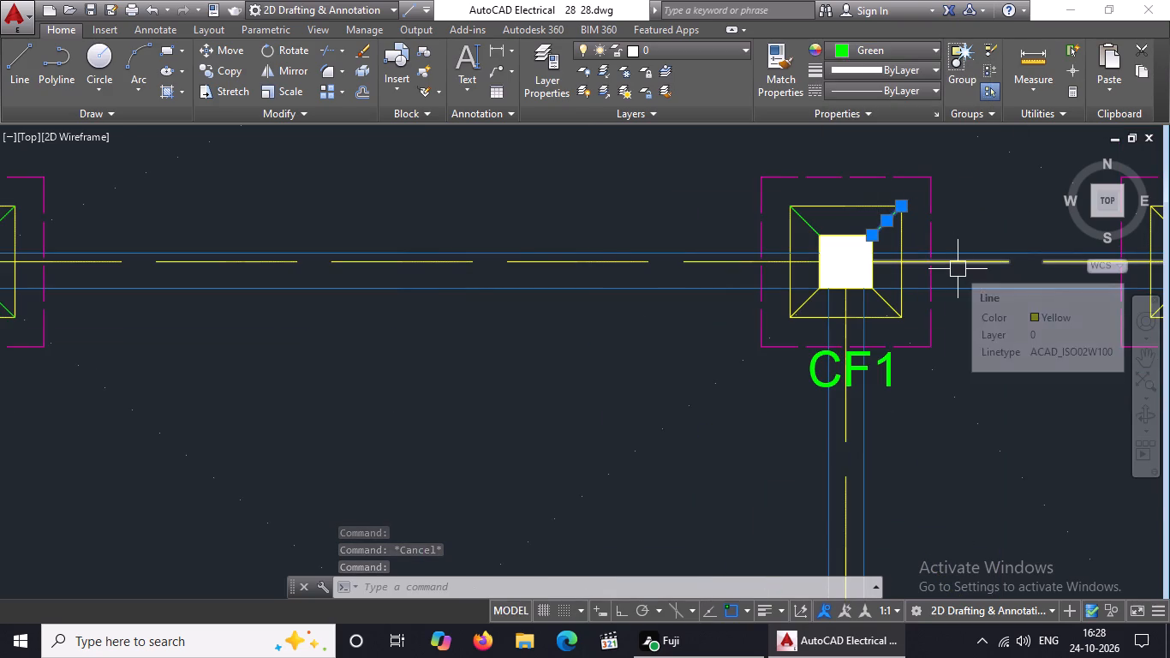
{"action": "key", "text": "Escape"}
Change the lower-right and lower-left diagonal lines of the second CF1 footing from the left in the second row to green.
{"action": "scroll", "coordinate": [880, 296], "scroll_direction": "up", "scroll_amount": 2}
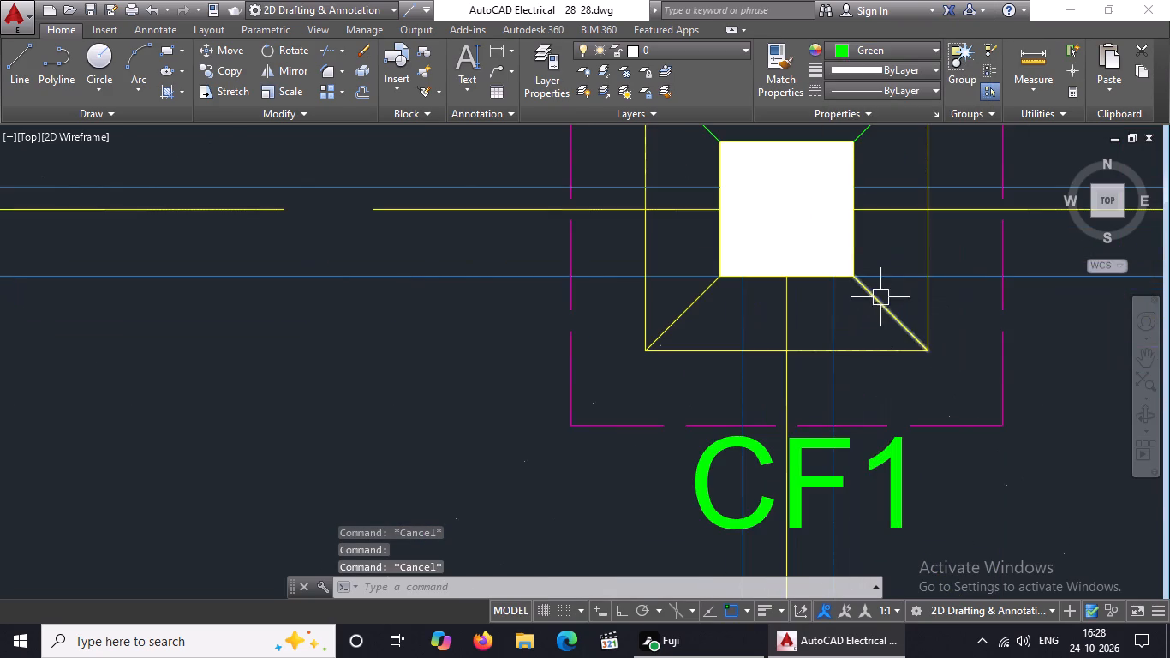
{"action": "left_click", "coordinate": [880, 302]}
{"action": "left_click", "coordinate": [896, 53]}
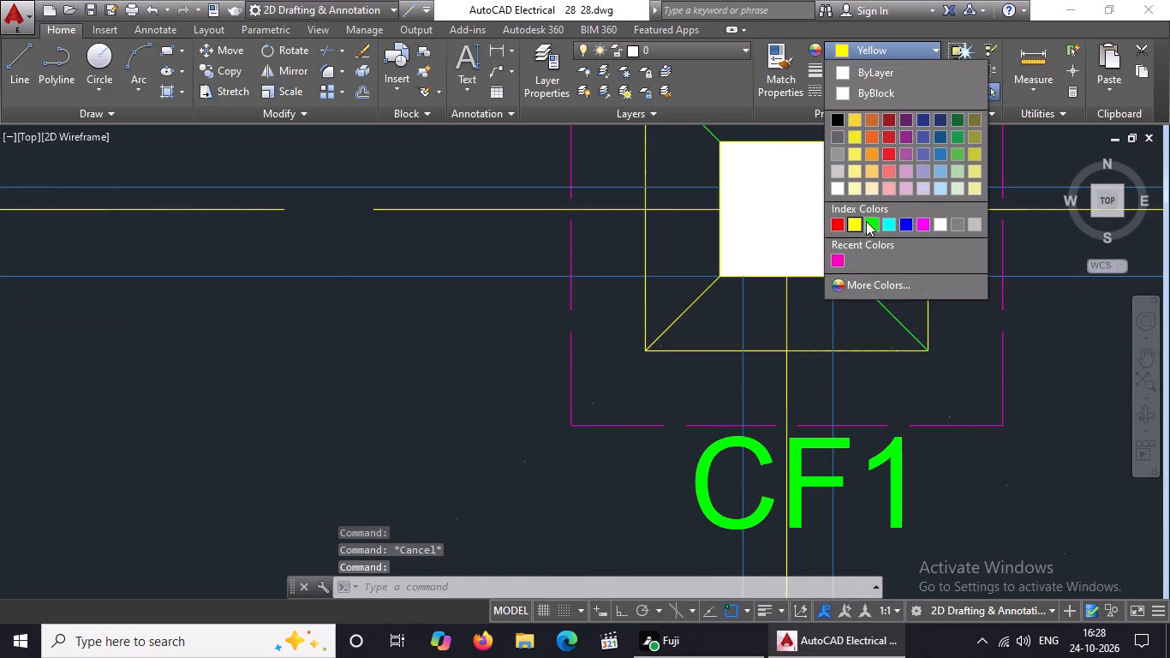
{"action": "left_click_drag", "start_coordinate": [867, 219], "coordinate": [869, 238]}
{"action": "key", "text": "Escape"}
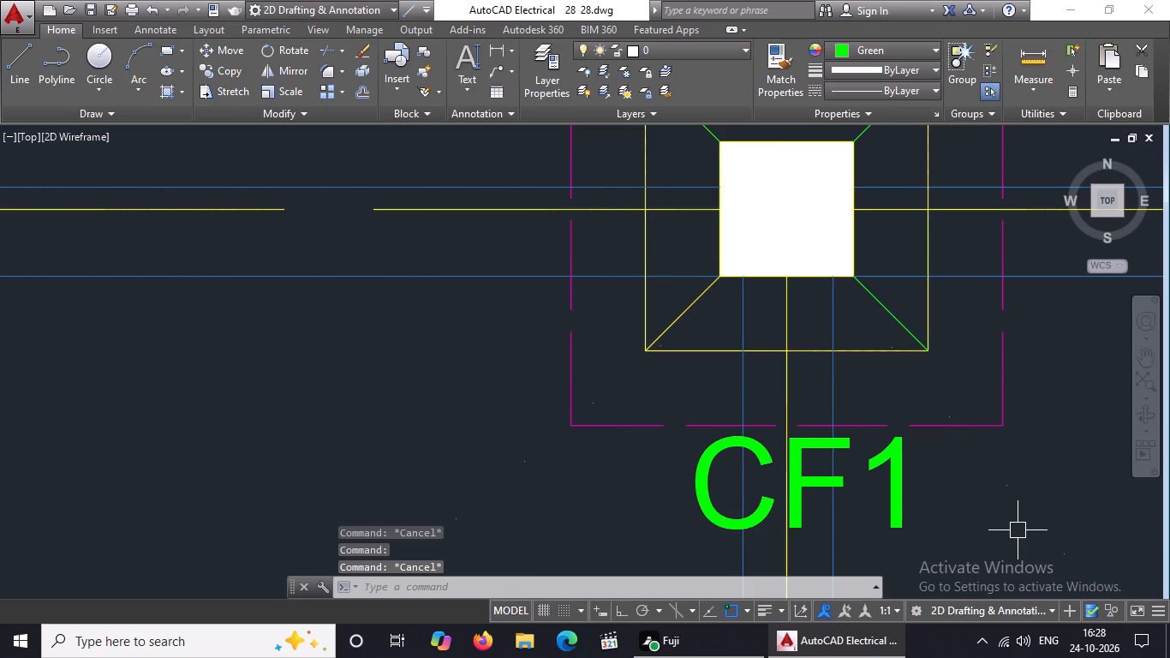
{"action": "left_click", "coordinate": [692, 310]}
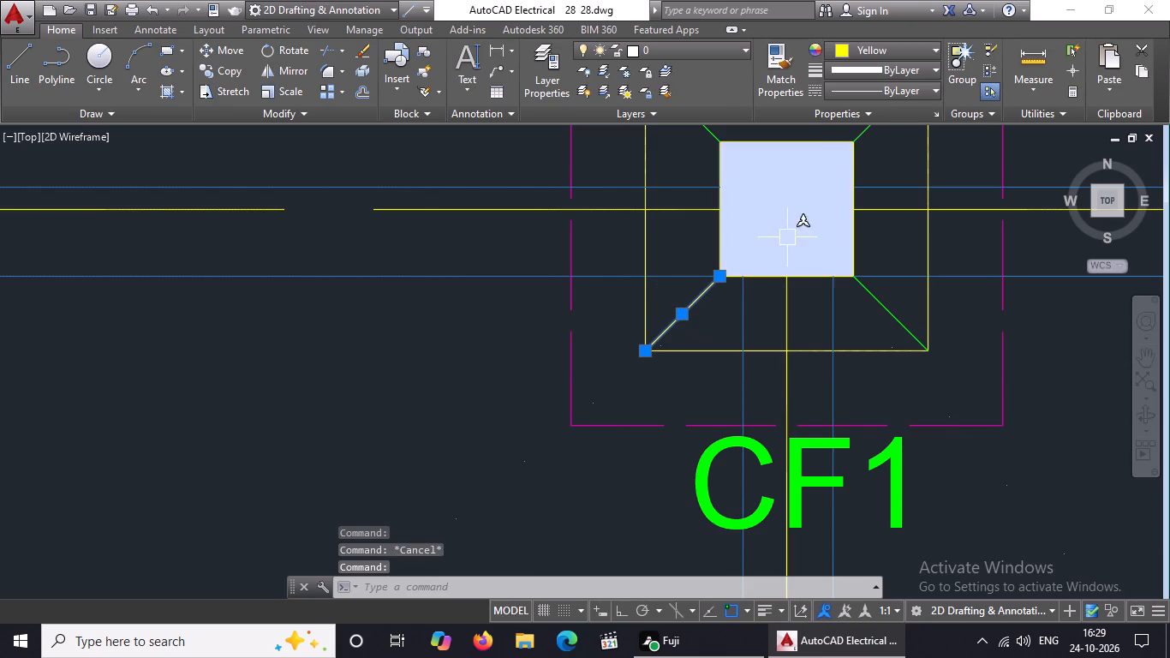
{"action": "left_click", "coordinate": [862, 46]}
{"action": "left_click", "coordinate": [874, 221]}
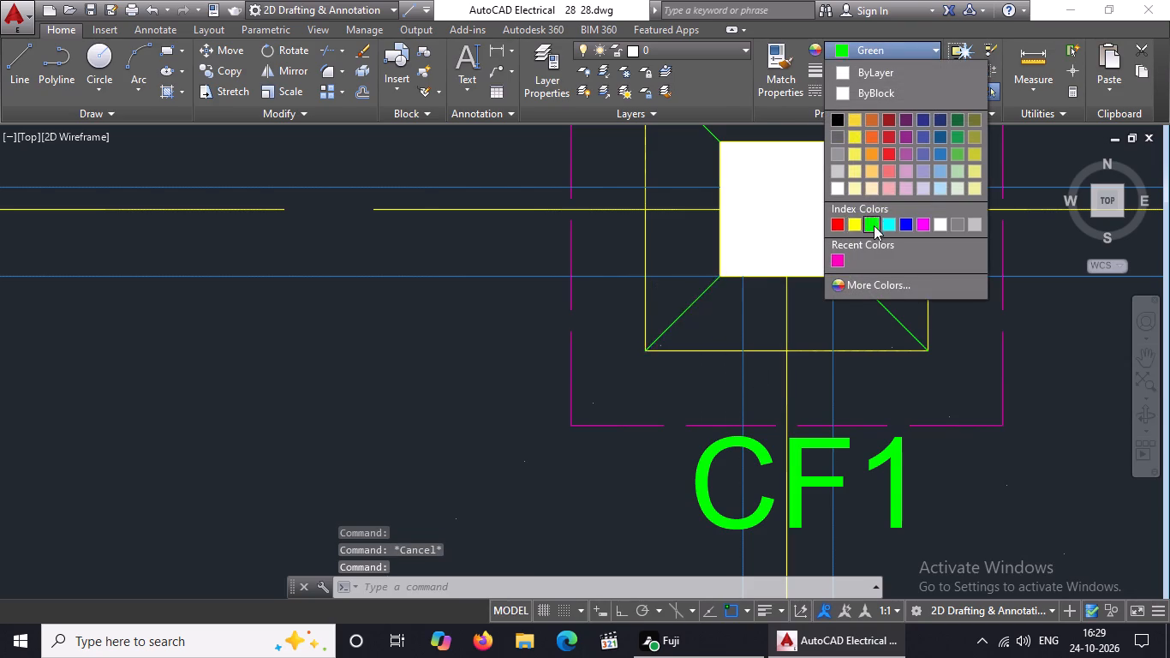
{"action": "key", "text": "Escape"}
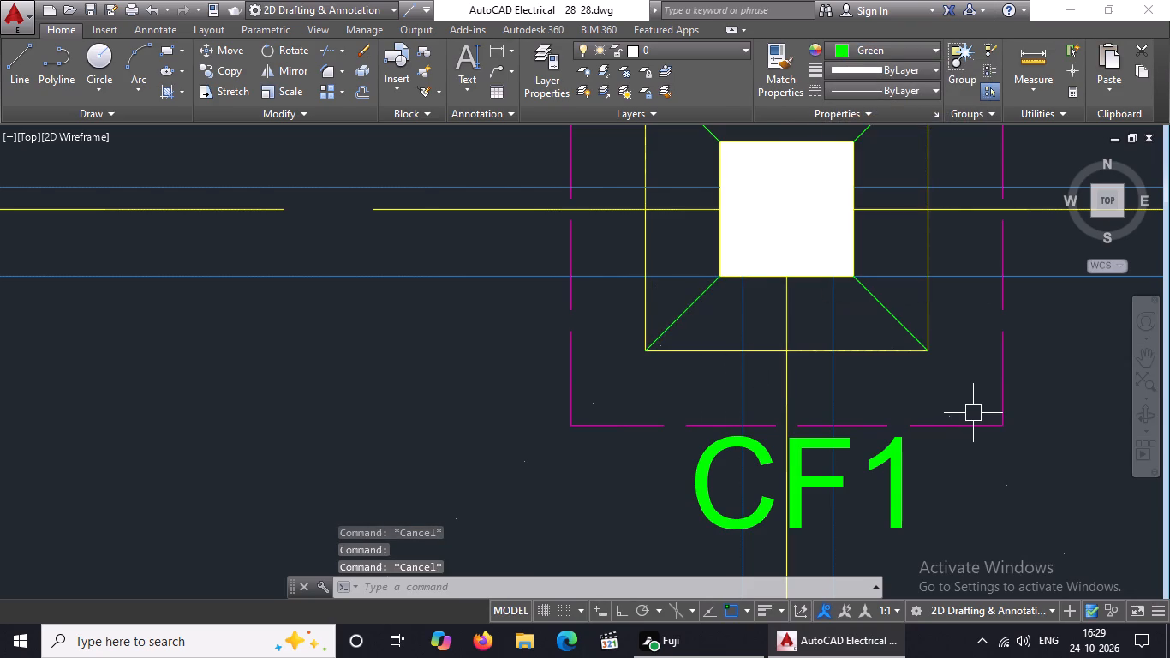
Change the upper-left and lower-left diagonal lines of the third CF1 footing from the left in the second row to green.
{"action": "scroll", "coordinate": [970, 355], "scroll_direction": "down", "scroll_amount": 4}
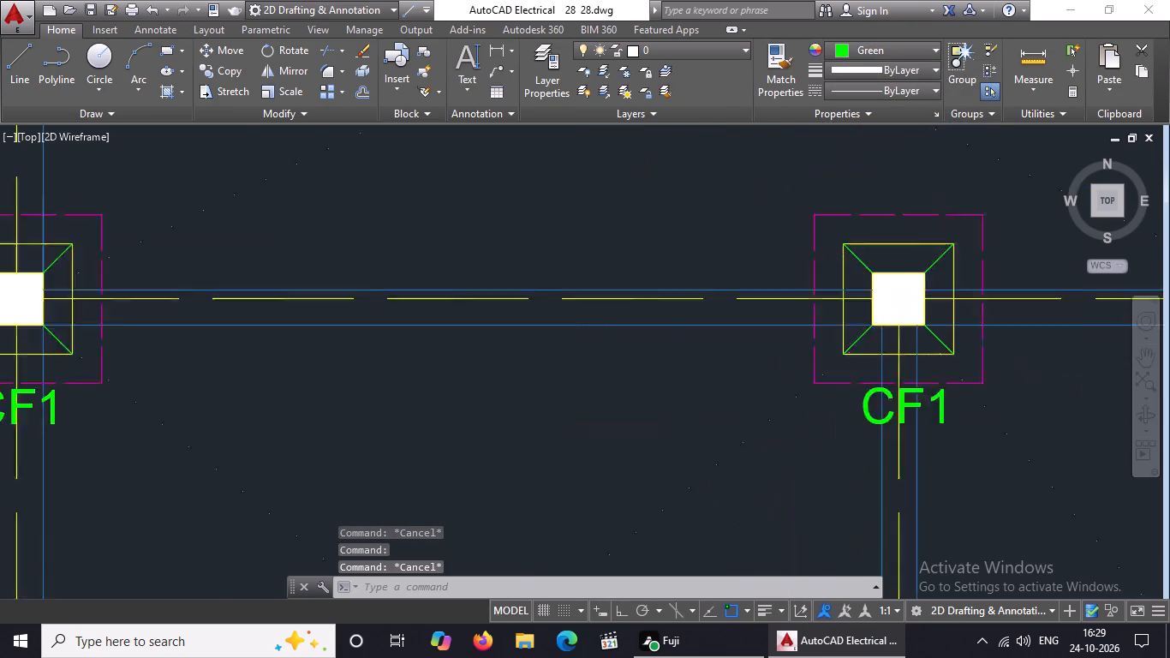
{"action": "middle_click_drag", "start_coordinate": [942, 367], "coordinate": [747, 407]}
{"action": "scroll", "coordinate": [803, 379], "scroll_direction": "down", "scroll_amount": 1}
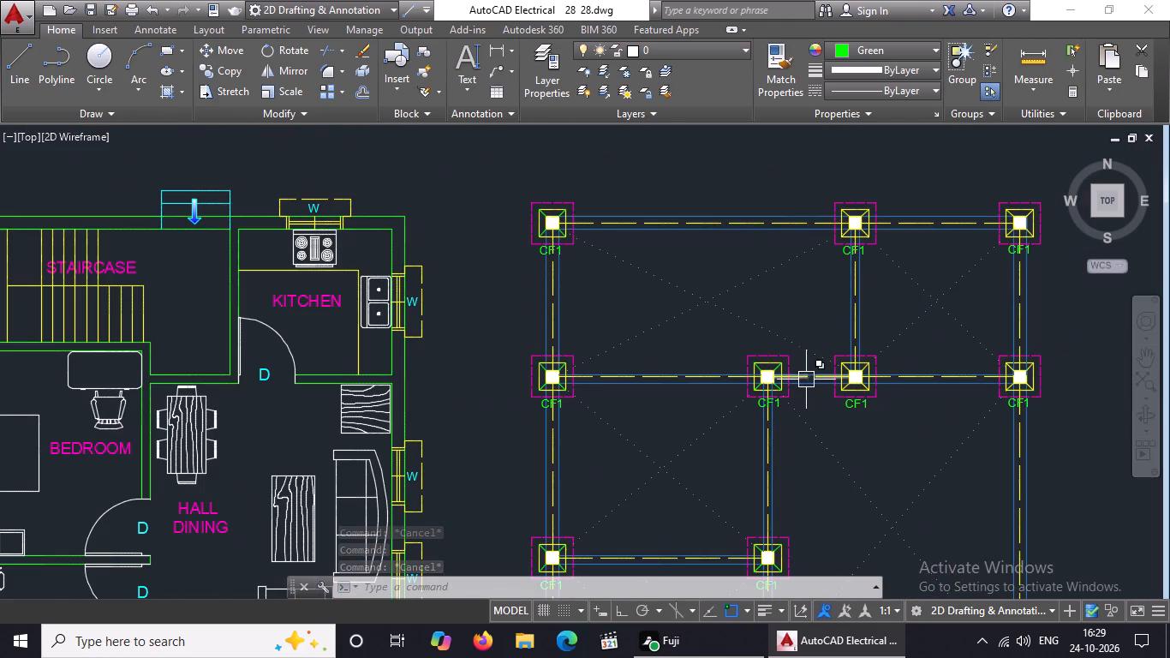
{"action": "scroll", "coordinate": [869, 399], "scroll_direction": "down", "scroll_amount": 2}
{"action": "scroll", "coordinate": [875, 474], "scroll_direction": "up", "scroll_amount": 1}
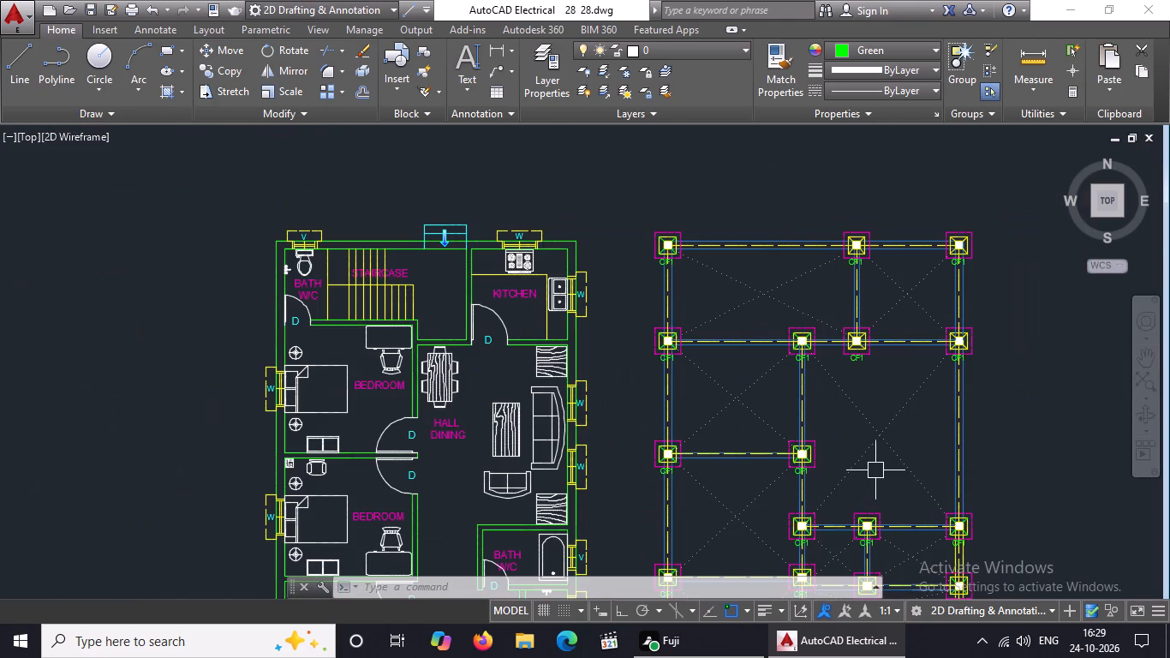
{"action": "scroll", "coordinate": [846, 334], "scroll_direction": "up", "scroll_amount": 5}
{"action": "left_click", "coordinate": [870, 343]}
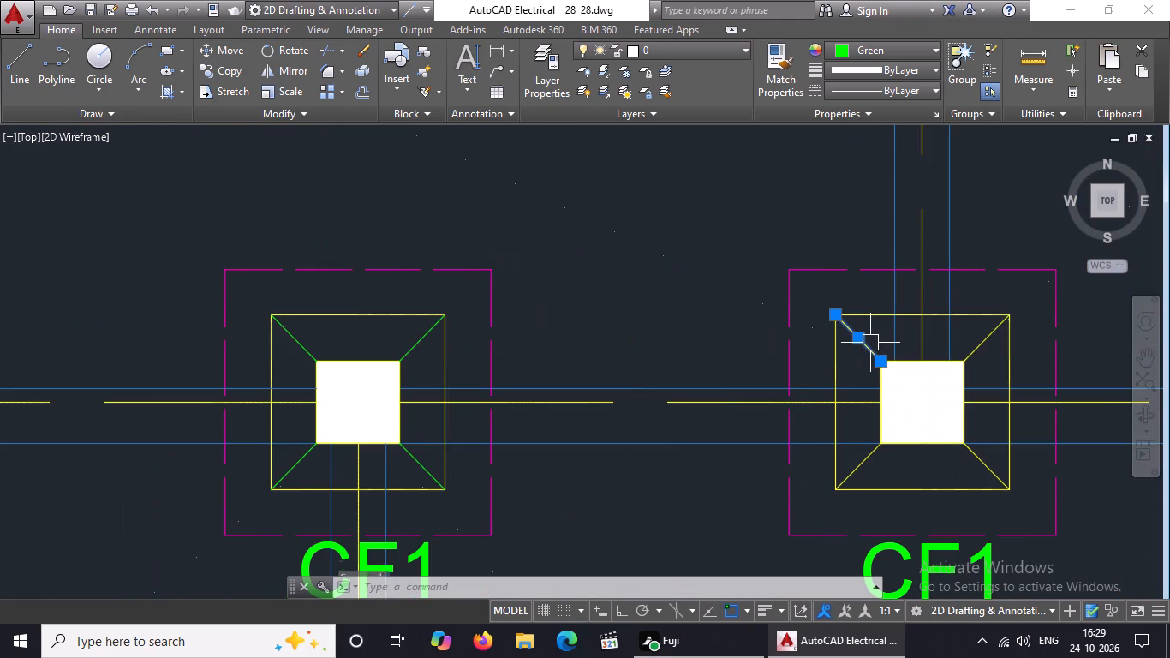
{"action": "left_click", "coordinate": [886, 46]}
{"action": "left_click", "coordinate": [869, 227]}
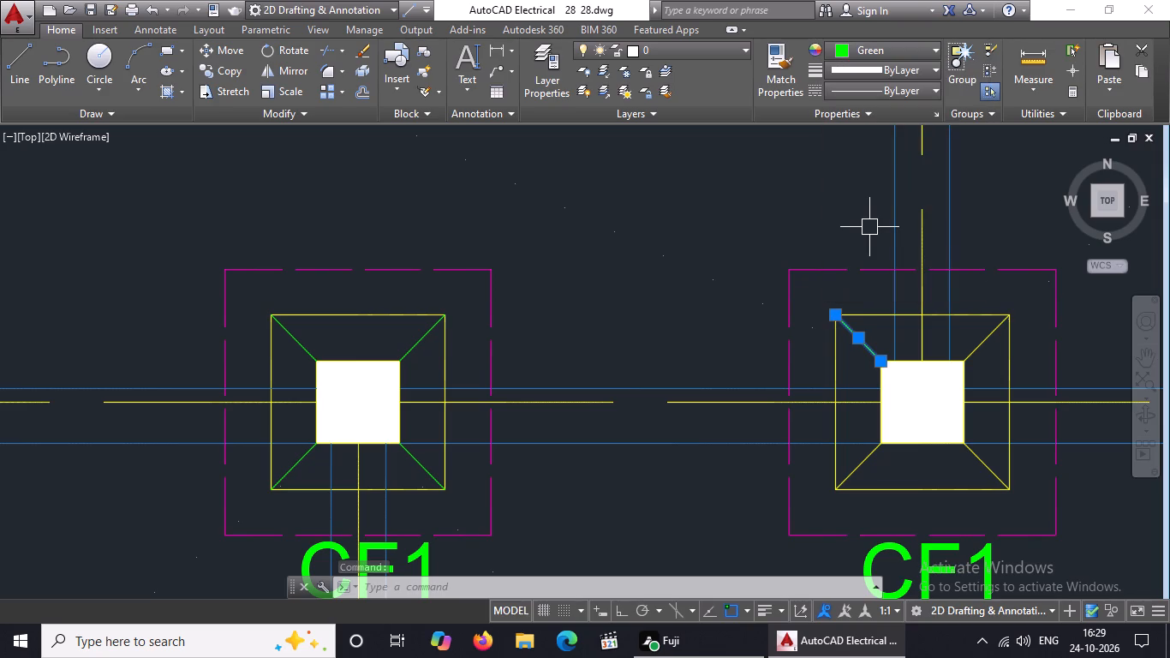
{"action": "key", "text": "Escape"}
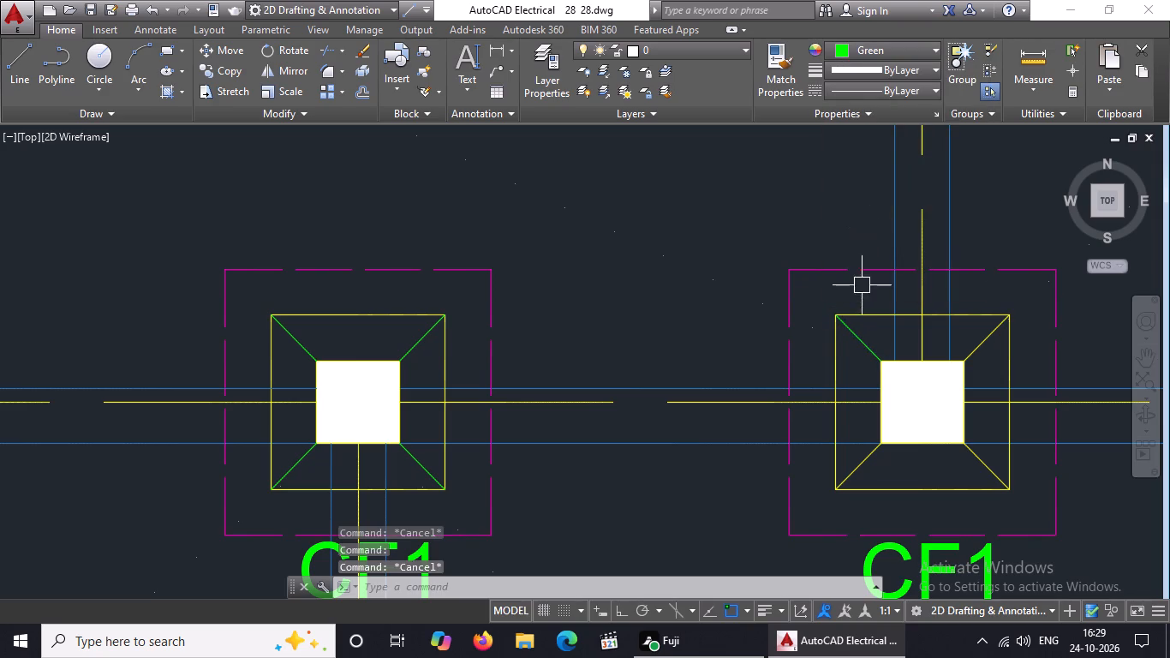
{"action": "left_click", "coordinate": [863, 464]}
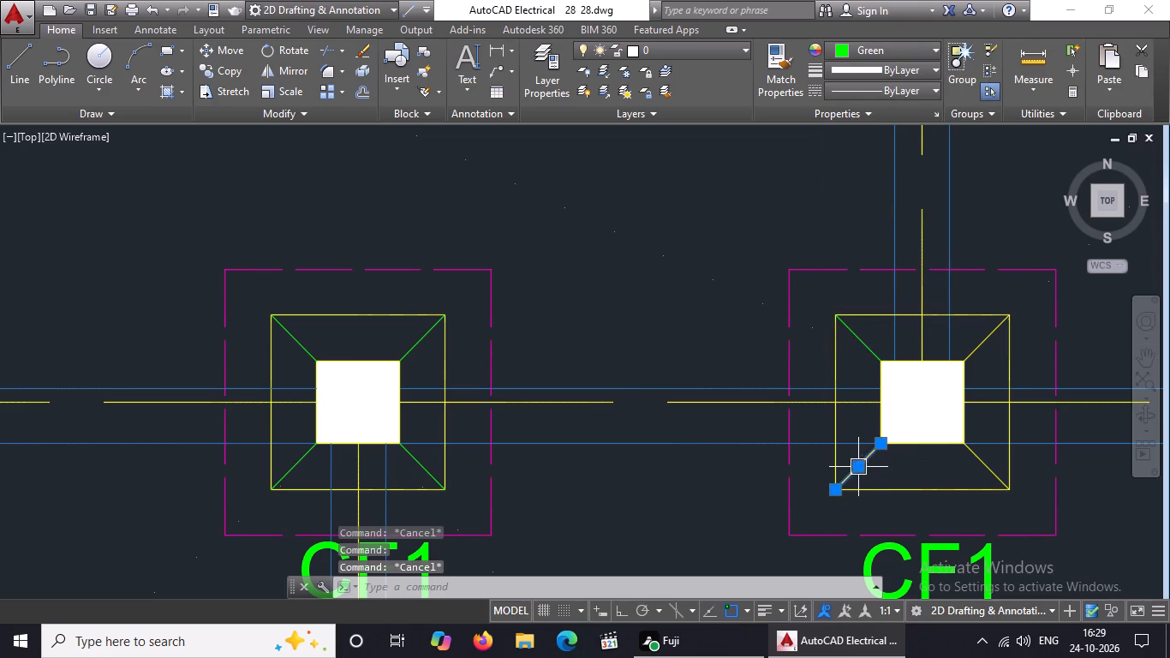
{"action": "left_click", "coordinate": [904, 43]}
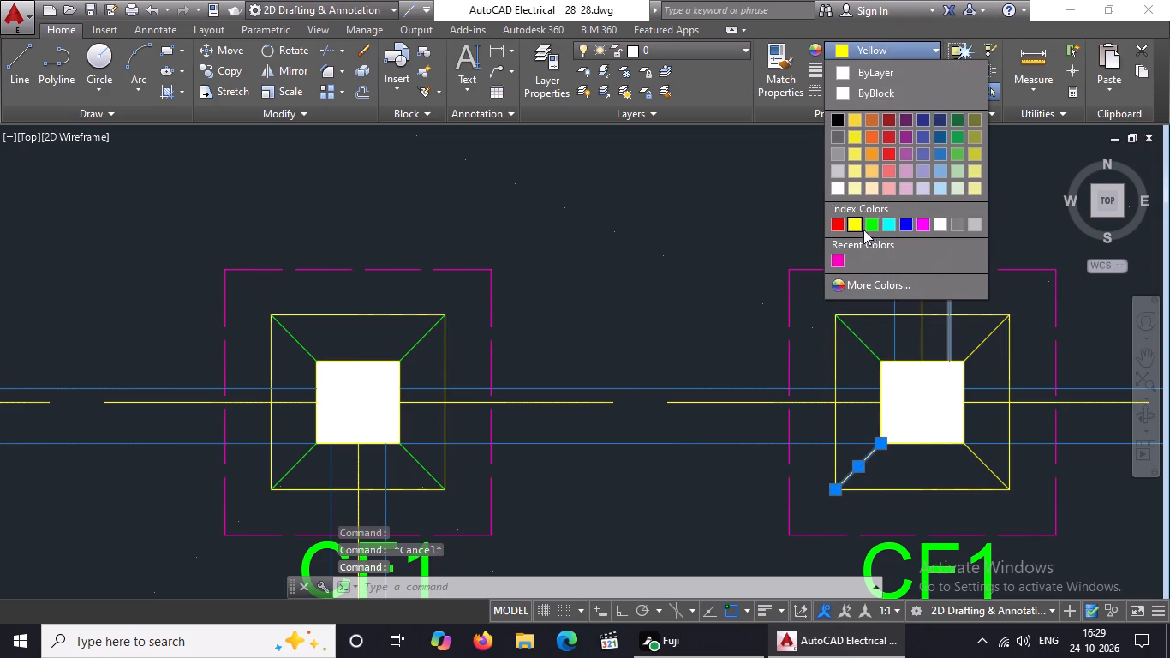
{"action": "left_click", "coordinate": [872, 219]}
{"action": "key", "text": "Escape"}
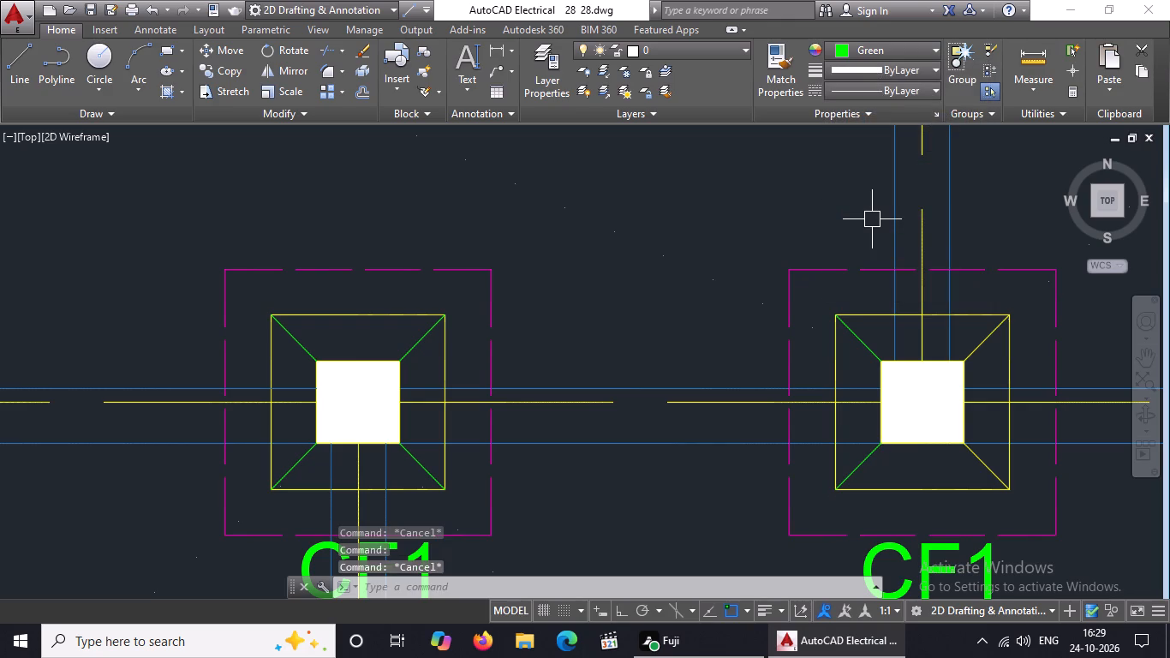
Change the upper-right and lower-right diagonal lines of the third CF1 footing from the left in the second row to green.
{"action": "left_click", "coordinate": [984, 347]}
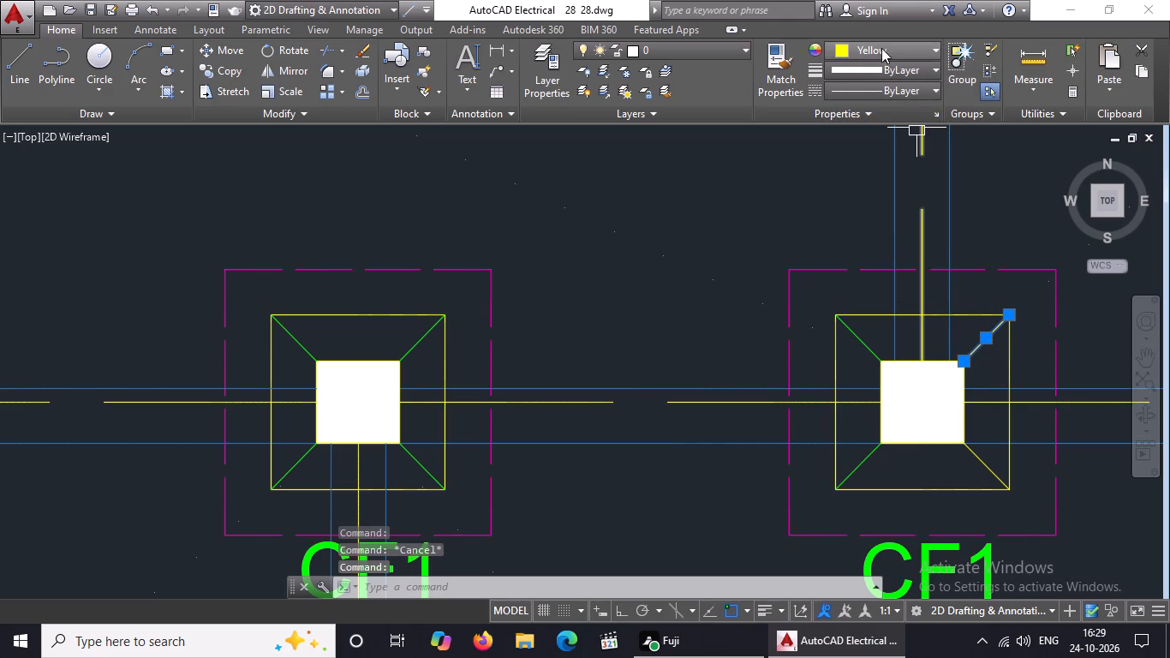
{"action": "left_click", "coordinate": [881, 48]}
{"action": "left_click", "coordinate": [868, 221]}
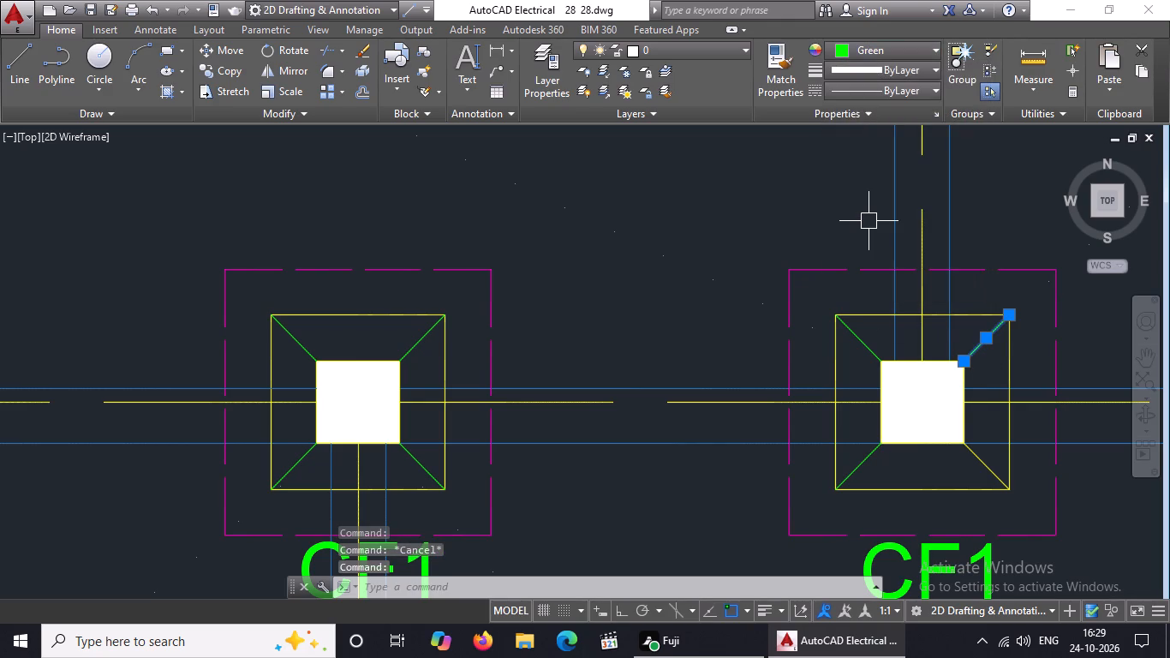
{"action": "key", "text": "Escape"}
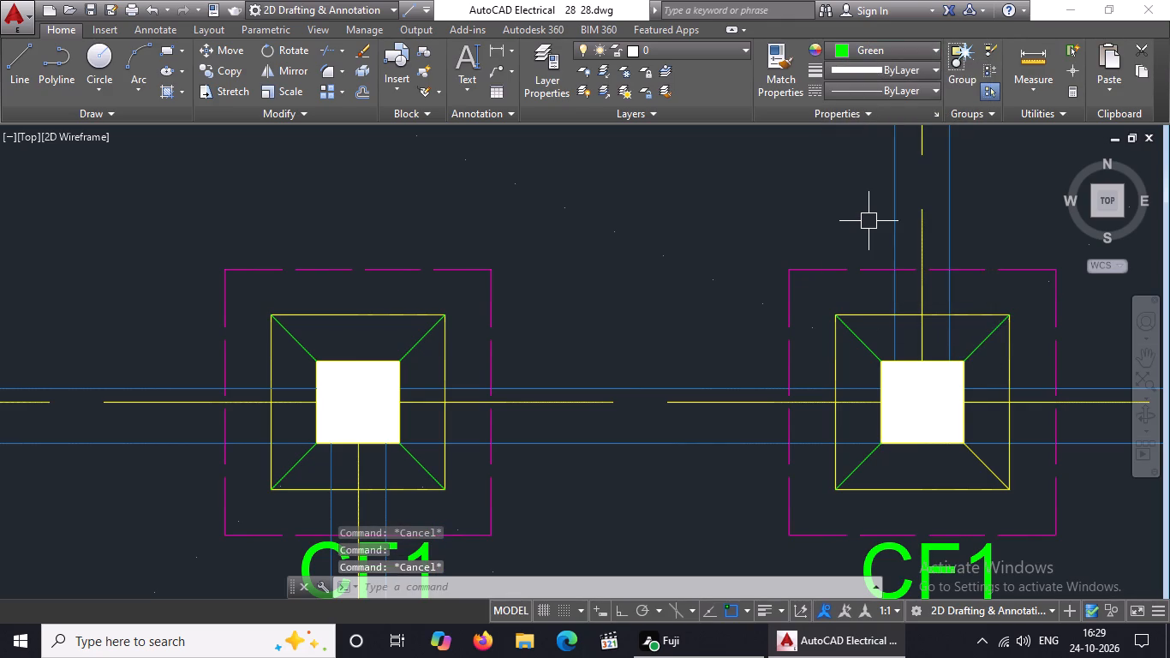
{"action": "left_click", "coordinate": [995, 466]}
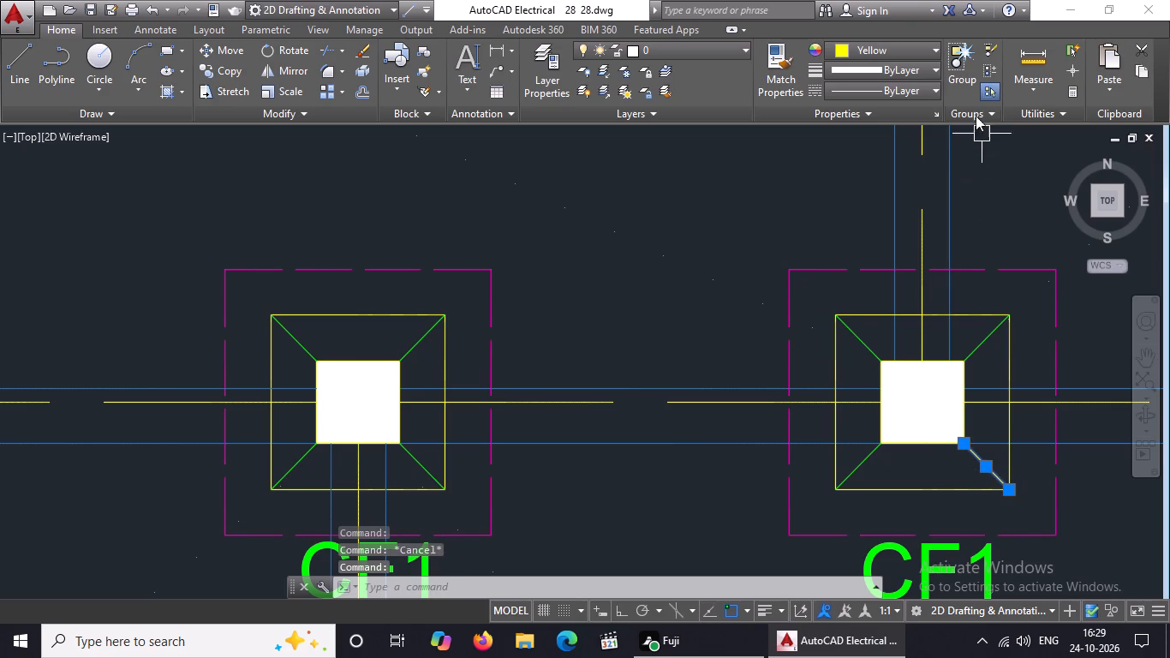
{"action": "left_click", "coordinate": [926, 45]}
{"action": "left_click", "coordinate": [869, 227]}
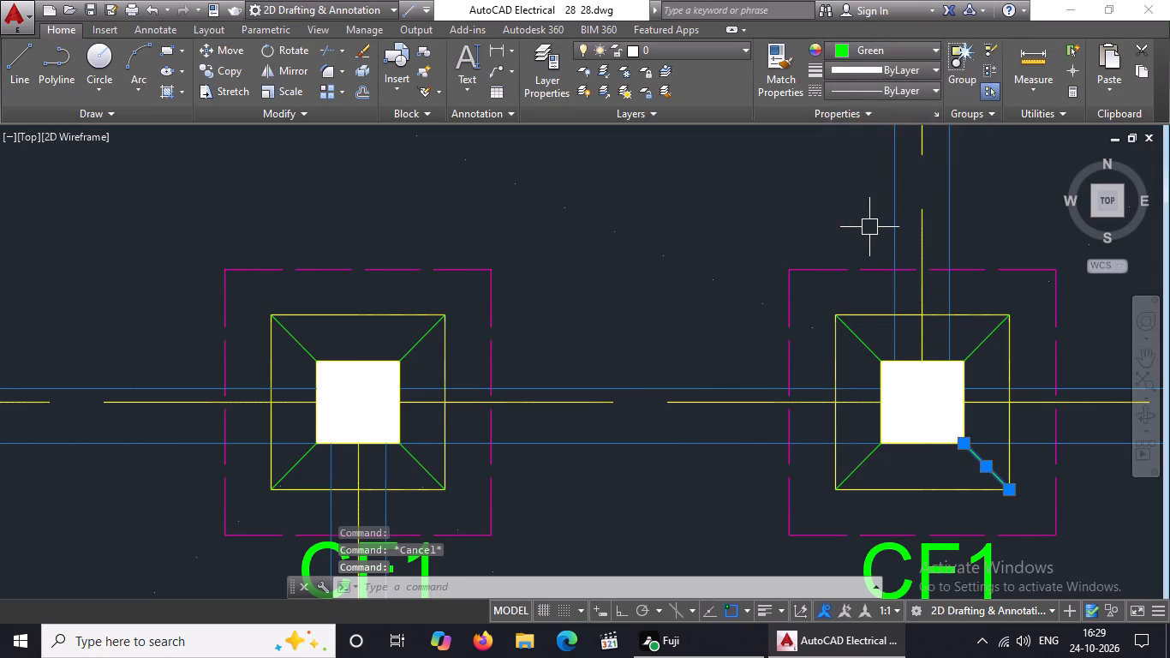
{"action": "scroll", "coordinate": [815, 269], "scroll_direction": "down", "scroll_amount": 2}
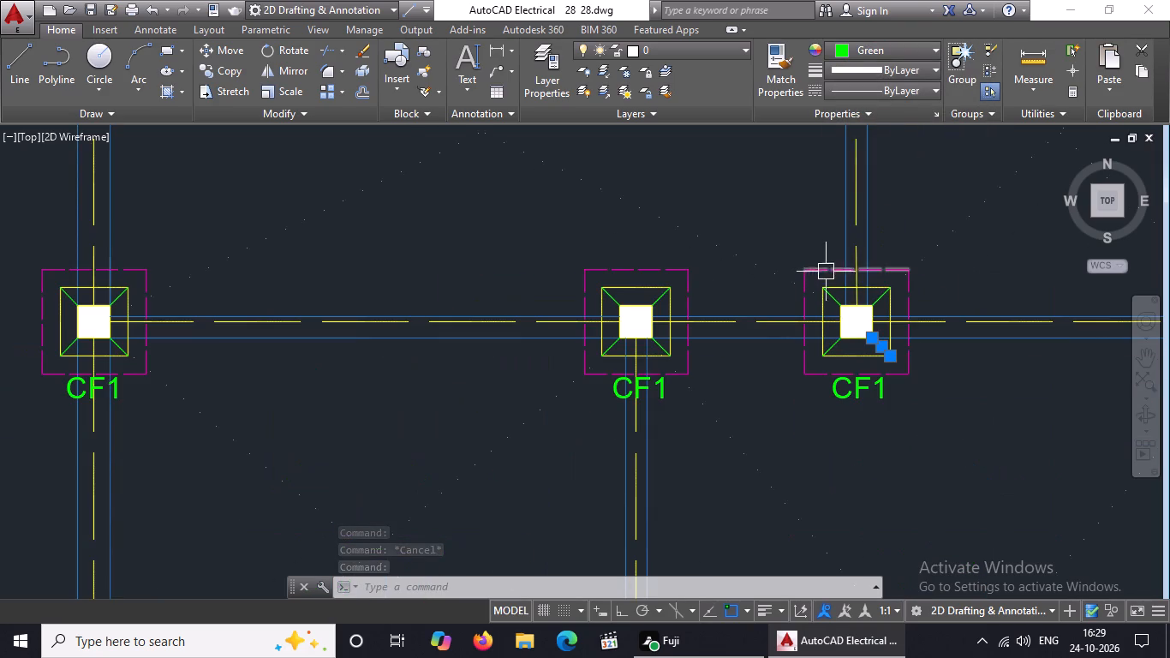
{"action": "key", "text": "Escape"}
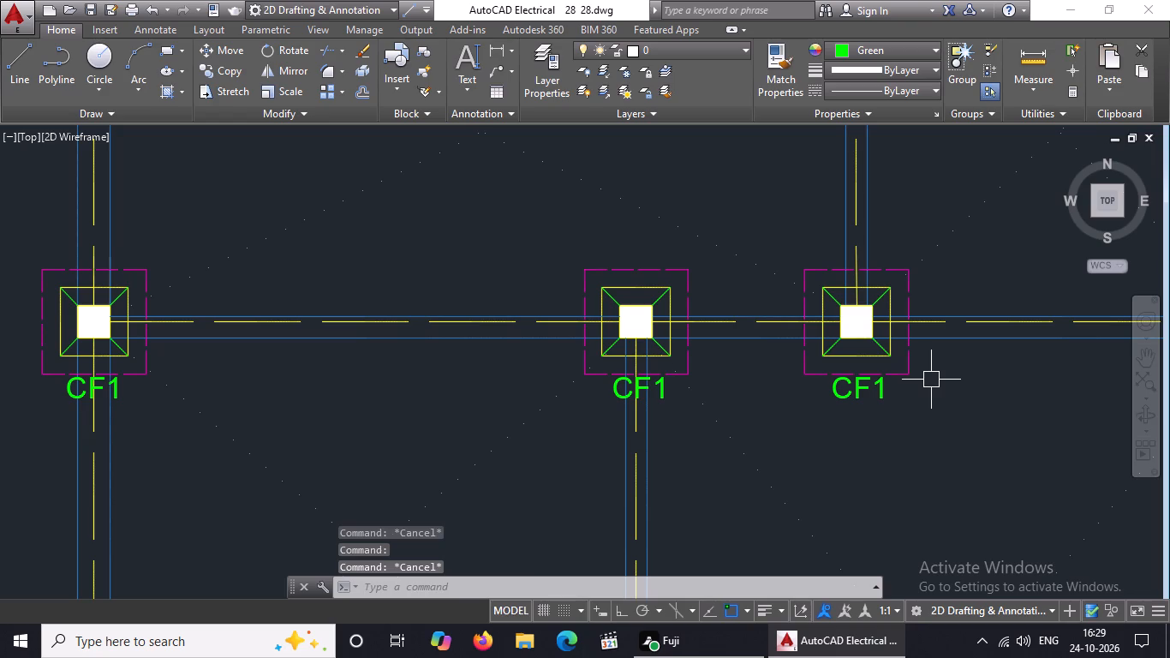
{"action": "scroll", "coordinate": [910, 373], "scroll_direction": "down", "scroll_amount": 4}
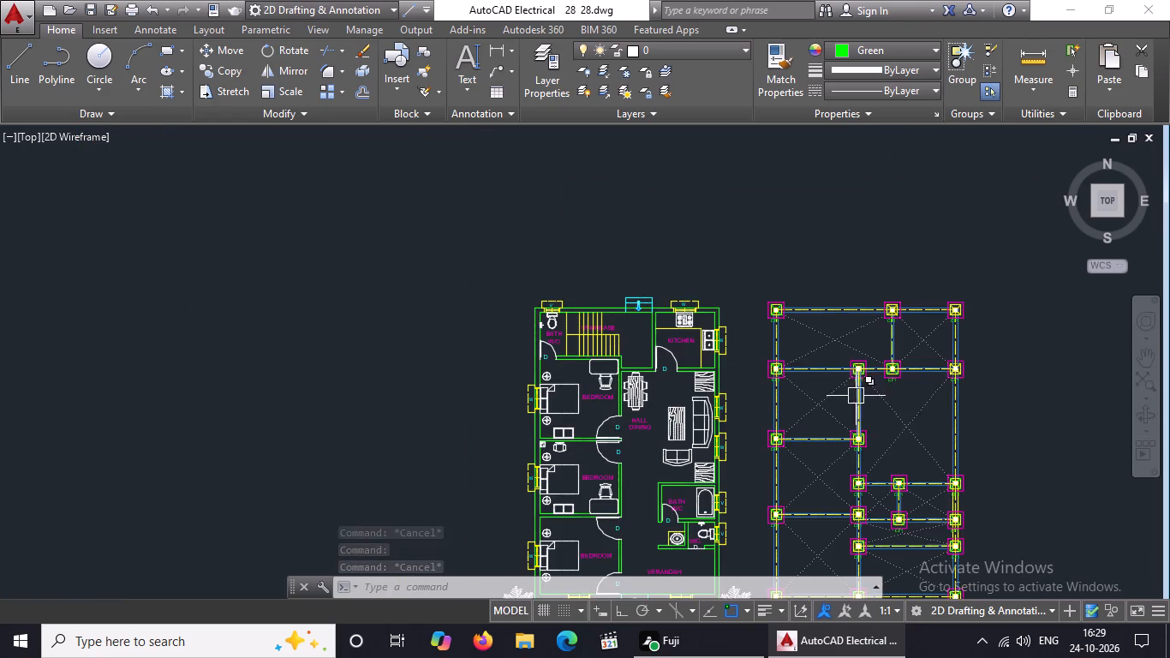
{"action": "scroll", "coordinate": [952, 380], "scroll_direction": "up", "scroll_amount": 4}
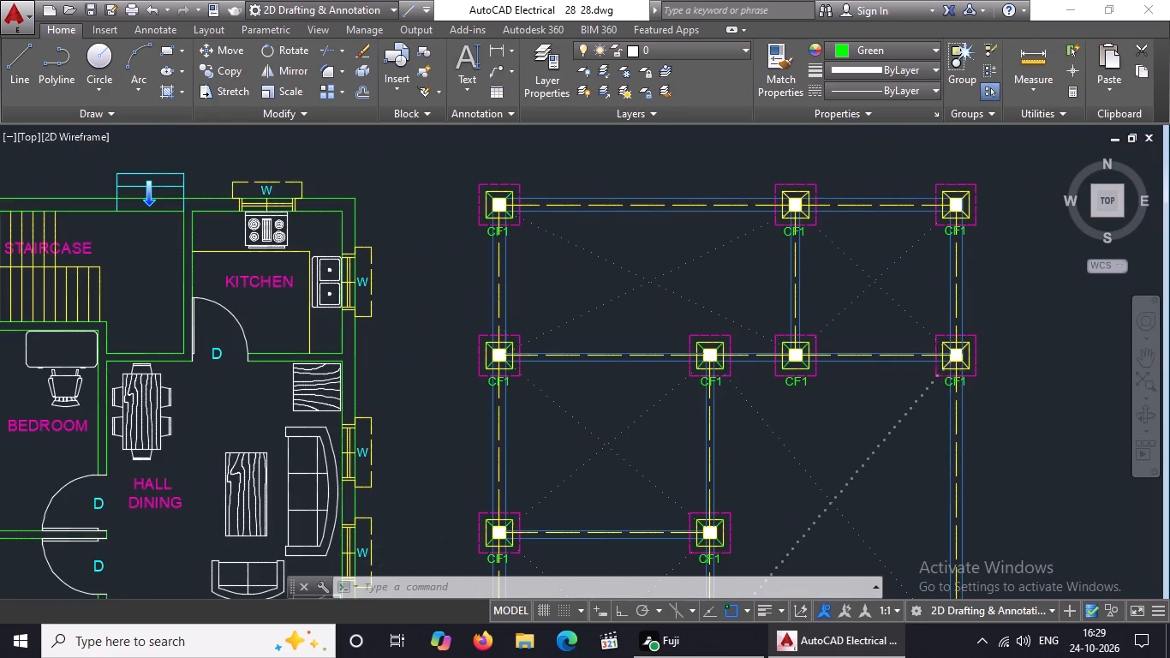
Change the lower-left and upper-left diagonal lines of the rightmost CF1 footing in the second row from the top to green.
{"action": "scroll", "coordinate": [935, 369], "scroll_direction": "up", "scroll_amount": 3}
{"action": "left_click", "coordinate": [972, 350]}
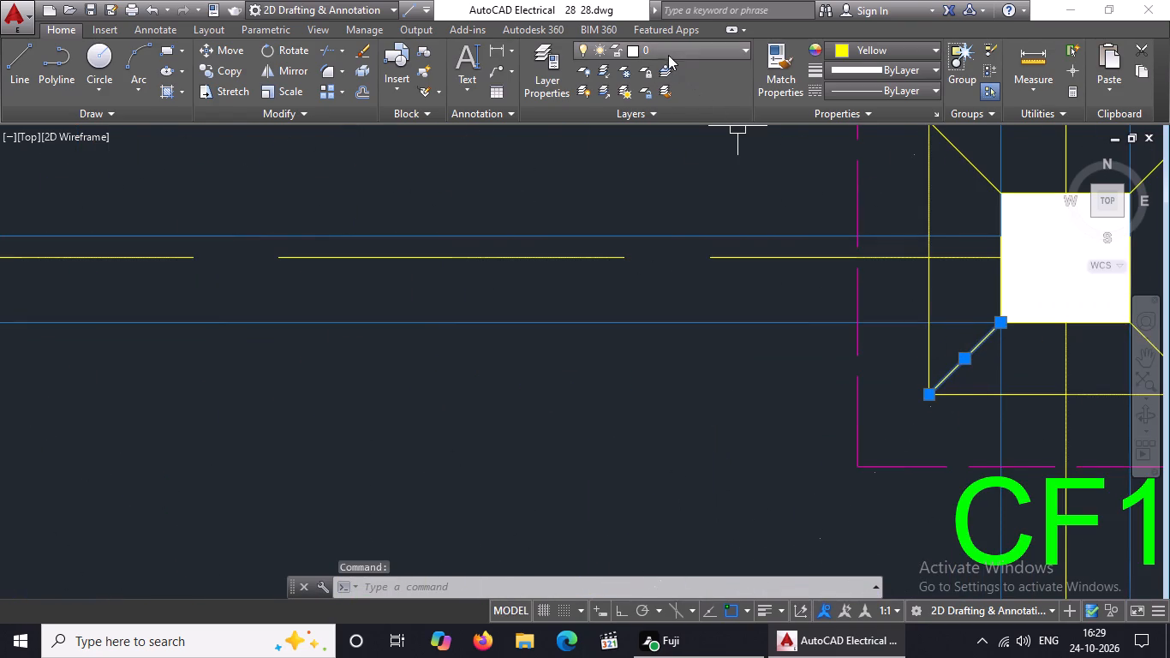
{"action": "left_click", "coordinate": [866, 43]}
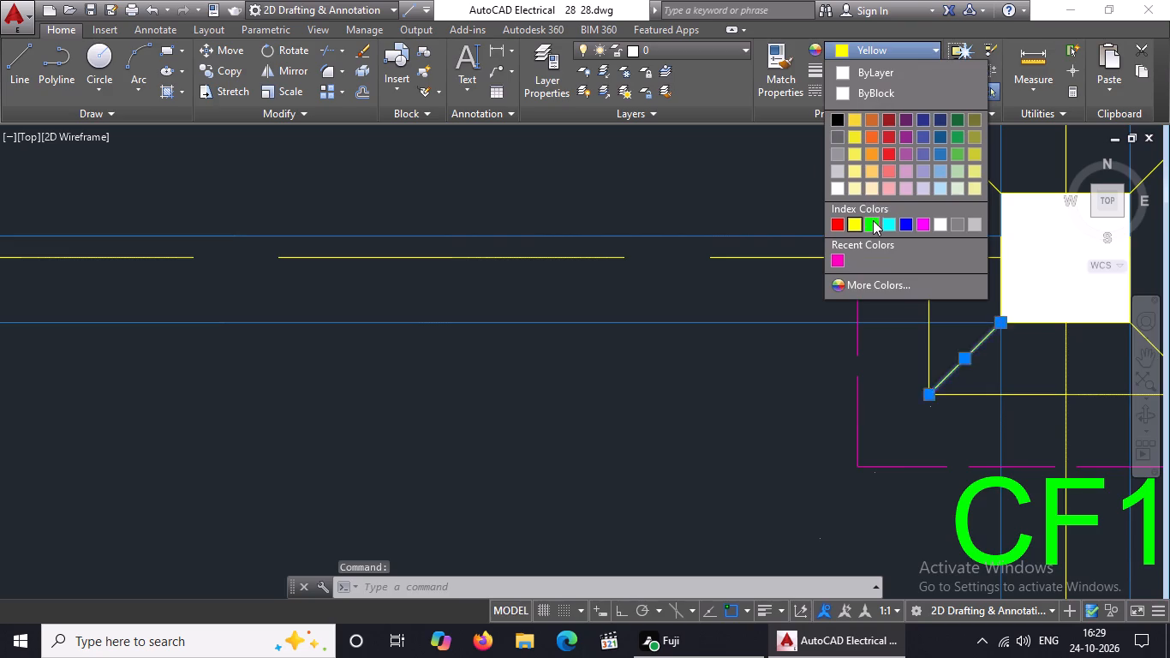
{"action": "left_click", "coordinate": [873, 220]}
{"action": "scroll", "coordinate": [815, 265], "scroll_direction": "down", "scroll_amount": 4}
{"action": "scroll", "coordinate": [864, 273], "scroll_direction": "up", "scroll_amount": 3}
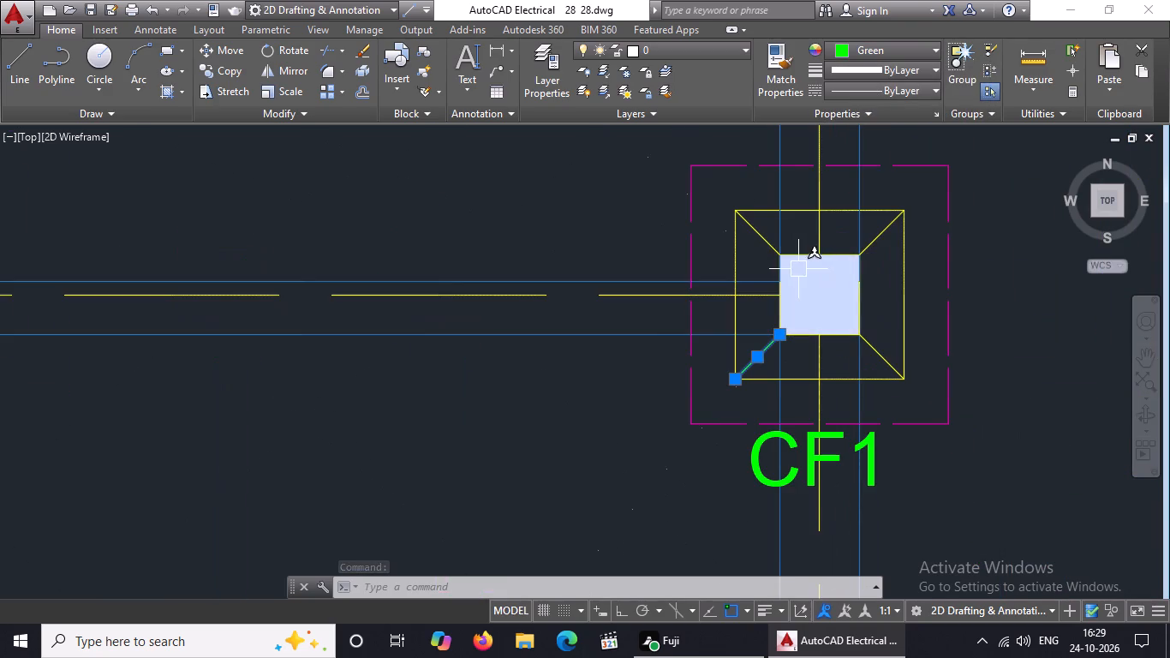
{"action": "left_click", "coordinate": [762, 230]}
{"action": "left_click", "coordinate": [874, 41]}
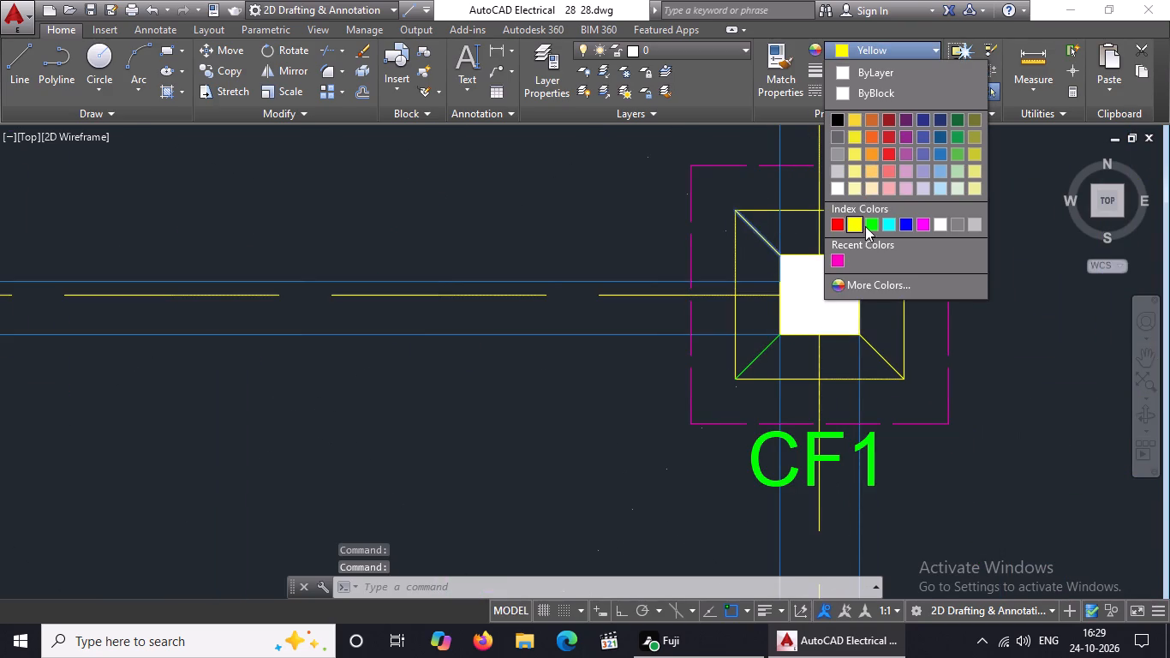
{"action": "left_click", "coordinate": [870, 223]}
{"action": "key", "text": "Escape"}
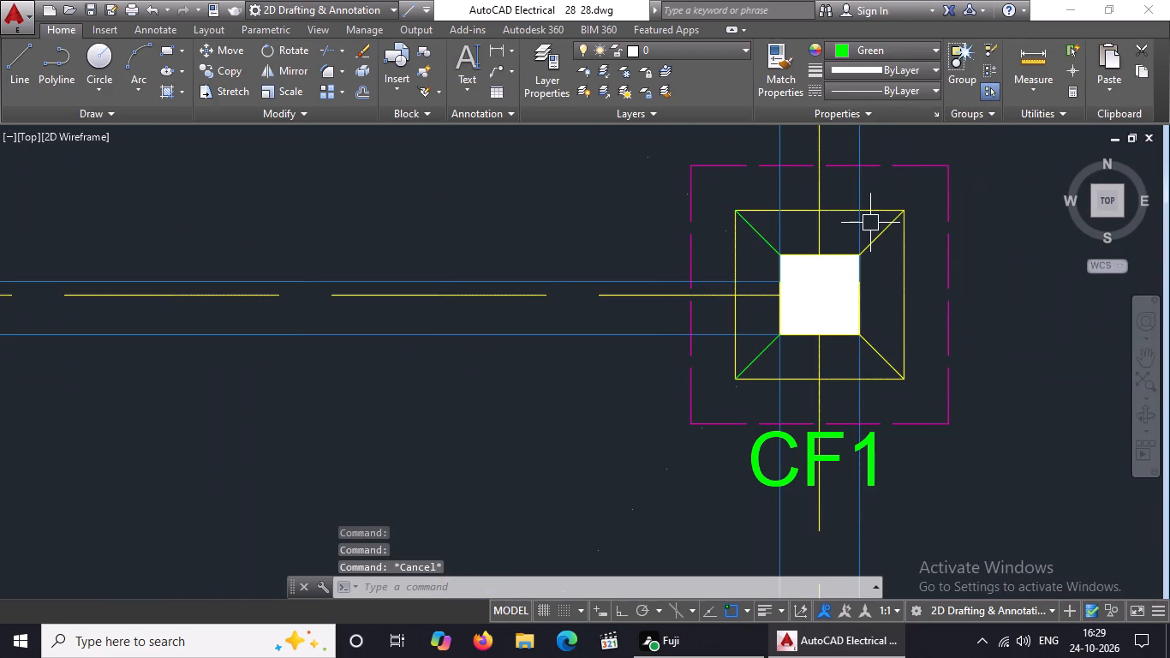
Change the lower-right and upper-right diagonal lines of the rightmost CF1 footing in the second row to green.
{"action": "left_click", "coordinate": [883, 360]}
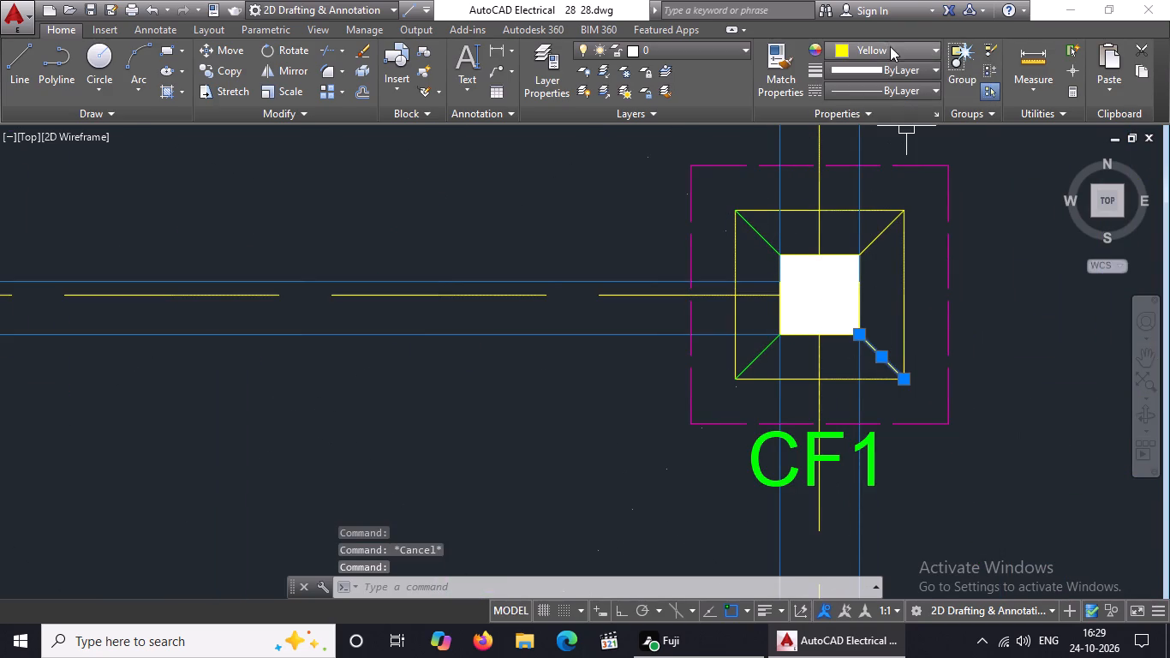
{"action": "left_click", "coordinate": [886, 49]}
{"action": "left_click", "coordinate": [871, 224]}
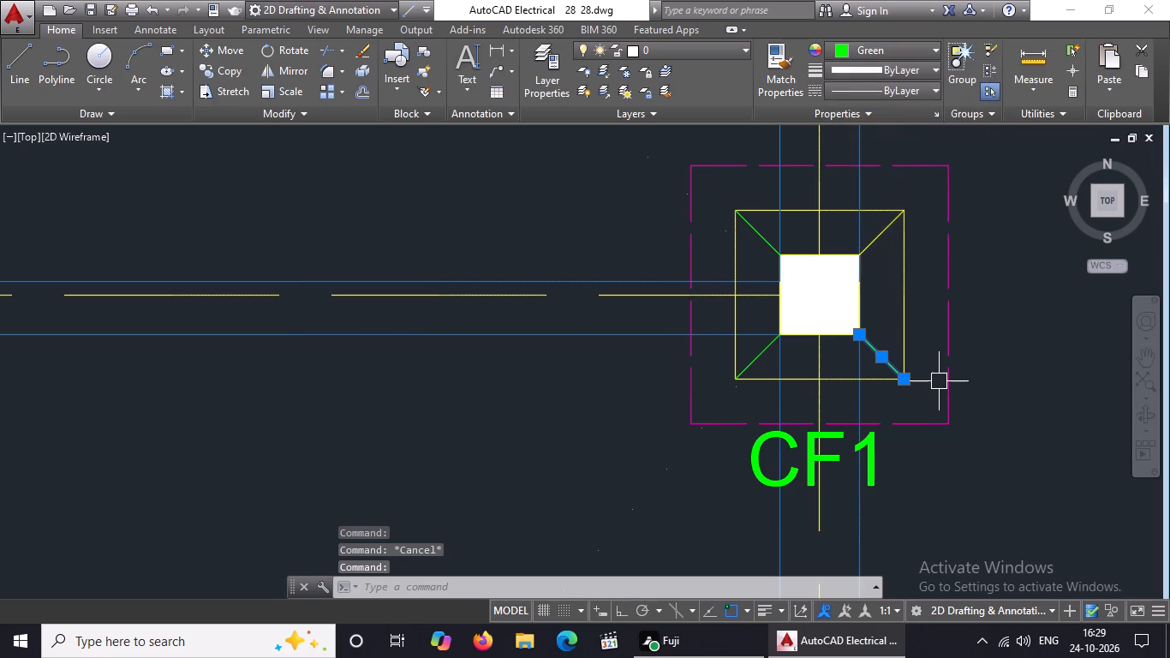
{"action": "key", "text": "Escape"}
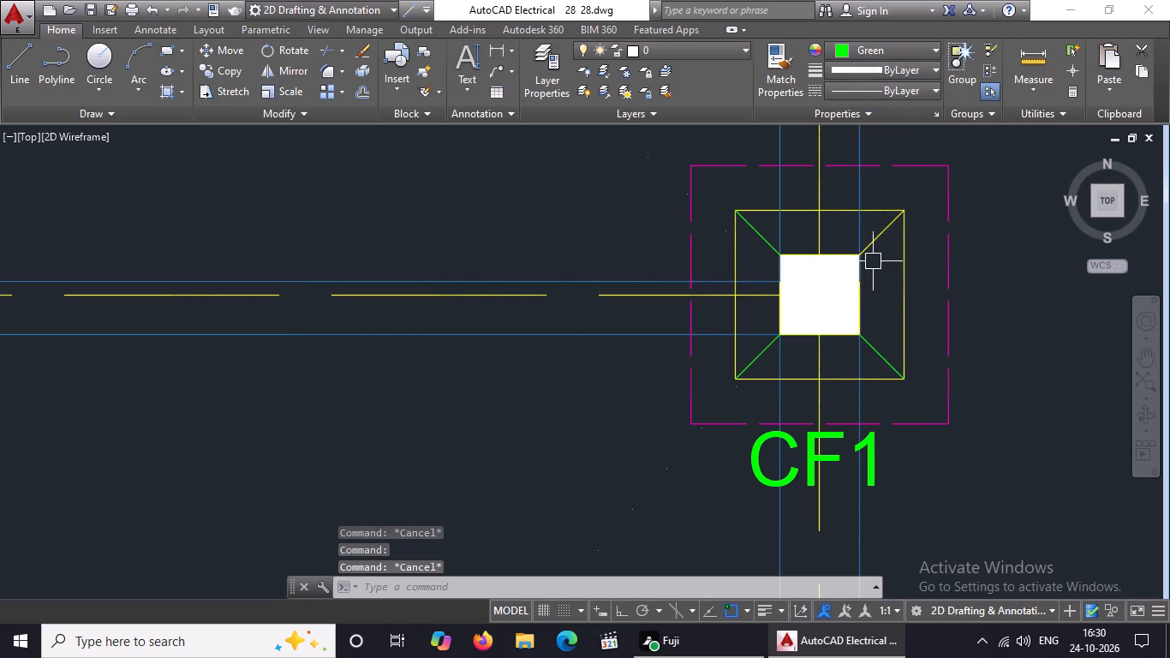
{"action": "left_click", "coordinate": [870, 237]}
{"action": "left_click", "coordinate": [910, 43]}
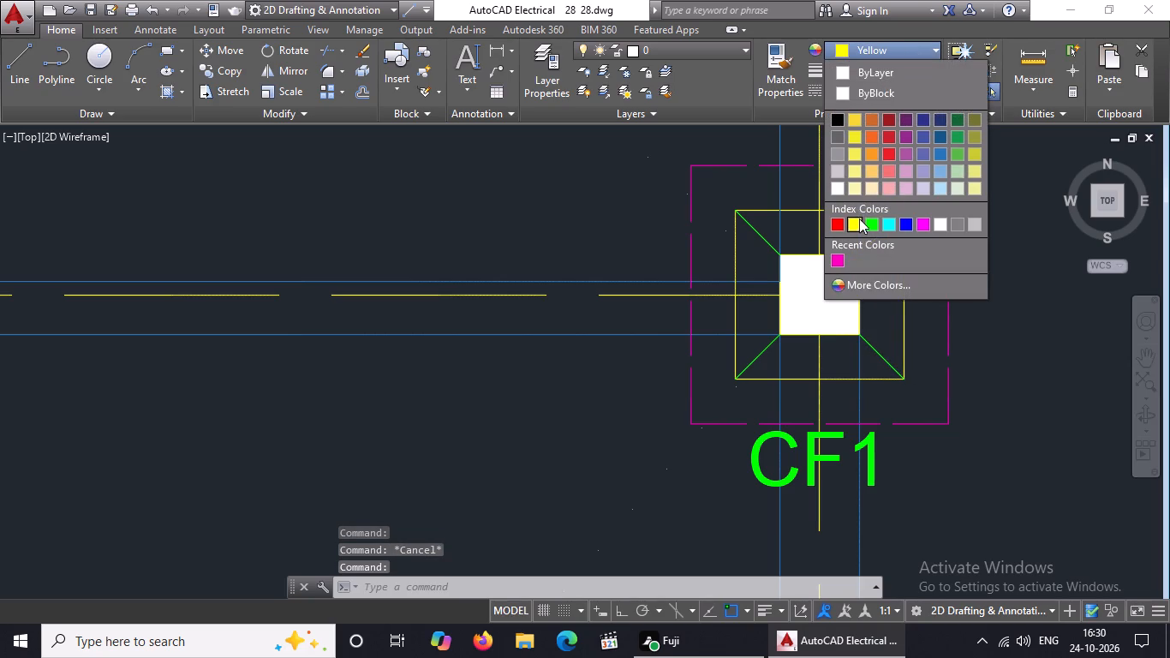
{"action": "left_click", "coordinate": [868, 218]}
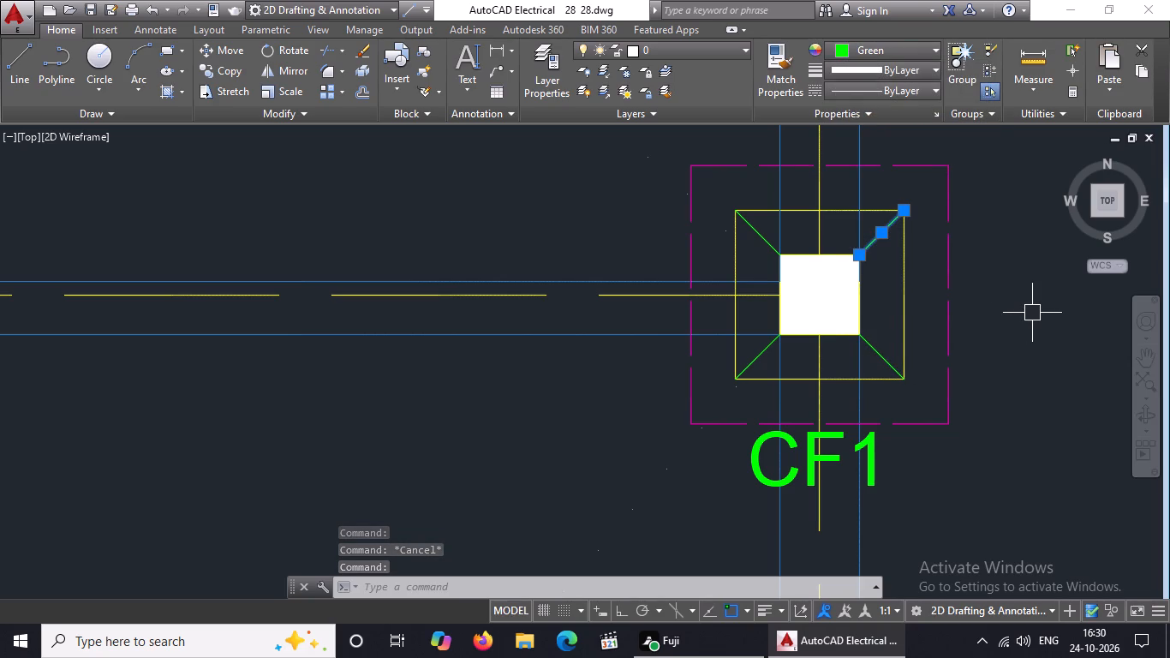
{"action": "key", "text": "Escape"}
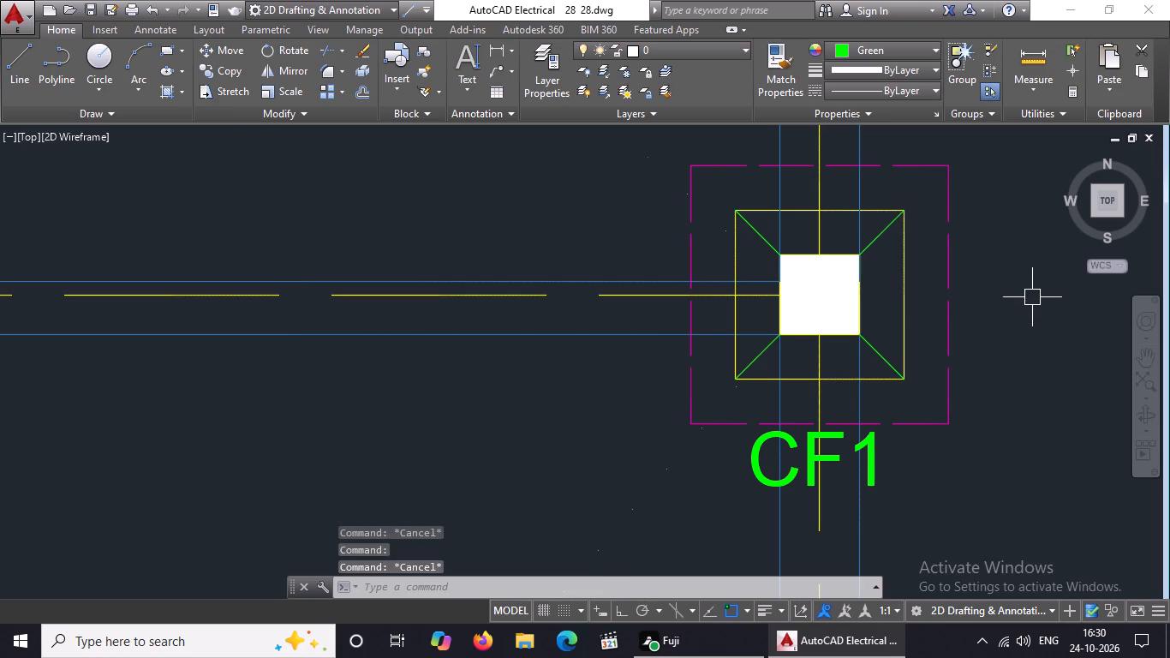
Change the upper-left and upper-right diagonal lines of the rightmost CF1 footing in the top row to green.
{"action": "scroll", "coordinate": [1032, 296], "scroll_direction": "down", "scroll_amount": 6}
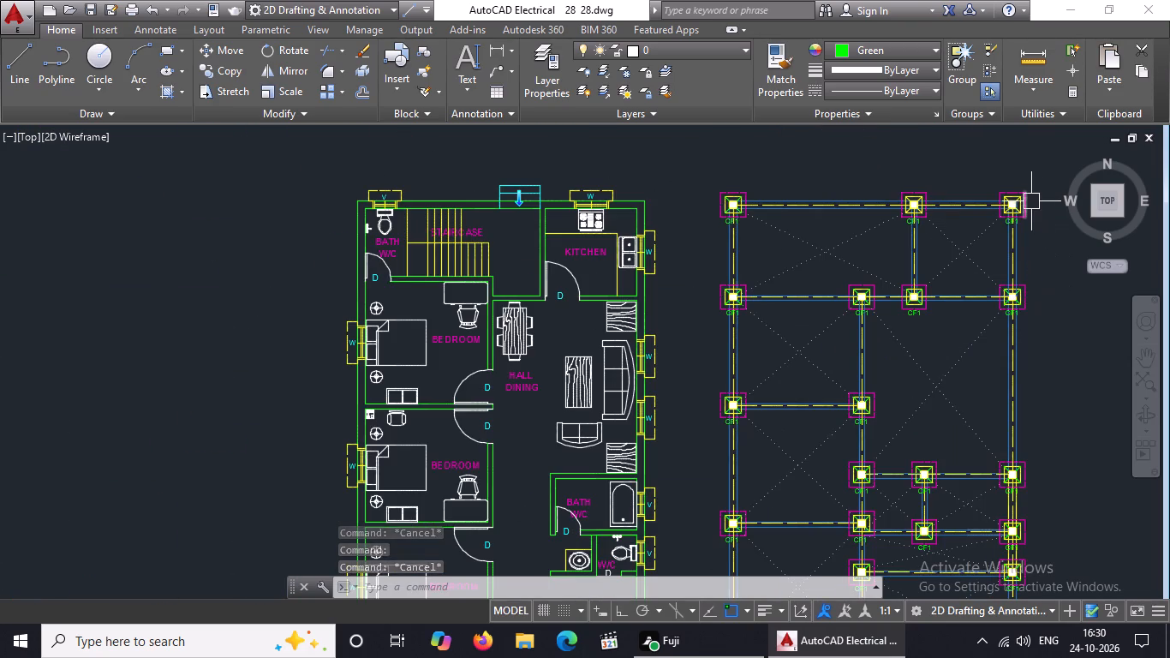
{"action": "scroll", "coordinate": [1031, 196], "scroll_direction": "up", "scroll_amount": 3}
{"action": "scroll", "coordinate": [947, 183], "scroll_direction": "up", "scroll_amount": 3}
{"action": "left_click", "coordinate": [817, 289]}
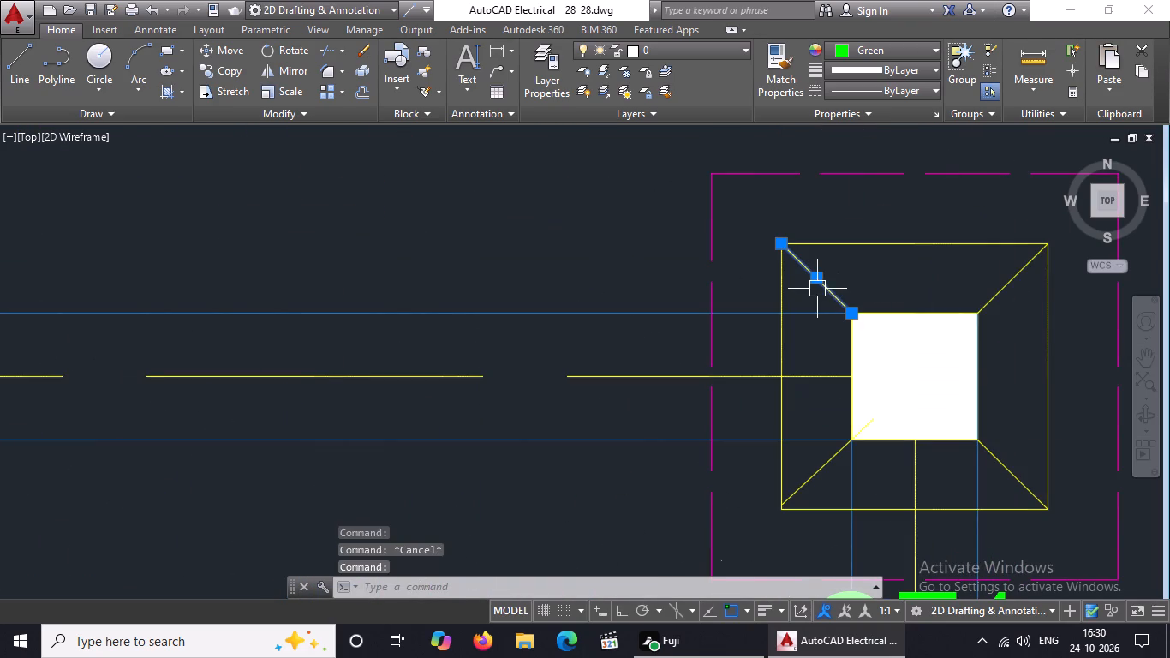
{"action": "left_click", "coordinate": [915, 48]}
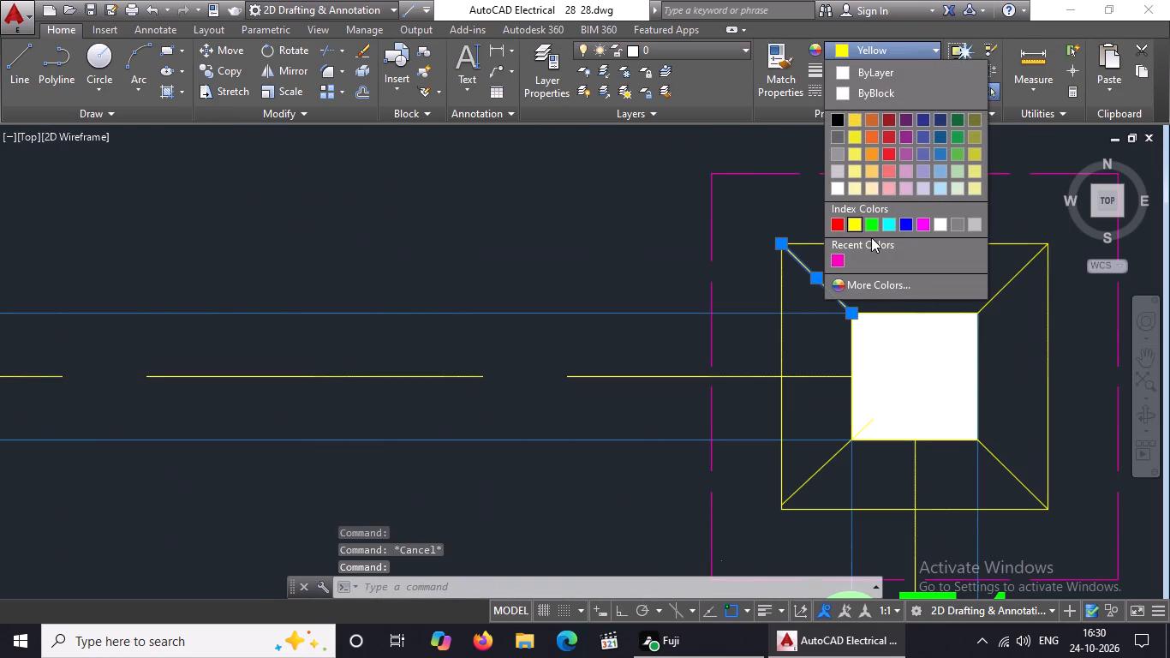
{"action": "left_click", "coordinate": [869, 226]}
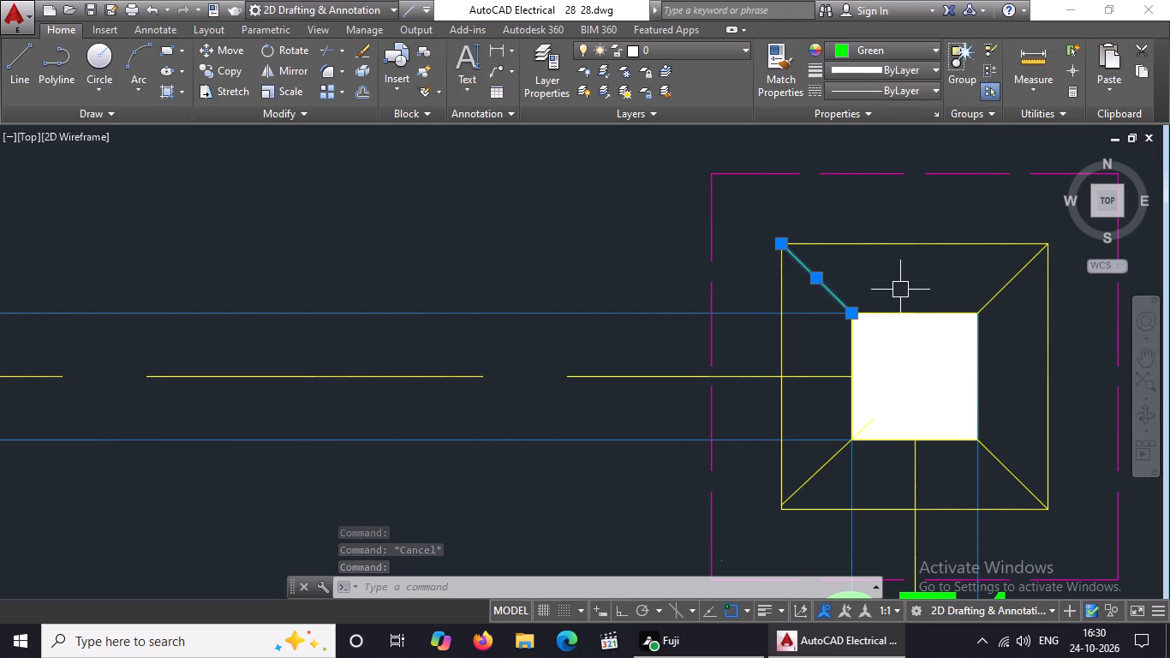
{"action": "key", "text": "Escape"}
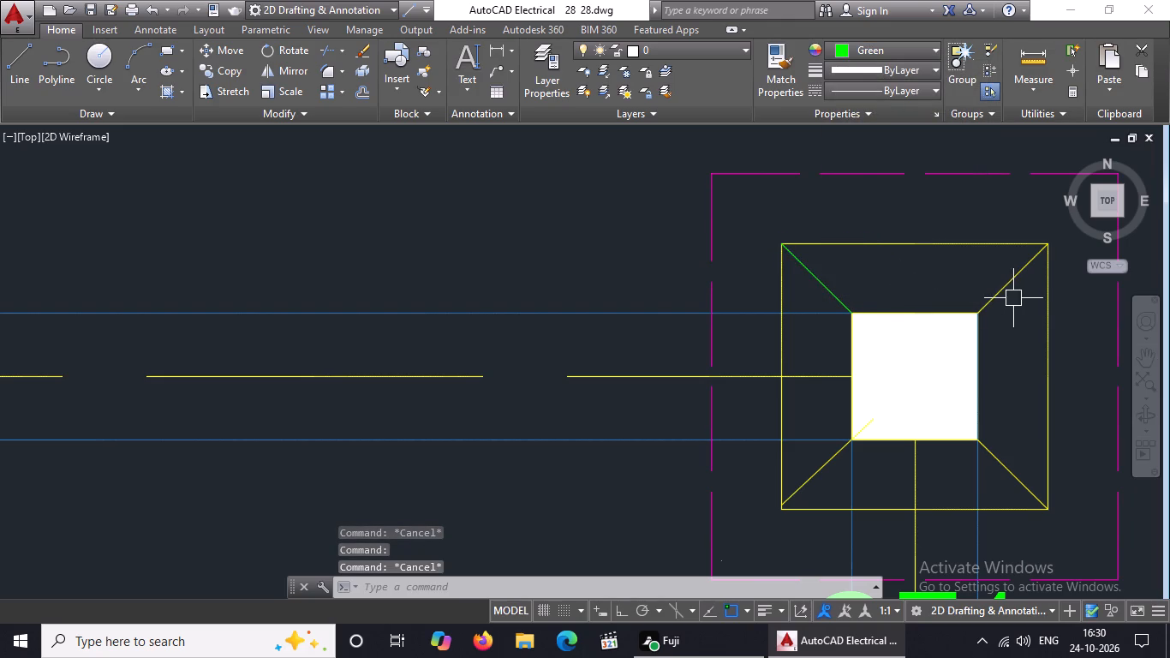
{"action": "left_click", "coordinate": [1006, 290]}
{"action": "left_click", "coordinate": [865, 46]}
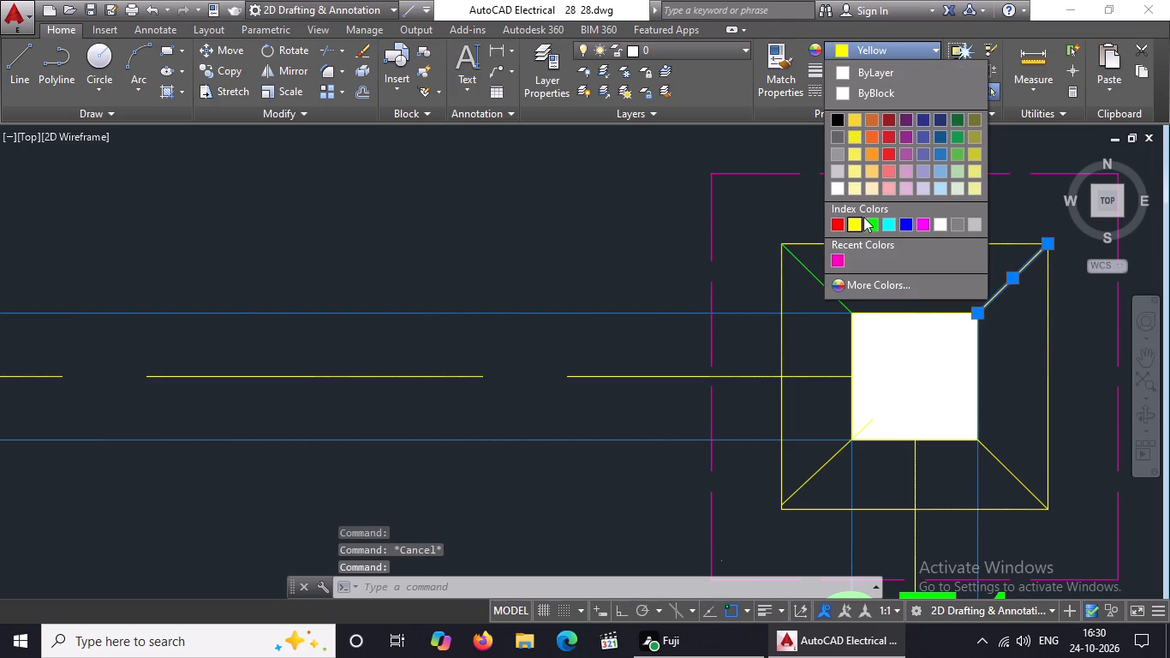
{"action": "left_click", "coordinate": [872, 220]}
{"action": "key", "text": "Escape"}
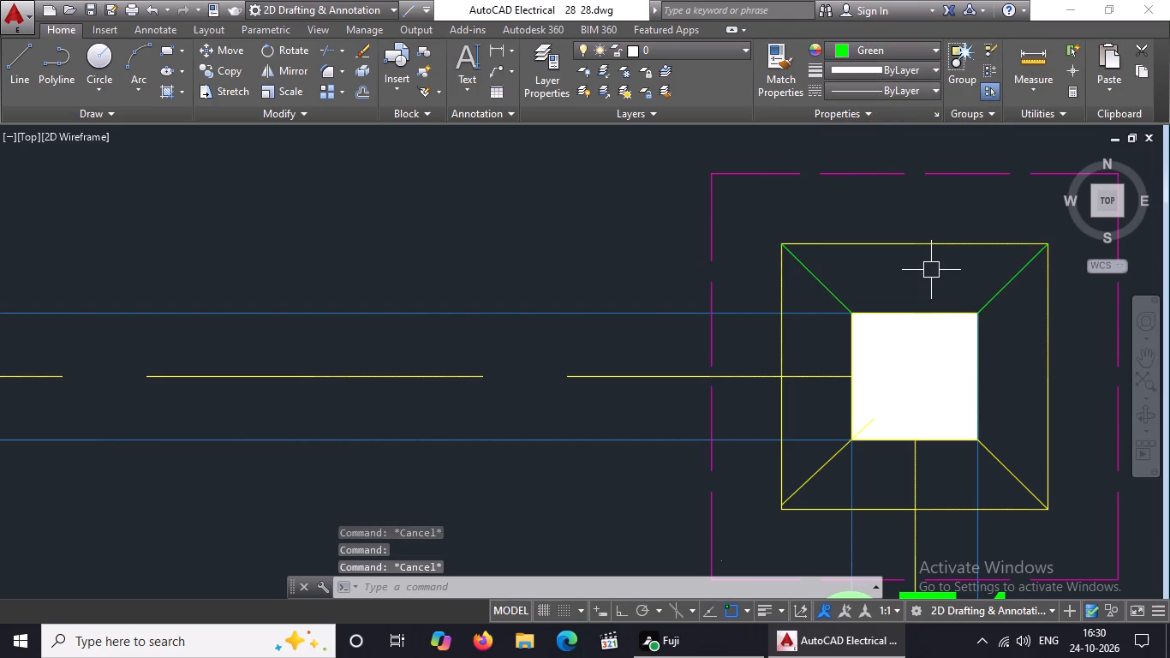
Change the lower-left diagonal line of the rightmost CF1 footing in the top row to green.
{"action": "left_click", "coordinate": [800, 479]}
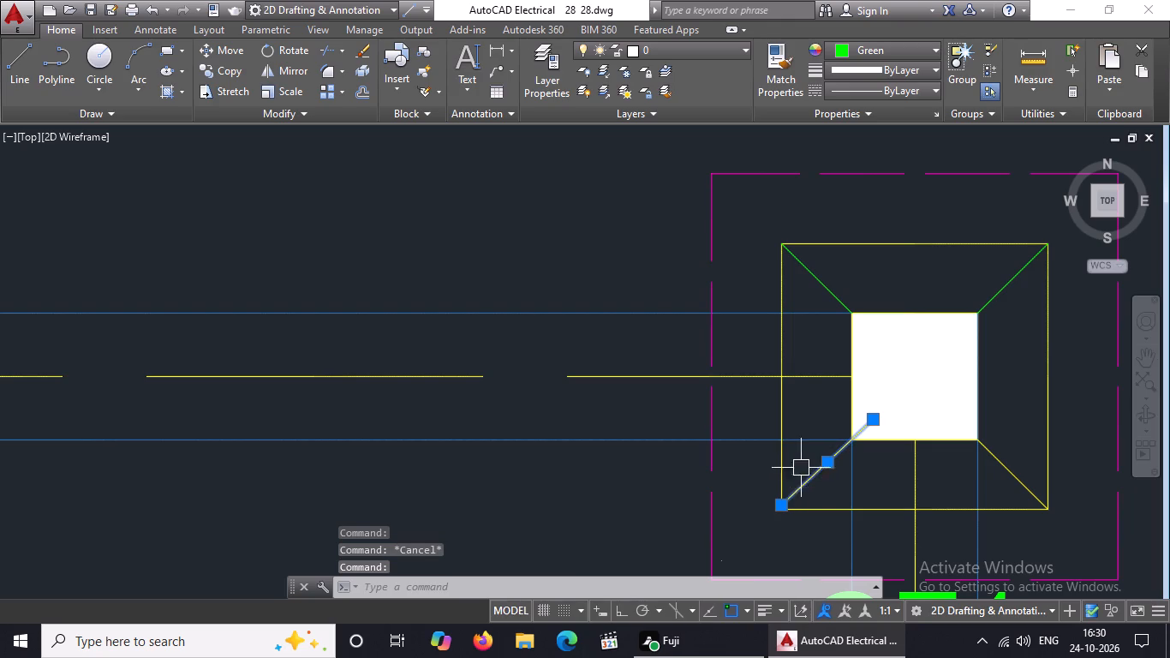
{"action": "left_click", "coordinate": [895, 52]}
{"action": "left_click", "coordinate": [872, 225]}
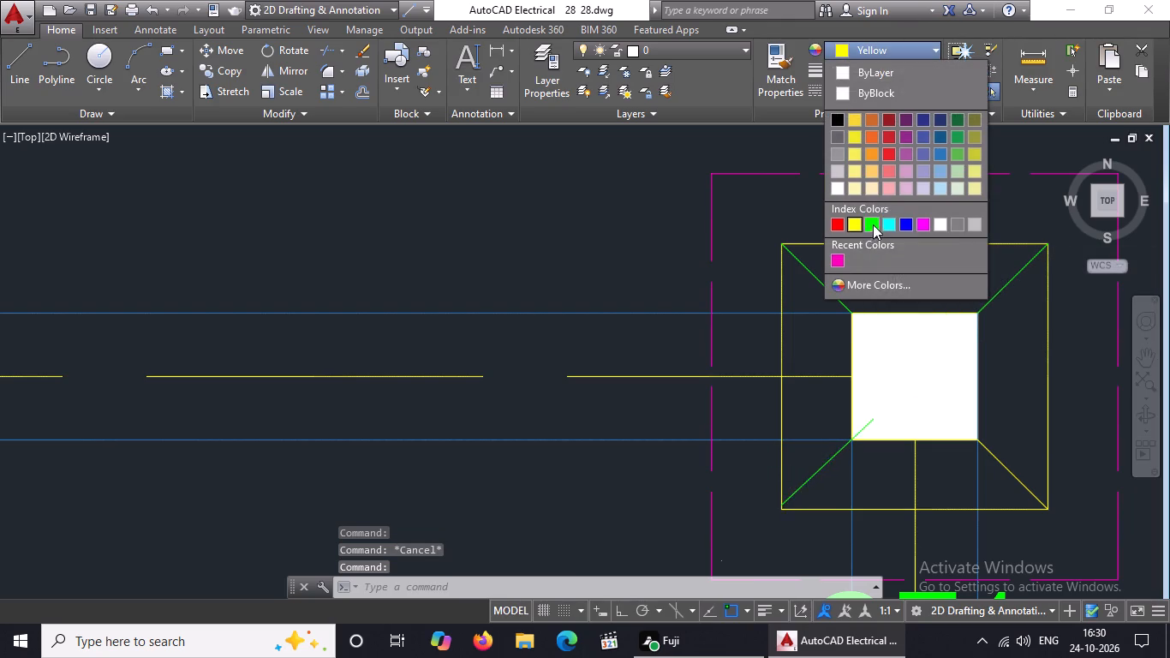
{"action": "key", "text": "Escape"}
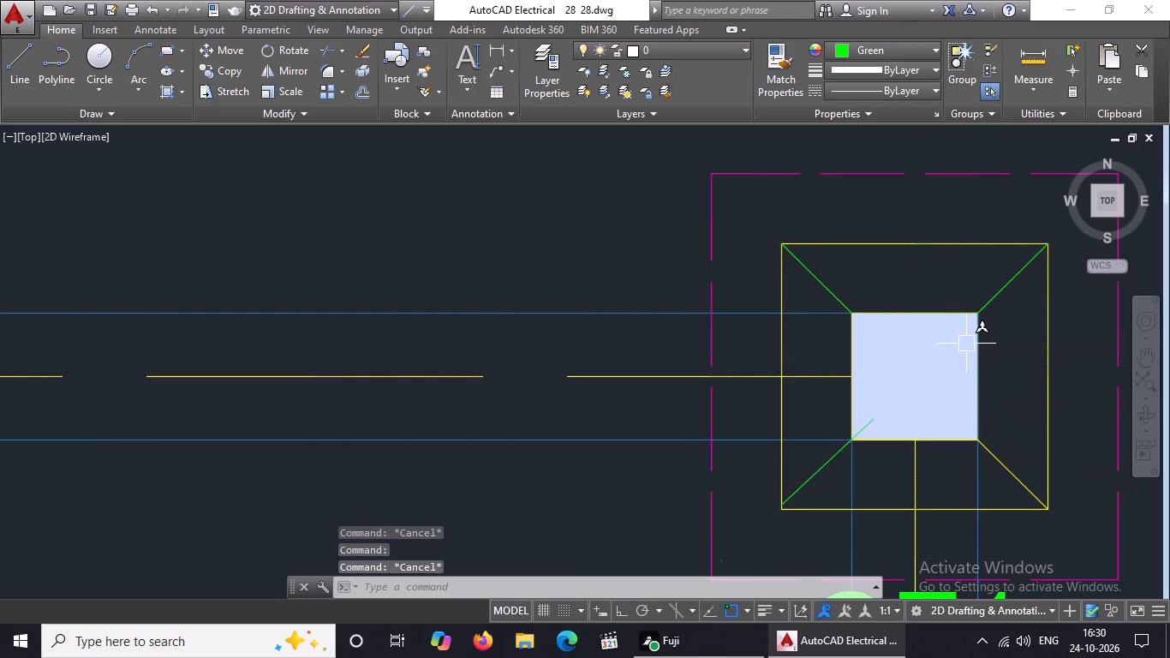
Trim the end of the lower-left diagonal that runs into the white column square of the top row's rightmost CF1 footing.
{"action": "type", "text": "TR"}
{"action": "key", "text": "Return"}
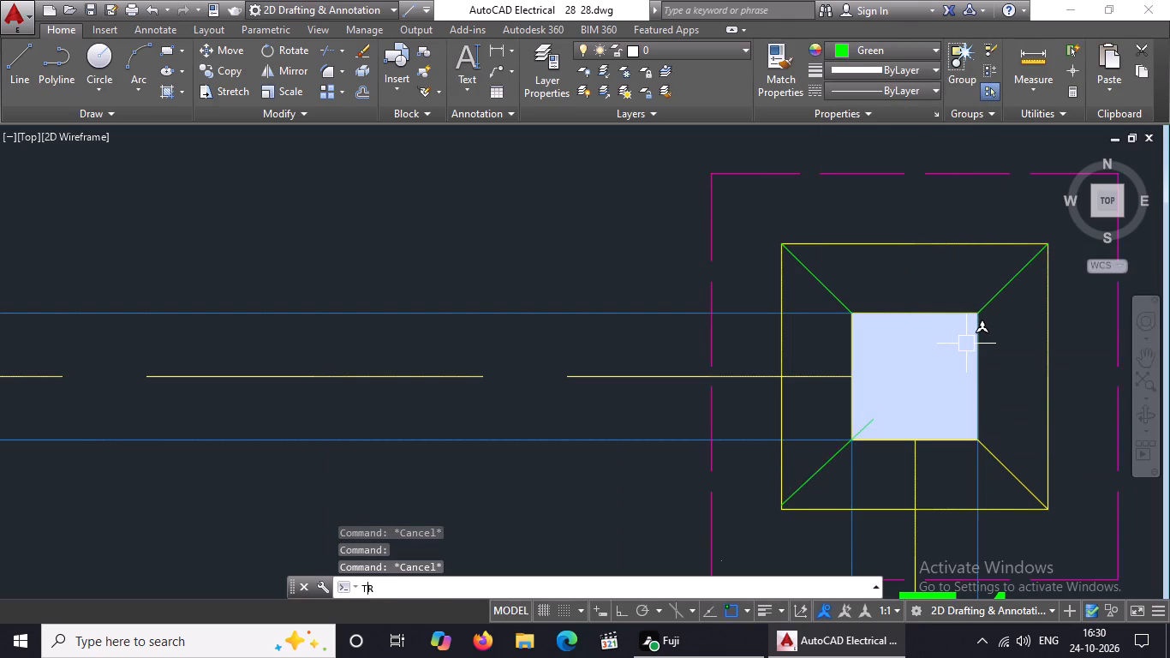
{"action": "key", "text": "Return"}
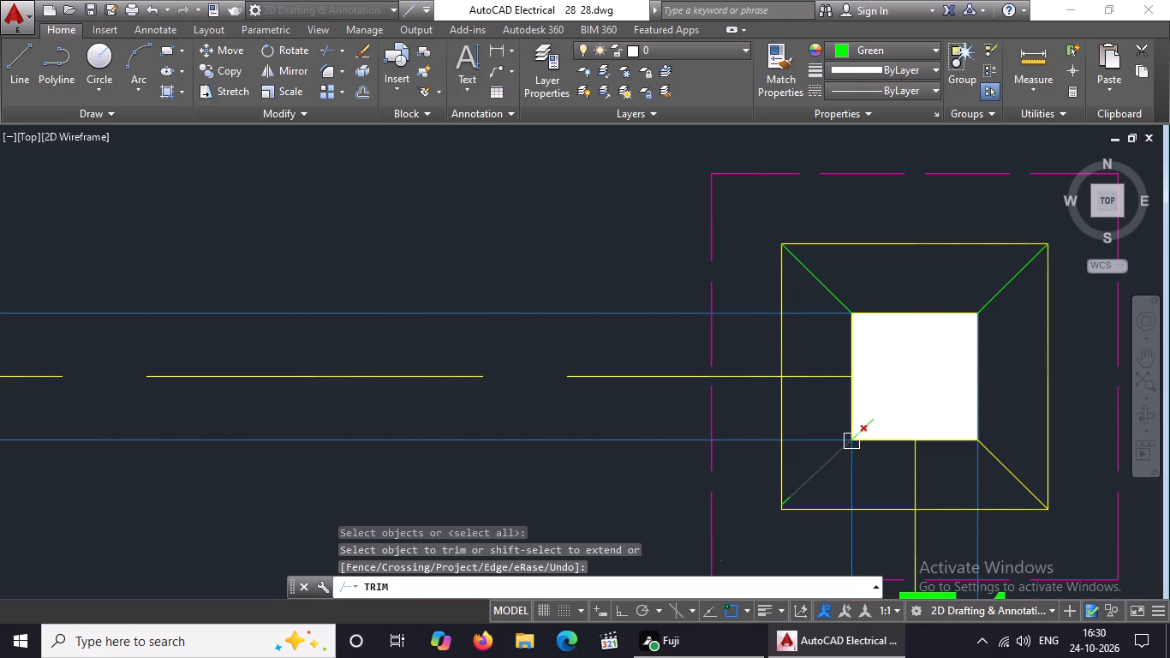
{"action": "left_click", "coordinate": [863, 433]}
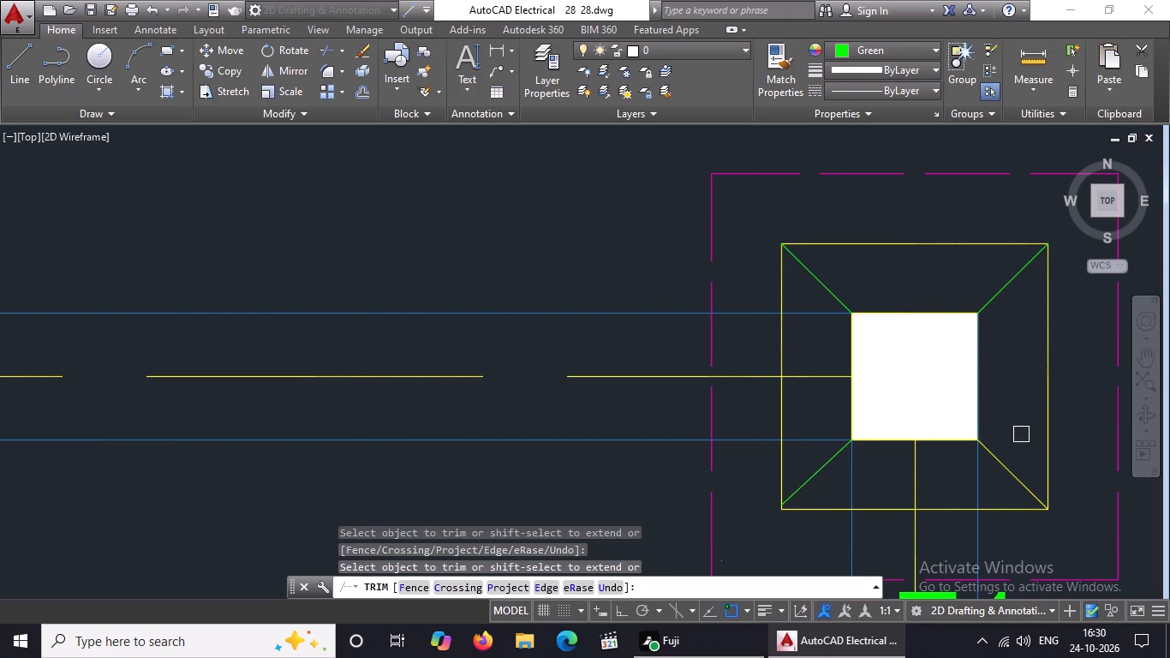
{"action": "key", "text": "Escape"}
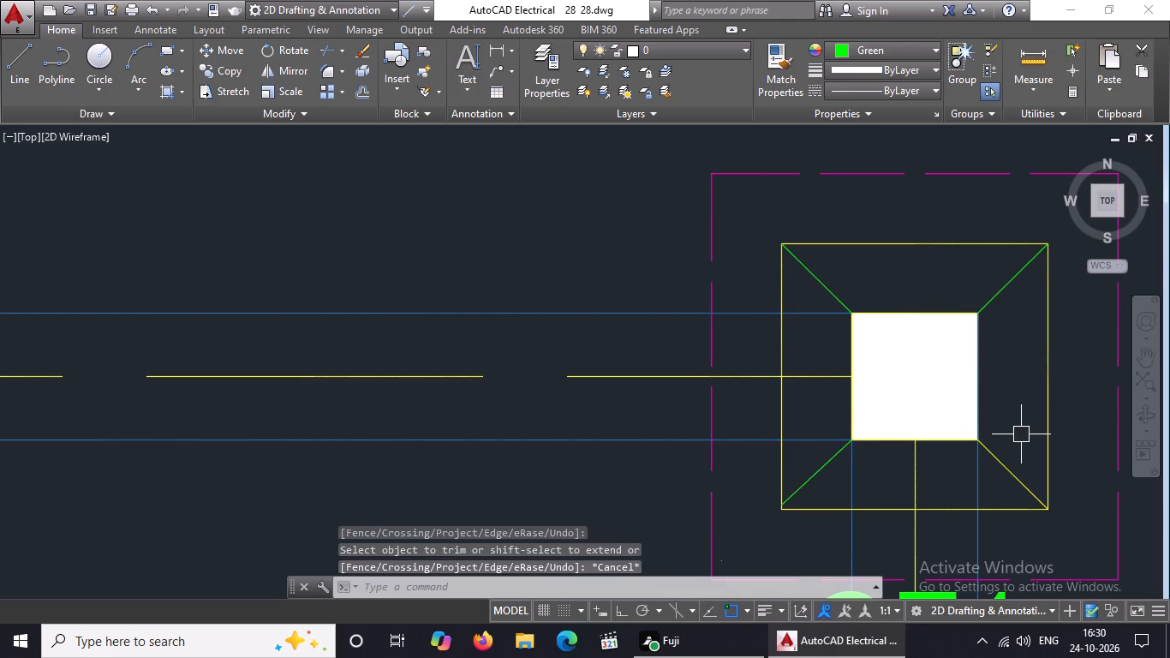
Change the lower-right diagonal line of the rightmost CF1 footing in the top row to green.
{"action": "left_click", "coordinate": [1011, 469]}
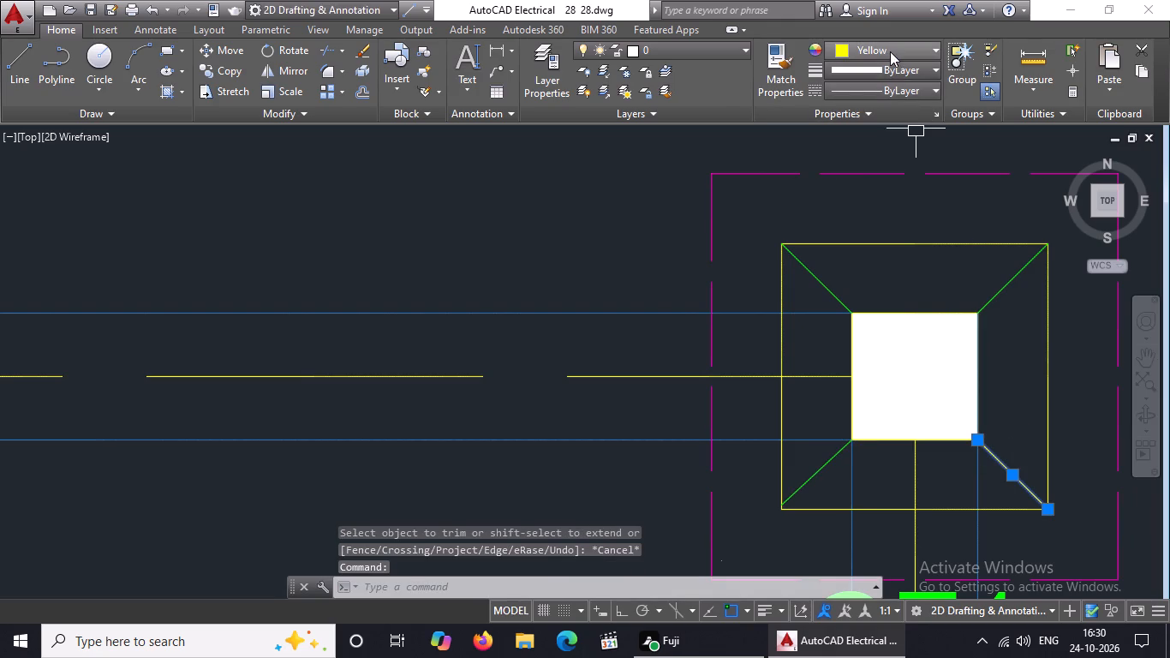
{"action": "left_click", "coordinate": [890, 51]}
{"action": "left_click", "coordinate": [870, 221]}
{"action": "scroll", "coordinate": [992, 345], "scroll_direction": "down", "scroll_amount": 3}
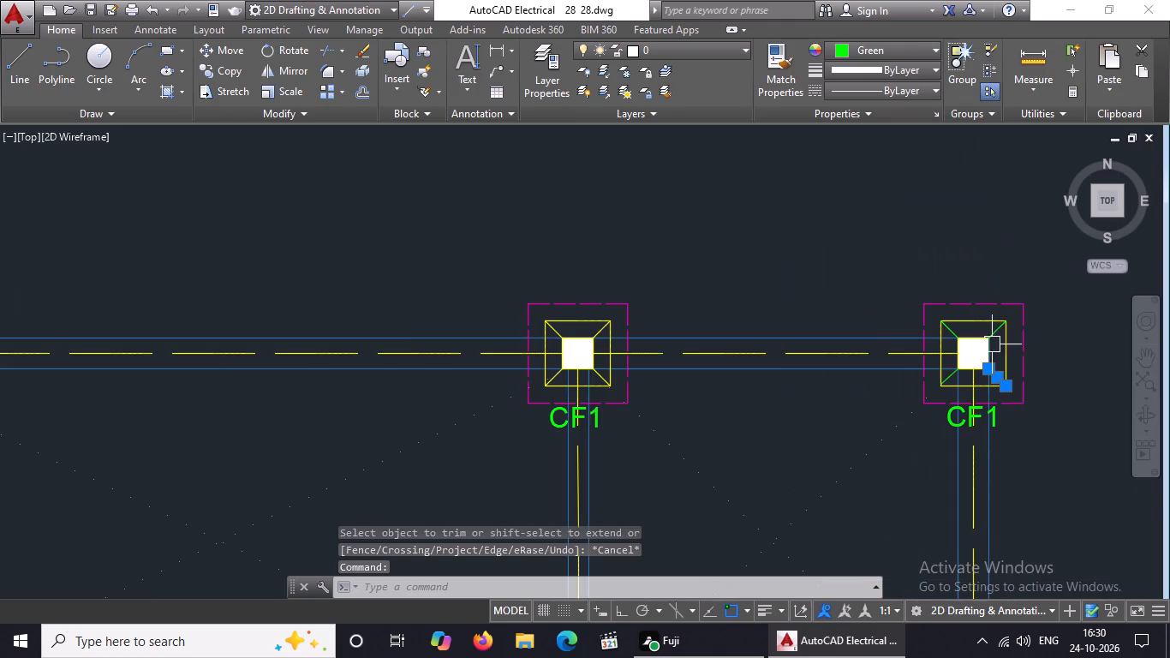
{"action": "key", "text": "Escape"}
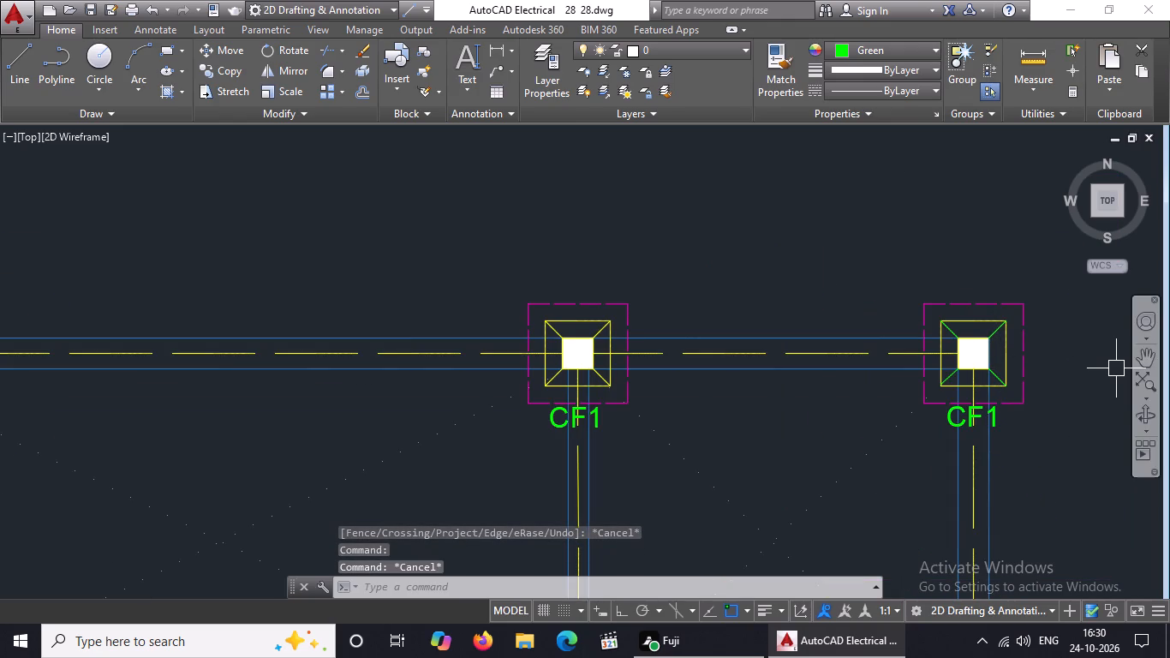
Change the lower-left and upper-left diagonal lines of the middle CF1 footing in the top row to green.
{"action": "scroll", "coordinate": [1074, 357], "scroll_direction": "down", "scroll_amount": 2}
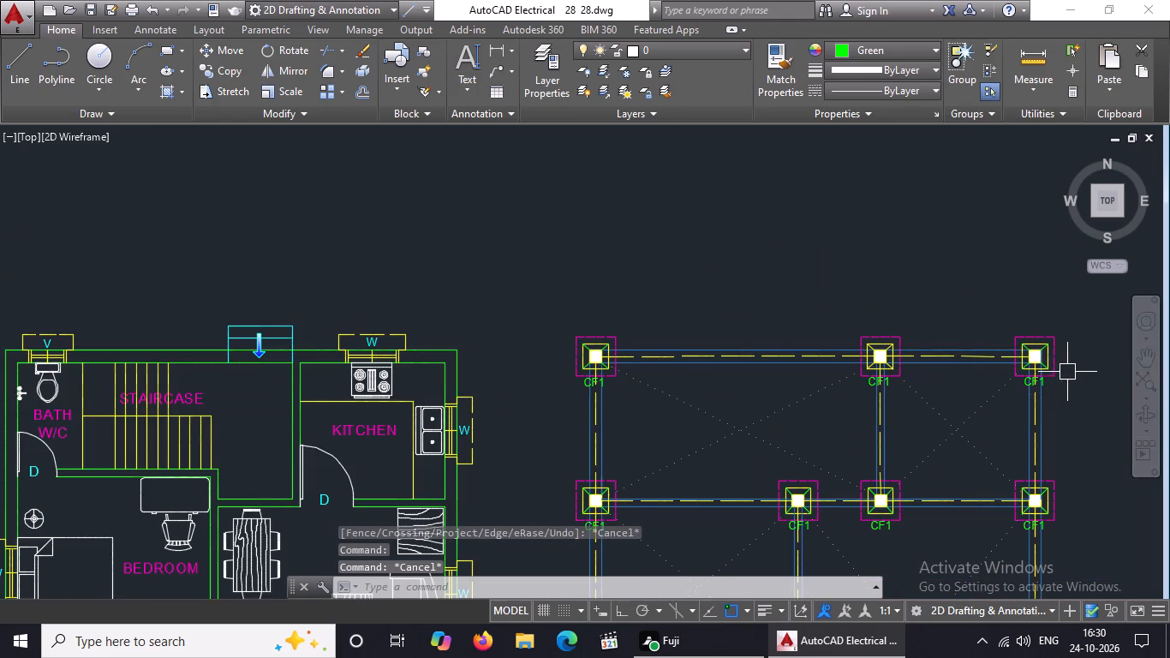
{"action": "scroll", "coordinate": [1067, 370], "scroll_direction": "up", "scroll_amount": 3}
{"action": "scroll", "coordinate": [274, 333], "scroll_direction": "up", "scroll_amount": 2}
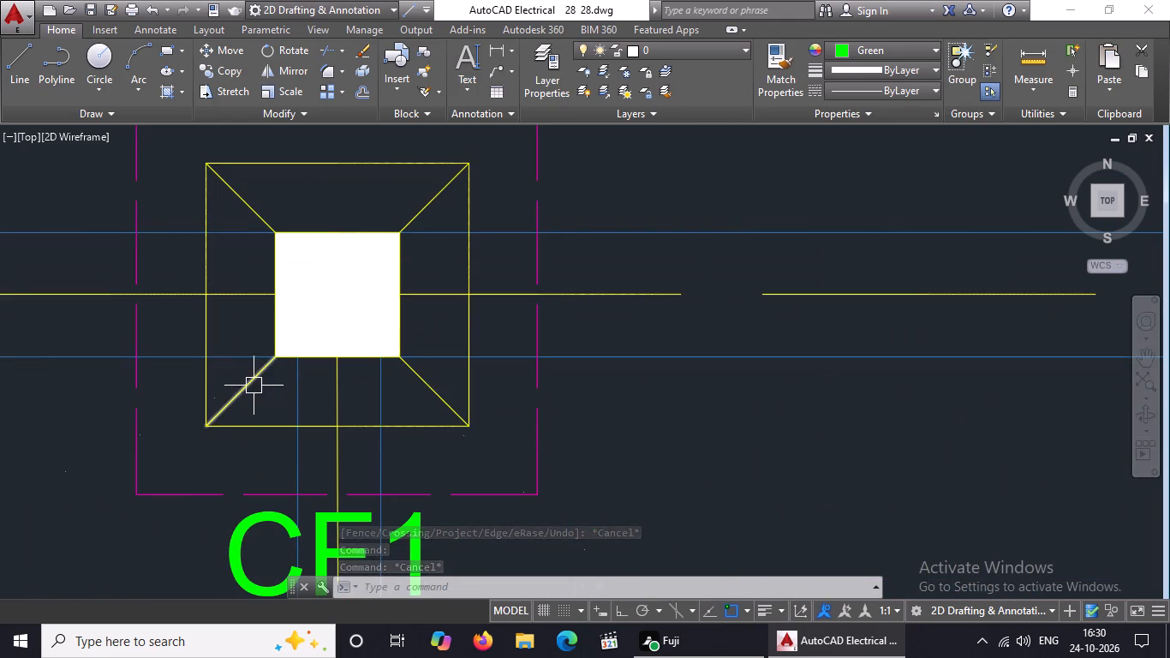
{"action": "left_click", "coordinate": [254, 385]}
{"action": "left_click", "coordinate": [846, 48]}
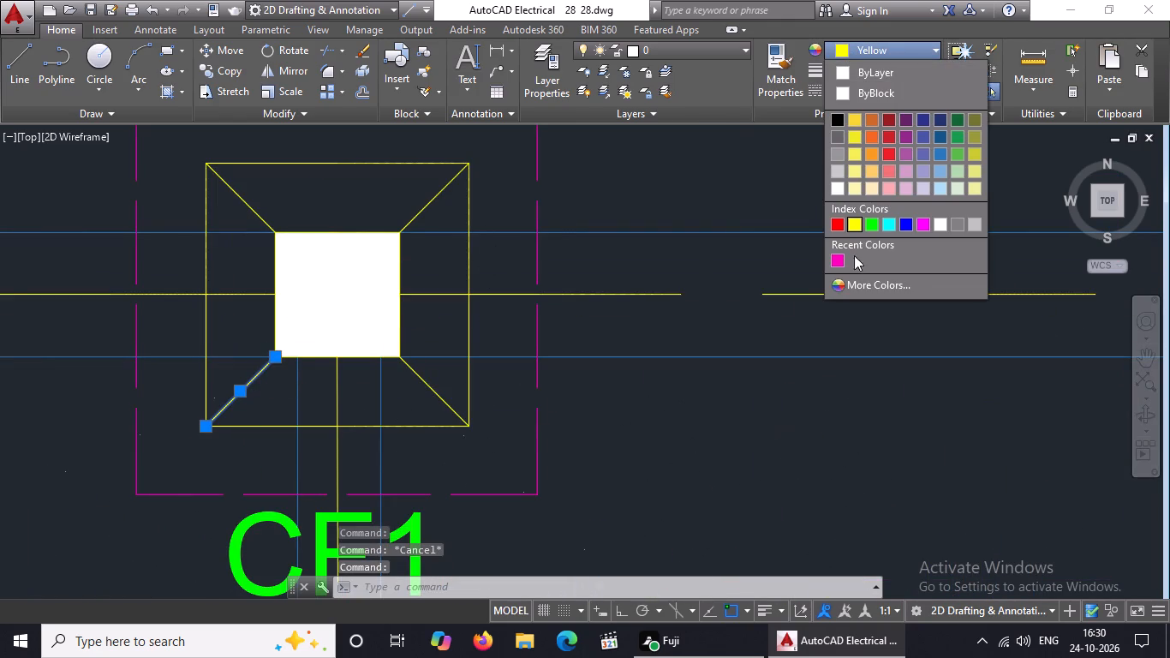
{"action": "left_click", "coordinate": [870, 223]}
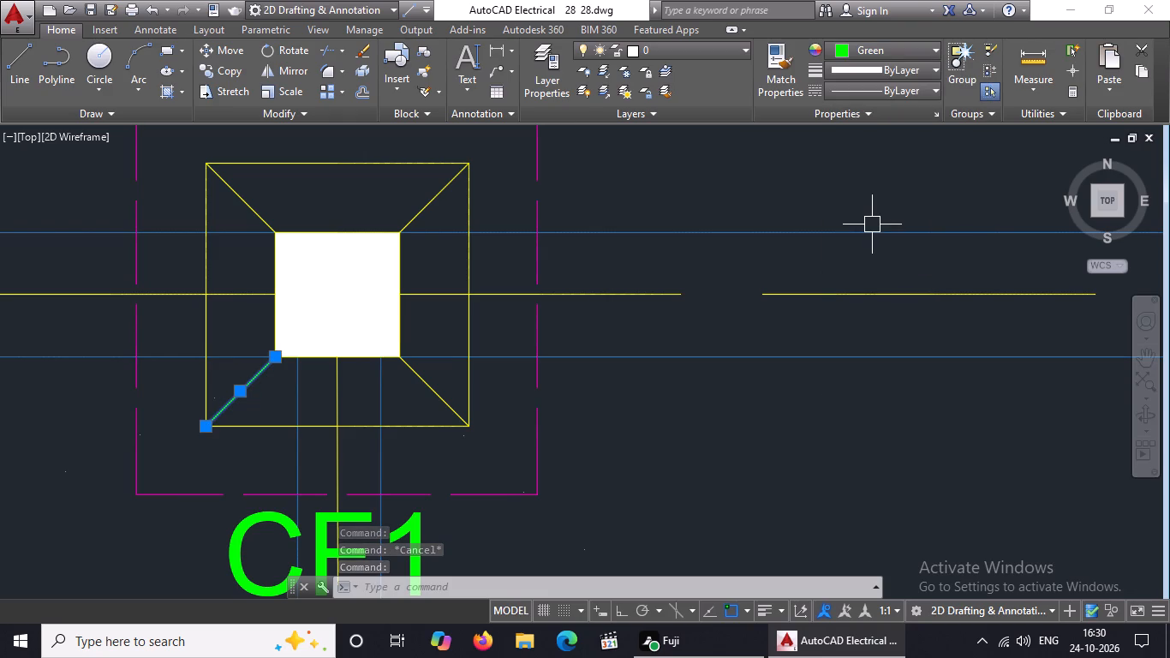
{"action": "scroll", "coordinate": [461, 419], "scroll_direction": "down", "scroll_amount": 3}
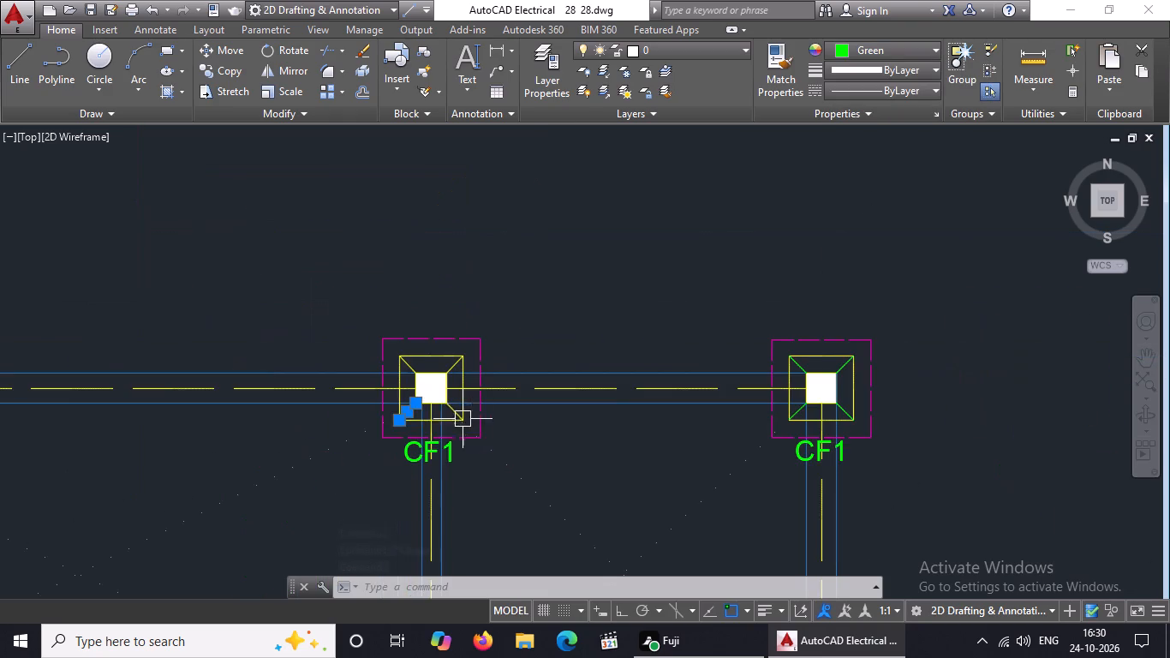
{"action": "scroll", "coordinate": [376, 391], "scroll_direction": "up", "scroll_amount": 2}
{"action": "left_click", "coordinate": [457, 334]}
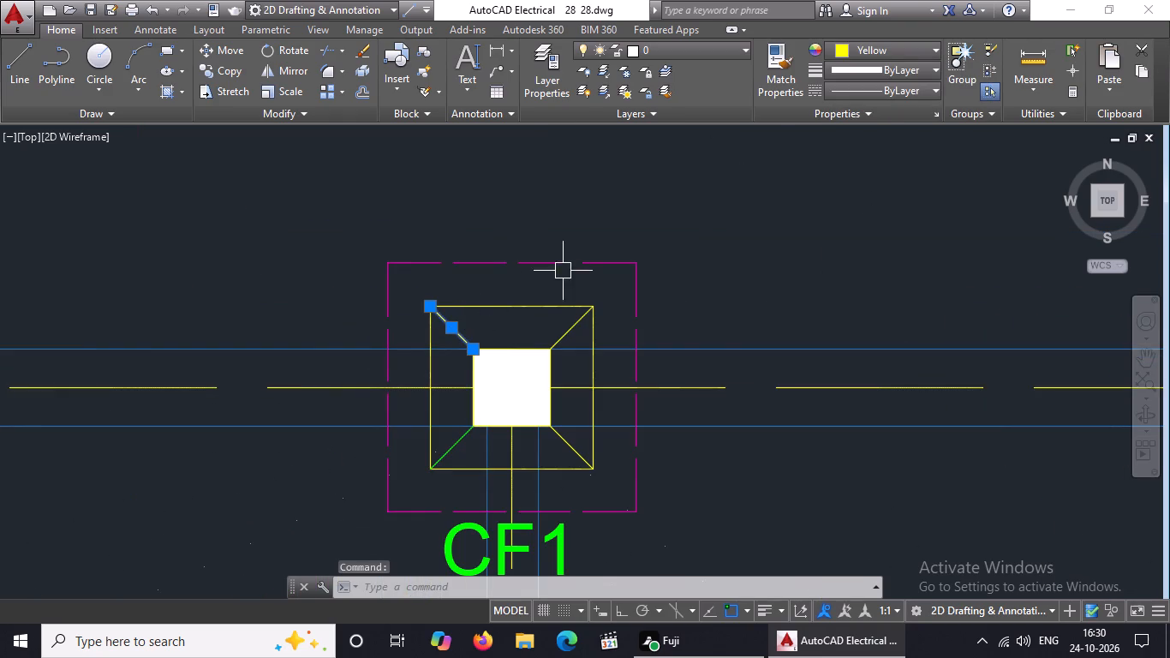
{"action": "left_click", "coordinate": [886, 50]}
{"action": "left_click", "coordinate": [875, 220]}
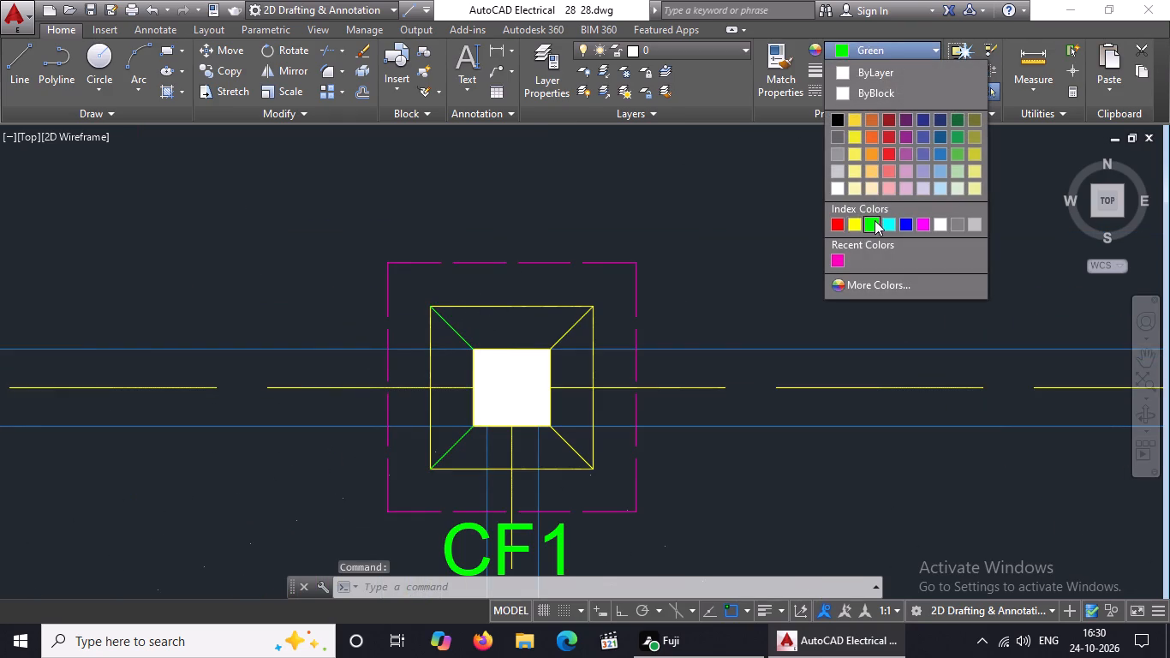
Change the upper-right and lower-right diagonal lines of the middle CF1 footing in the top row to green.
{"action": "key", "text": "Escape"}
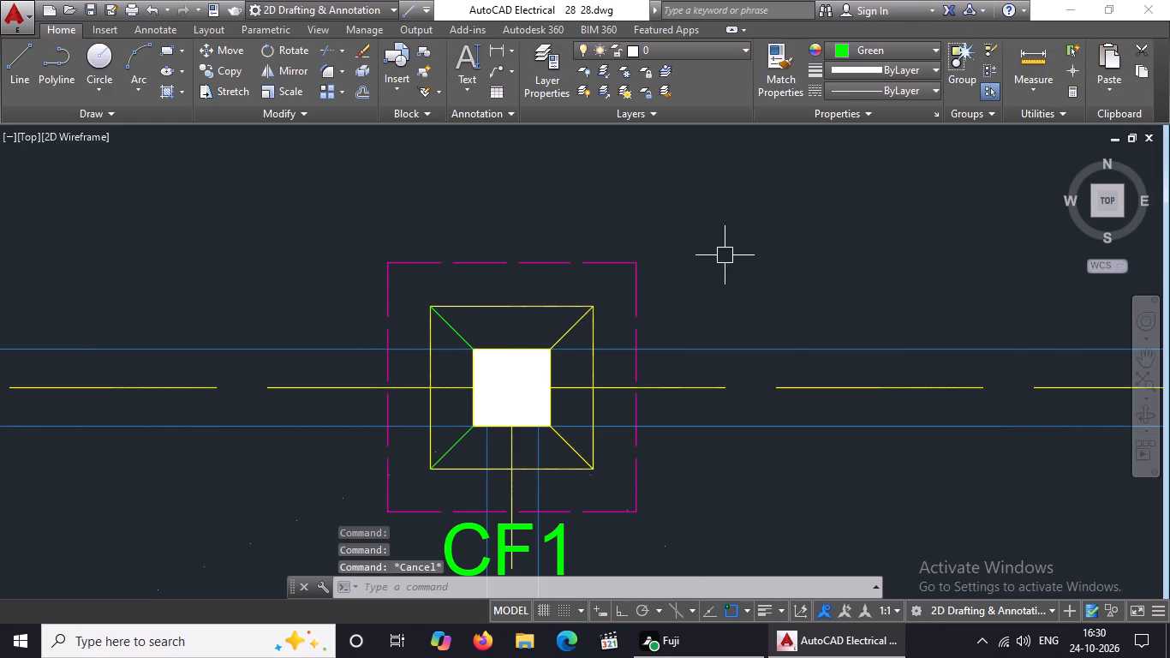
{"action": "scroll", "coordinate": [561, 341], "scroll_direction": "up", "scroll_amount": 2}
{"action": "left_click", "coordinate": [565, 328]}
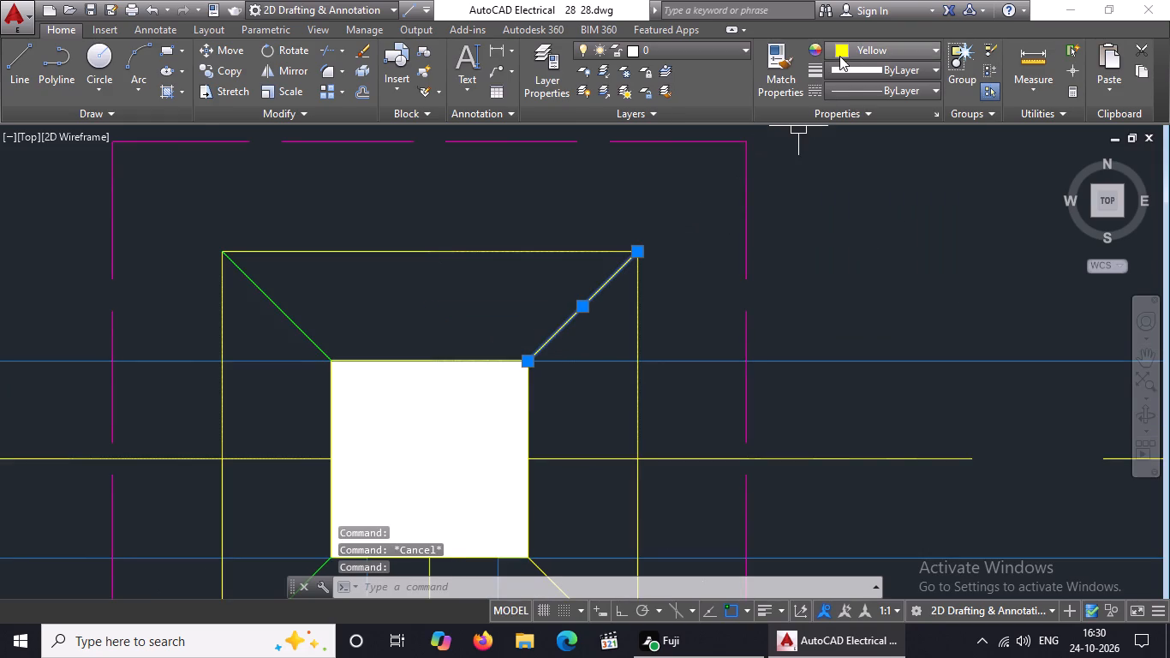
{"action": "left_click", "coordinate": [846, 43]}
{"action": "left_click", "coordinate": [872, 225]}
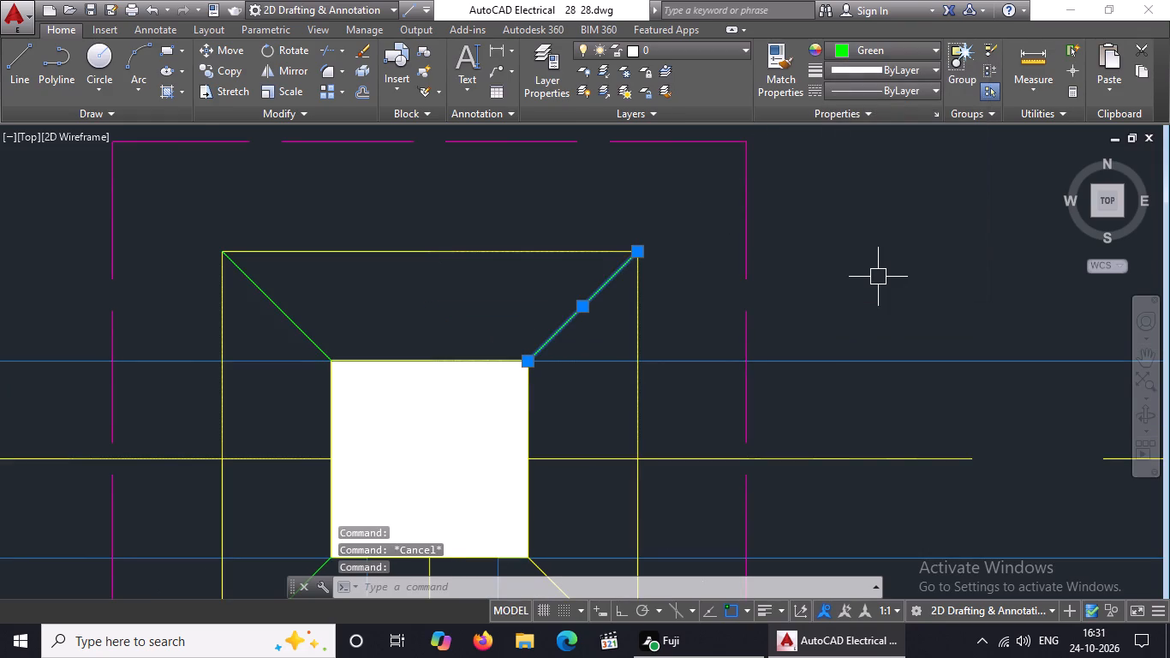
{"action": "key", "text": "Escape"}
{"action": "scroll", "coordinate": [711, 228], "scroll_direction": "down", "scroll_amount": 3}
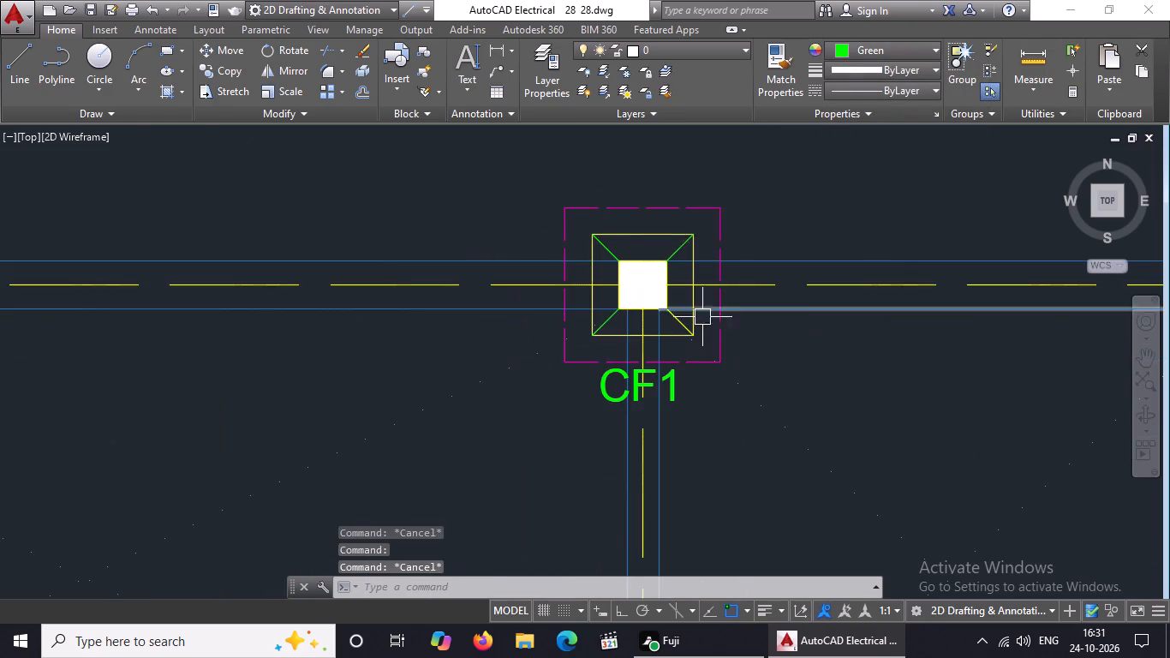
{"action": "scroll", "coordinate": [685, 342], "scroll_direction": "up", "scroll_amount": 2}
{"action": "left_click", "coordinate": [675, 288]}
{"action": "left_click", "coordinate": [870, 48]}
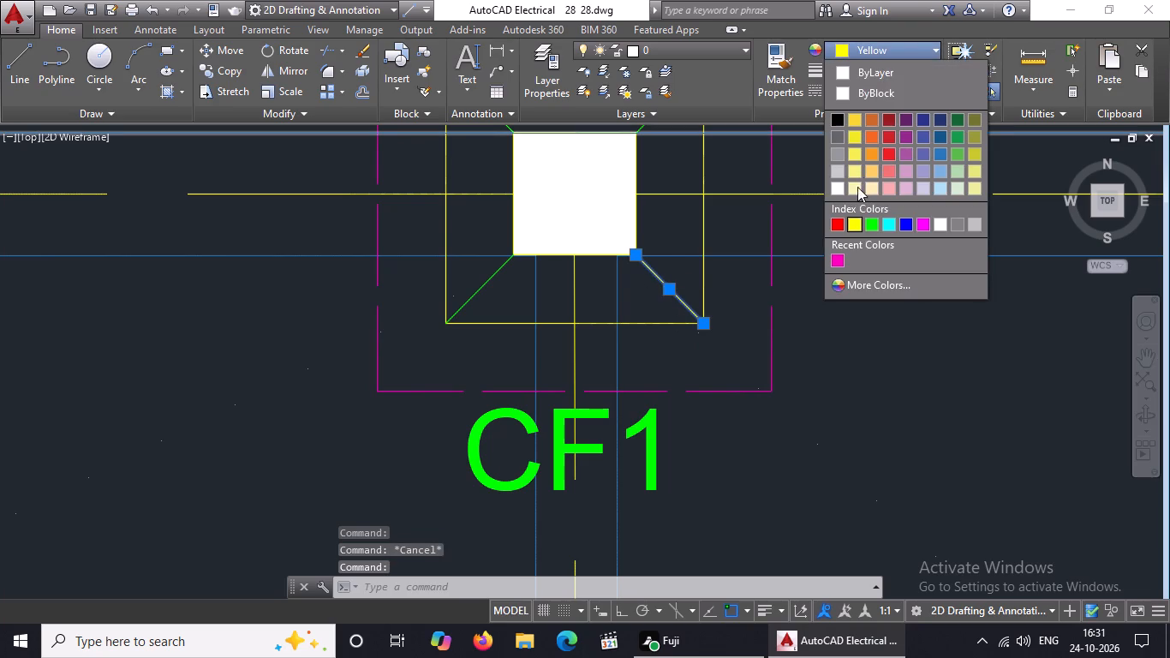
{"action": "left_click", "coordinate": [874, 221]}
{"action": "key", "text": "Escape"}
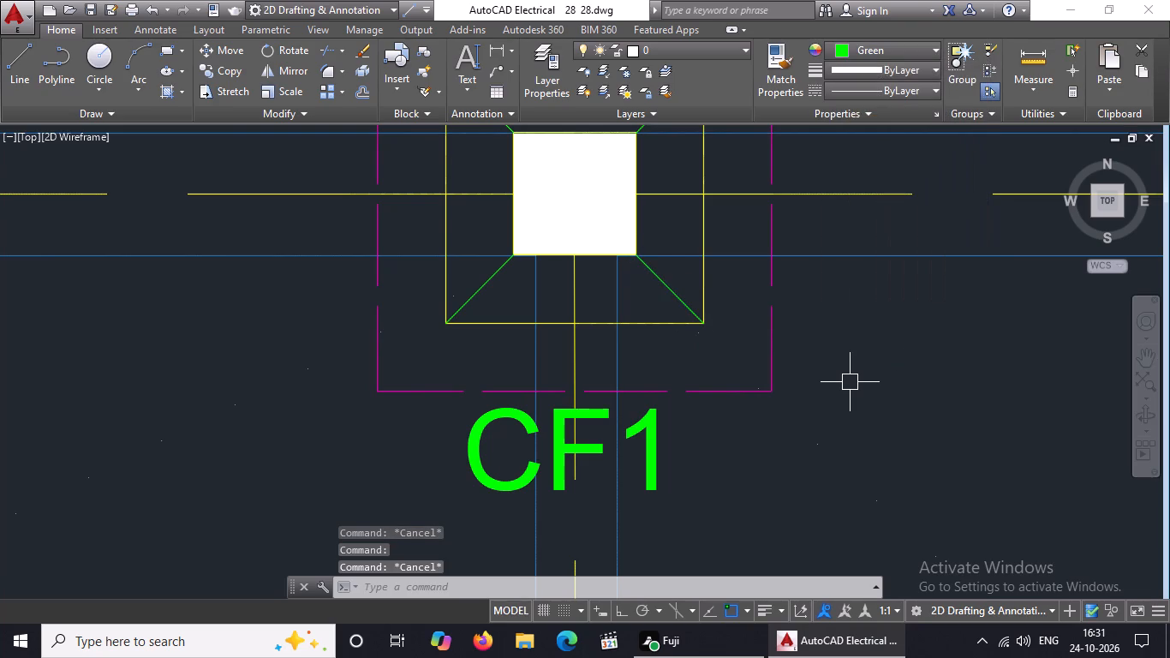
Review the recoloured footing layout, floor plan and front elevation across the whole drawing.
{"action": "scroll", "coordinate": [854, 417], "scroll_direction": "down", "scroll_amount": 2}
{"action": "scroll", "coordinate": [736, 368], "scroll_direction": "down", "scroll_amount": 2}
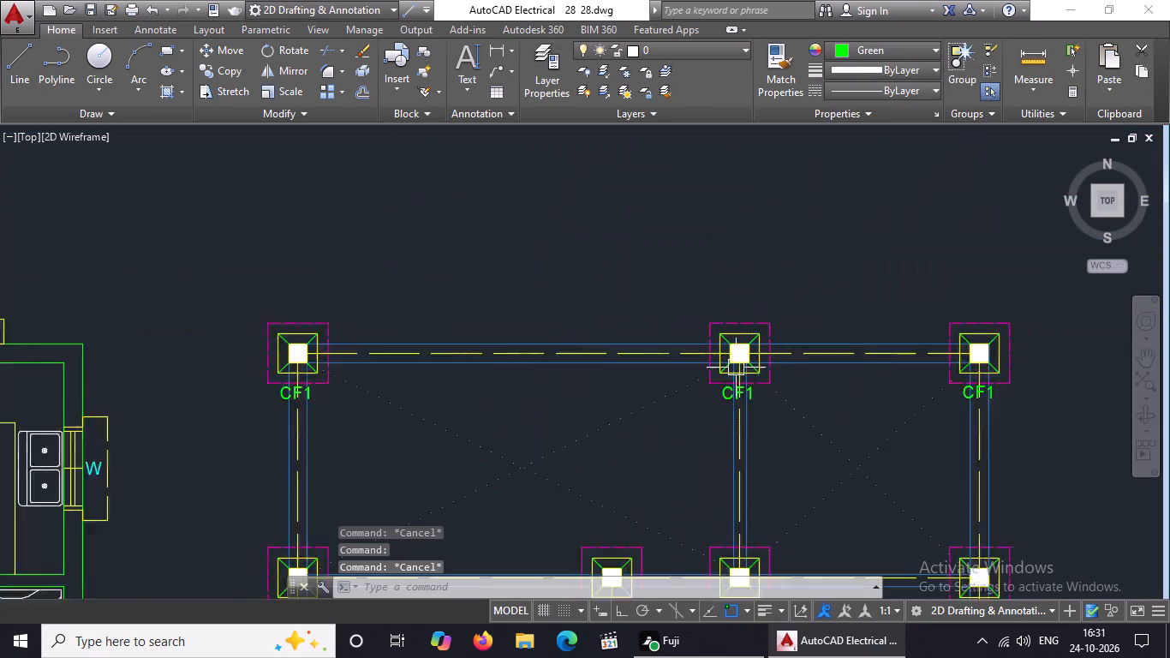
{"action": "scroll", "coordinate": [736, 368], "scroll_direction": "down", "scroll_amount": 1}
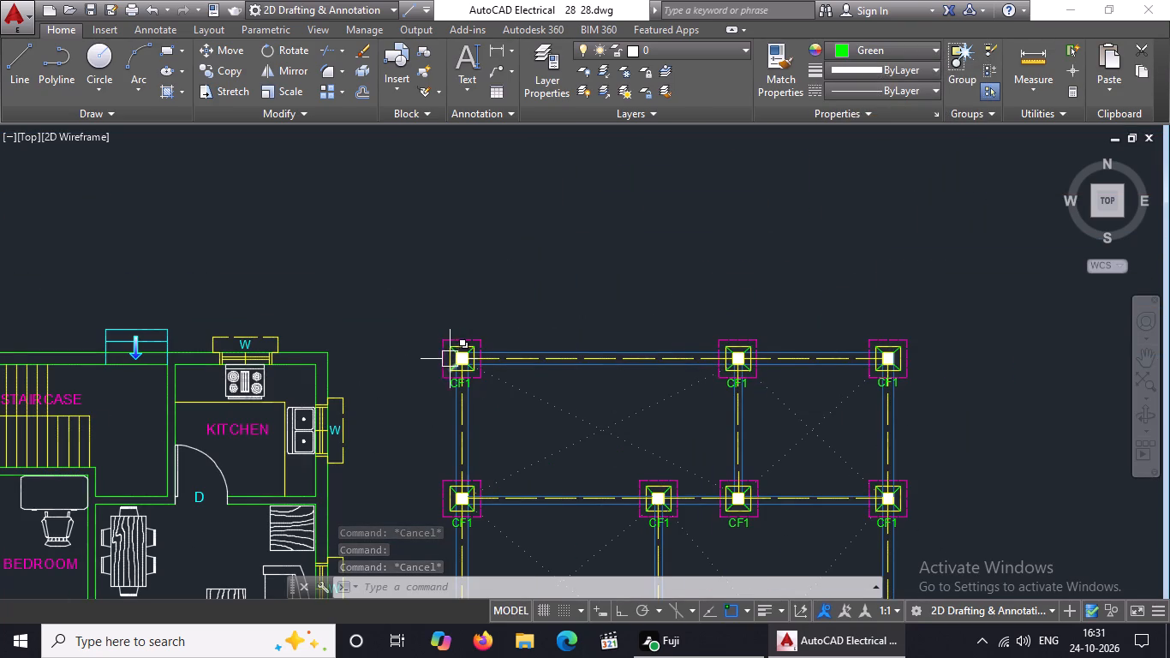
{"action": "right_click", "coordinate": [509, 345]}
{"action": "right_click_drag", "start_coordinate": [568, 424], "coordinate": [596, 395]}
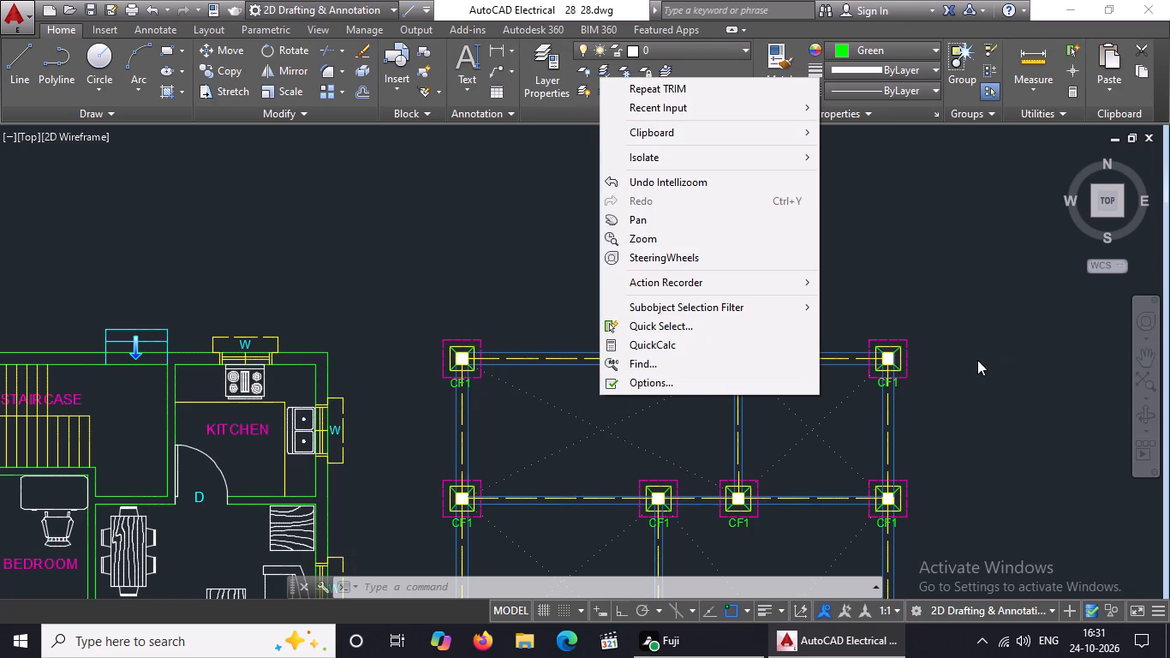
{"action": "key", "text": "Escape"}
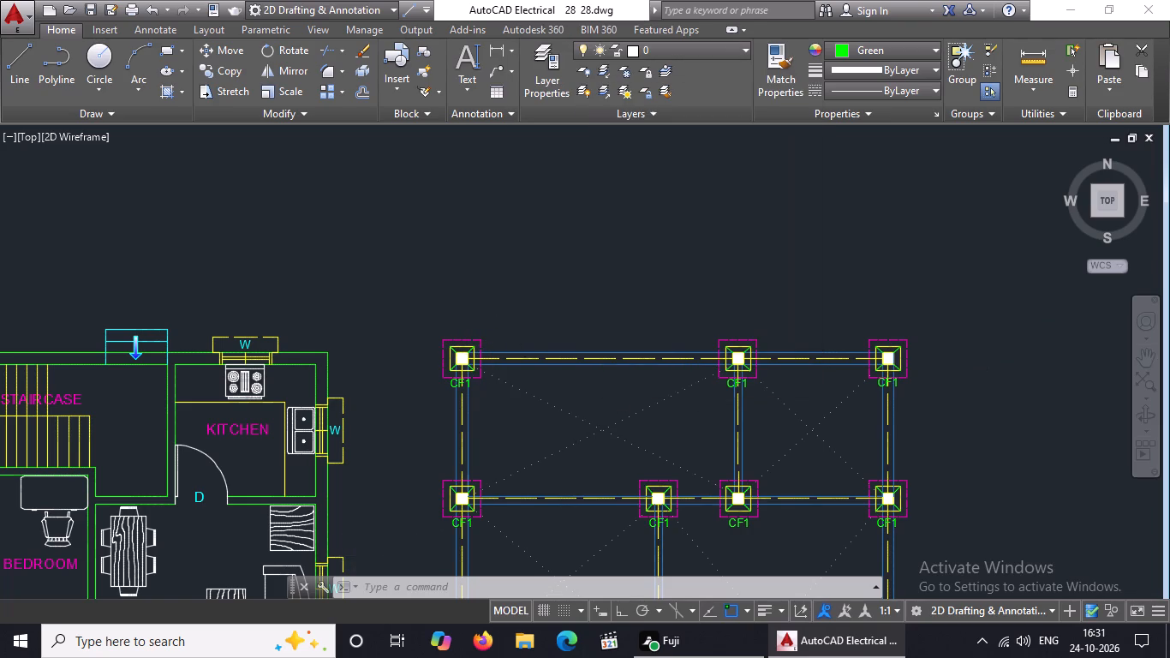
{"action": "scroll", "coordinate": [843, 309], "scroll_direction": "down", "scroll_amount": 3}
{"action": "scroll", "coordinate": [800, 411], "scroll_direction": "up", "scroll_amount": 2}
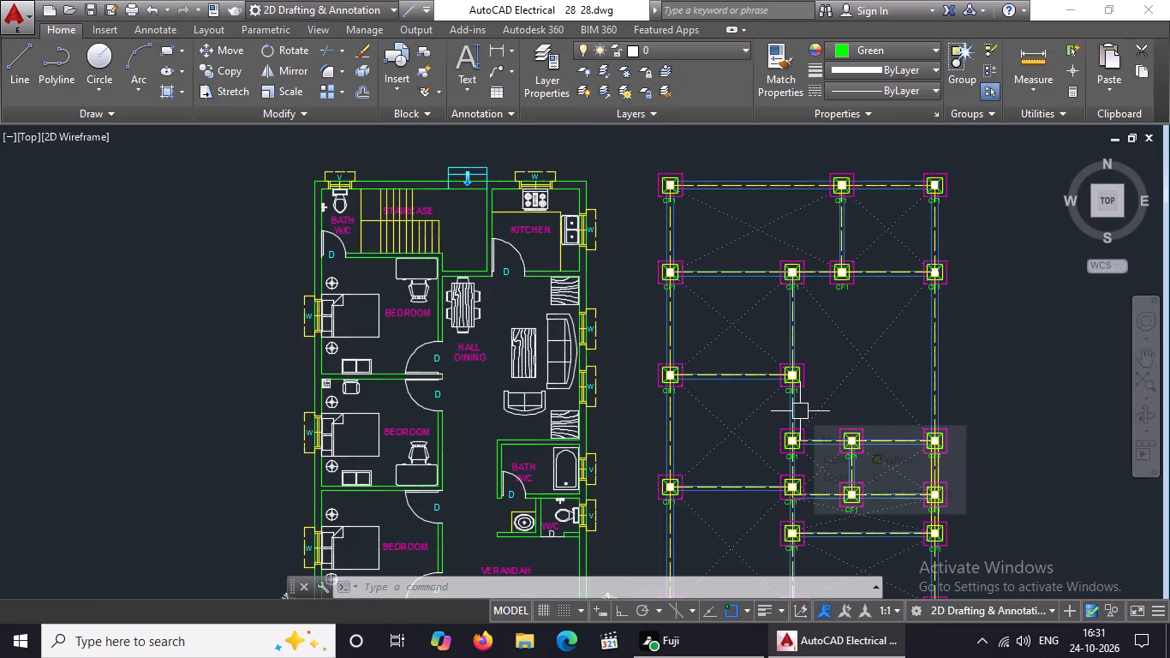
{"action": "scroll", "coordinate": [768, 350], "scroll_direction": "down", "scroll_amount": 3}
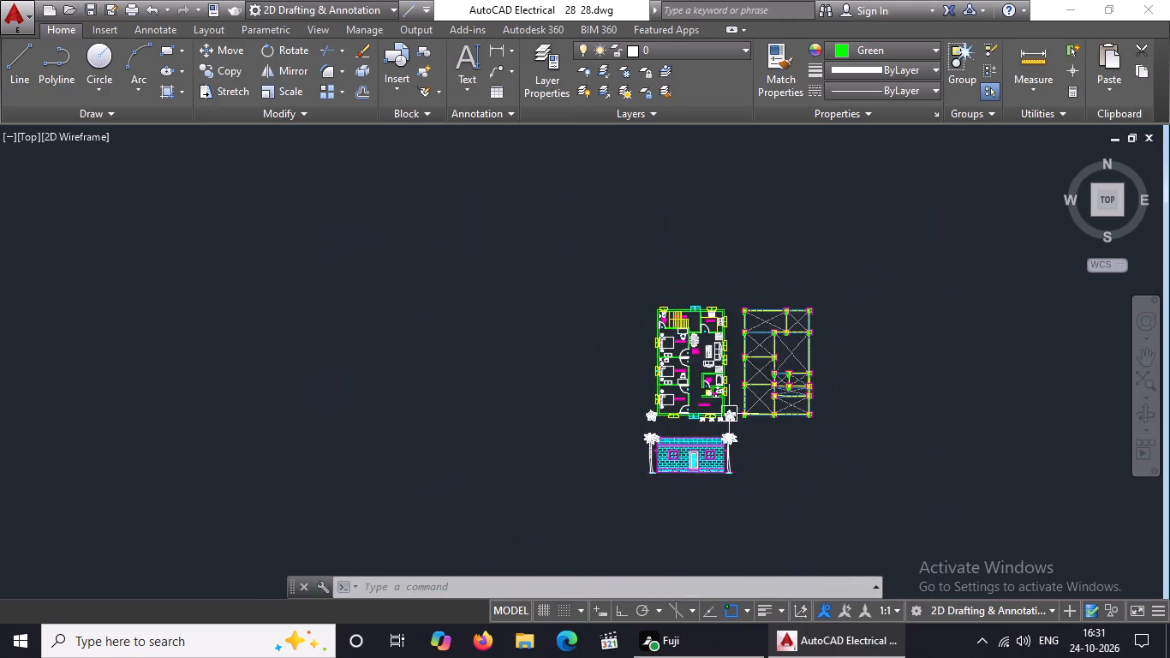
{"action": "scroll", "coordinate": [708, 436], "scroll_direction": "up", "scroll_amount": 3}
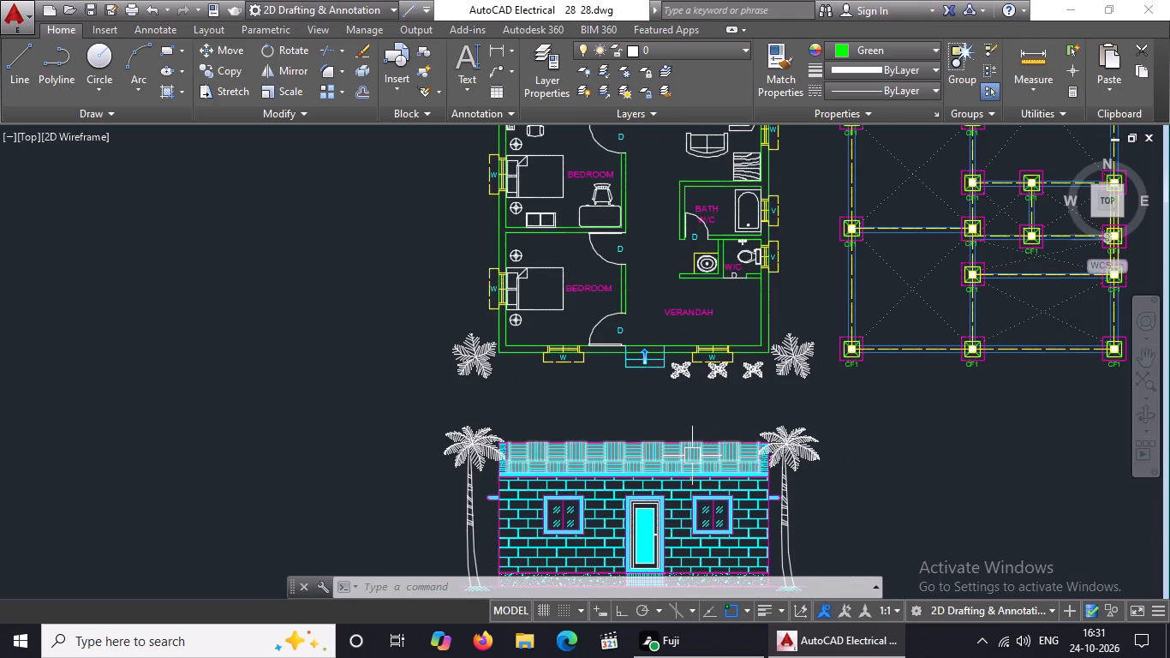
{"action": "scroll", "coordinate": [692, 453], "scroll_direction": "down", "scroll_amount": 2}
{"action": "scroll", "coordinate": [671, 517], "scroll_direction": "up", "scroll_amount": 2}
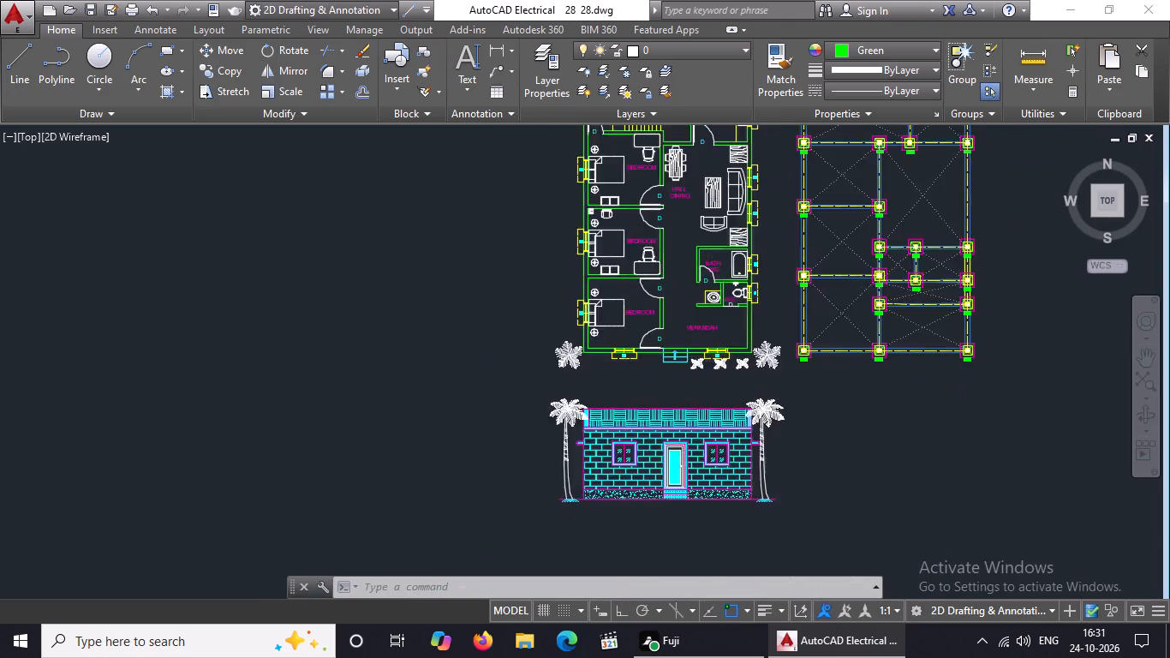
{"action": "scroll", "coordinate": [713, 463], "scroll_direction": "down", "scroll_amount": 1}
{"action": "middle_click_drag", "start_coordinate": [712, 398], "coordinate": [668, 493]}
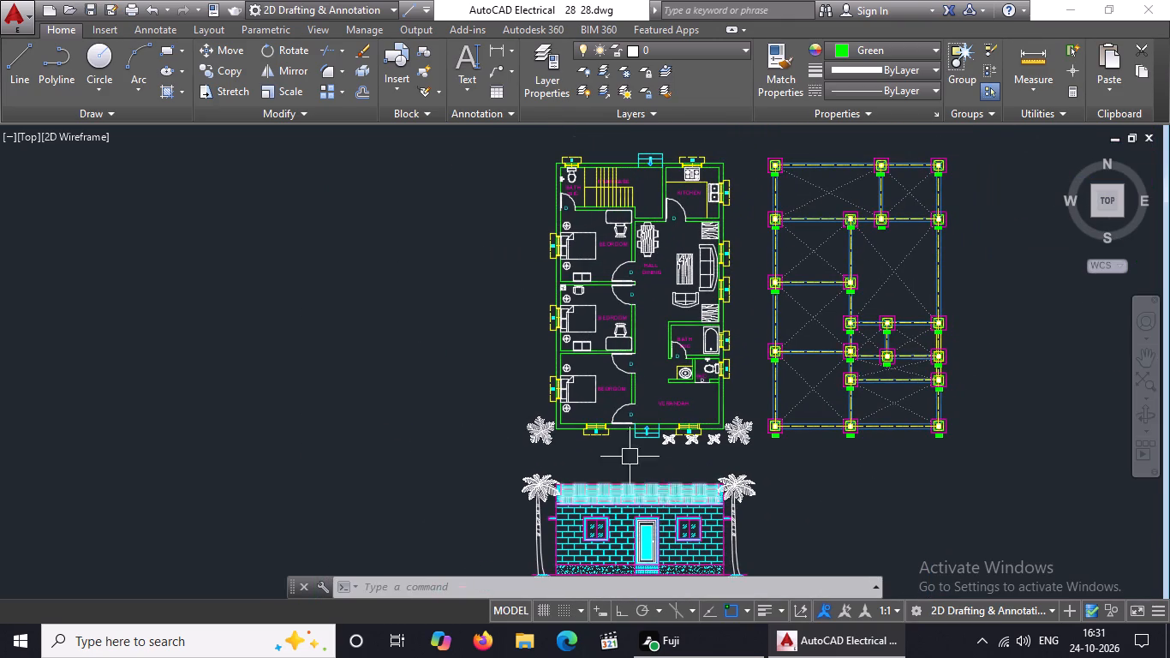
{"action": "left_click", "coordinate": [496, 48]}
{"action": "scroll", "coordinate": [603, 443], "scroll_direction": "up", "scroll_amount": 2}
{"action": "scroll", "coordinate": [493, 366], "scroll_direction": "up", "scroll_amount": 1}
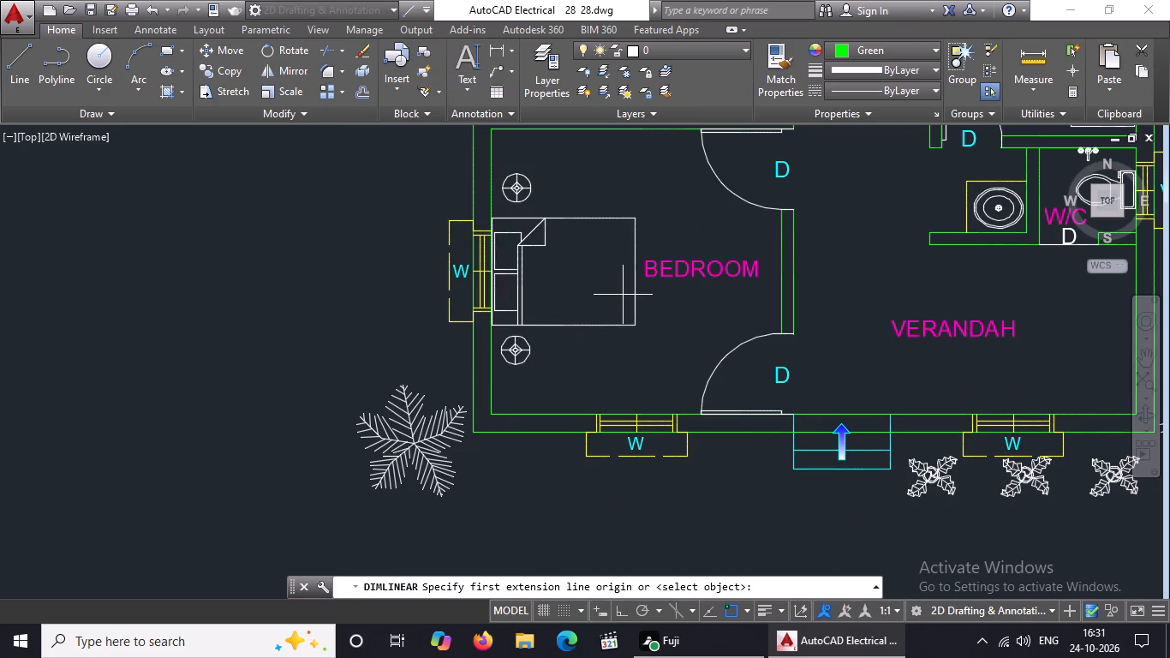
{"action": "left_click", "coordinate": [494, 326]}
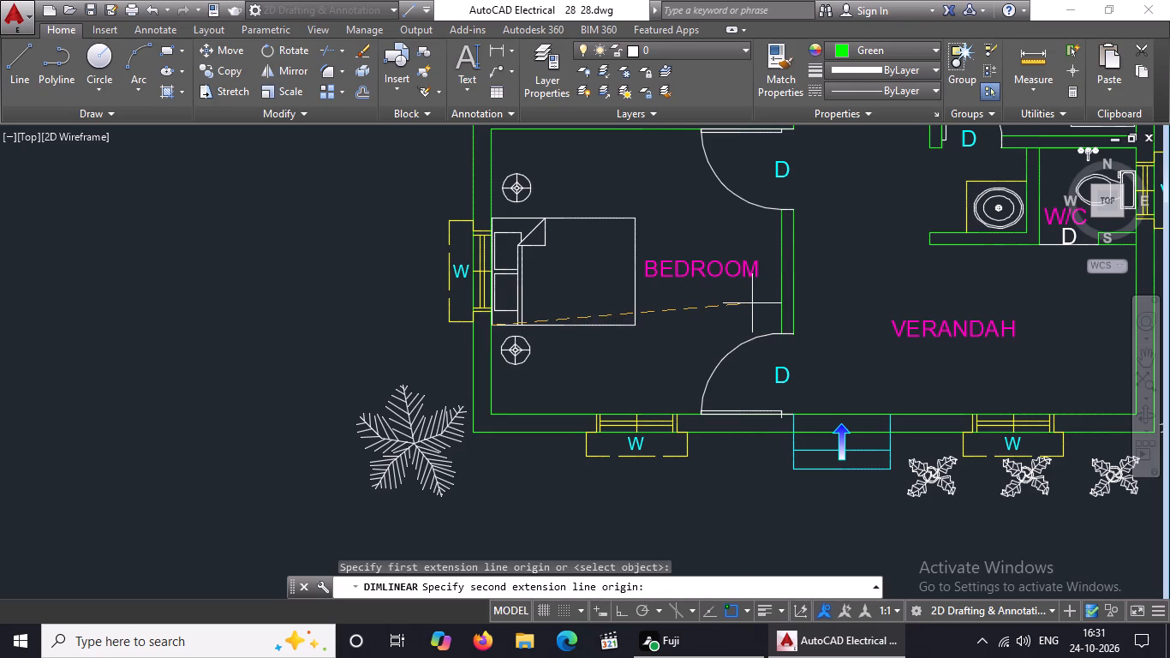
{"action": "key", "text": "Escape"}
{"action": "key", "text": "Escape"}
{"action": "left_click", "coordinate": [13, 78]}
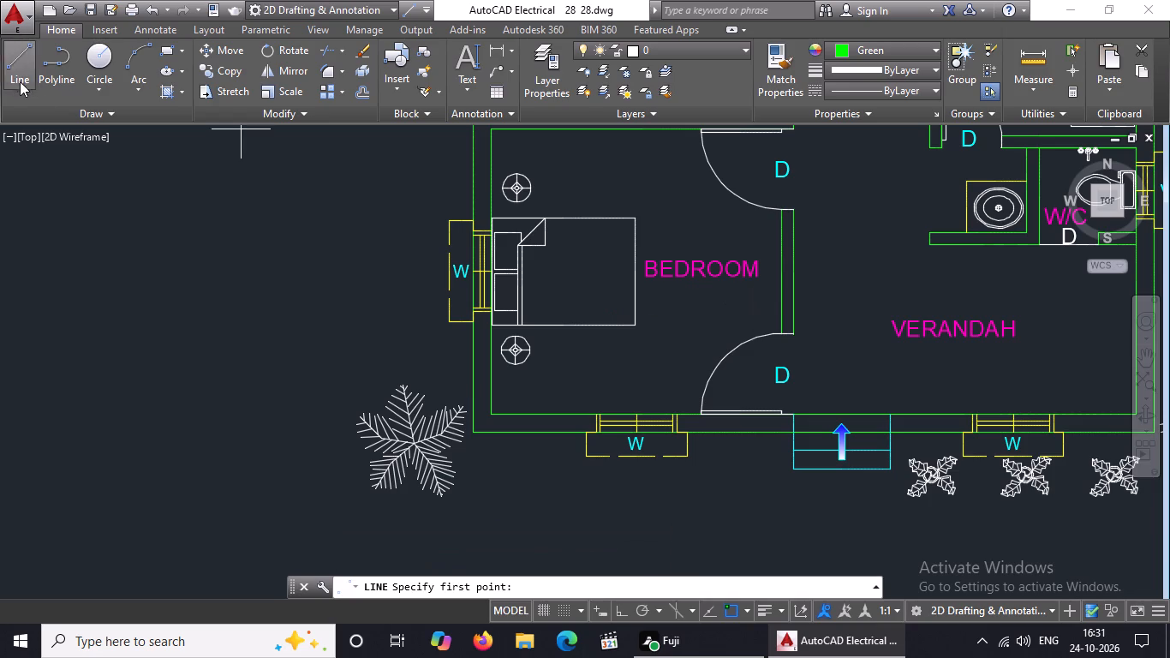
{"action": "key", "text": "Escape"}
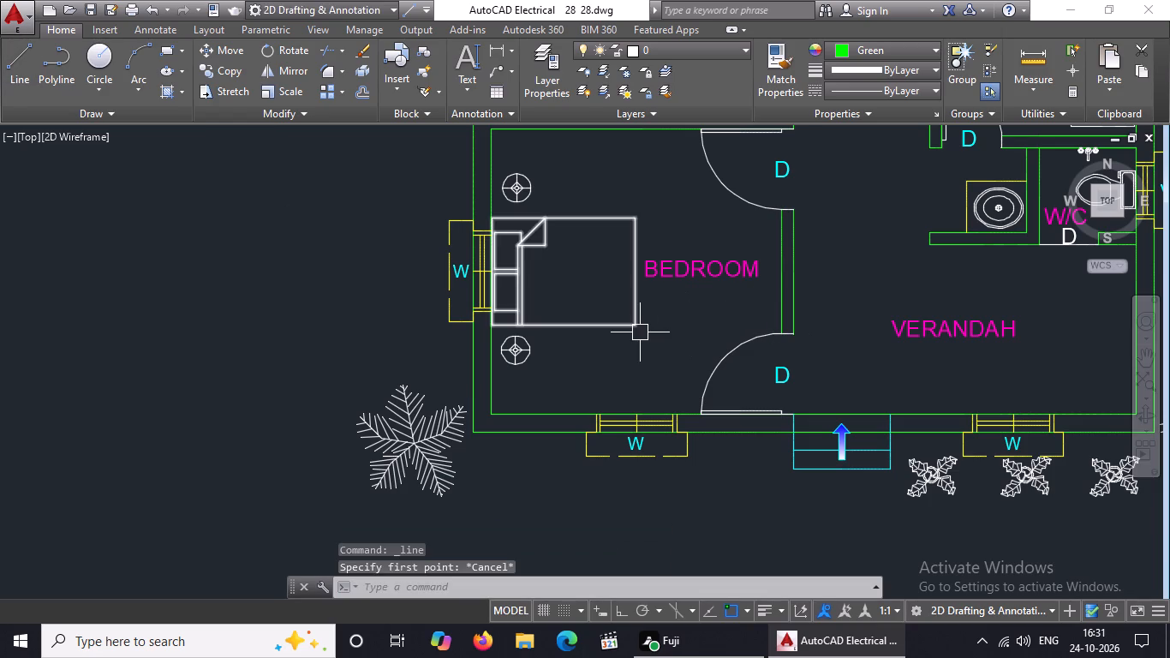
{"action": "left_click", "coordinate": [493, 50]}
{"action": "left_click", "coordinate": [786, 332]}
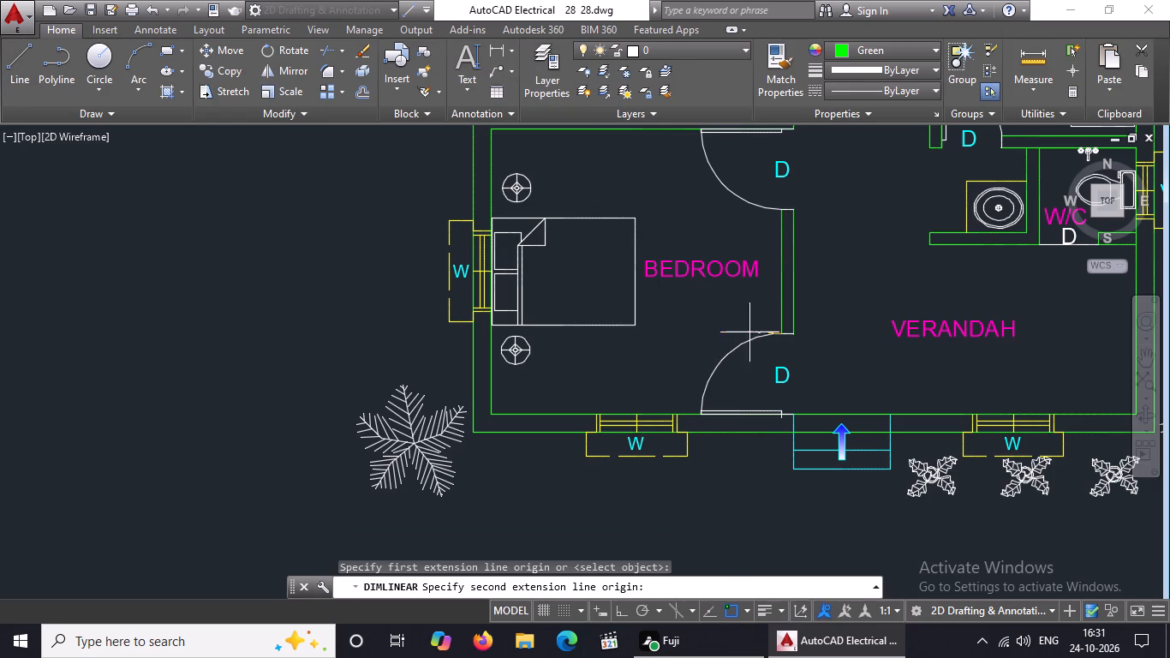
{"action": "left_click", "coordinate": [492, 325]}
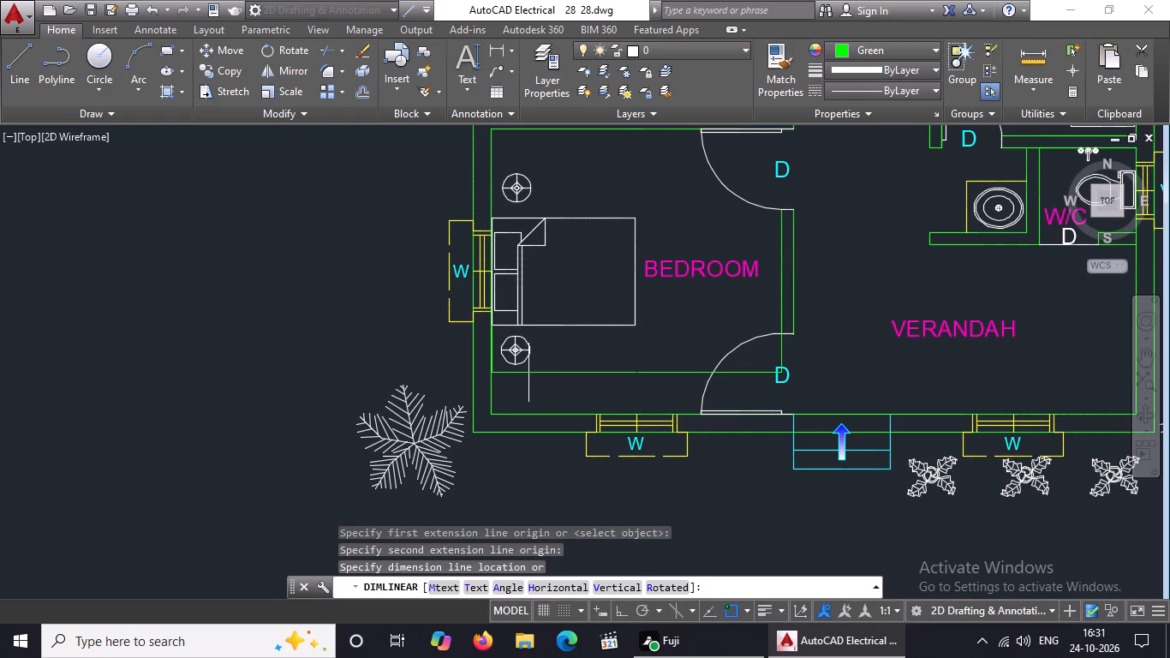
Set the current colour for new objects to ByBlock and abandon the pending linear dimension.
{"action": "left_click", "coordinate": [911, 53]}
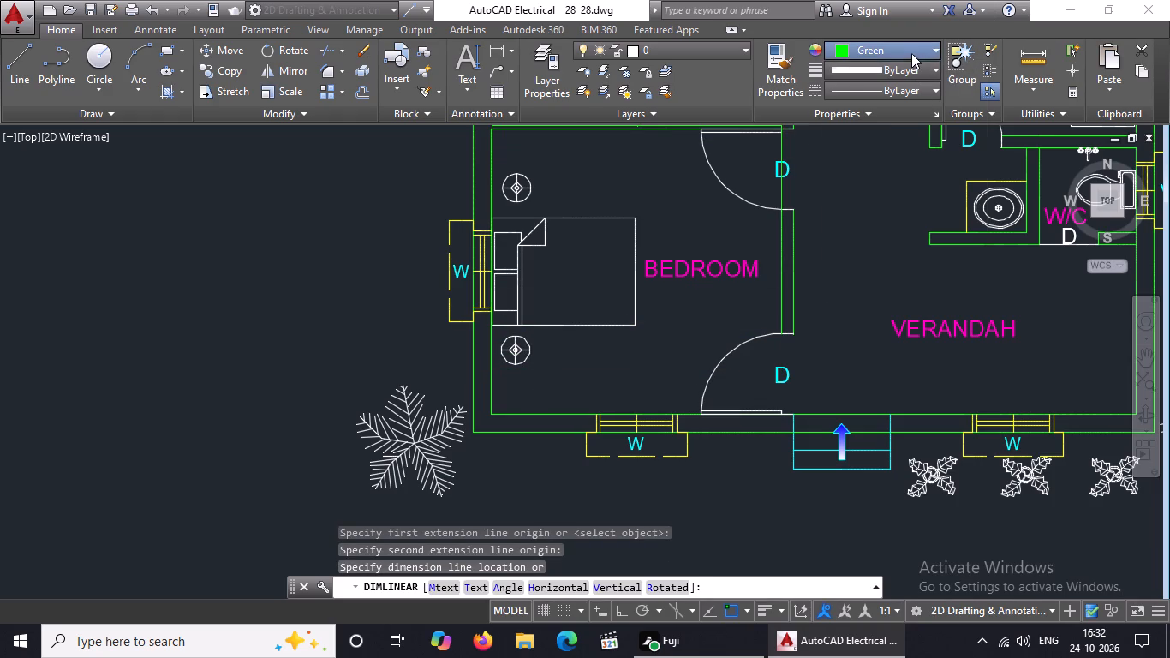
{"action": "left_click", "coordinate": [851, 86]}
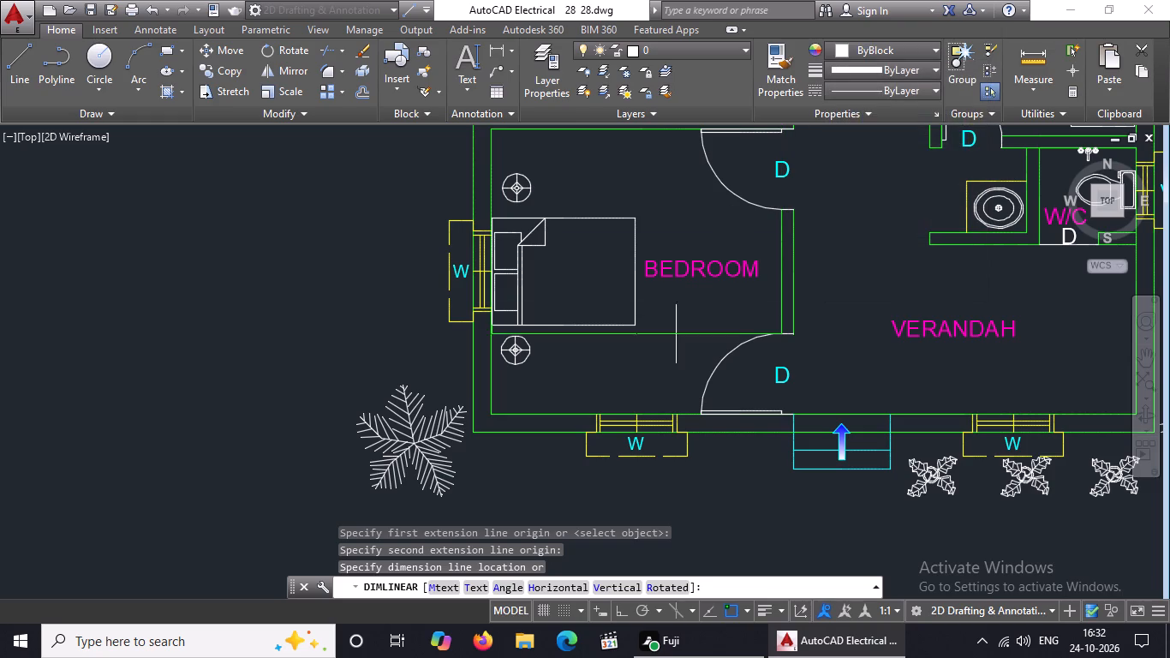
{"action": "key", "text": "Escape"}
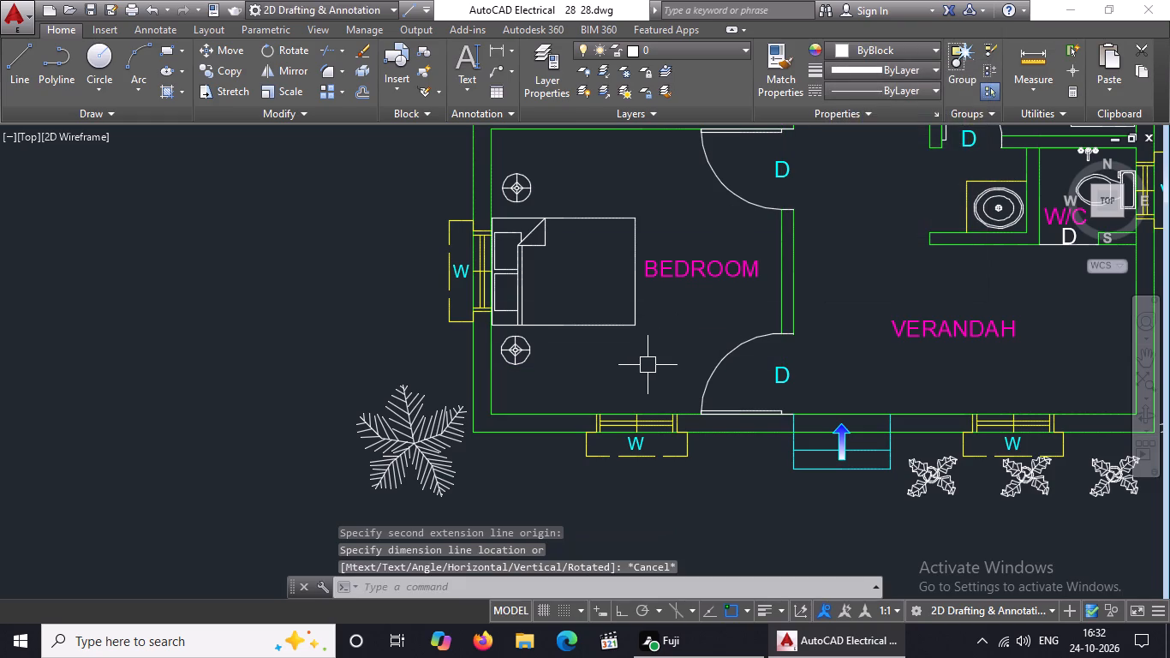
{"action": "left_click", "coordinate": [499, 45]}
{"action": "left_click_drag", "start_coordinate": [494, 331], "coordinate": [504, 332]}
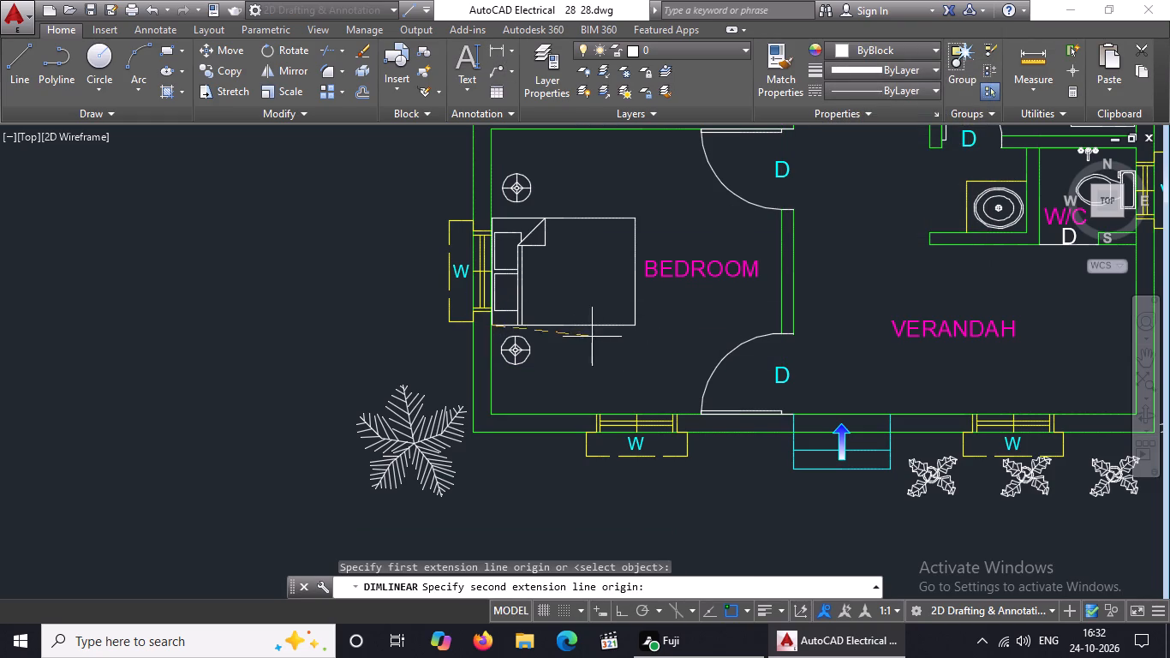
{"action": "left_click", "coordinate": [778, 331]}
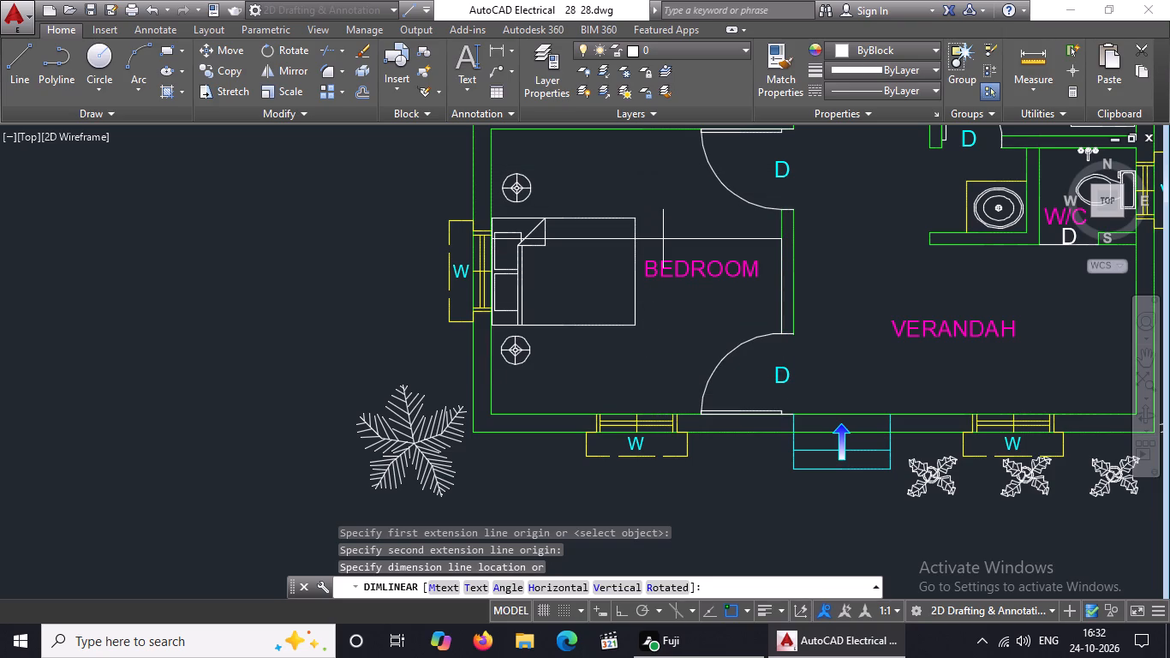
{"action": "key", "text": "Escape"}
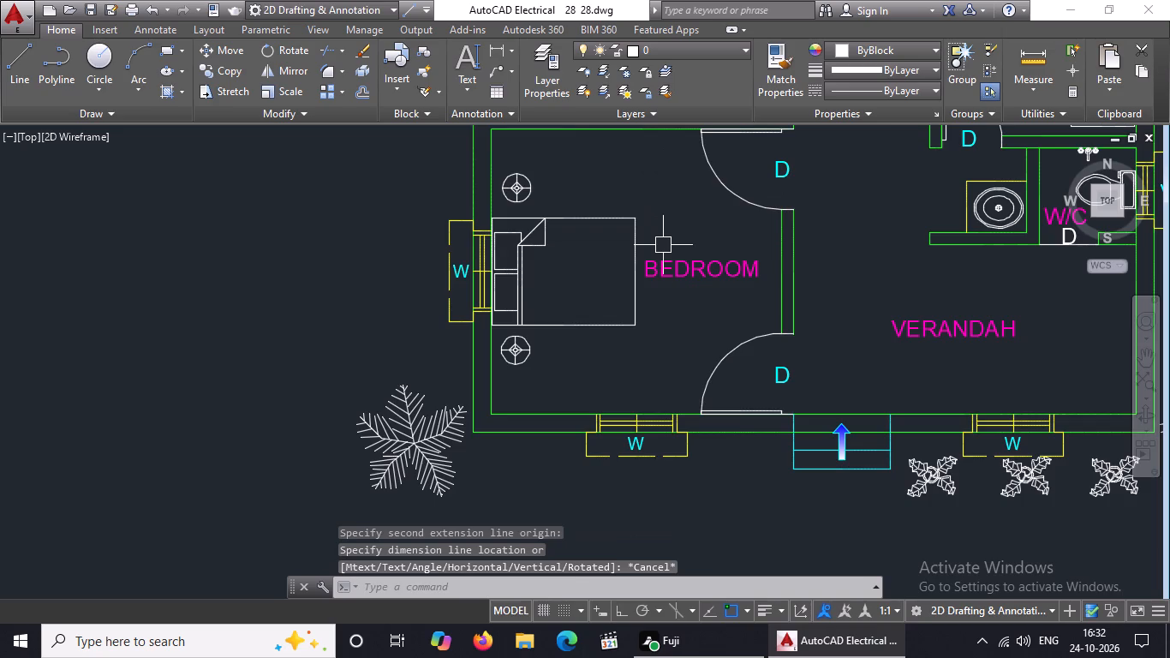
Add a horizontal linear dimension across the lowest bedroom's inner width, placing its dimension line just below the room's upper wall.
{"action": "scroll", "coordinate": [663, 245], "scroll_direction": "down", "scroll_amount": 1}
{"action": "middle_click", "coordinate": [669, 221]}
{"action": "middle_click_drag", "start_coordinate": [669, 221], "coordinate": [662, 268]}
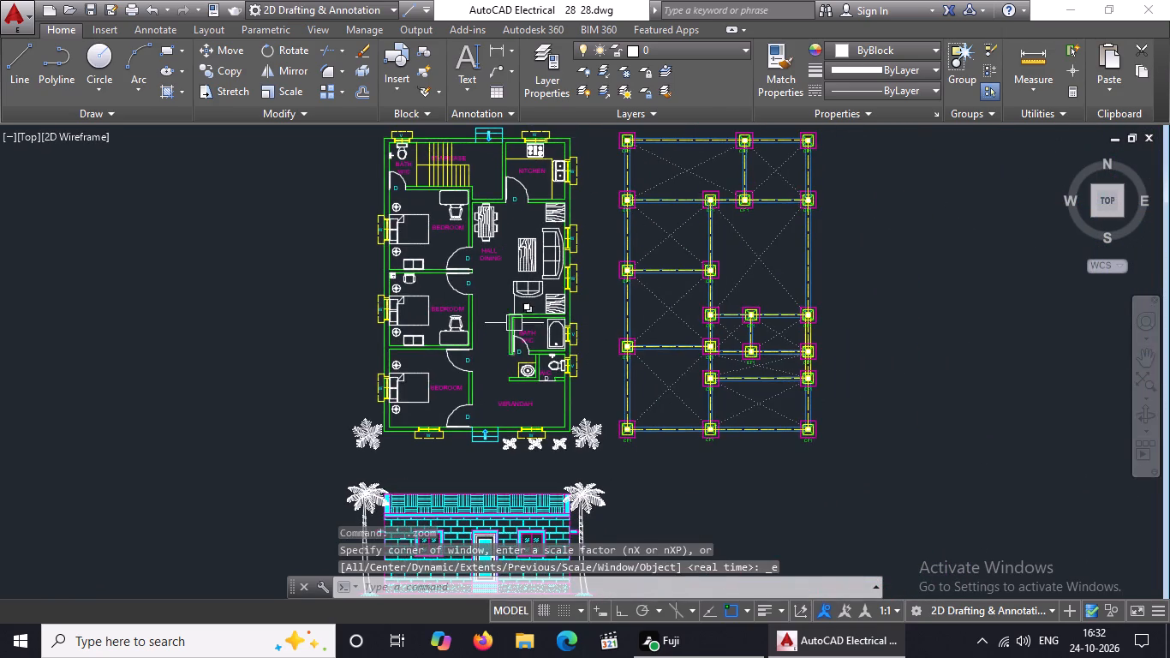
{"action": "scroll", "coordinate": [388, 380], "scroll_direction": "up", "scroll_amount": 4}
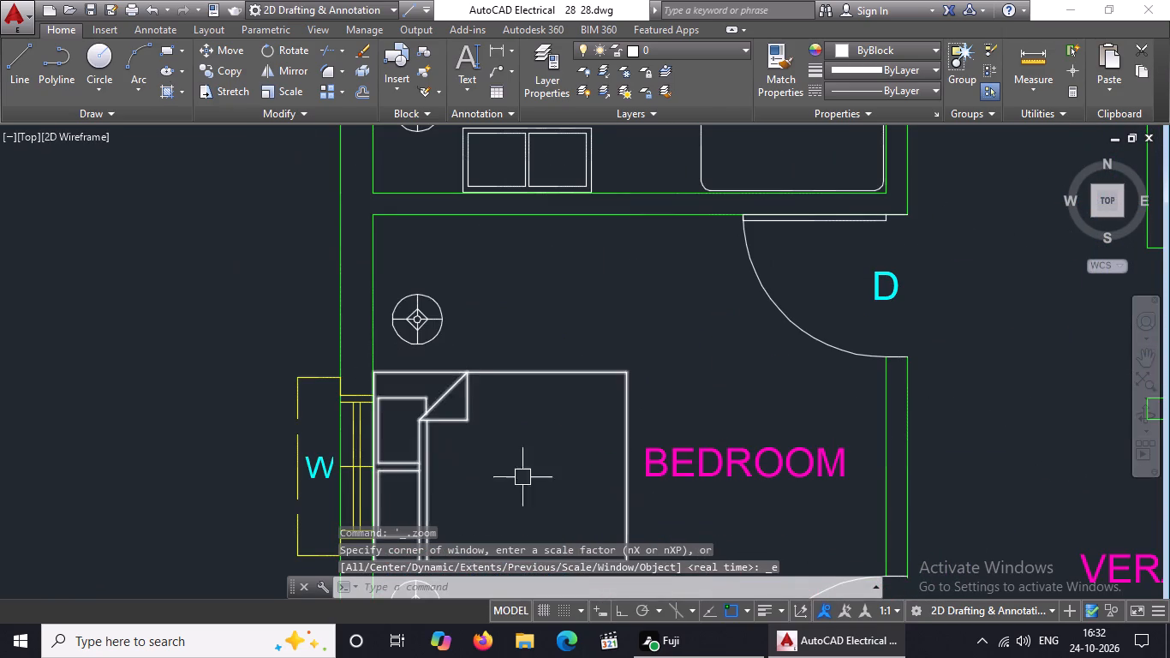
{"action": "left_click", "coordinate": [497, 46]}
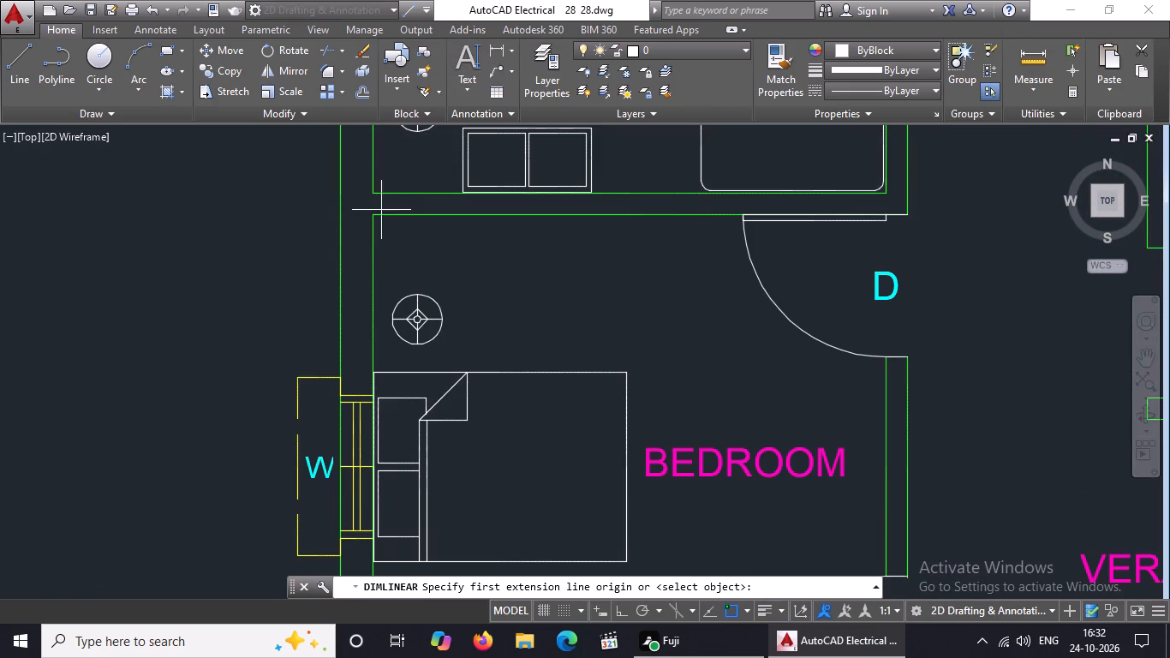
{"action": "left_click", "coordinate": [373, 215]}
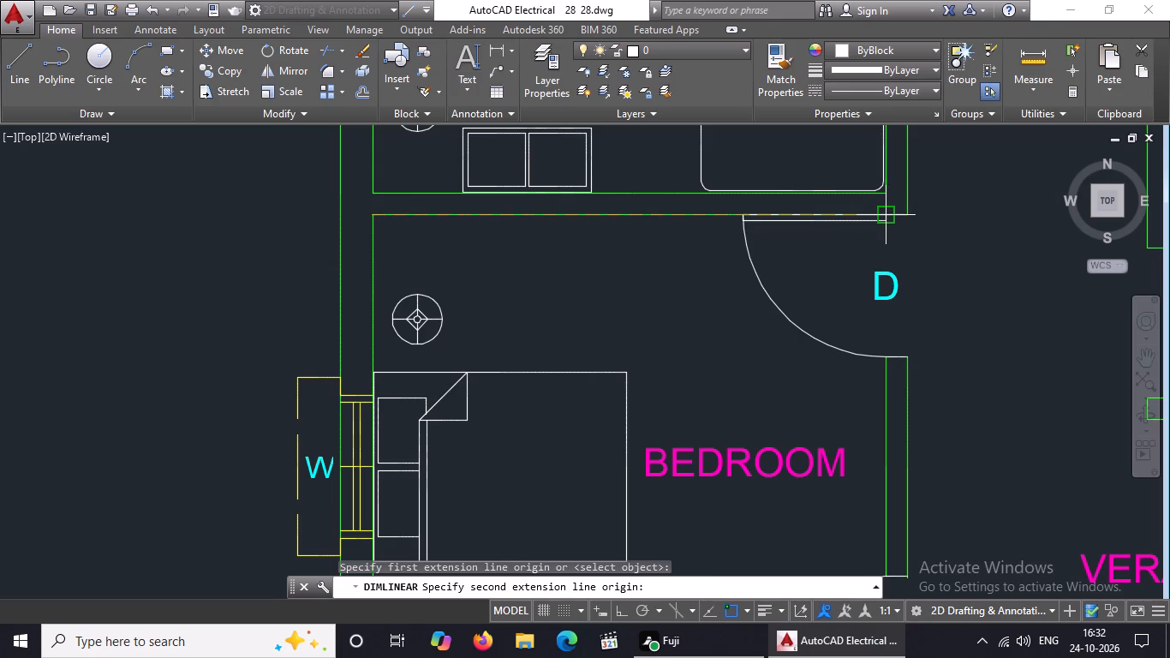
{"action": "left_click", "coordinate": [888, 217]}
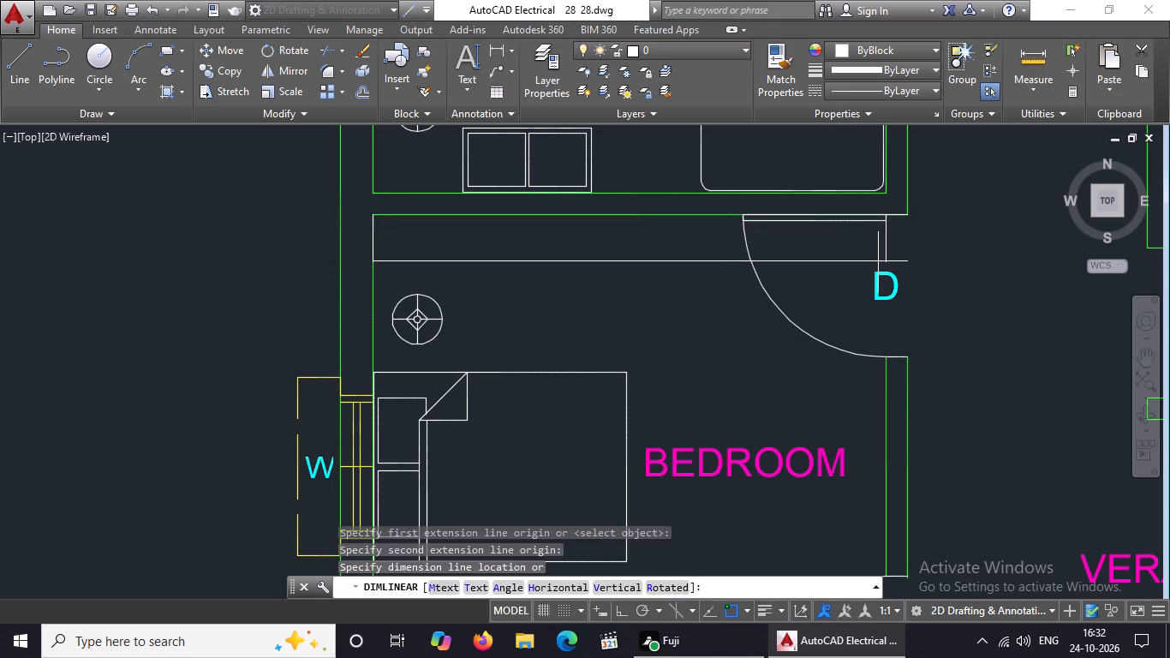
{"action": "left_click", "coordinate": [877, 267]}
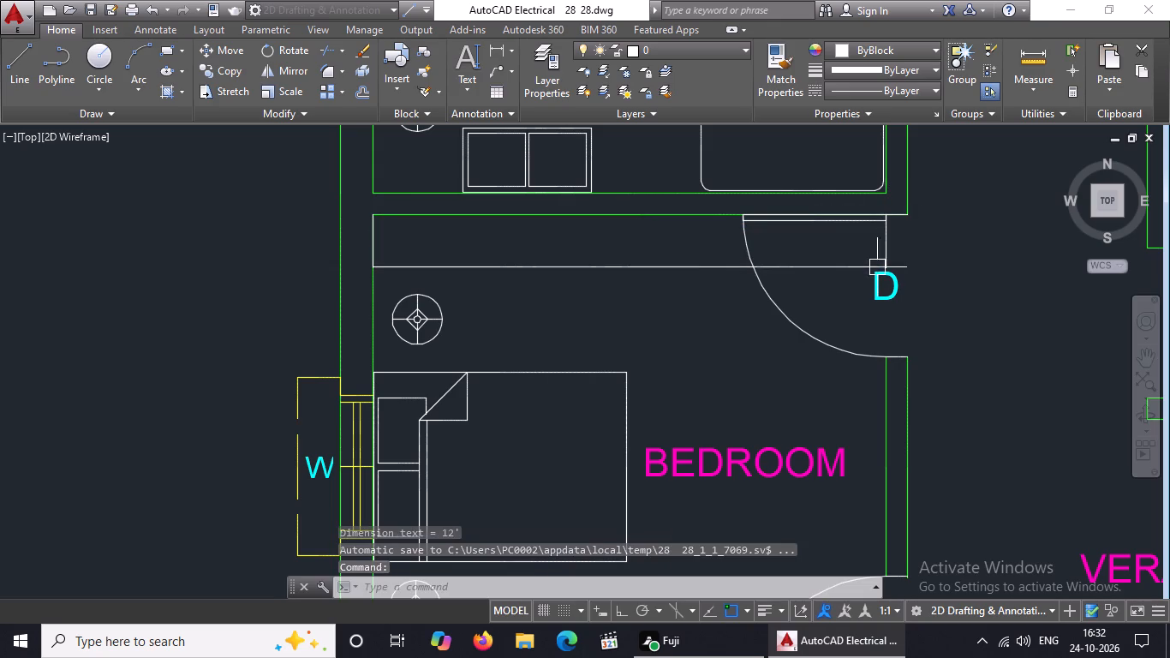
Set the arrow size of the lowest bedroom's horizontal width dimension to 5".
{"action": "left_click", "coordinate": [701, 267]}
{"action": "right_click_drag", "start_coordinate": [701, 266], "coordinate": [707, 277]}
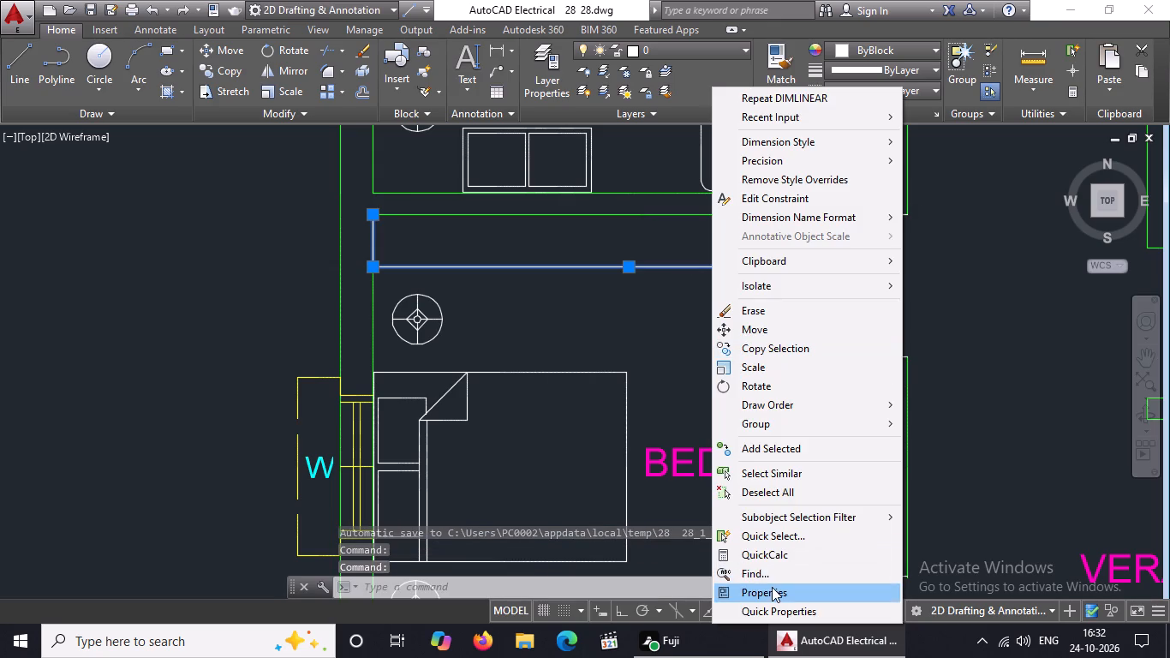
{"action": "left_click", "coordinate": [772, 589]}
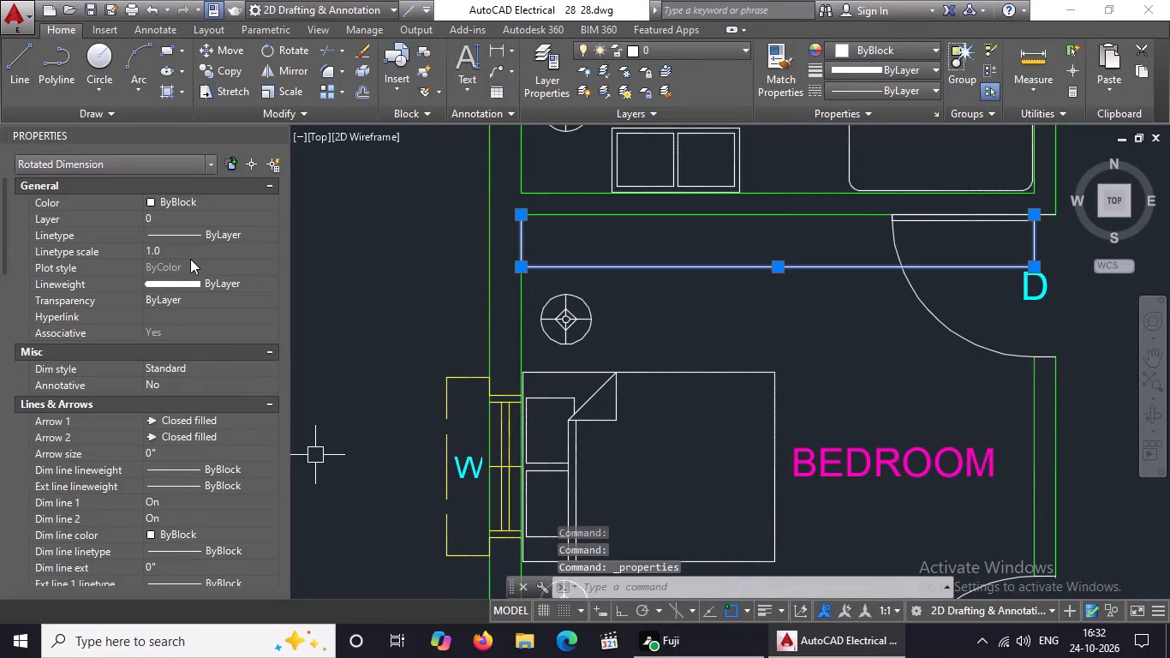
{"action": "left_click", "coordinate": [180, 449]}
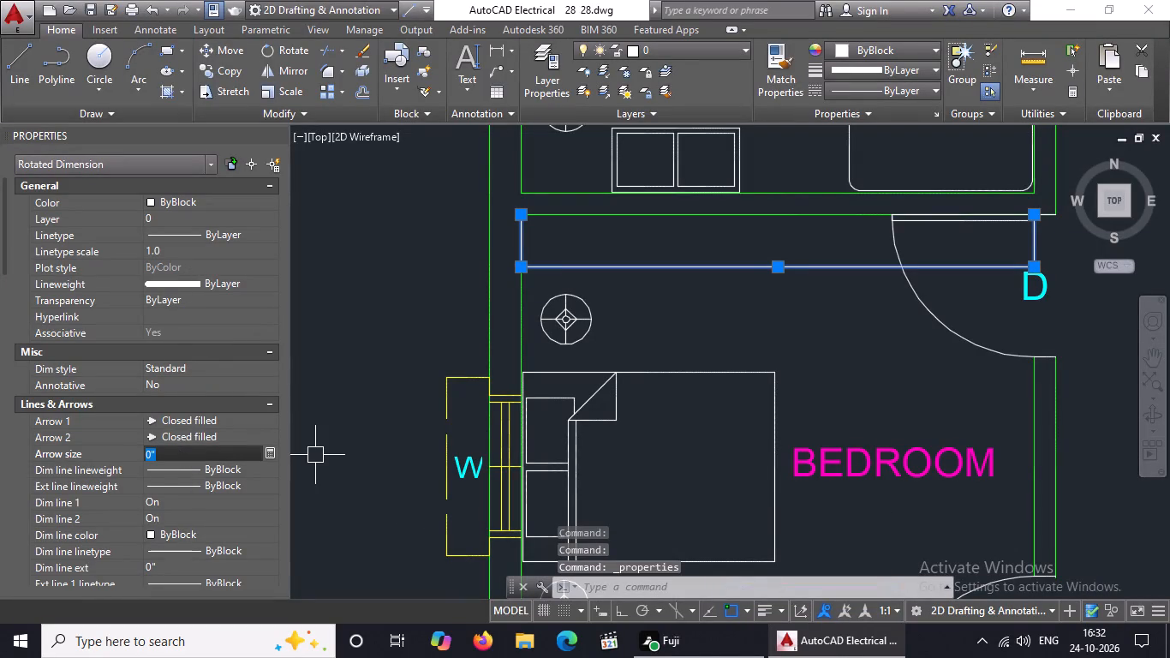
{"action": "key", "text": "BackSpace"}
{"action": "key", "text": "BackSpace"}
{"action": "key", "text": "BackSpace"}
{"action": "type", "text": "5\""}
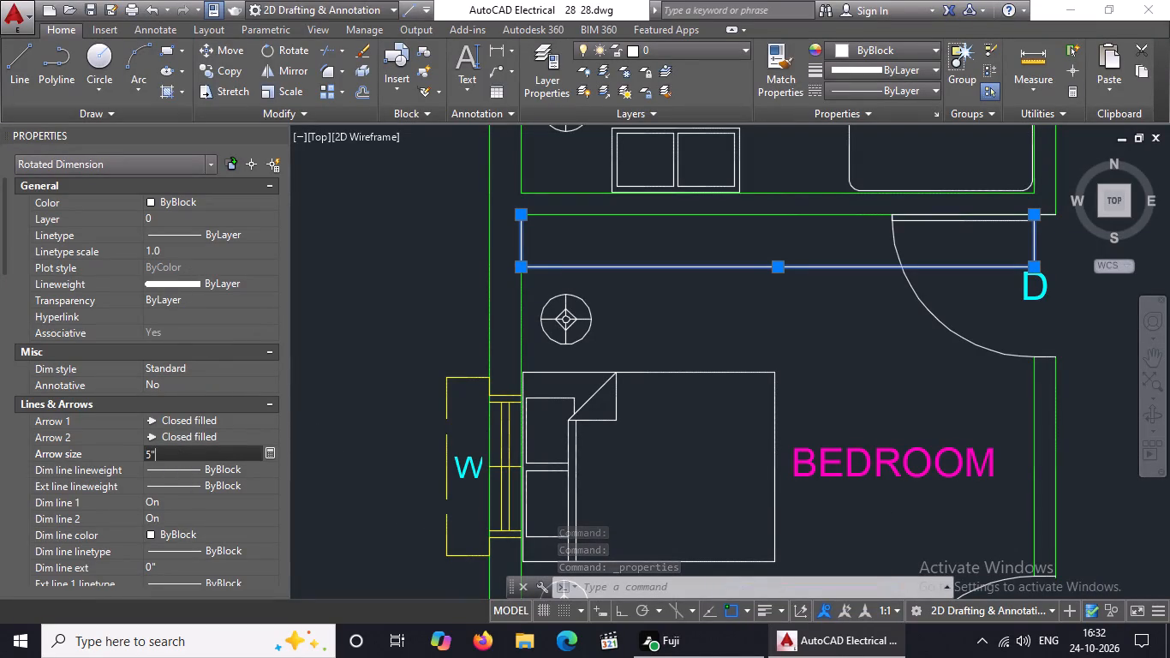
{"action": "key", "text": "Return"}
Set the text height of the bedroom's horizontal width dimension to 3" and clear the selection.
{"action": "scroll", "coordinate": [163, 448], "scroll_direction": "down", "scroll_amount": 3}
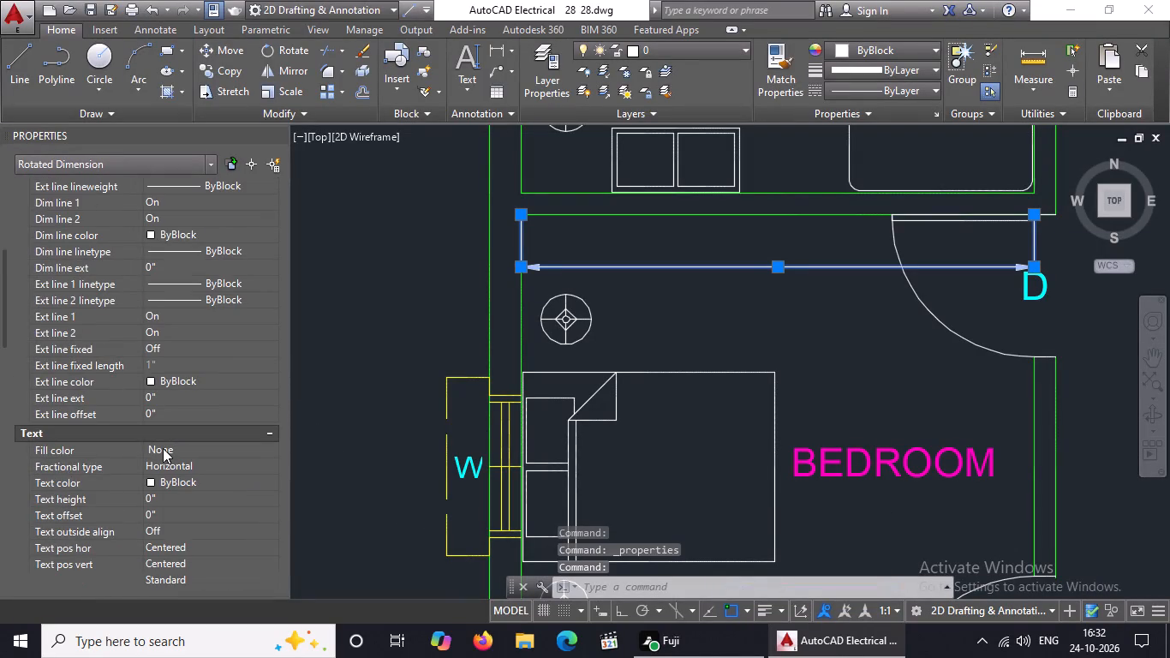
{"action": "left_click", "coordinate": [163, 498]}
{"action": "key", "text": "BackSpace"}
{"action": "key", "text": "BackSpace"}
{"action": "type", "text": "3\""}
{"action": "key", "text": "Return"}
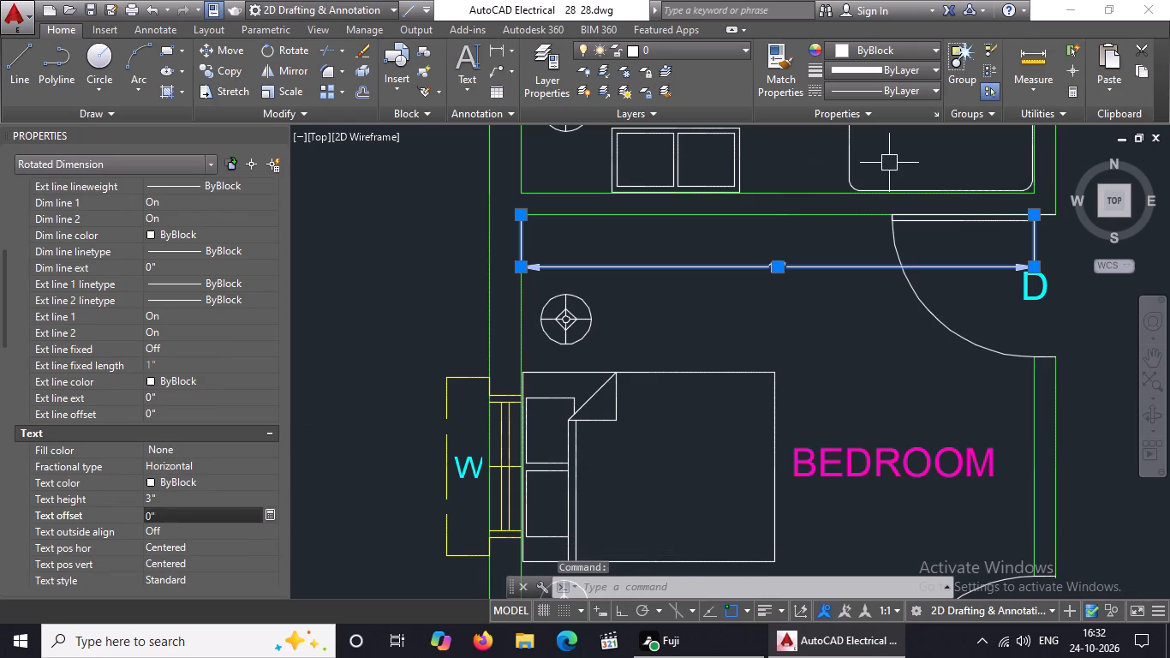
{"action": "left_click", "coordinate": [278, 128]}
{"action": "left_click", "coordinate": [276, 135]}
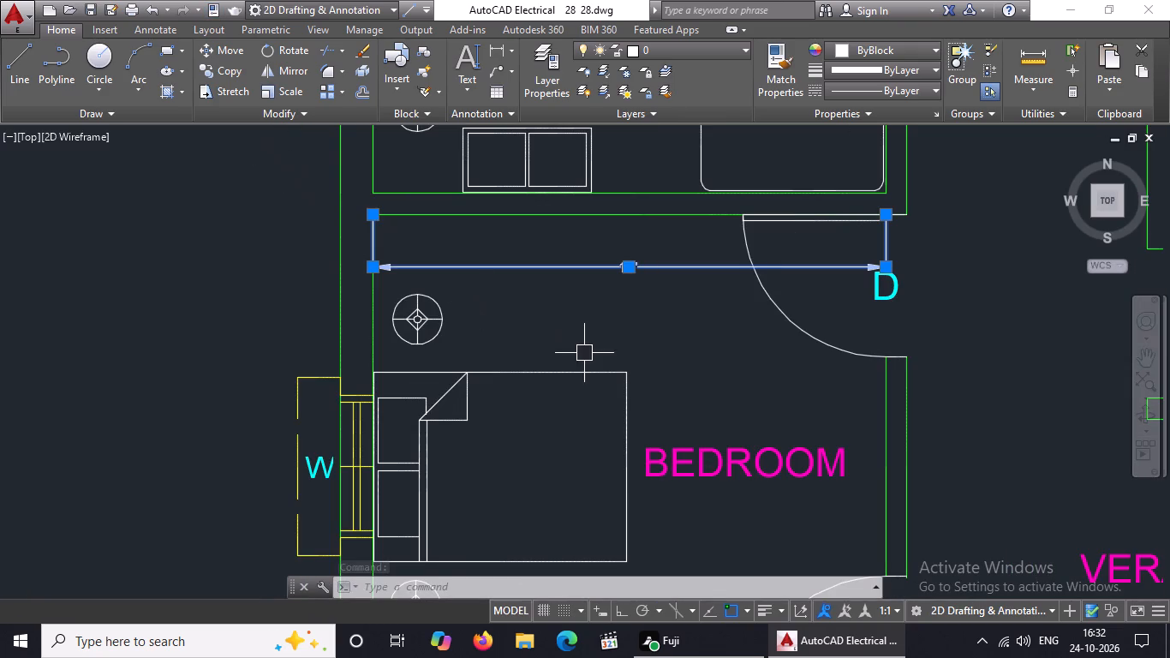
{"action": "key", "text": "Escape"}
{"action": "key", "text": "Escape"}
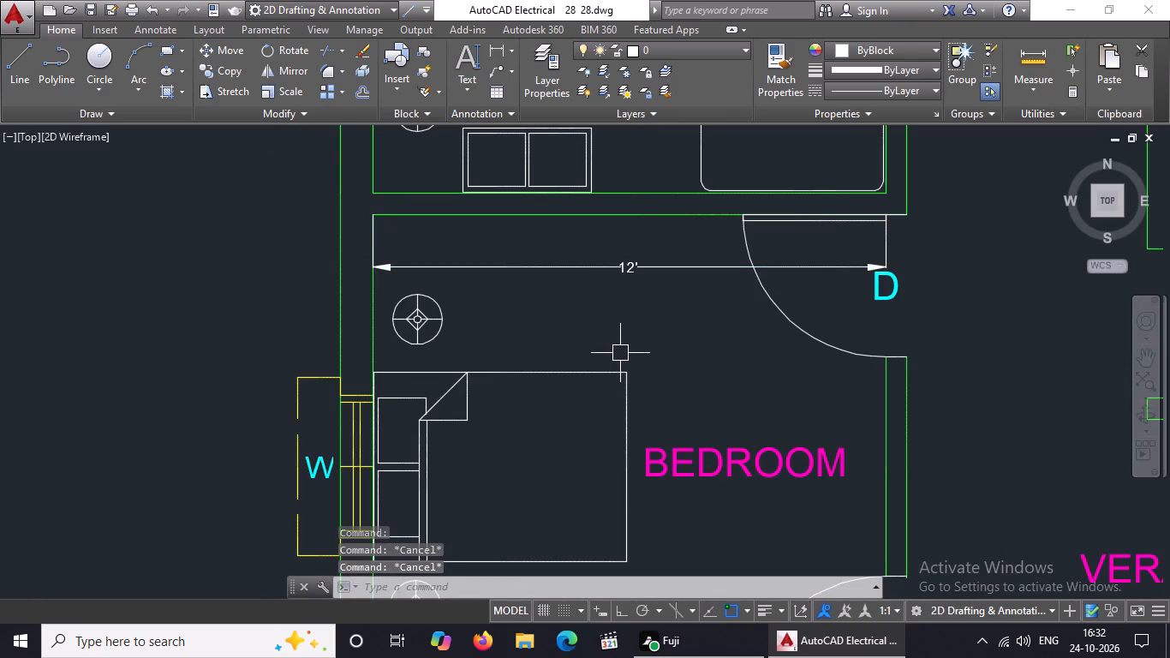
Add a vertical linear dimension between the lowest bedroom's upper and lower inner corners on the window side, placing its line across the bed.
{"action": "scroll", "coordinate": [678, 343], "scroll_direction": "down", "scroll_amount": 3}
{"action": "scroll", "coordinate": [658, 338], "scroll_direction": "up", "scroll_amount": 2}
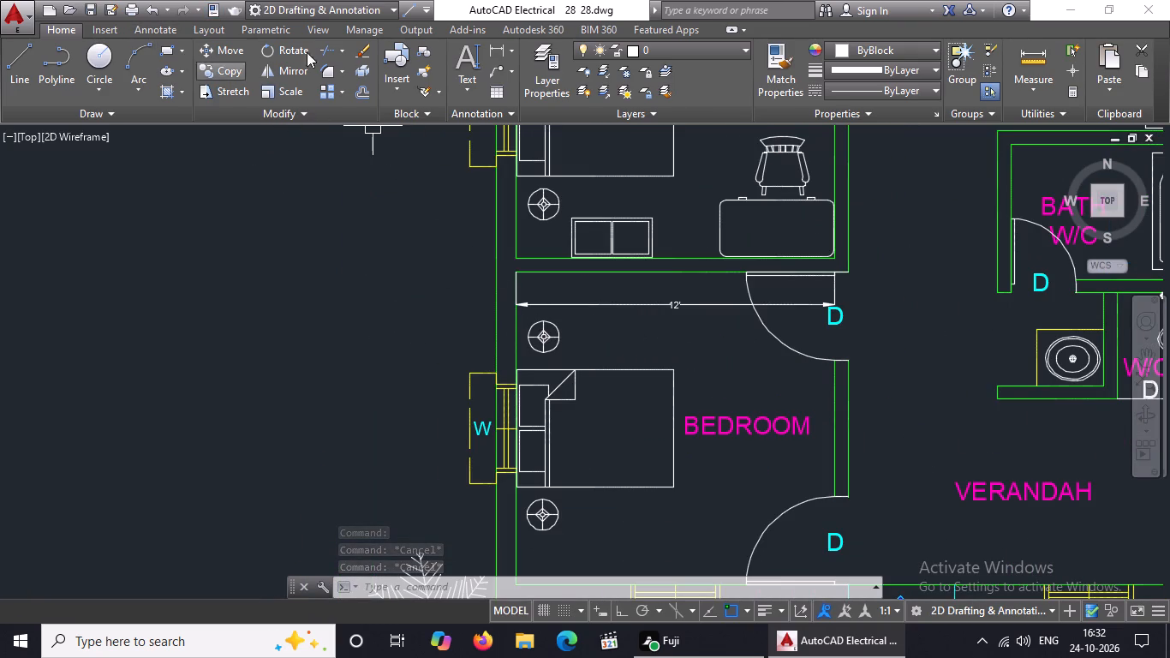
{"action": "left_click", "coordinate": [499, 49]}
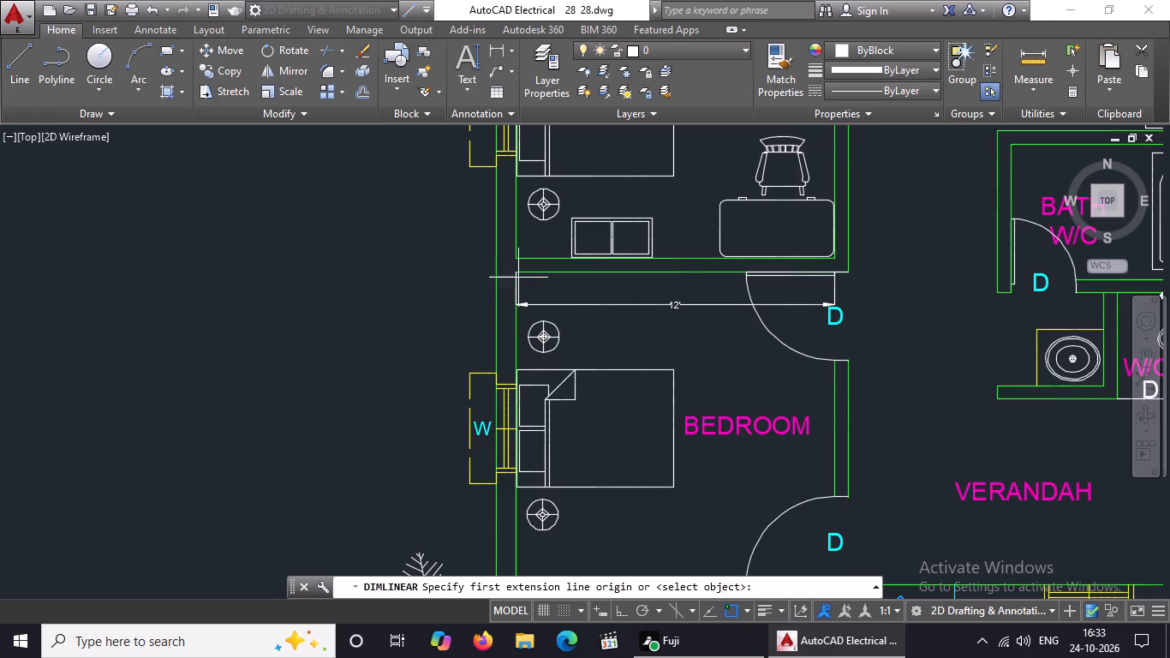
{"action": "left_click", "coordinate": [517, 269]}
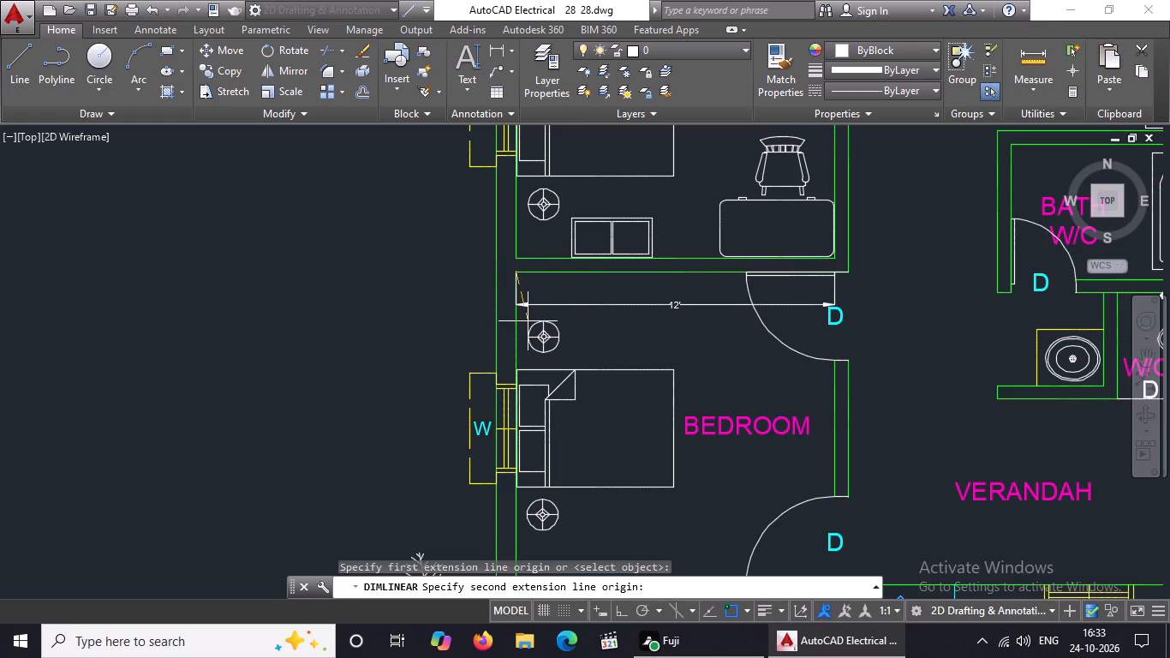
{"action": "scroll", "coordinate": [529, 314], "scroll_direction": "down", "scroll_amount": 2}
{"action": "scroll", "coordinate": [515, 420], "scroll_direction": "up", "scroll_amount": 2}
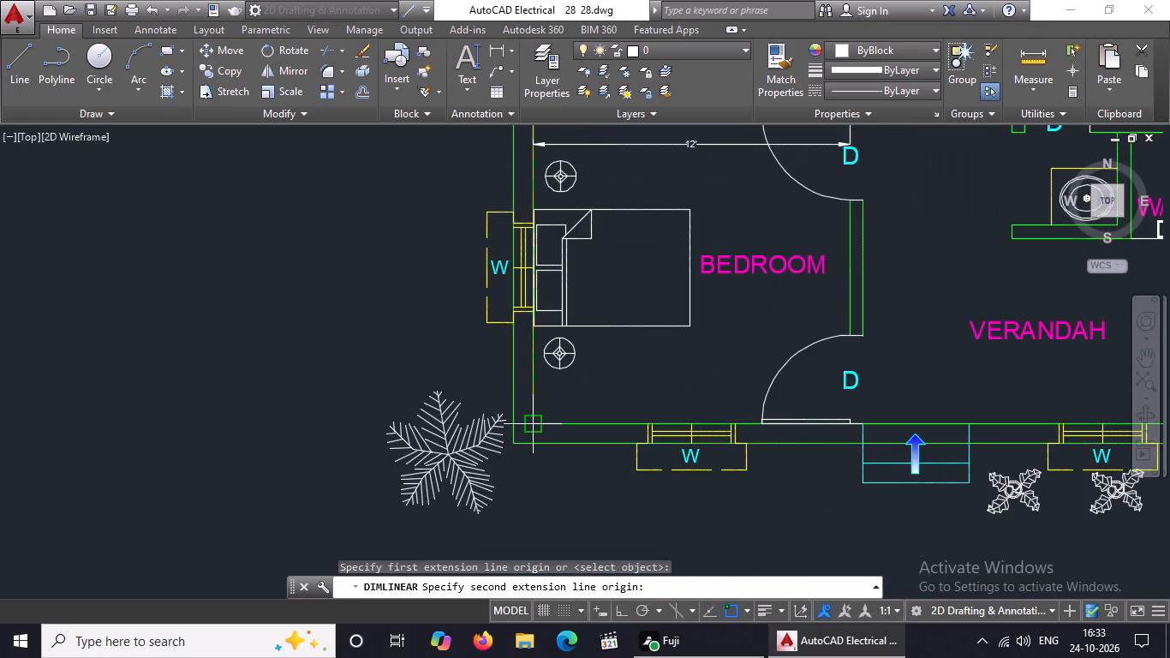
{"action": "left_click", "coordinate": [532, 421]}
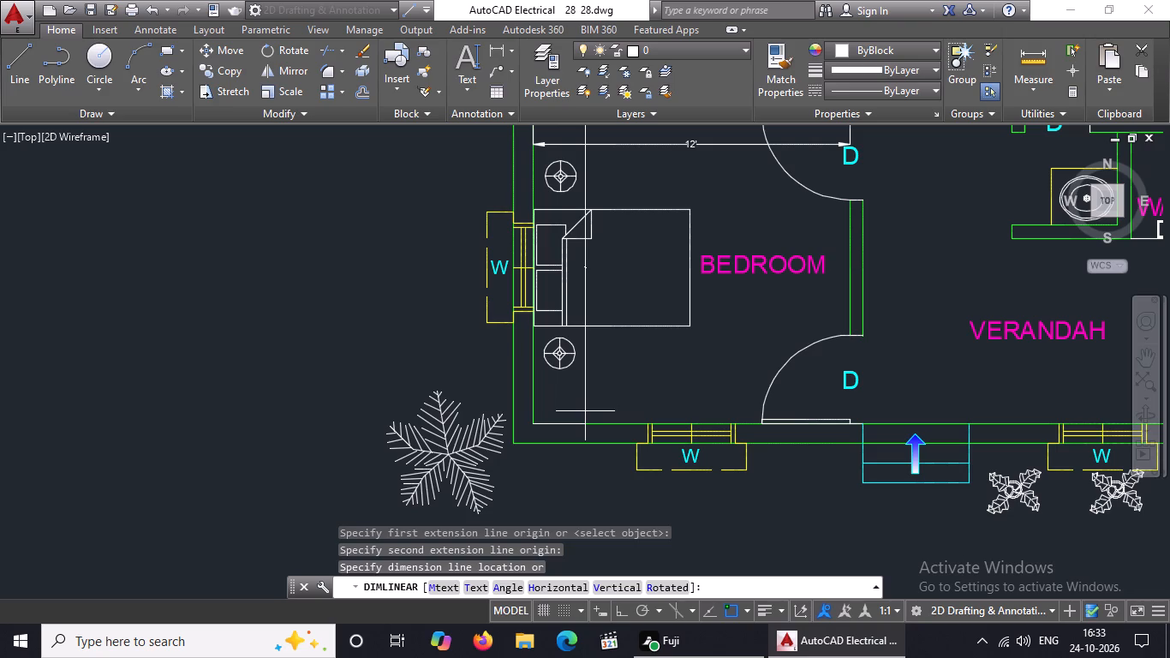
{"action": "left_click", "coordinate": [583, 412]}
Set the arrow size of the bedroom's vertical dimension to 5".
{"action": "right_click", "coordinate": [582, 413]}
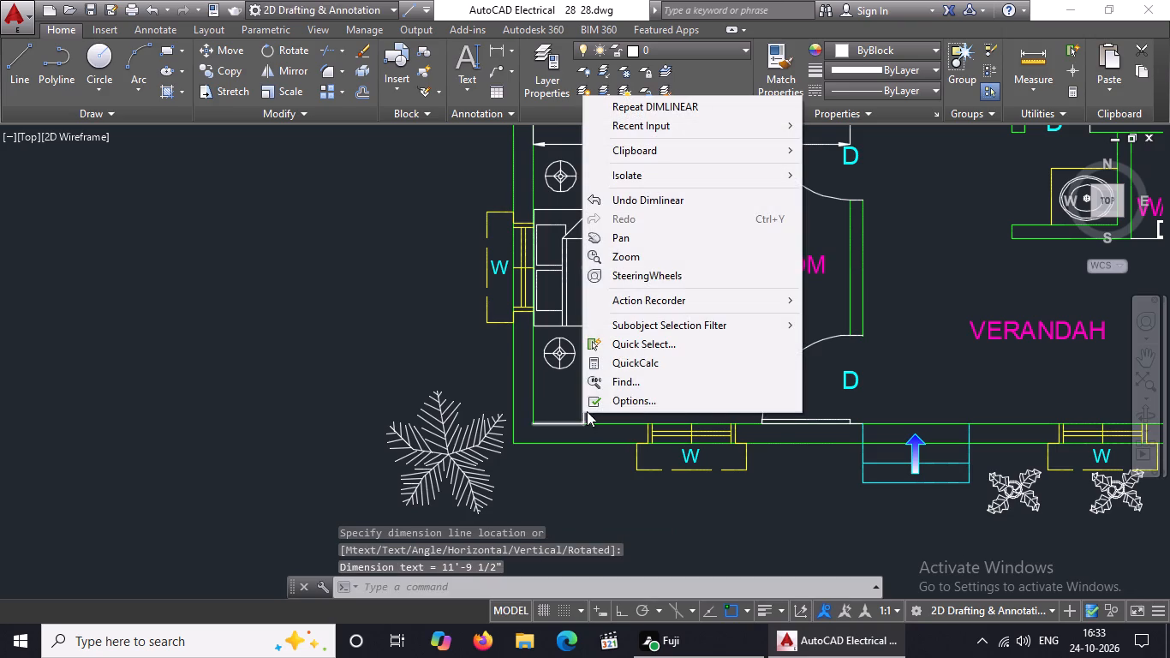
{"action": "left_click", "coordinate": [563, 474]}
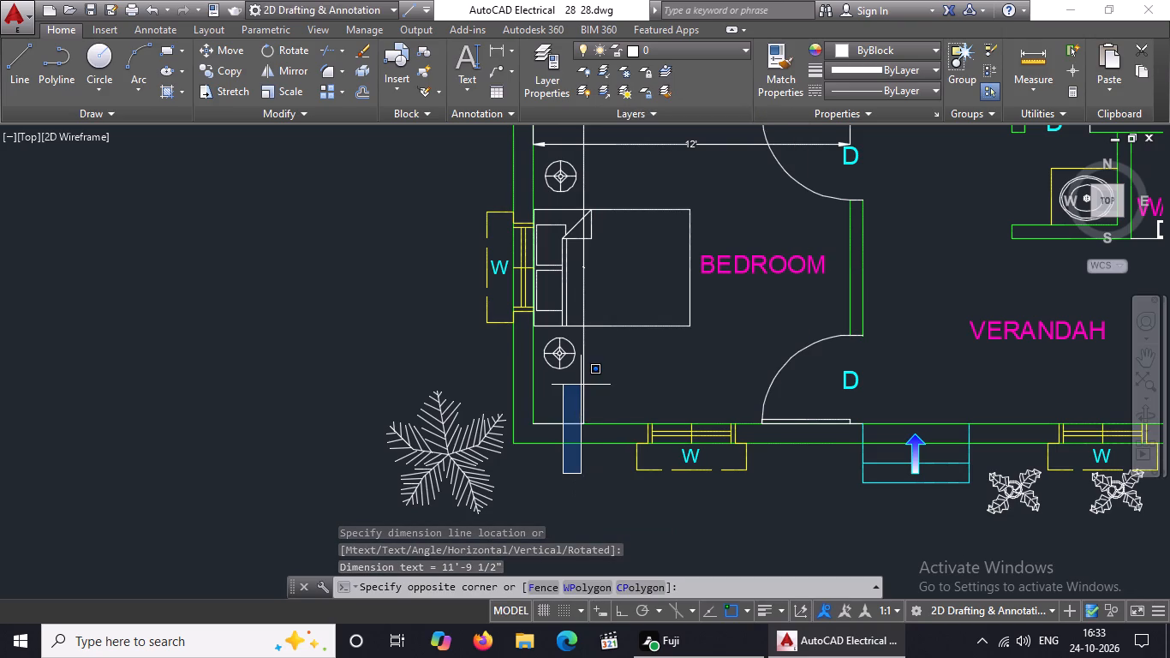
{"action": "left_click", "coordinate": [588, 415]}
{"action": "right_click", "coordinate": [582, 393]}
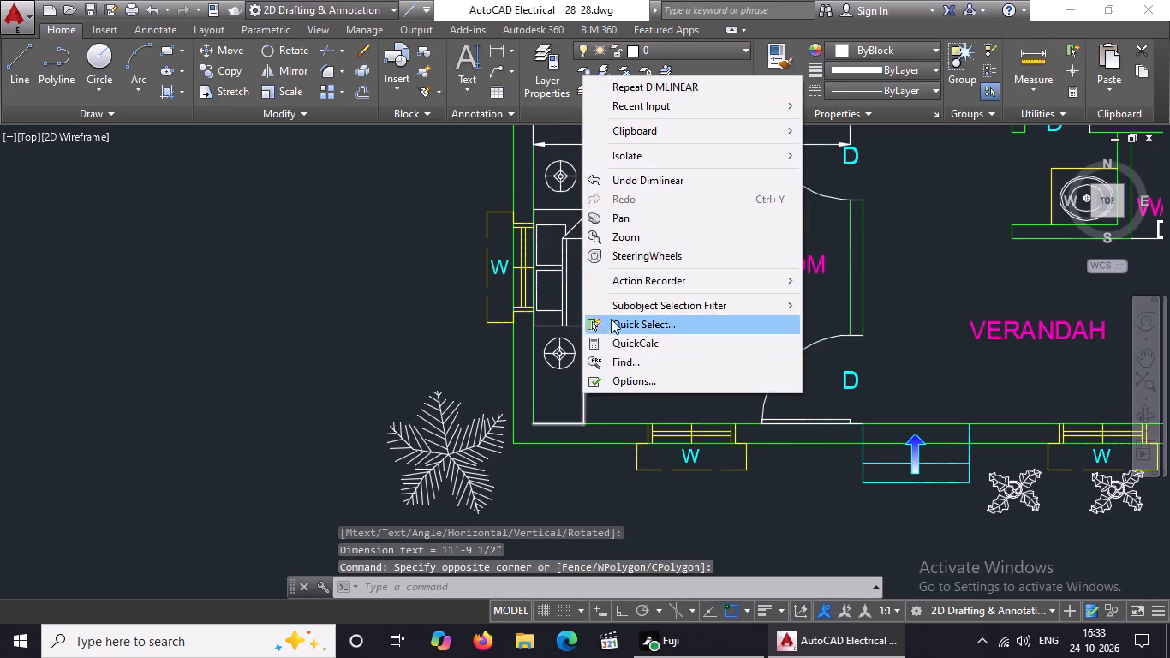
{"action": "left_click", "coordinate": [559, 543]}
{"action": "left_click", "coordinate": [589, 396]}
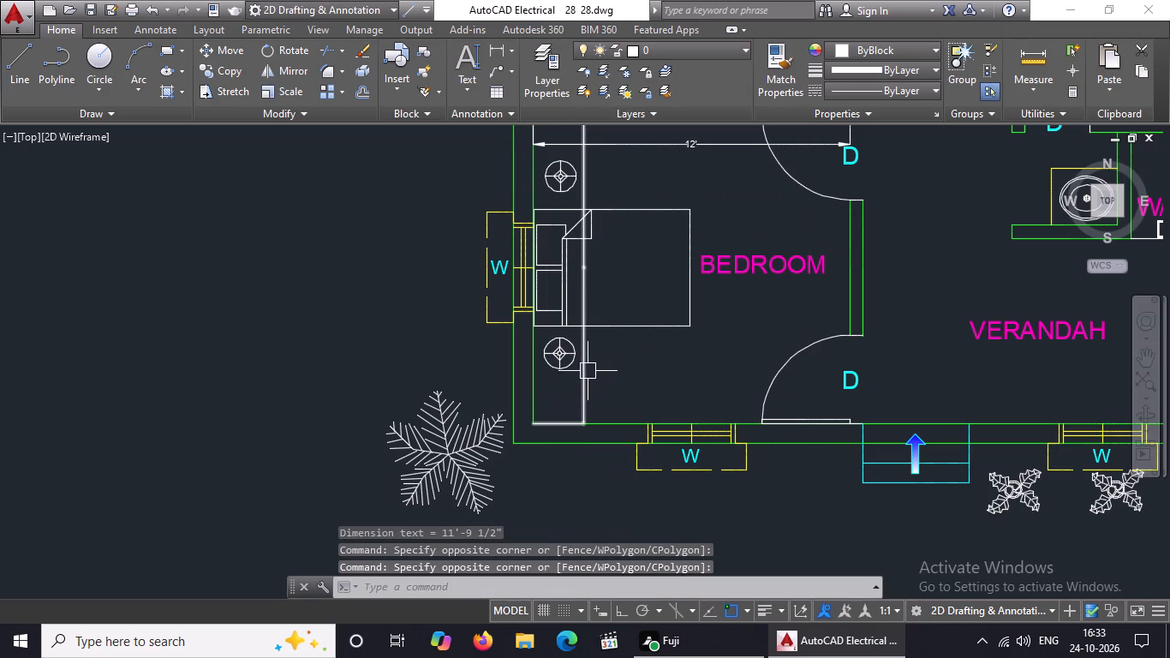
{"action": "left_click", "coordinate": [588, 368]}
{"action": "right_click", "coordinate": [588, 368]}
{"action": "left_click", "coordinate": [640, 593]}
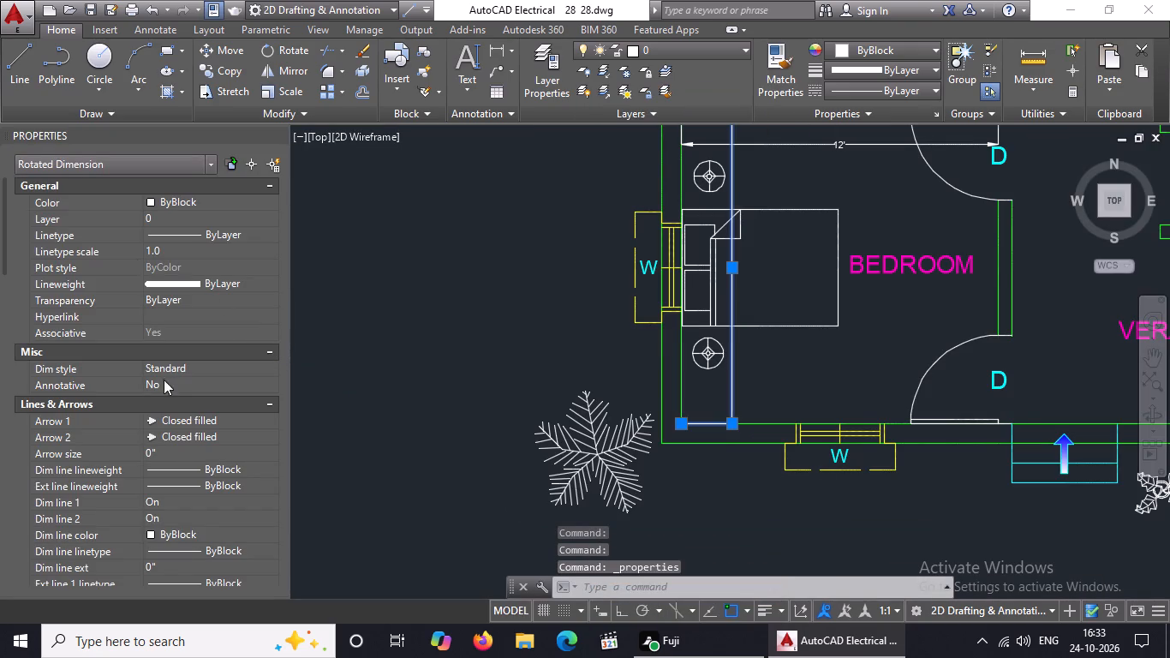
{"action": "left_click", "coordinate": [176, 451]}
{"action": "key", "text": "BackSpace"}
{"action": "key", "text": "BackSpace"}
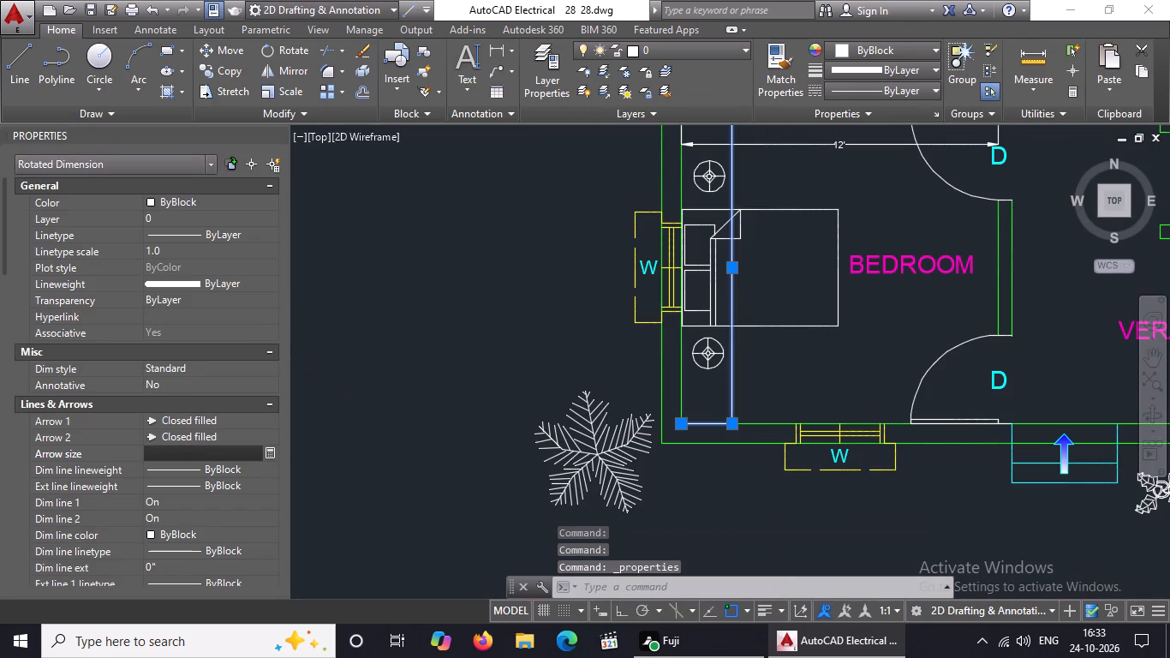
{"action": "key", "text": "BackSpace"}
{"action": "key", "text": "BackSpace"}
{"action": "key", "text": "5"}
{"action": "key", "text": "shift+quotedbl"}
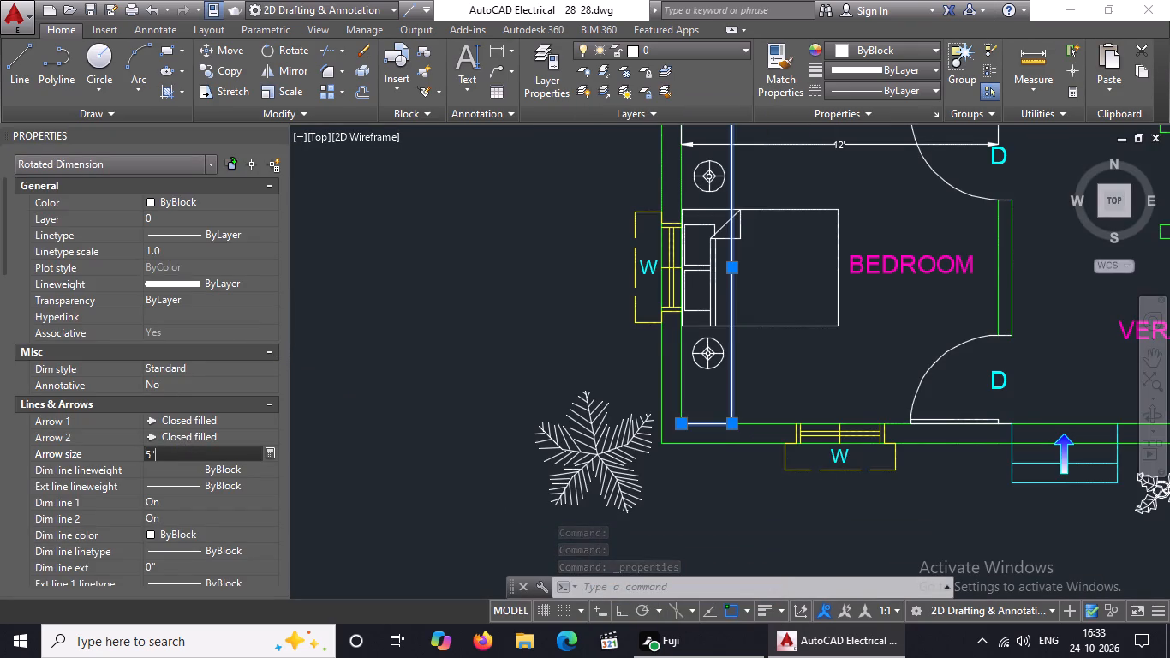
Set the text height of the bedroom's vertical dimension to 3" and clear the selection.
{"action": "scroll", "coordinate": [176, 451], "scroll_direction": "up", "scroll_amount": 1}
{"action": "scroll", "coordinate": [134, 435], "scroll_direction": "down", "scroll_amount": 3}
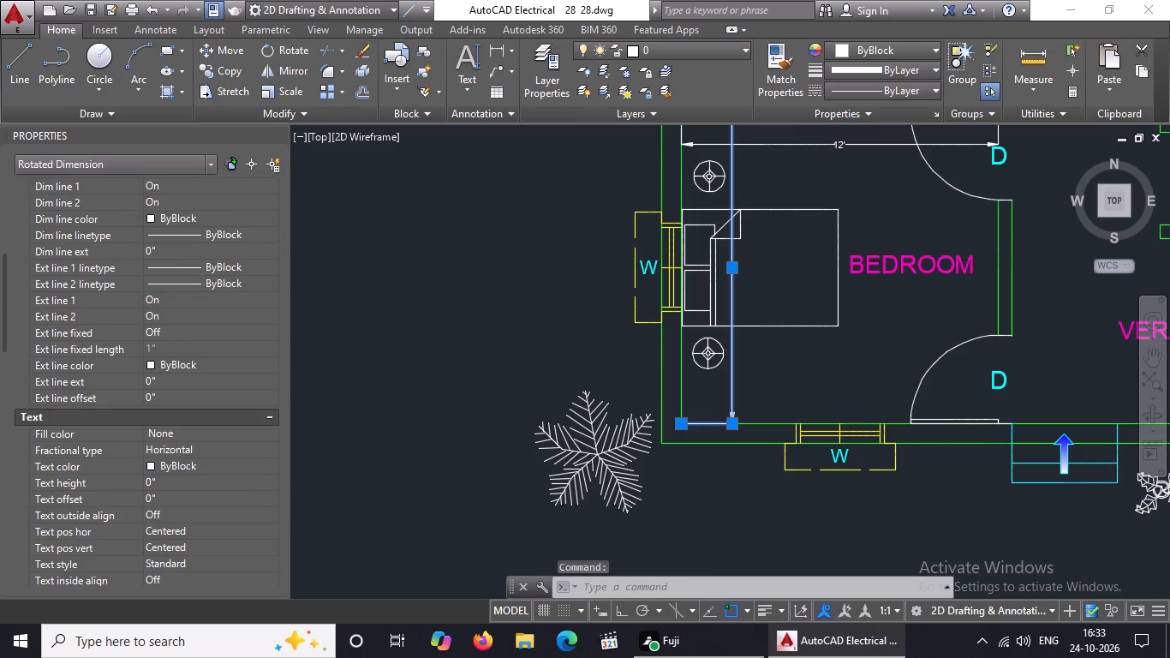
{"action": "left_click", "coordinate": [182, 483]}
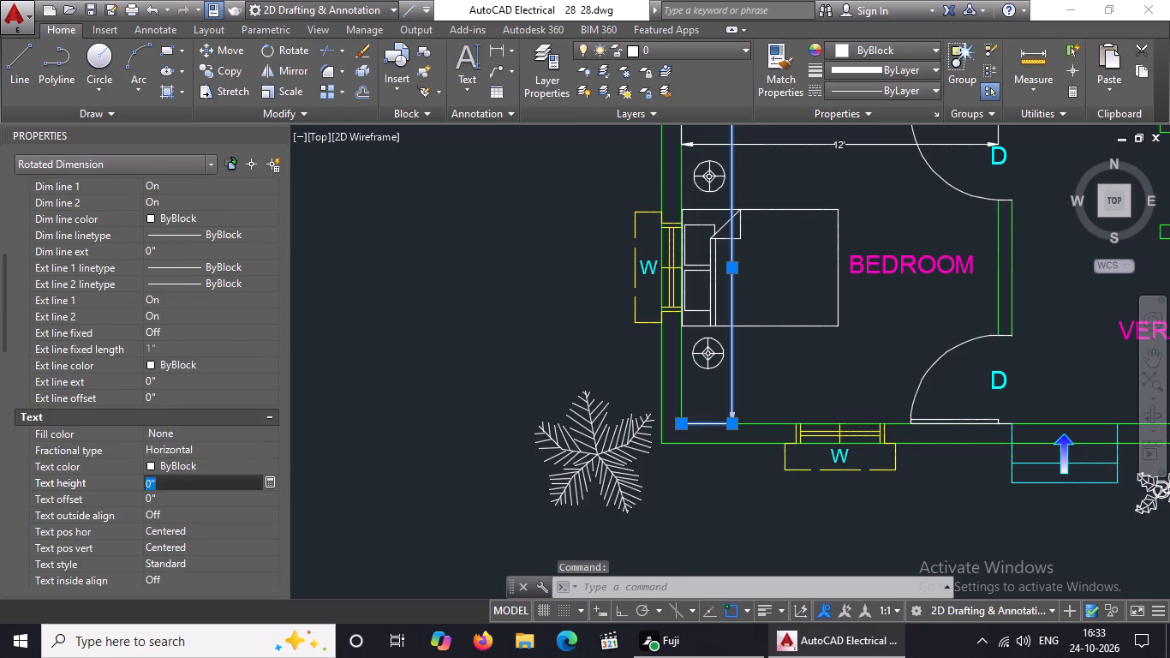
{"action": "key", "text": "BackSpace"}
{"action": "key", "text": "BackSpace"}
{"action": "key", "text": "BackSpace"}
{"action": "type", "text": "3\""}
{"action": "key", "text": "Return"}
{"action": "scroll", "coordinate": [216, 341], "scroll_direction": "down", "scroll_amount": 7}
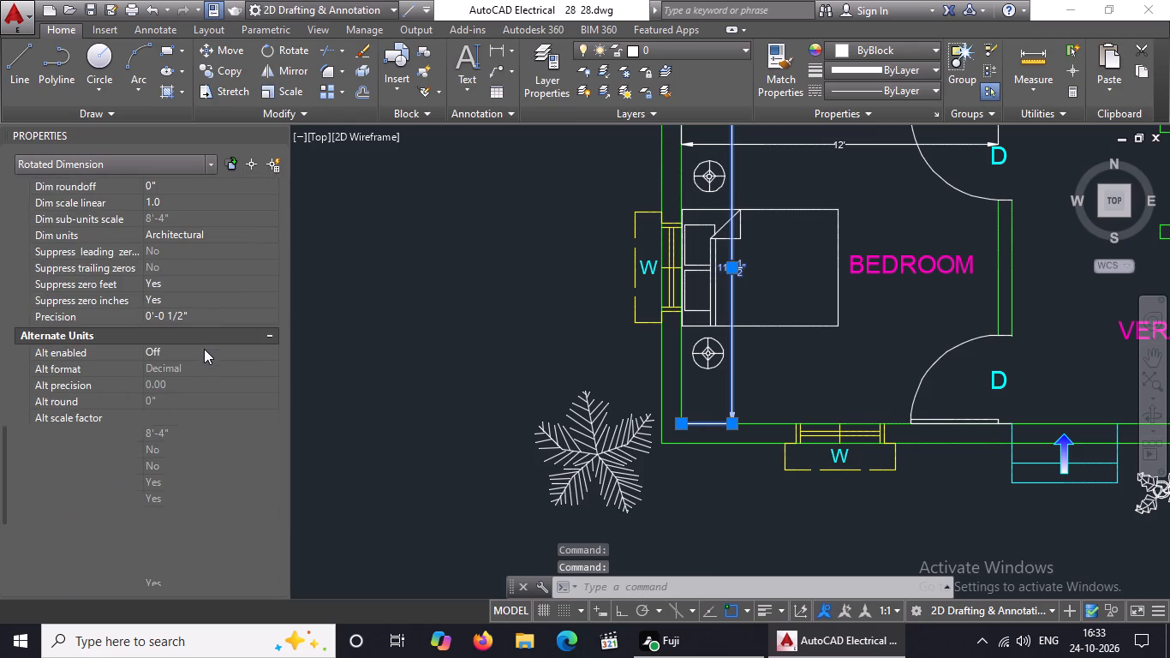
{"action": "scroll", "coordinate": [249, 196], "scroll_direction": "down", "scroll_amount": 1}
{"action": "scroll", "coordinate": [446, 301], "scroll_direction": "up", "scroll_amount": 1}
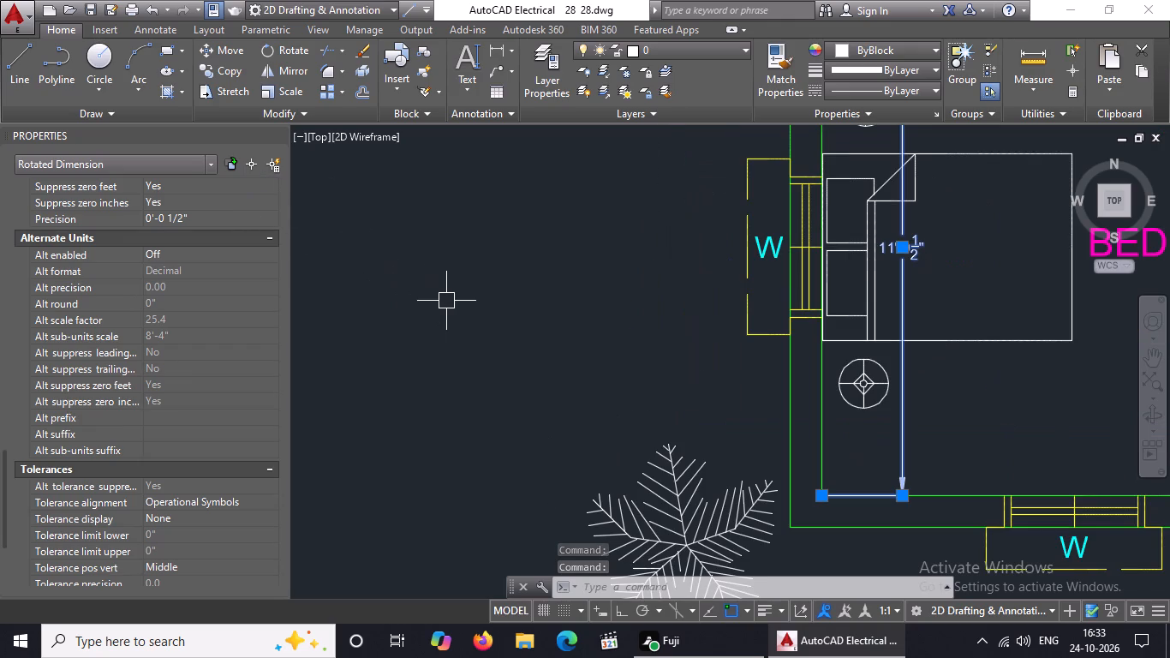
{"action": "key", "text": "Escape"}
{"action": "key", "text": "Escape"}
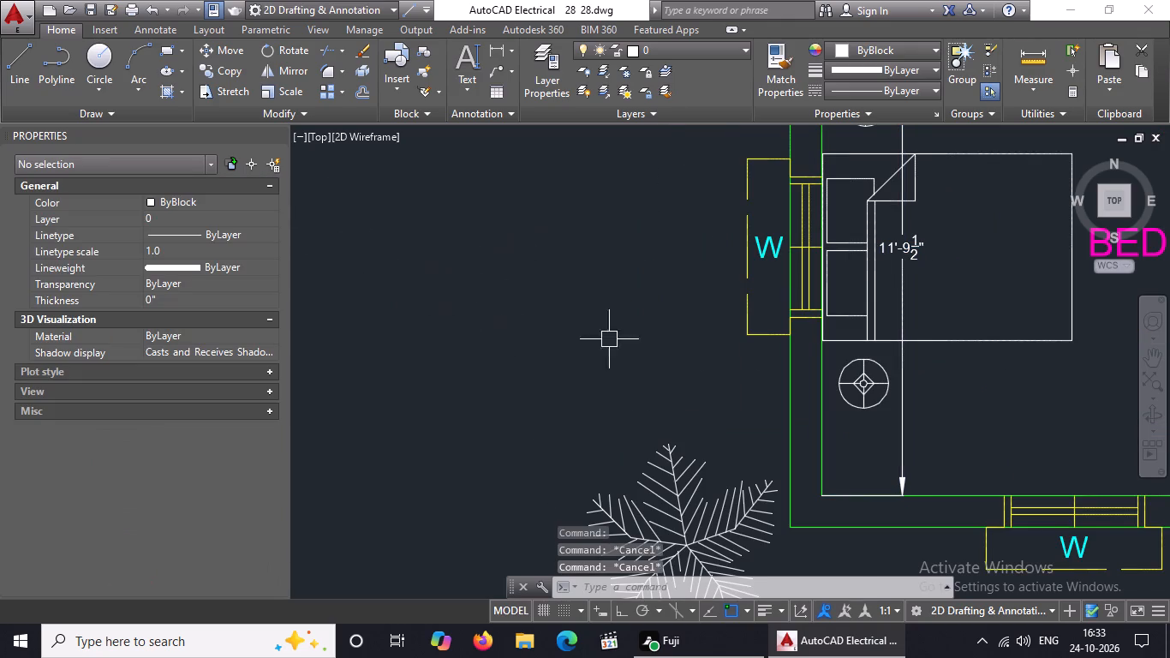
Examine the lowest bedroom's two dimensions and the surrounding floor plan, including the verandah.
{"action": "scroll", "coordinate": [928, 292], "scroll_direction": "down", "scroll_amount": 3}
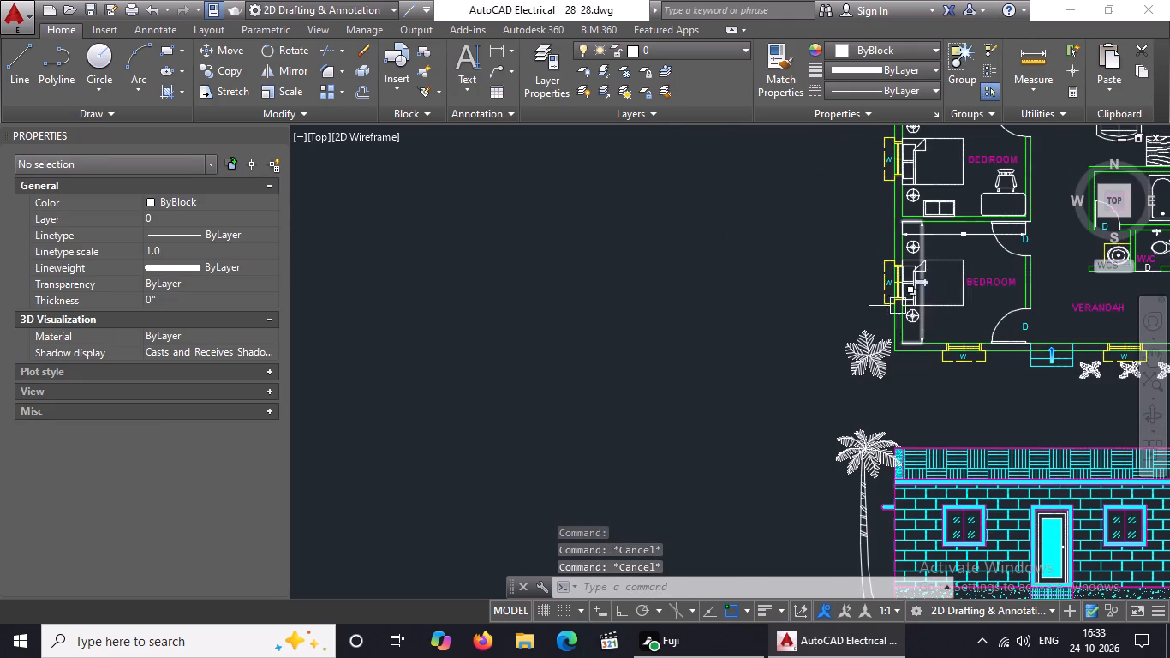
{"action": "scroll", "coordinate": [1013, 255], "scroll_direction": "down", "scroll_amount": 2}
{"action": "scroll", "coordinate": [1027, 254], "scroll_direction": "up", "scroll_amount": 4}
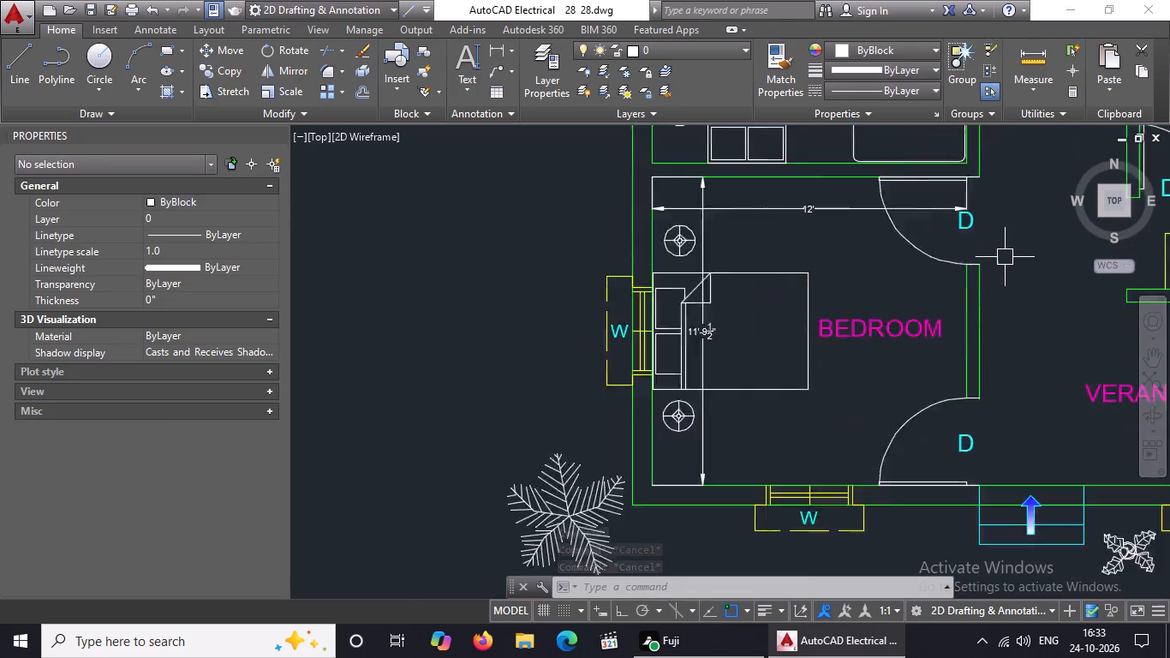
{"action": "scroll", "coordinate": [1005, 257], "scroll_direction": "up", "scroll_amount": 1}
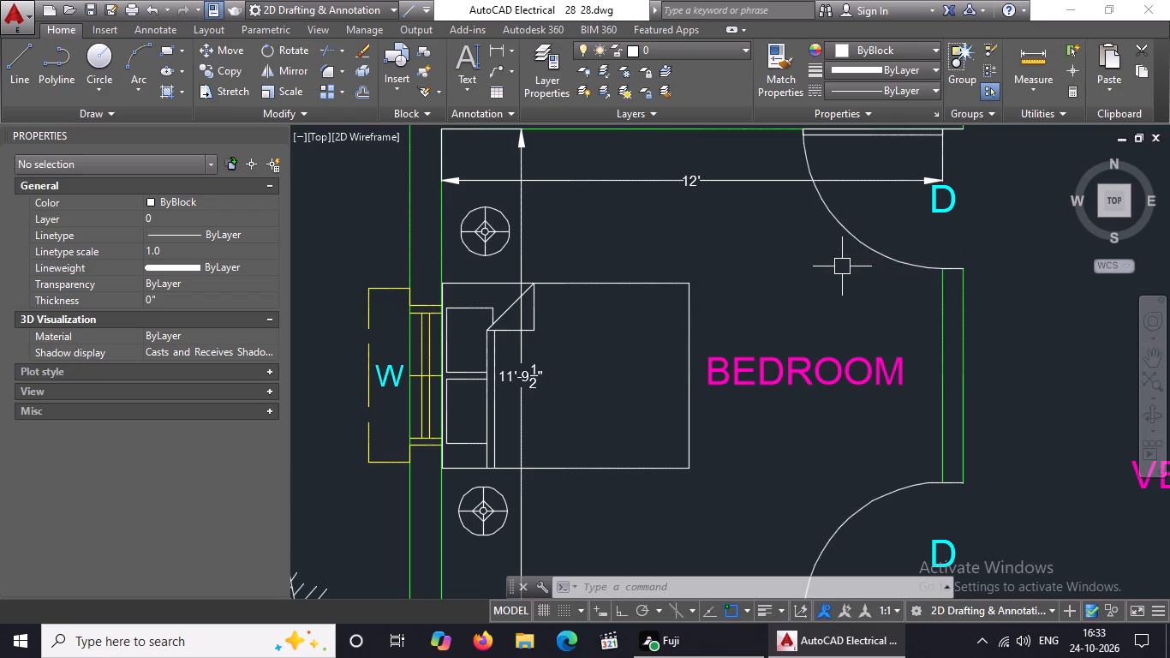
{"action": "scroll", "coordinate": [839, 266], "scroll_direction": "down", "scroll_amount": 2}
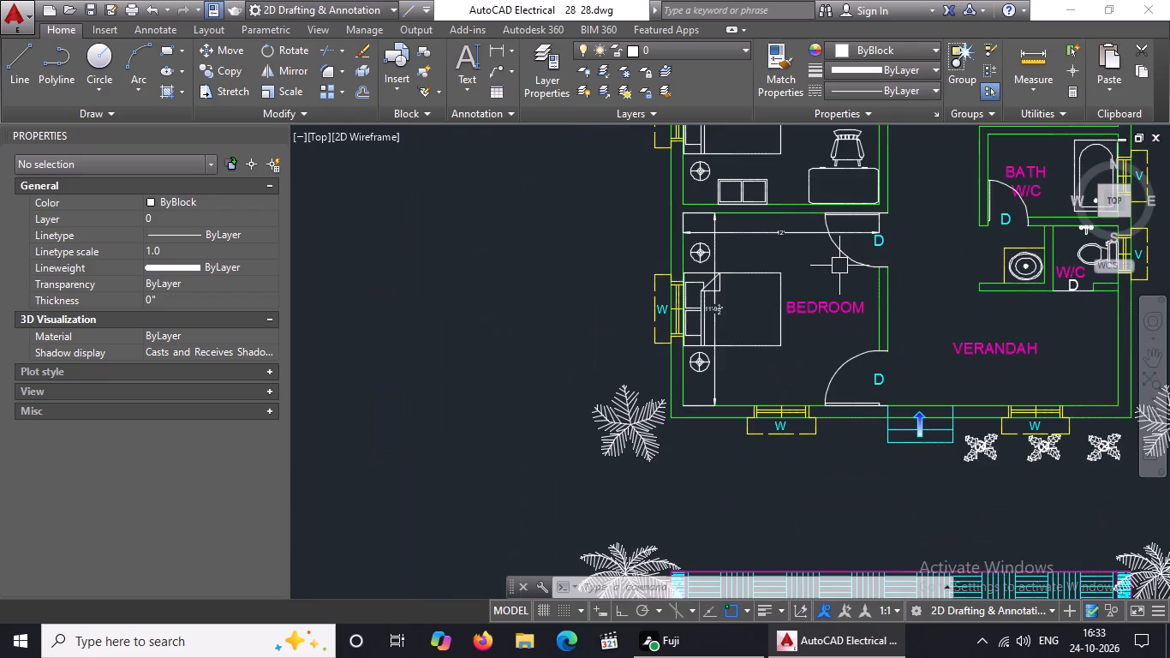
{"action": "middle_click_drag", "start_coordinate": [923, 200], "coordinate": [851, 326]}
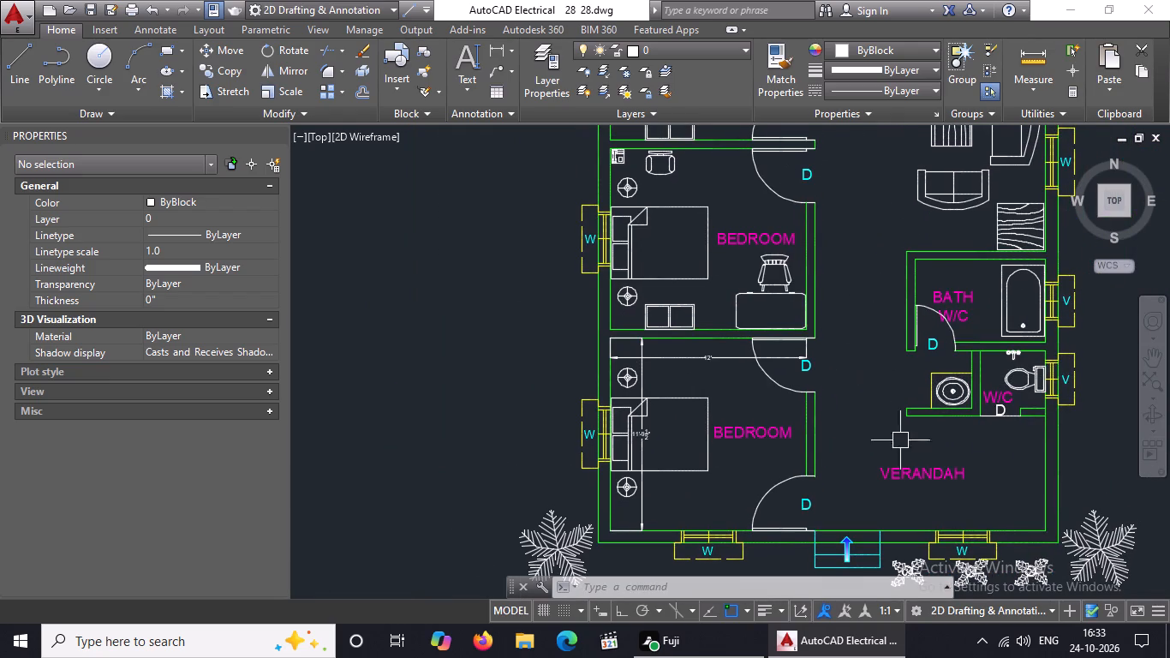
{"action": "scroll", "coordinate": [995, 472], "scroll_direction": "up", "scroll_amount": 2}
{"action": "scroll", "coordinate": [838, 380], "scroll_direction": "down", "scroll_amount": 3}
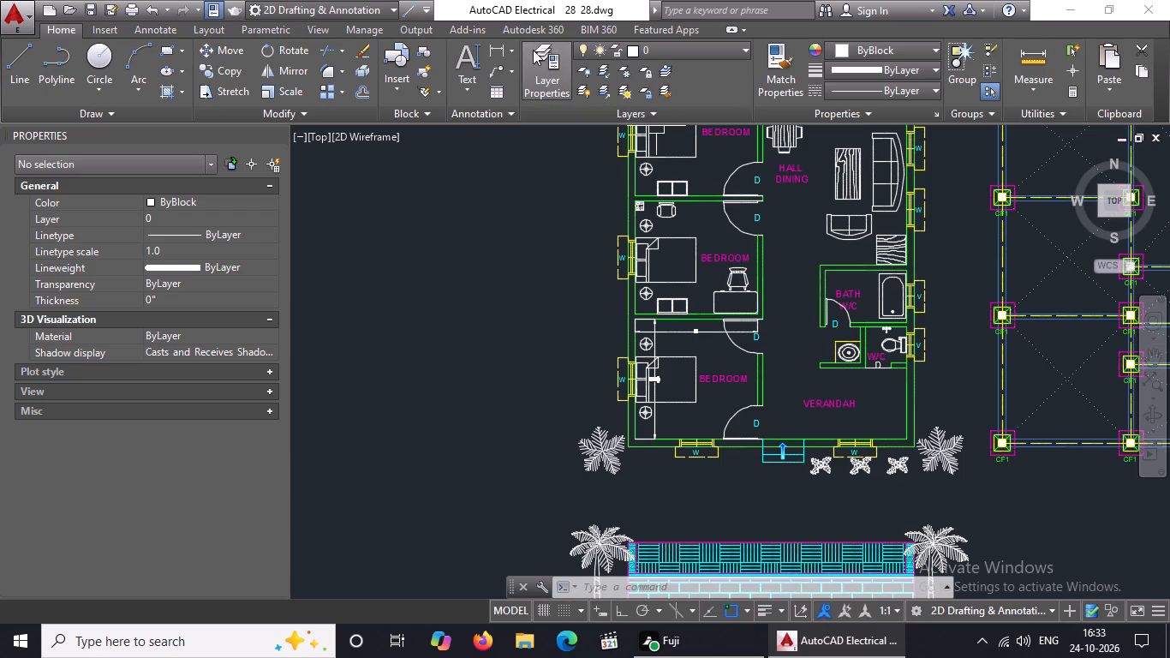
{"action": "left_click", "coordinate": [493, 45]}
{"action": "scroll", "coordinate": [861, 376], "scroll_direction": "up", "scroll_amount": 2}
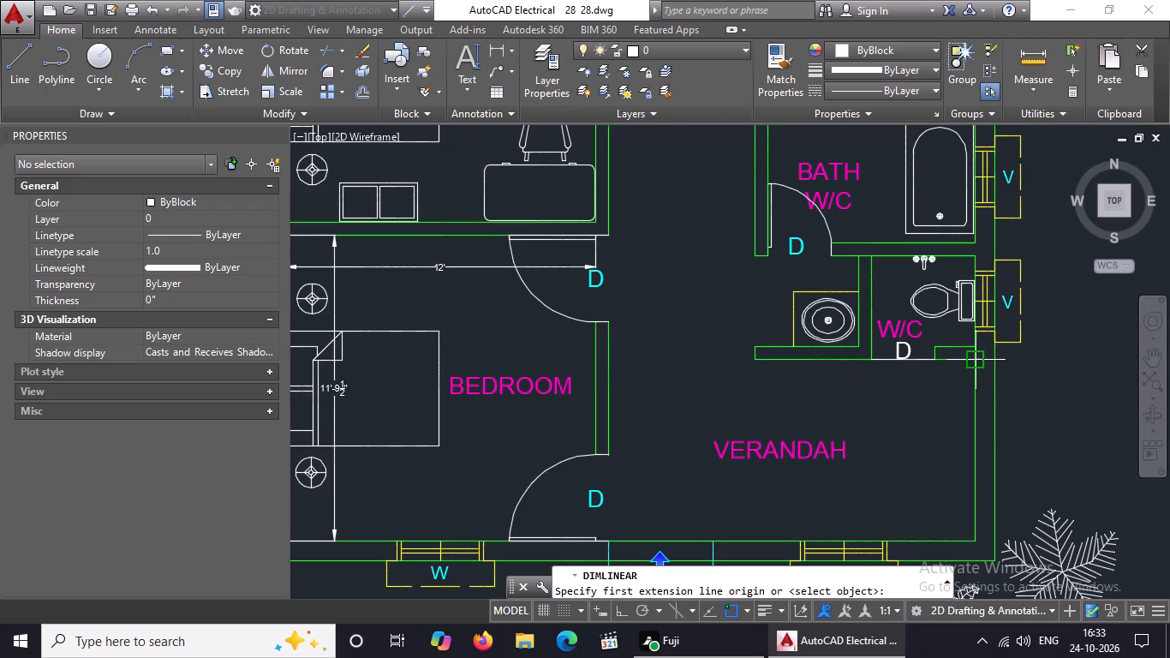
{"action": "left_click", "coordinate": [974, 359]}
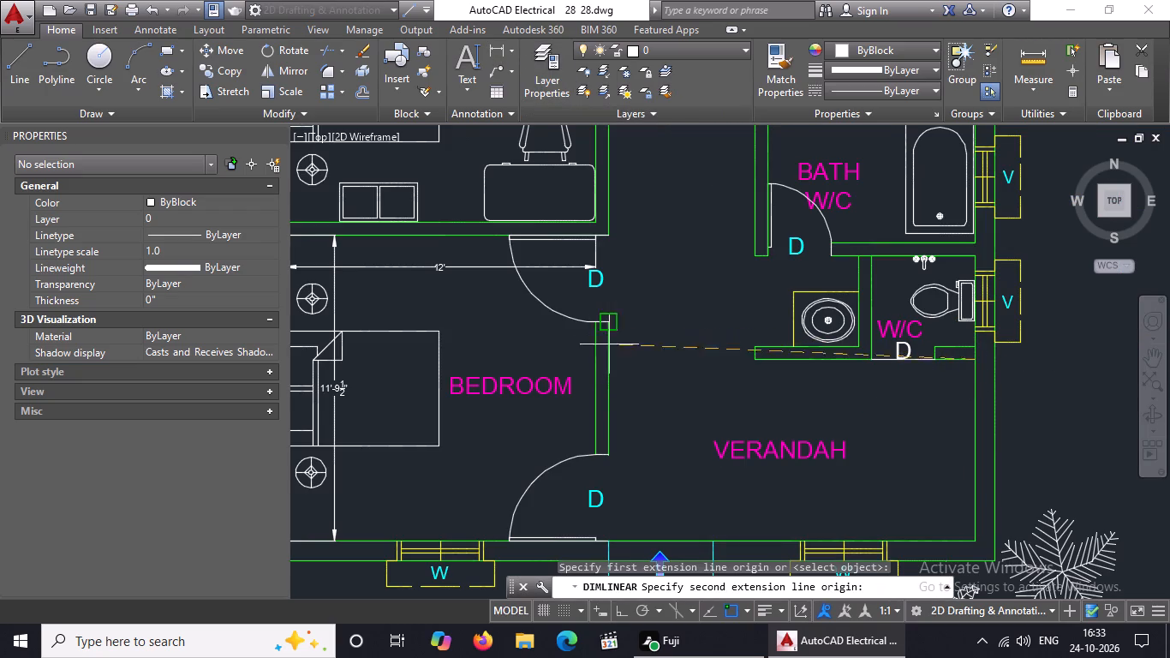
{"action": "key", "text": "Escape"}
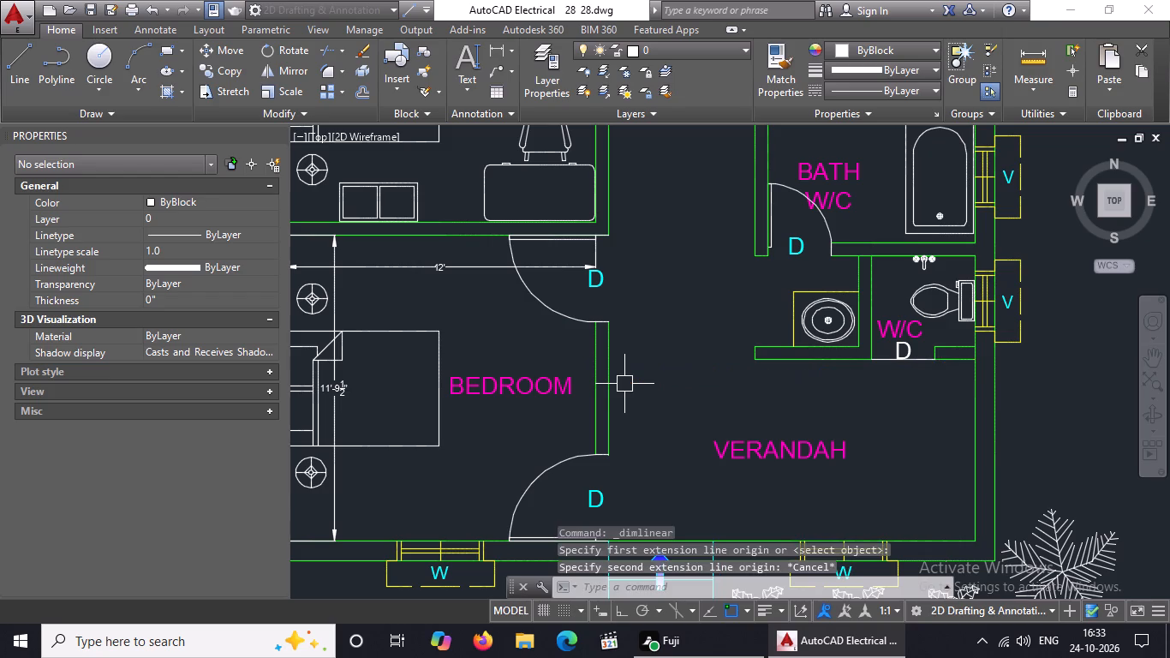
Enable all object snap modes in the drafting settings.
{"action": "type", "text": "OS"}
{"action": "key", "text": "space"}
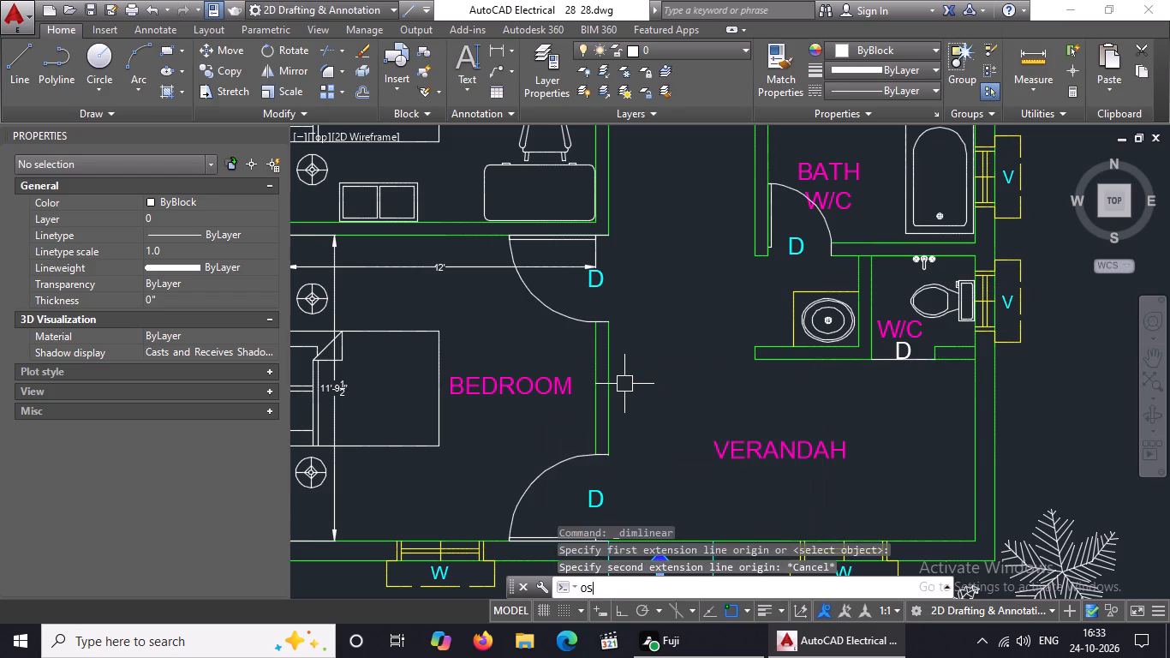
{"action": "left_click", "coordinate": [720, 218]}
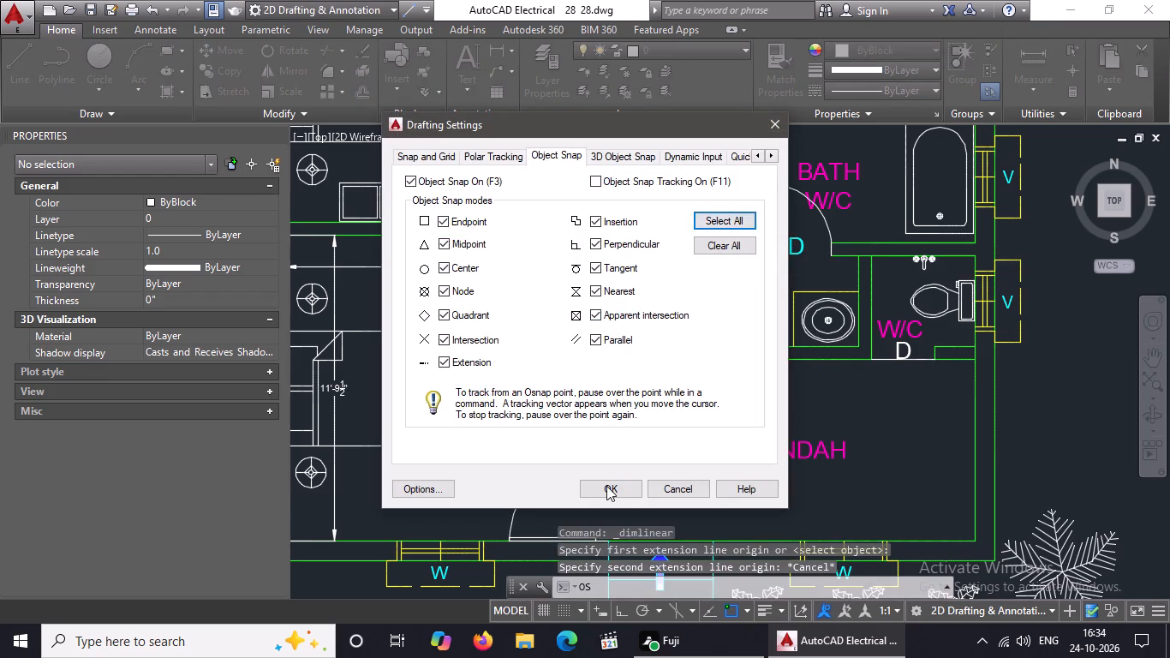
{"action": "left_click", "coordinate": [606, 486]}
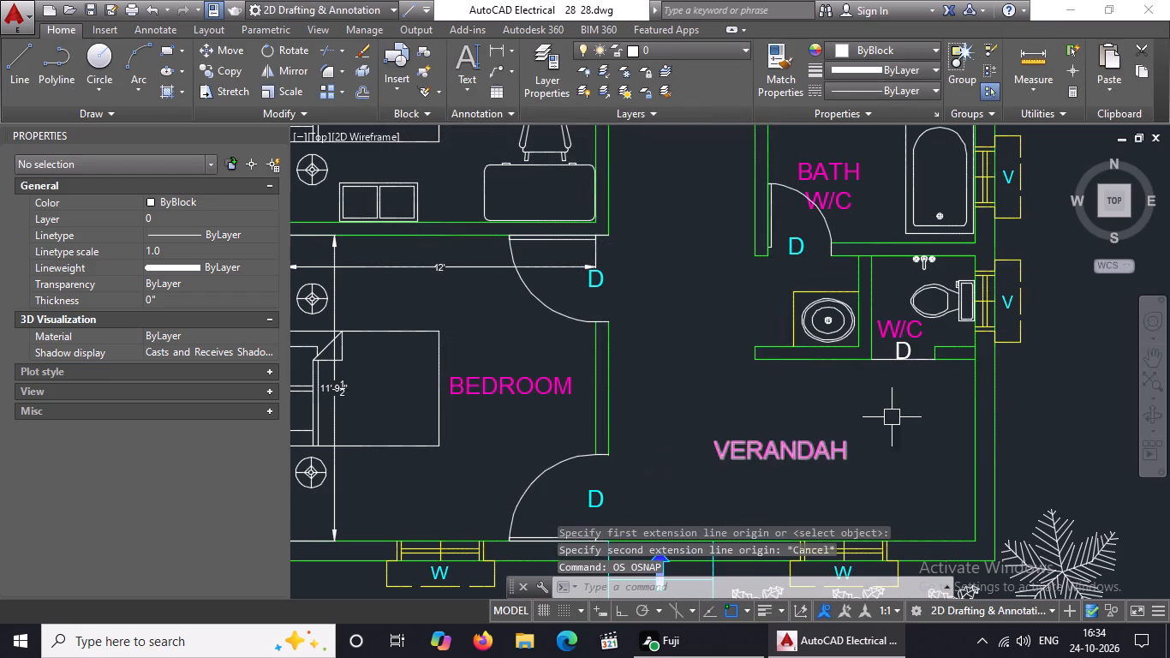
Add a horizontal linear dimension across the verandah from the outer wall below the W/C to the bedroom wall, with its line above the VERANDAH label.
{"action": "left_click", "coordinate": [496, 50]}
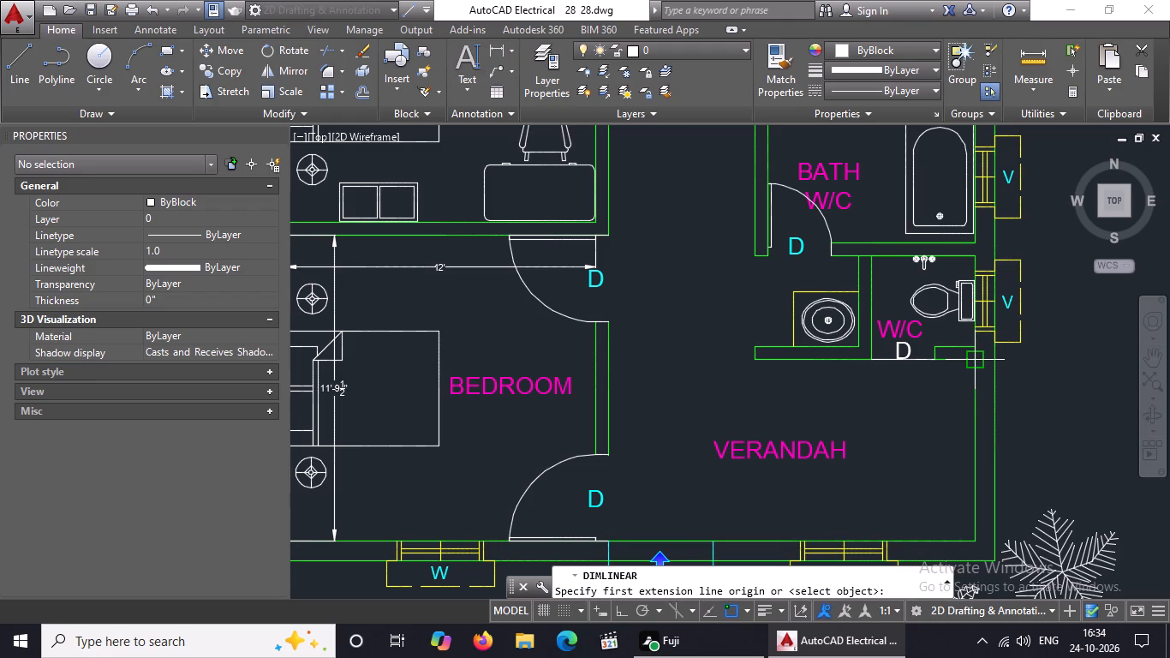
{"action": "left_click_drag", "start_coordinate": [976, 362], "coordinate": [958, 369]}
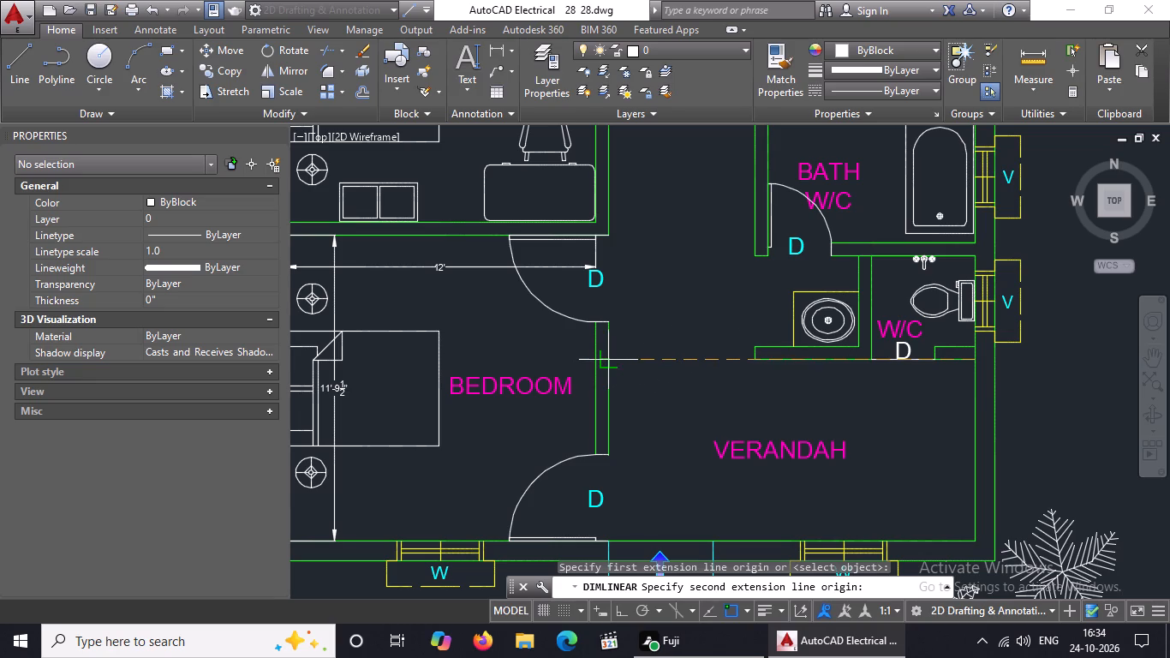
{"action": "left_click", "coordinate": [605, 361]}
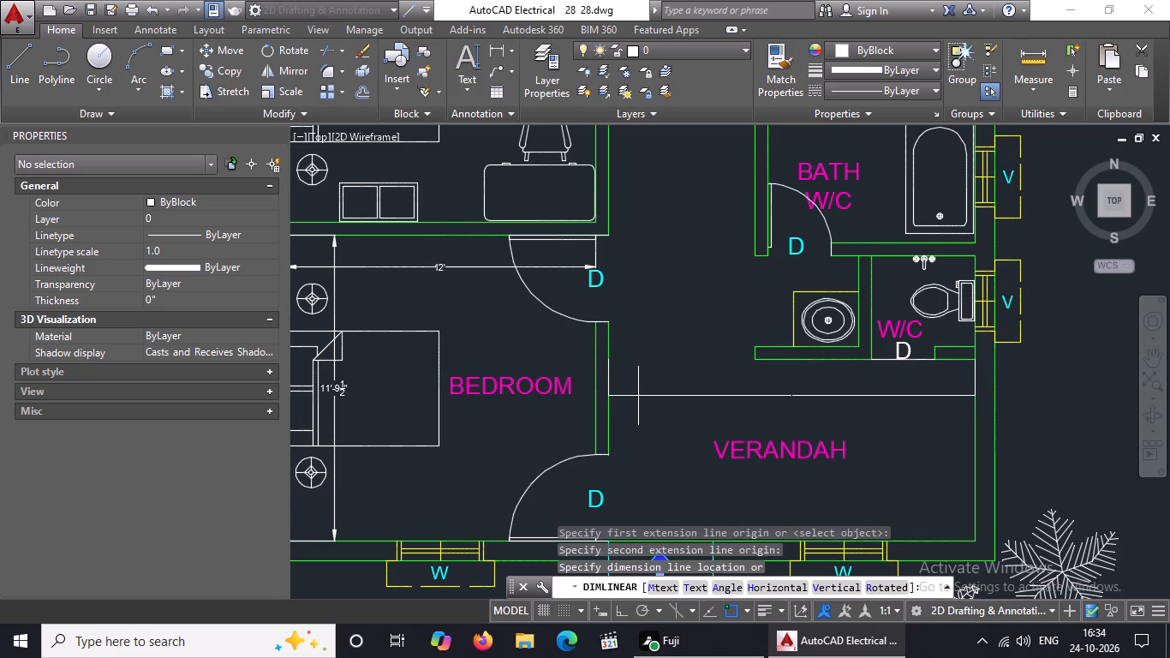
{"action": "left_click", "coordinate": [636, 391]}
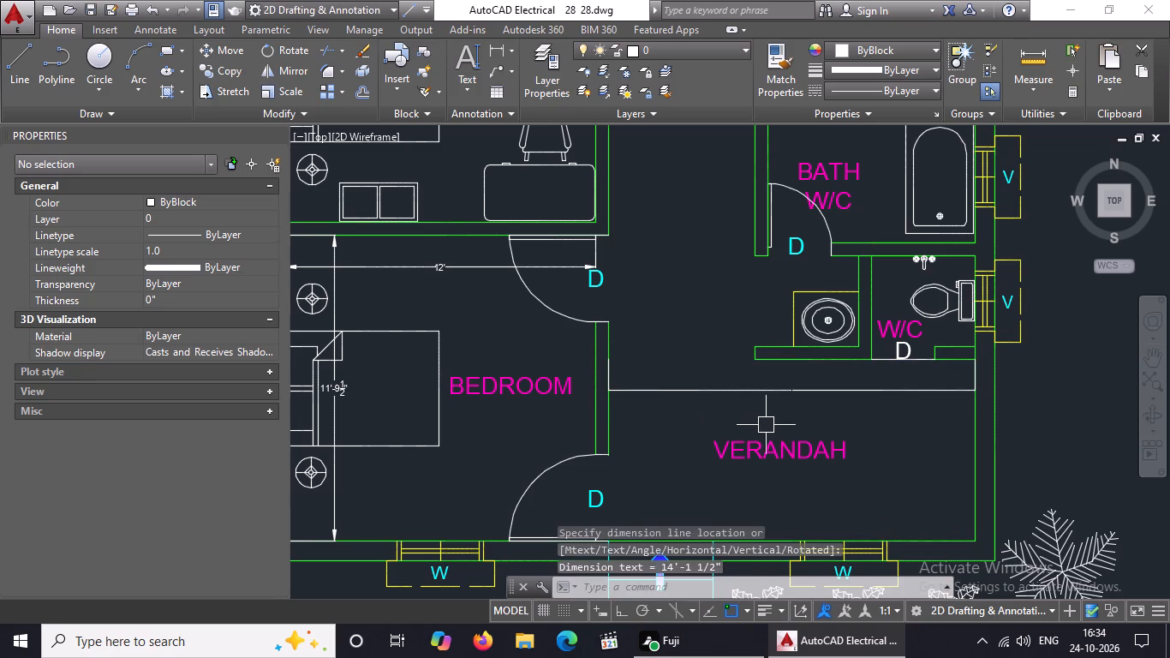
{"action": "key", "text": "Escape"}
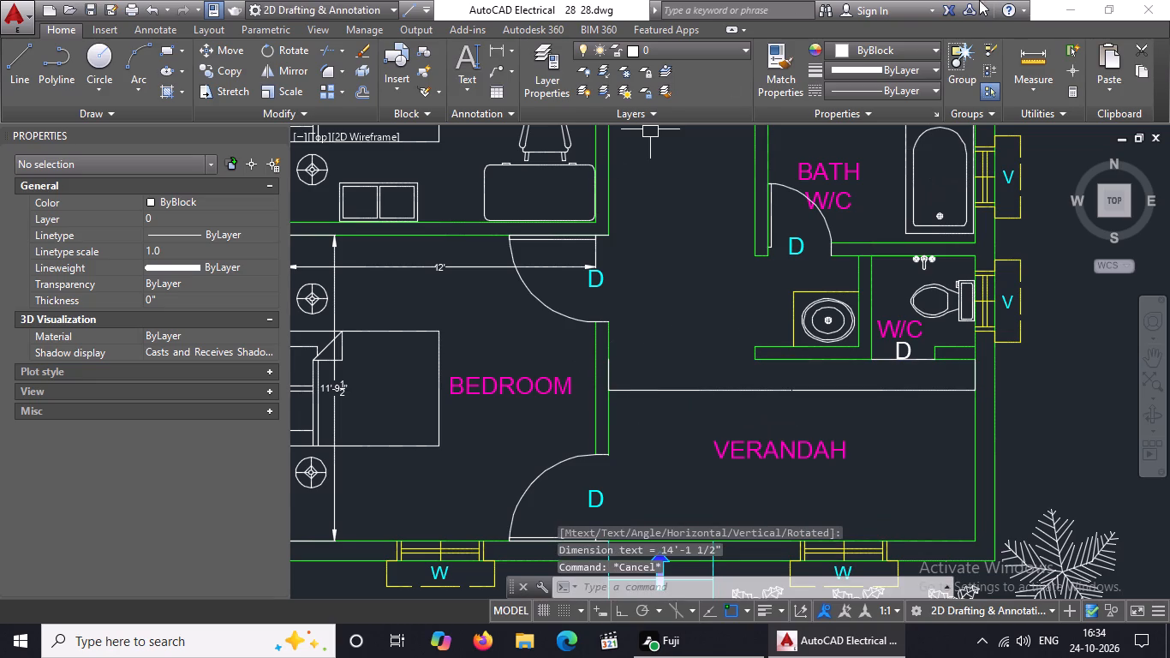
Add a vertical linear dimension along the verandah's outer side wall, from the W/C wall corner to the lower inner corner, with its line just inside.
{"action": "left_click", "coordinate": [494, 54]}
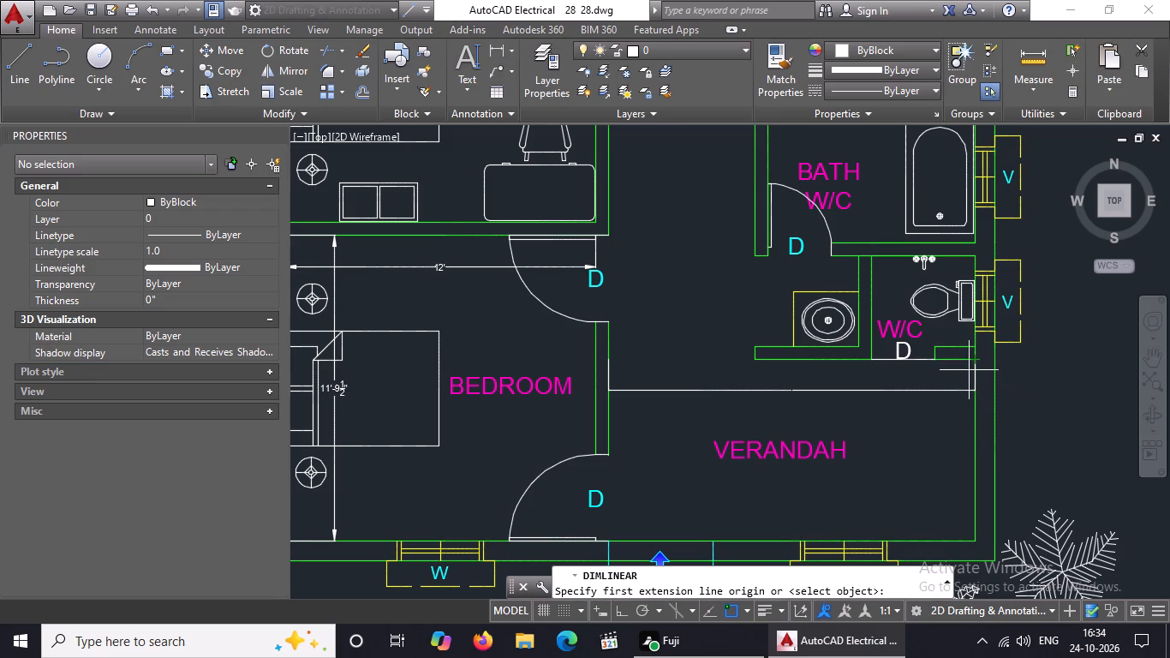
{"action": "left_click", "coordinate": [975, 362]}
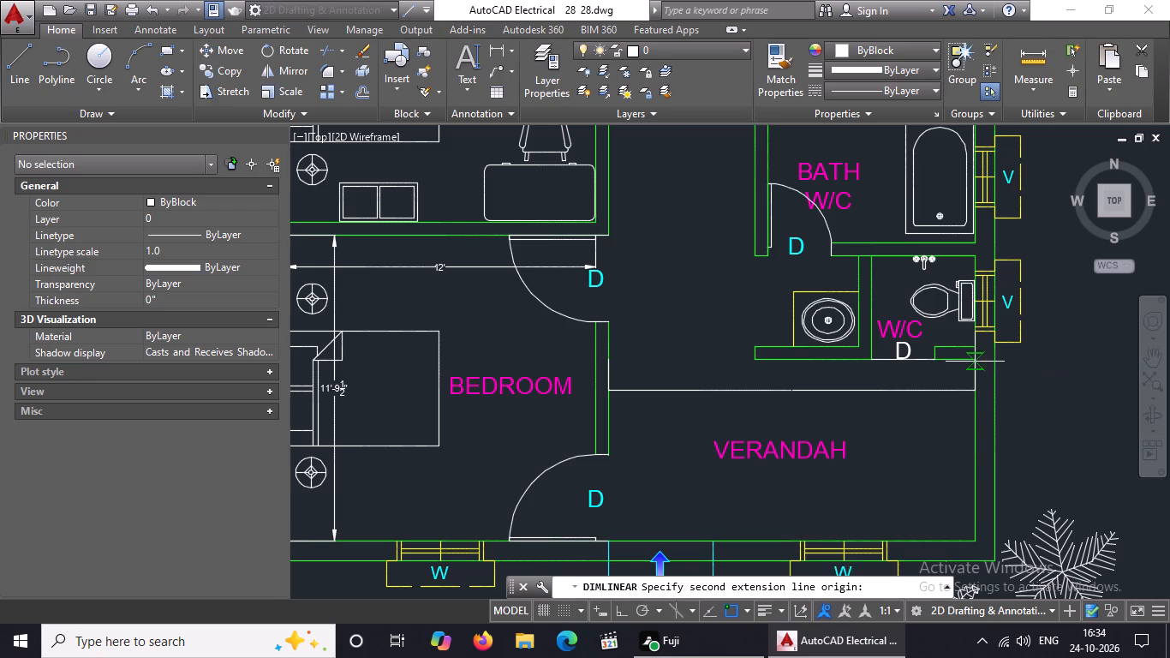
{"action": "left_click", "coordinate": [977, 545]}
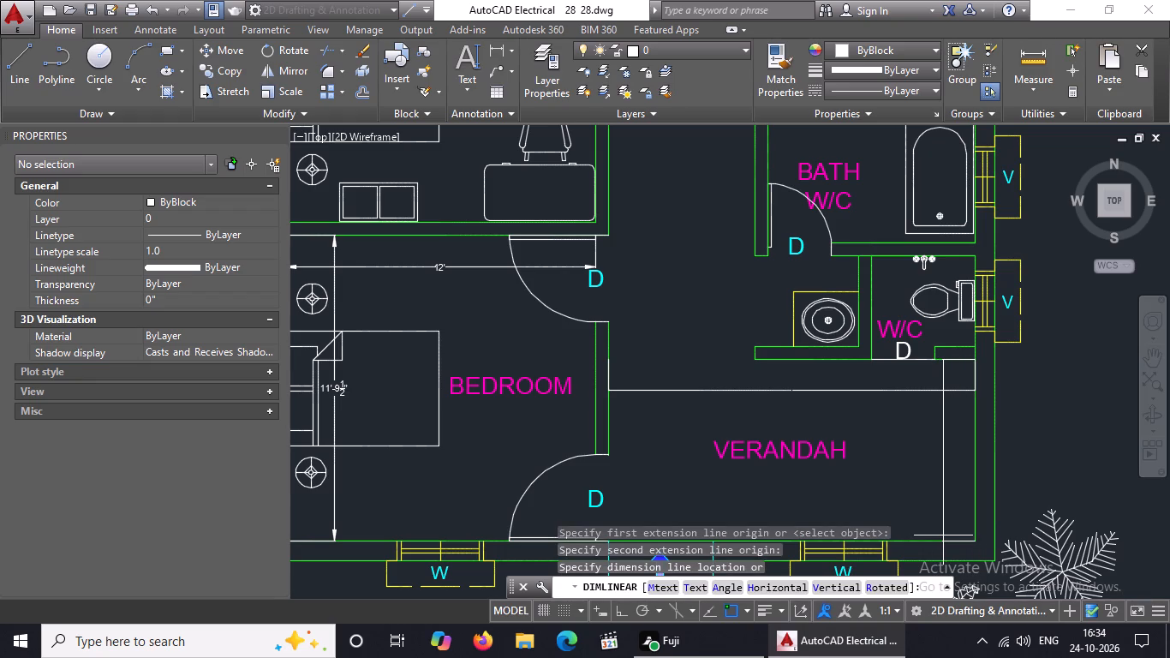
{"action": "left_click", "coordinate": [944, 535]}
Set the arrow size of the verandah's vertical dimension to 5".
{"action": "scroll", "coordinate": [958, 518], "scroll_direction": "down", "scroll_amount": 3}
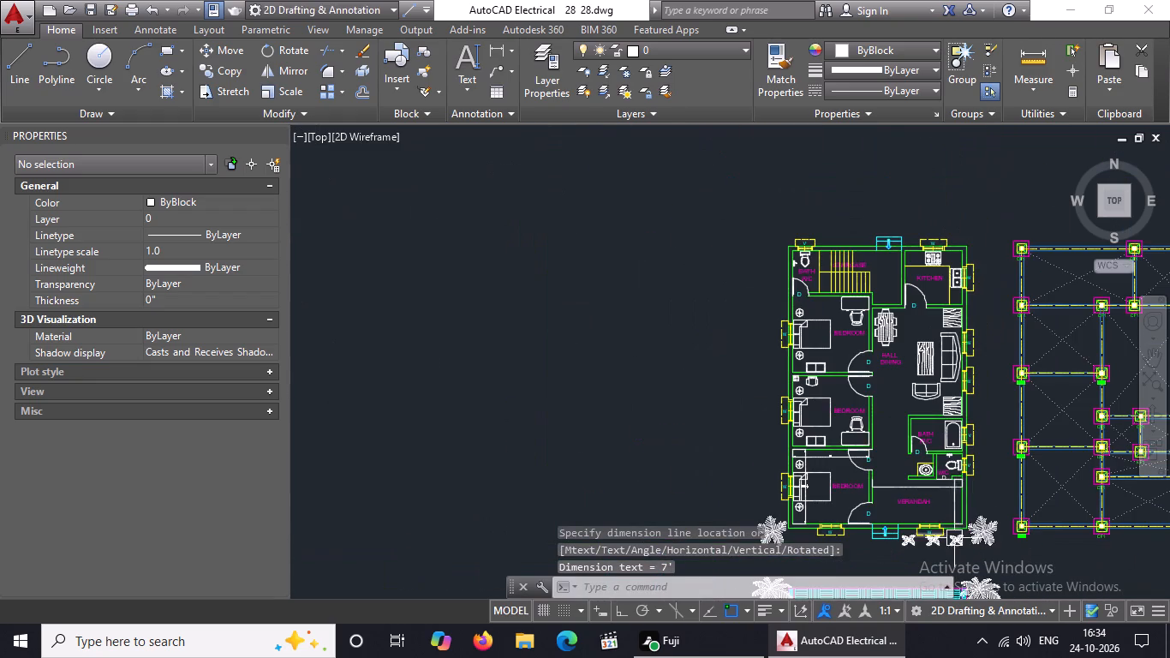
{"action": "scroll", "coordinate": [954, 537], "scroll_direction": "up", "scroll_amount": 3}
{"action": "left_click", "coordinate": [951, 472]}
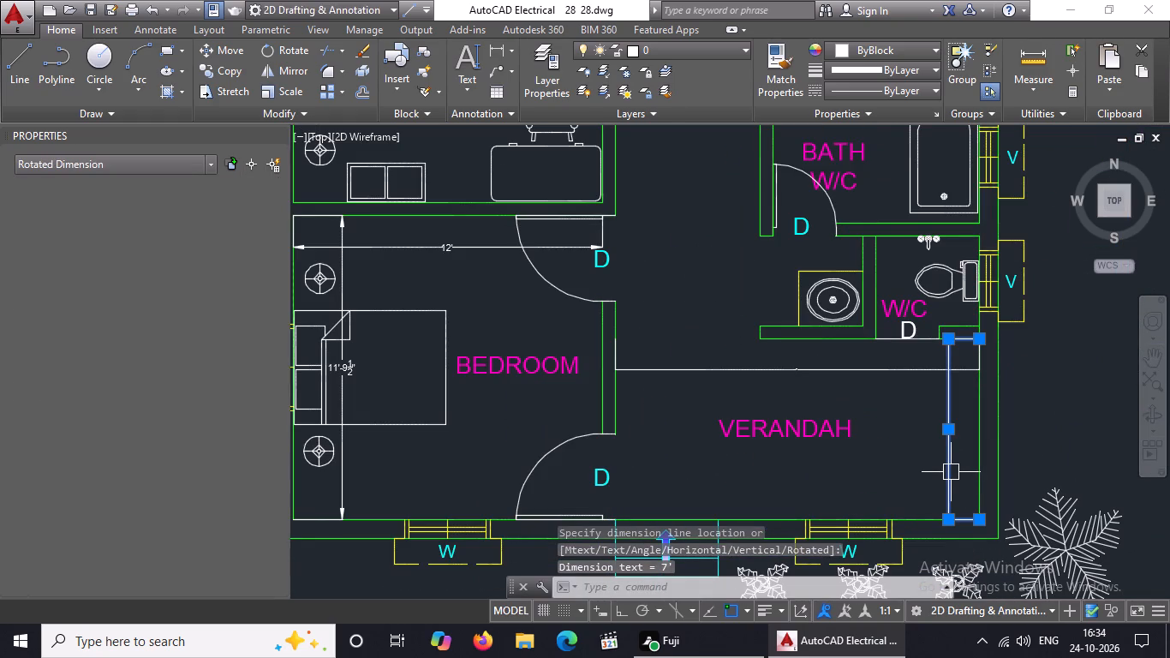
{"action": "left_click", "coordinate": [202, 458]}
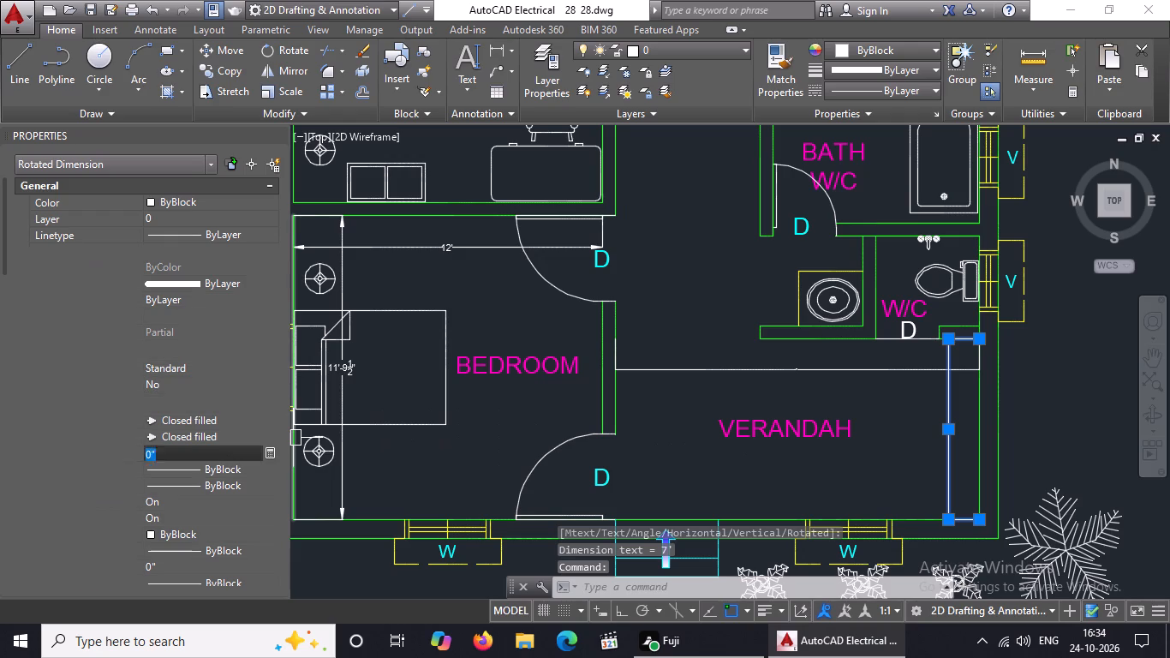
{"action": "key", "text": "BackSpace"}
{"action": "key", "text": "BackSpace"}
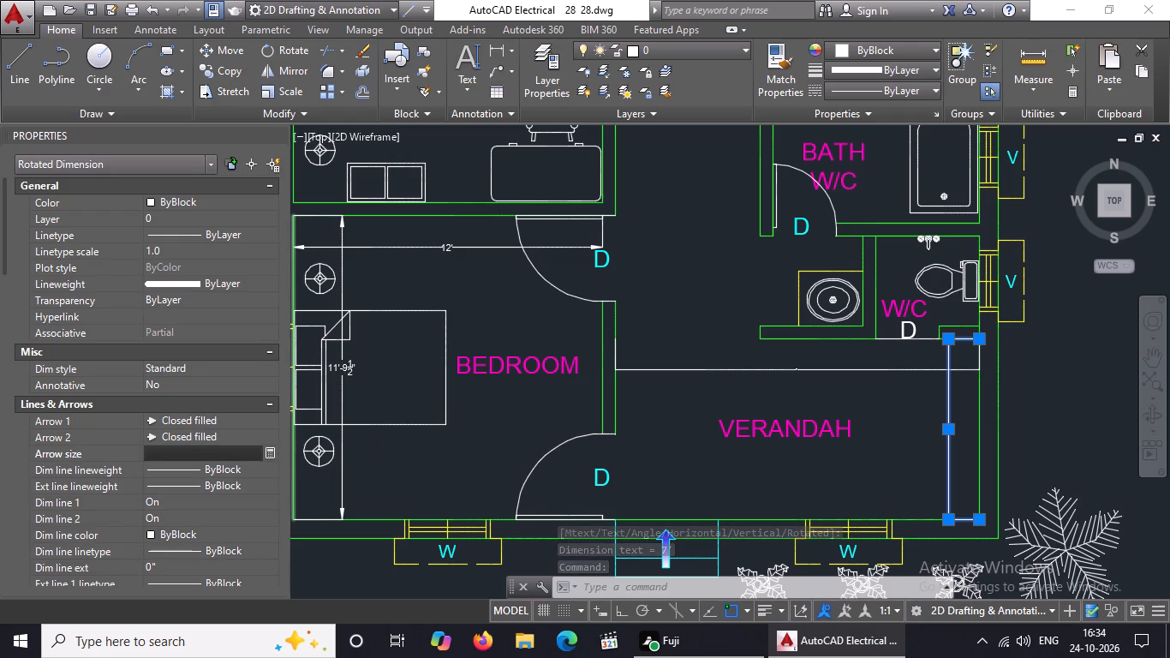
{"action": "type", "text": "5\""}
{"action": "key", "text": "Return"}
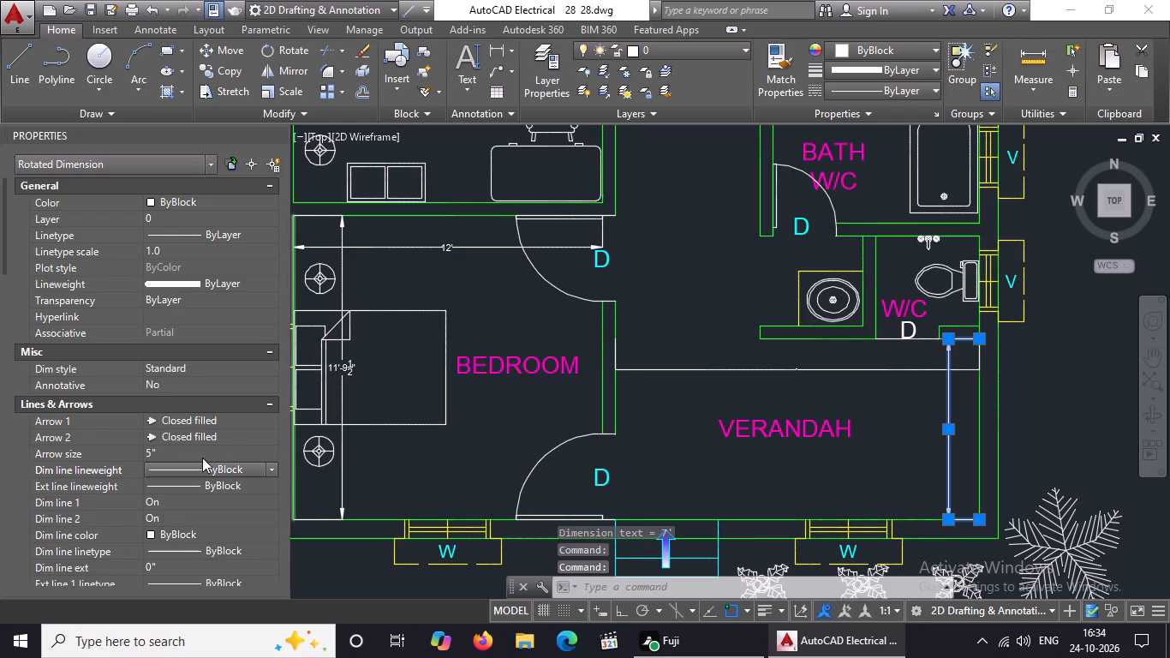
Set the text height of the verandah's vertical dimension to 3" and clear the selection.
{"action": "scroll", "coordinate": [202, 458], "scroll_direction": "down", "scroll_amount": 3}
{"action": "left_click", "coordinate": [175, 482]}
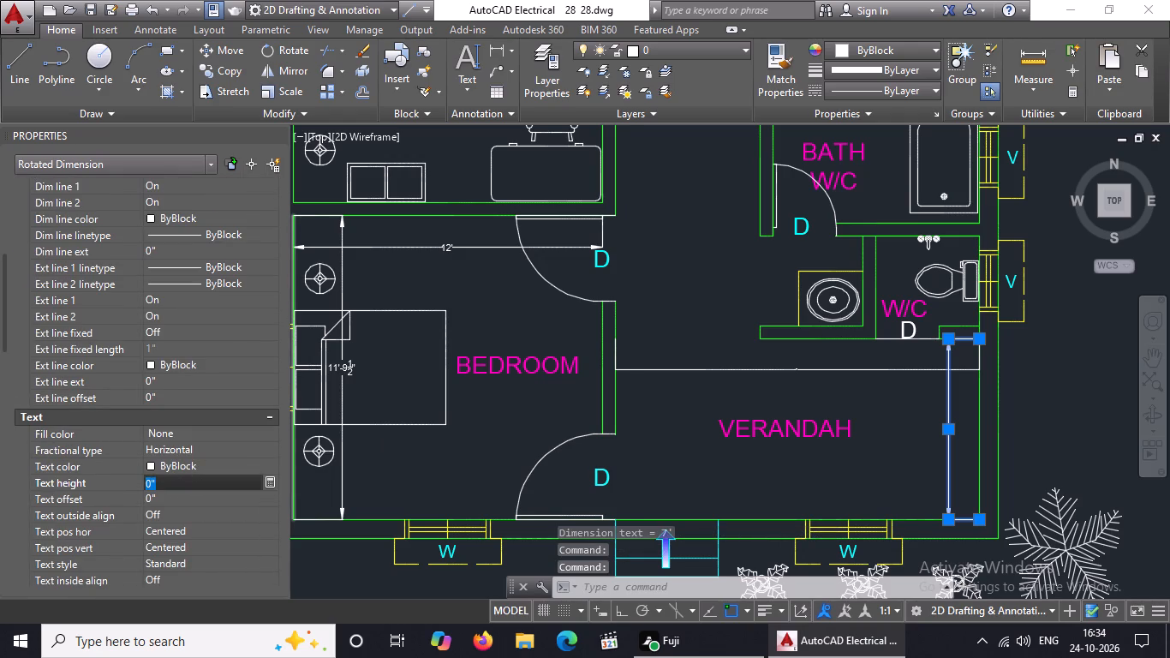
{"action": "key", "text": "BackSpace"}
{"action": "key", "text": "BackSpace"}
{"action": "key", "text": "BackSpace"}
{"action": "type", "text": "3\""}
{"action": "key", "text": "Return"}
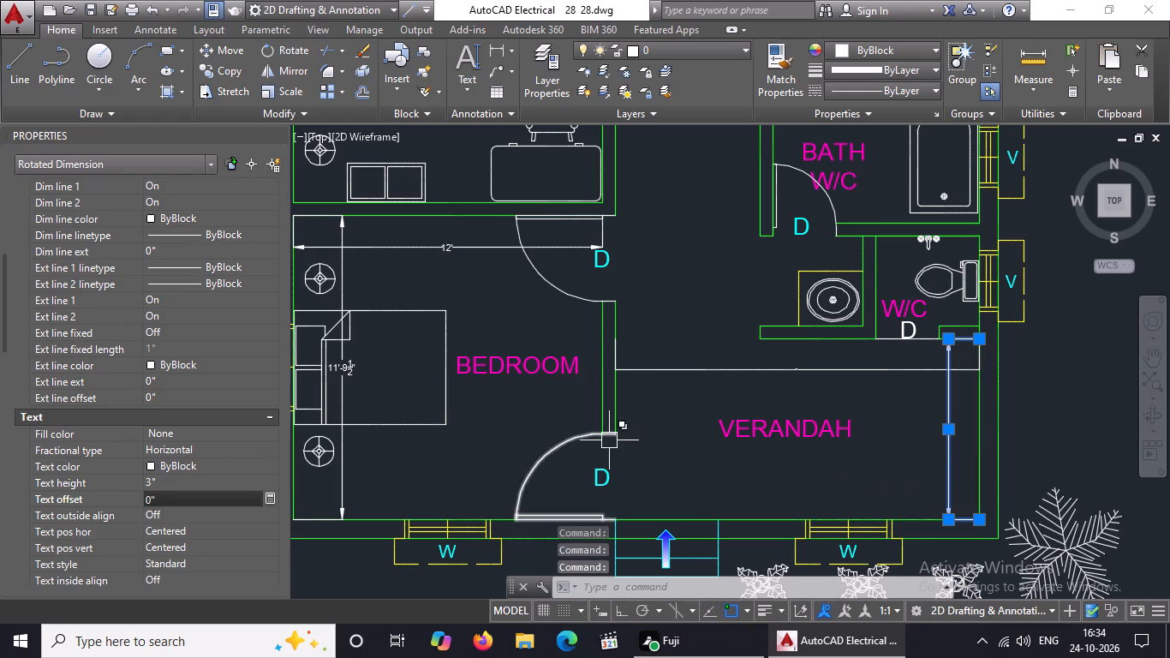
{"action": "key", "text": "Escape"}
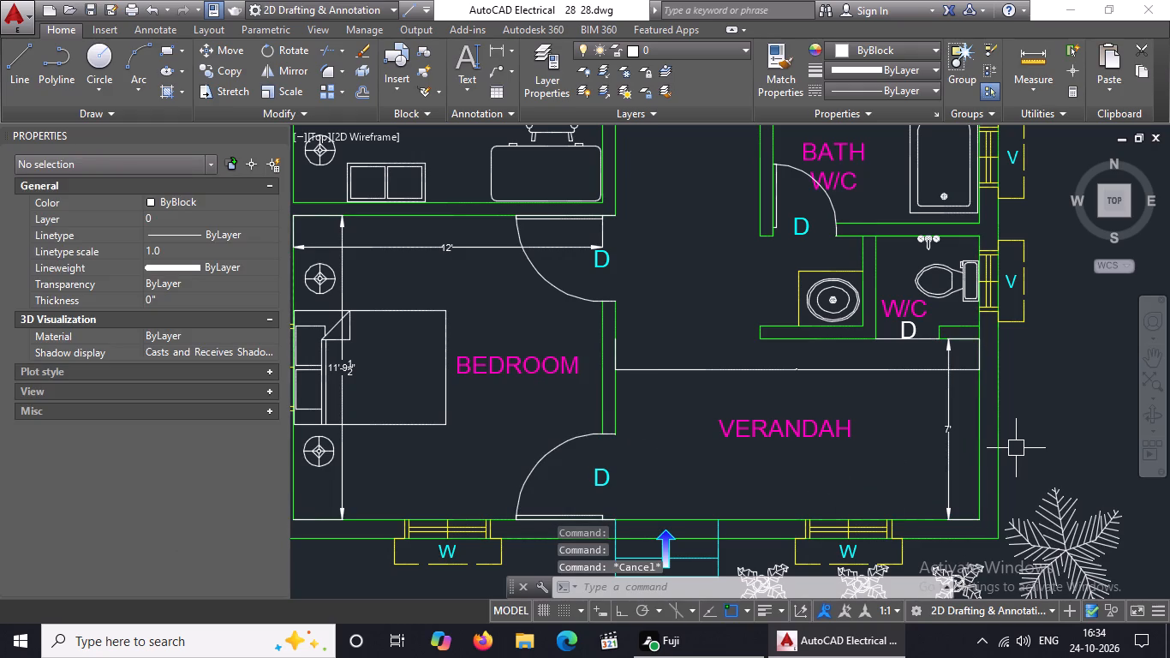
Set the arrow size of the verandah's horizontal dimension to 5".
{"action": "left_click", "coordinate": [920, 375]}
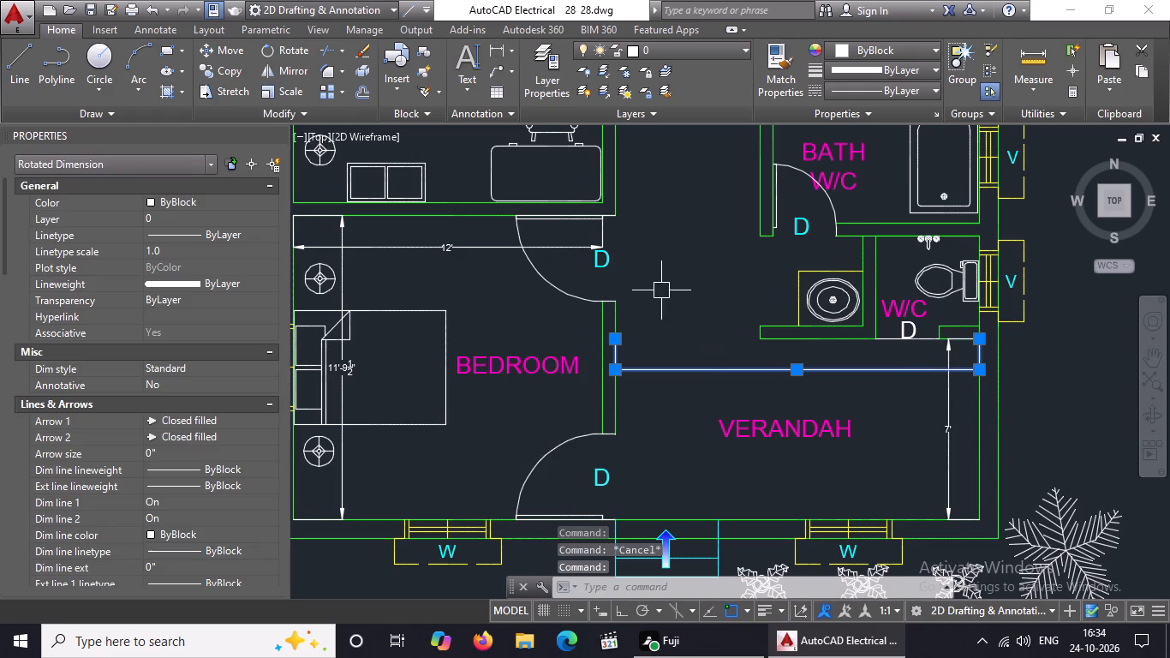
{"action": "left_click", "coordinate": [188, 451]}
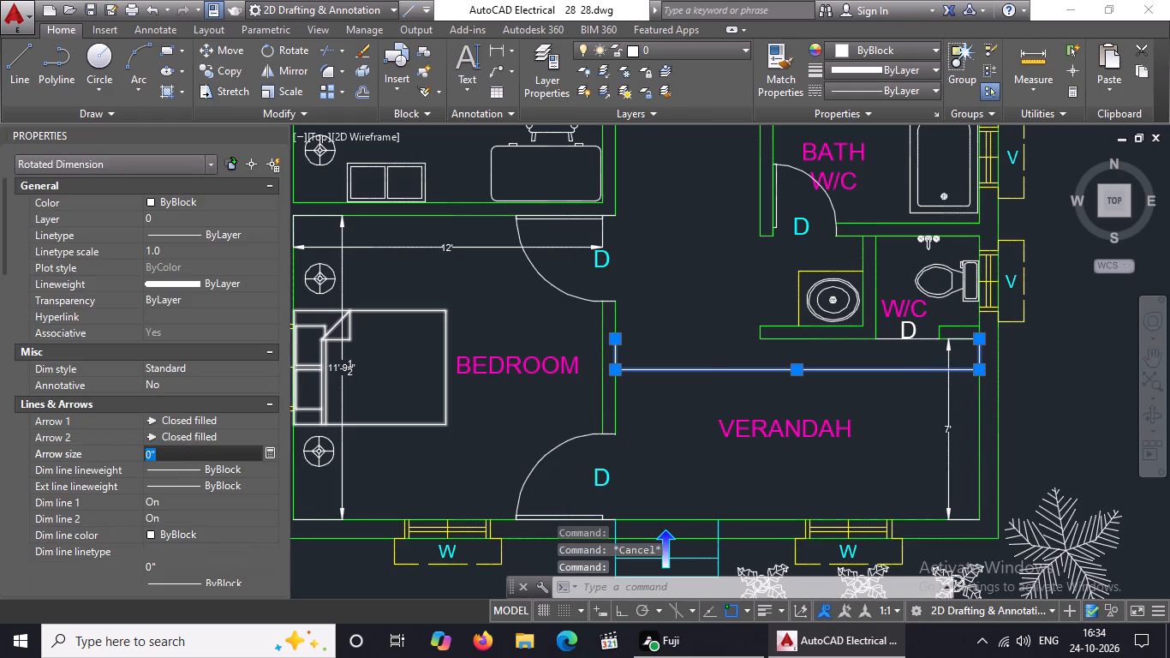
{"action": "key", "text": "BackSpace"}
{"action": "key", "text": "BackSpace"}
{"action": "key", "text": "BackSpace"}
{"action": "type", "text": "5\""}
{"action": "key", "text": "Return"}
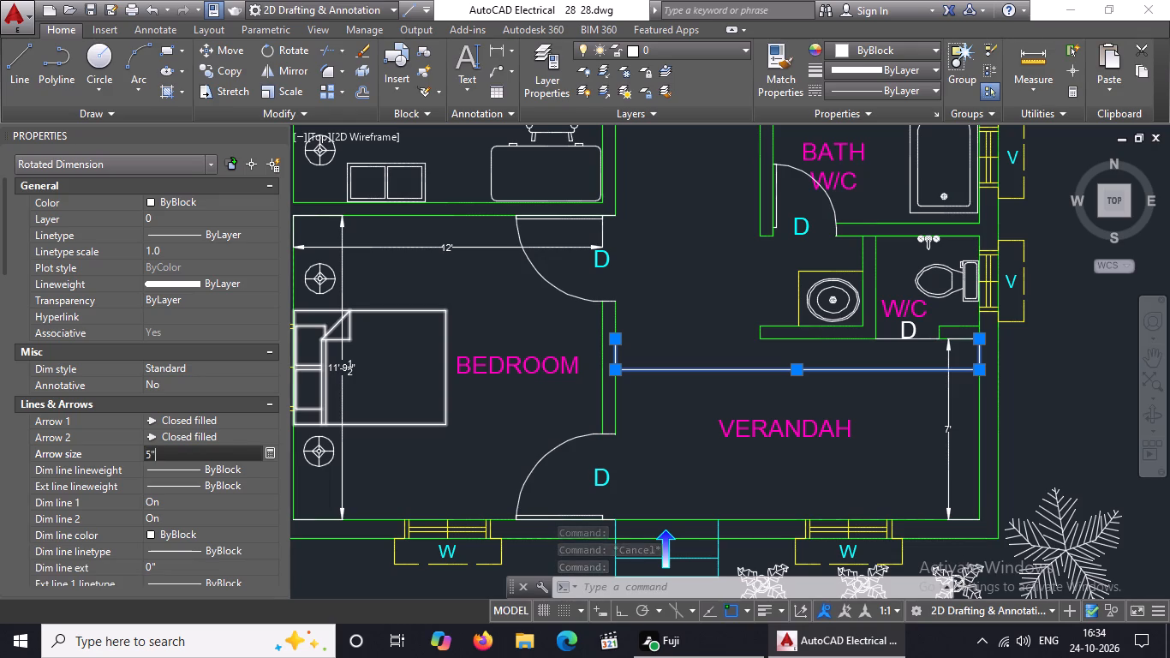
Set the text height of the verandah's horizontal dimension to 3" and clear the selection.
{"action": "scroll", "coordinate": [206, 456], "scroll_direction": "down", "scroll_amount": 4}
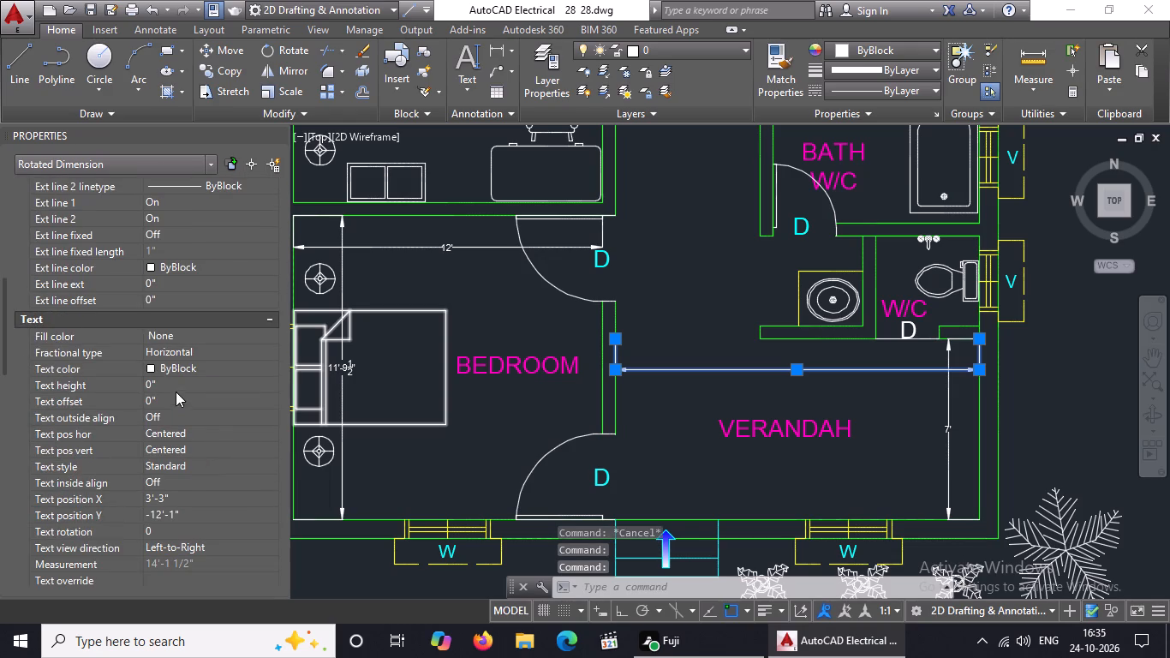
{"action": "left_click", "coordinate": [175, 381]}
{"action": "key", "text": "BackSpace"}
{"action": "key", "text": "BackSpace"}
{"action": "key", "text": "BackSpace"}
{"action": "key", "text": "BackSpace"}
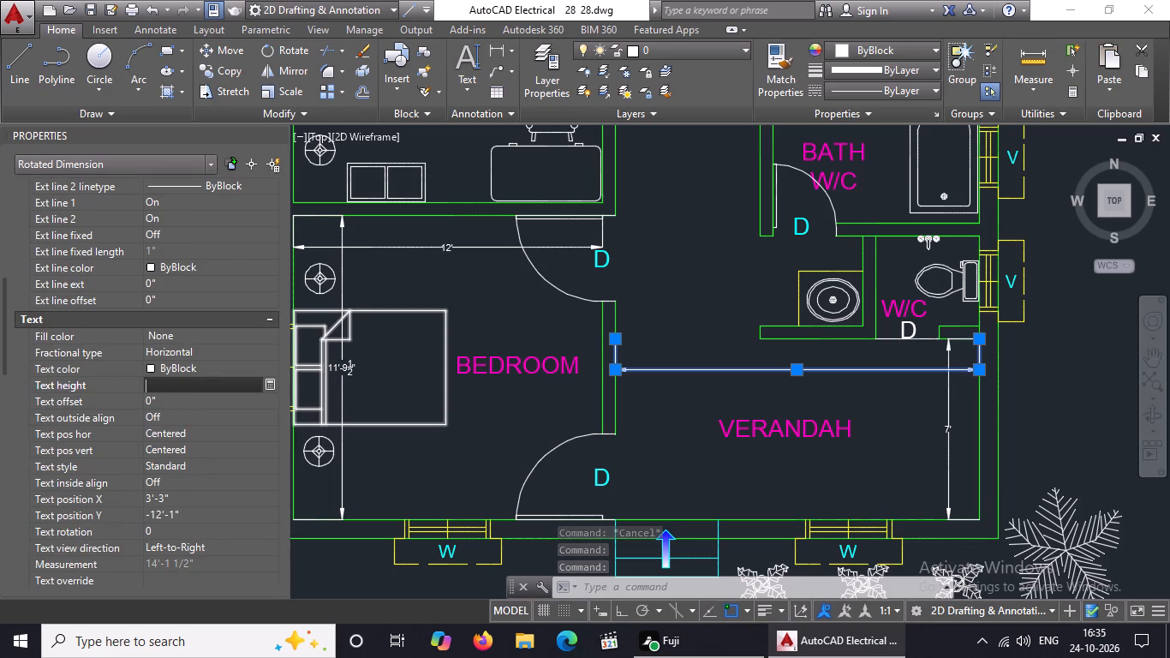
{"action": "key", "text": "3"}
{"action": "key", "text": "shift+quotedbl"}
{"action": "key", "text": "Return"}
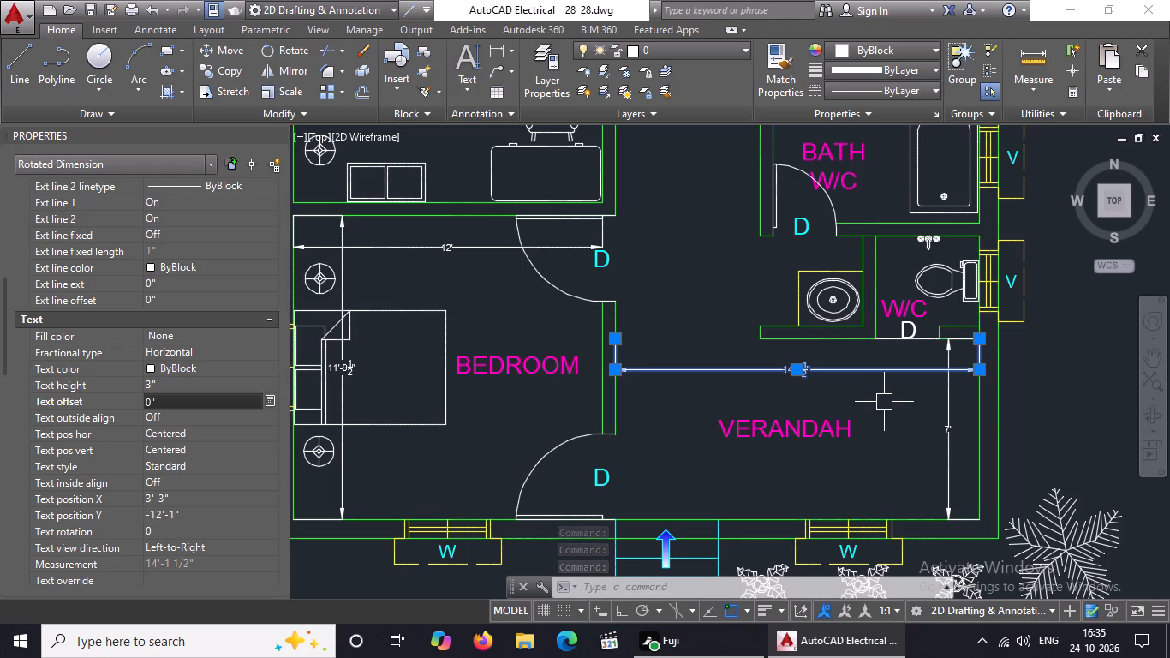
{"action": "key", "text": "Escape"}
{"action": "key", "text": "Escape"}
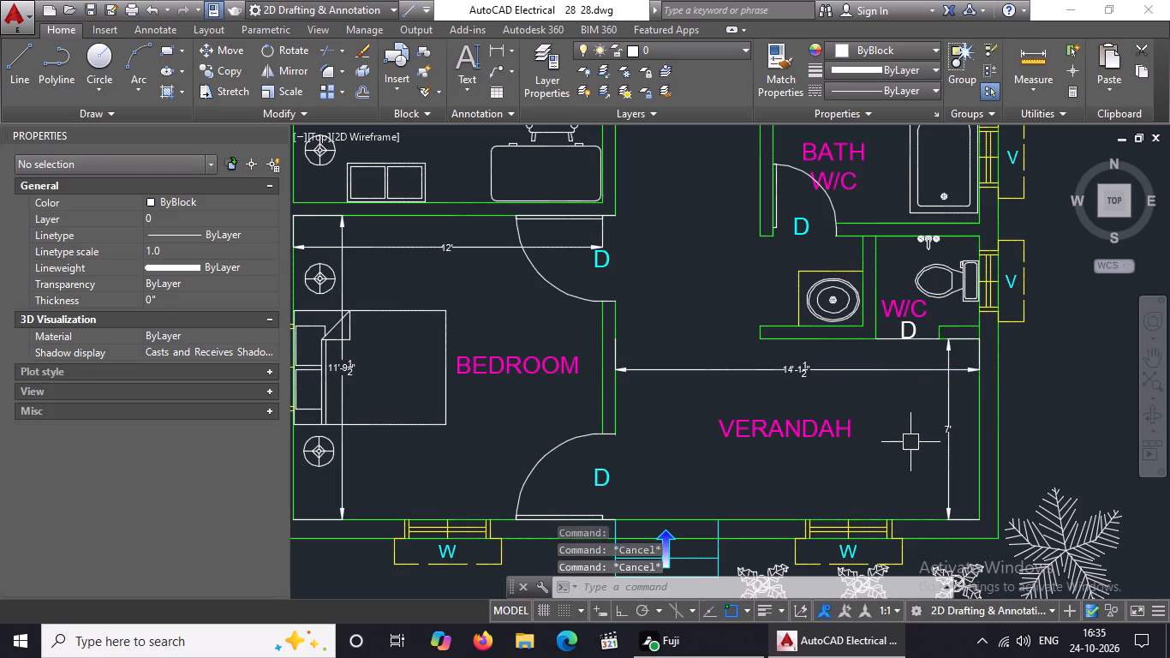
Add a horizontal linear dimension between the small W/C's two upper inner corners, placing its line just below the upper wall.
{"action": "scroll", "coordinate": [882, 396], "scroll_direction": "down", "scroll_amount": 1}
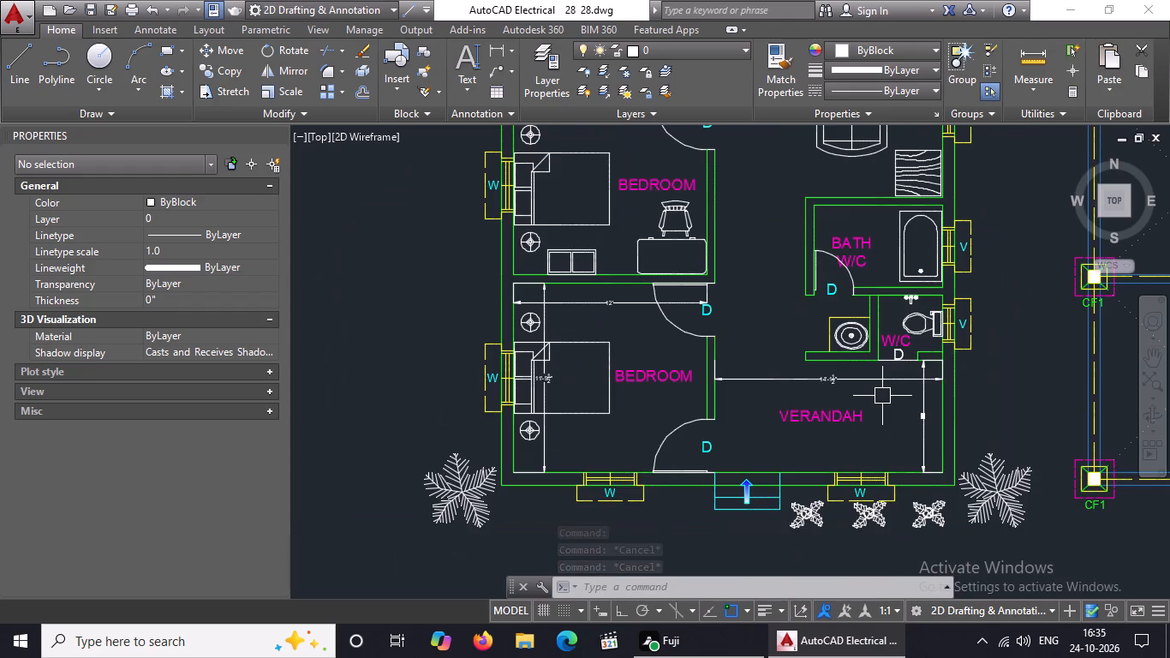
{"action": "scroll", "coordinate": [907, 301], "scroll_direction": "up", "scroll_amount": 1}
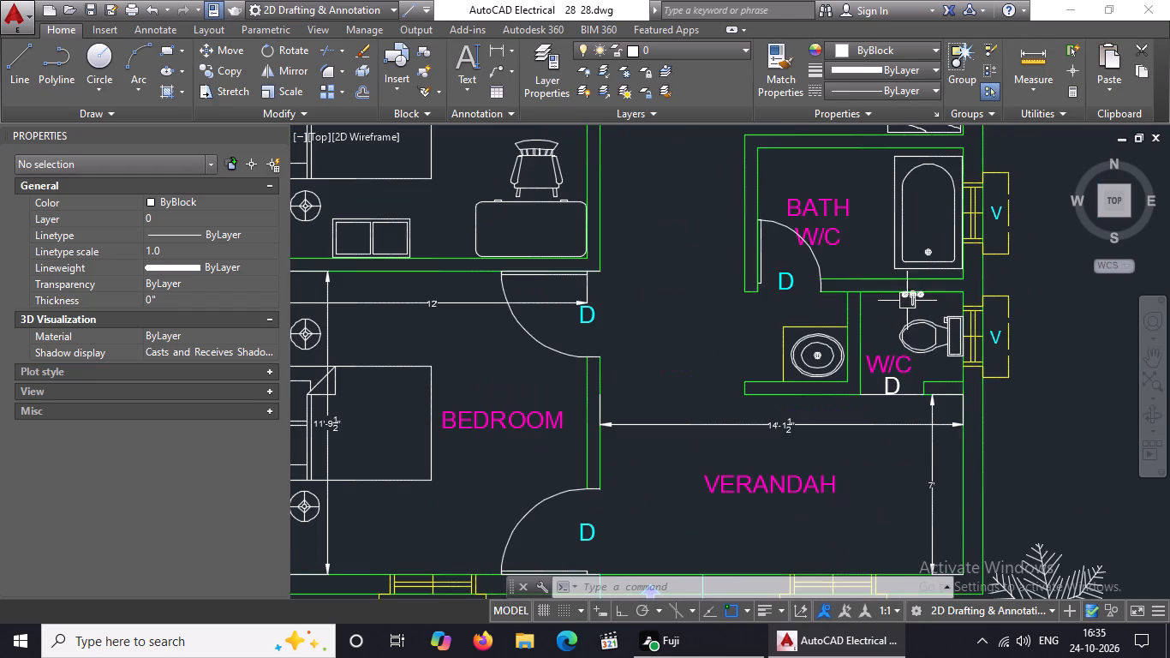
{"action": "left_click", "coordinate": [495, 42]}
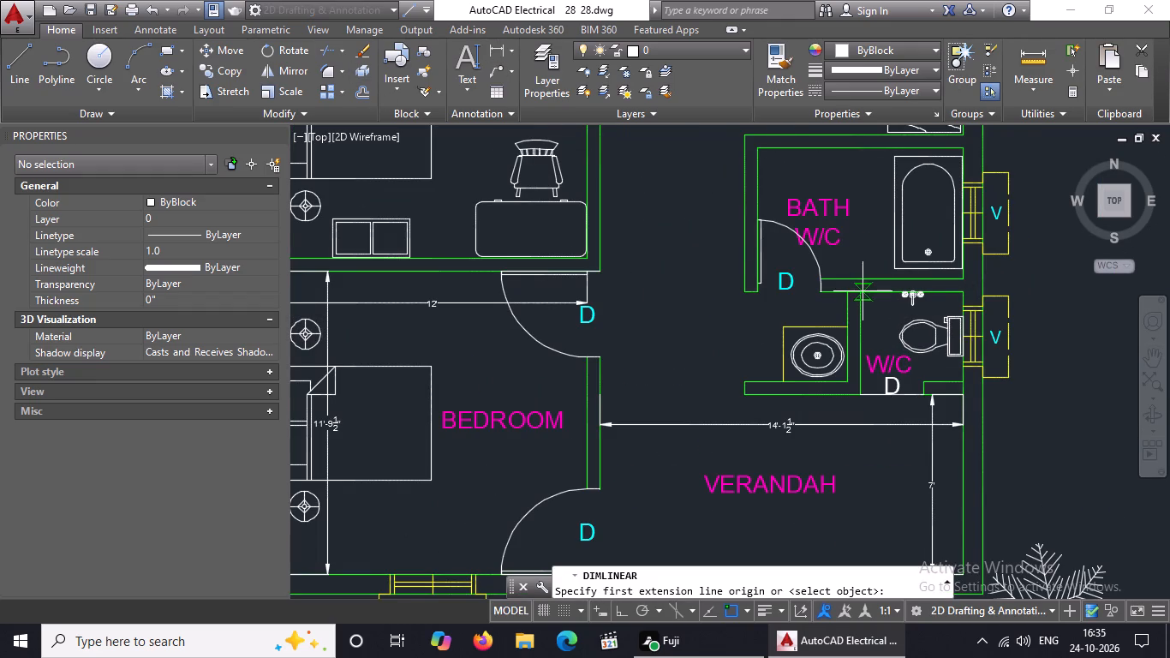
{"action": "left_click", "coordinate": [858, 291]}
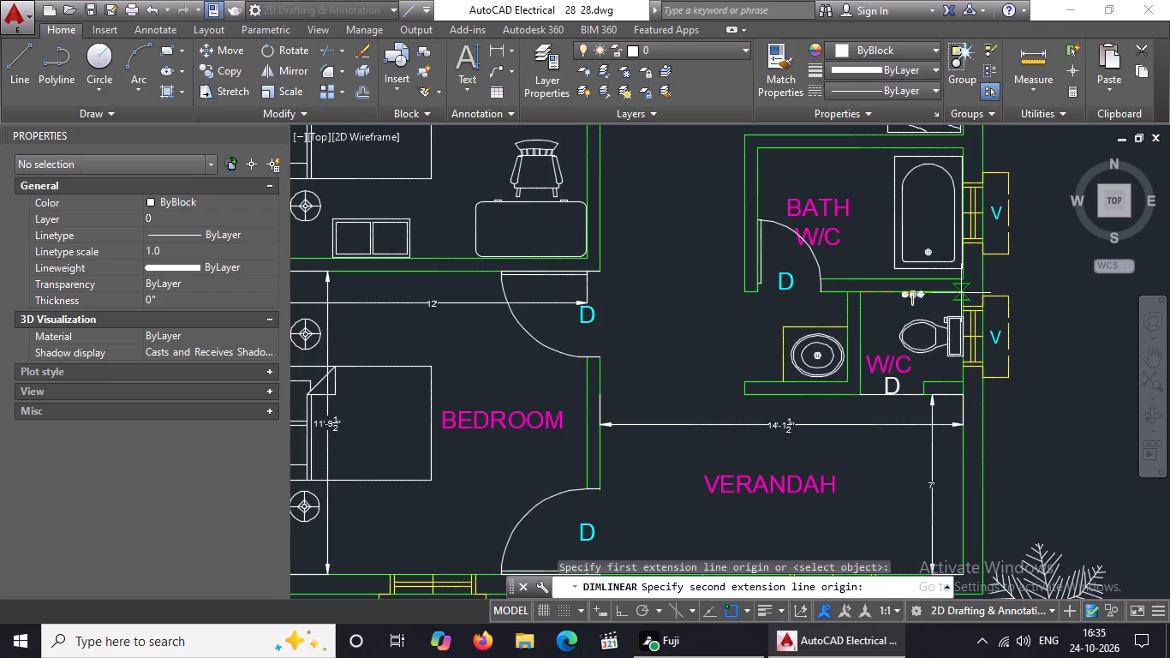
{"action": "left_click", "coordinate": [964, 294]}
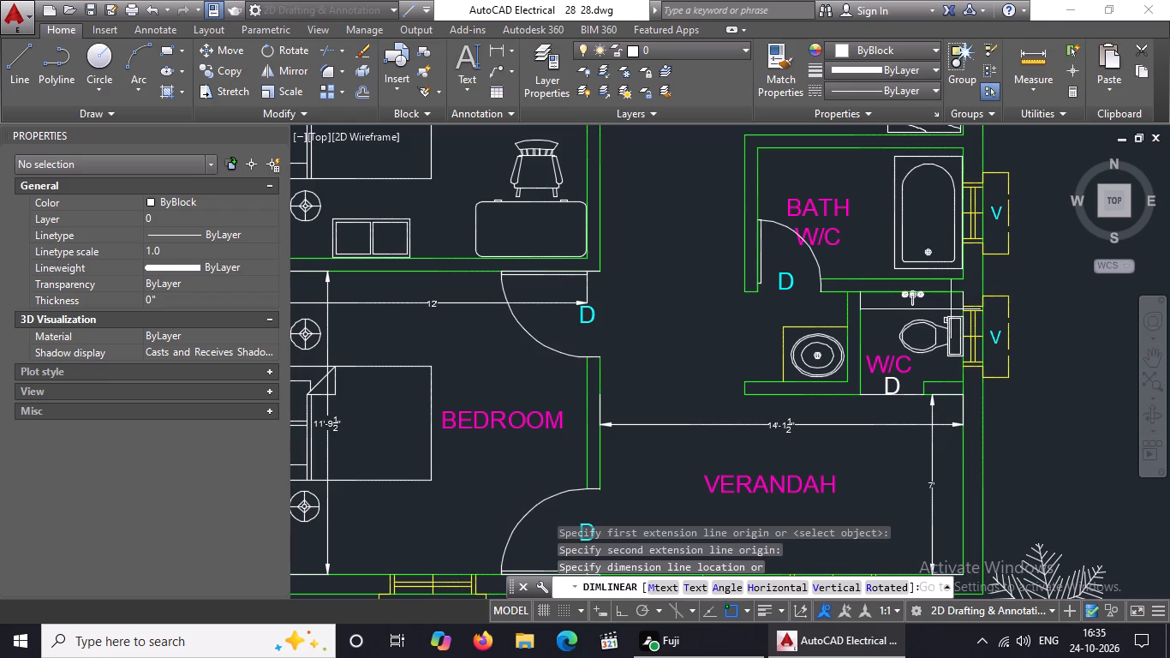
{"action": "left_click", "coordinate": [951, 309]}
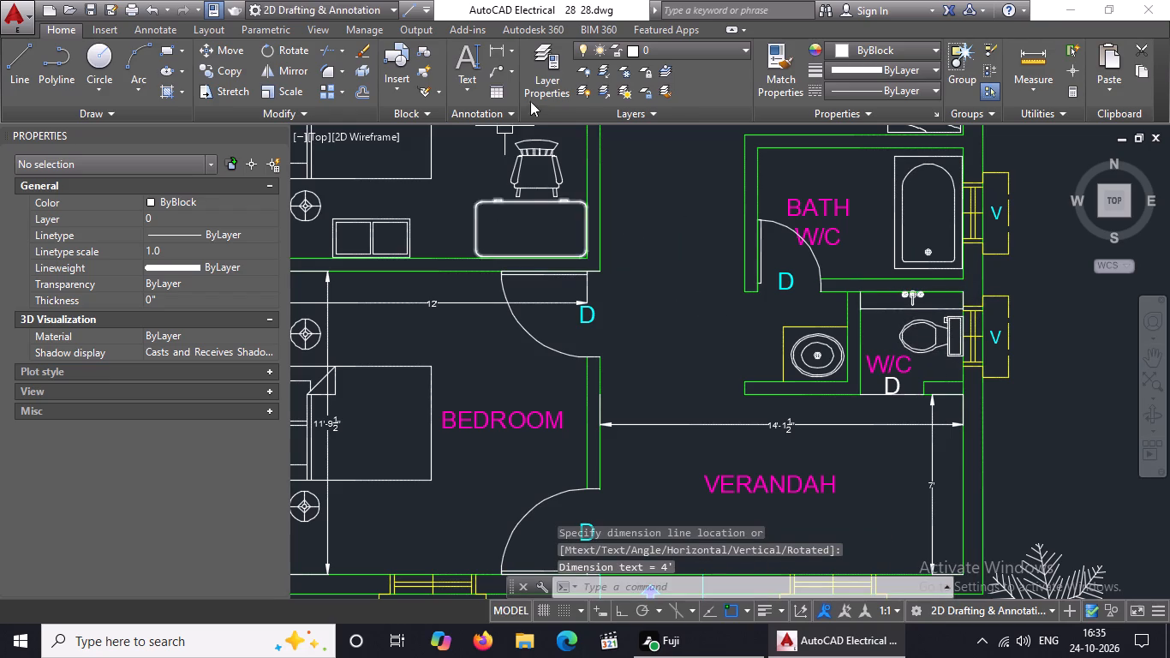
Add a vertical linear dimension between the small W/C's upper and lower corners on its door-side wall, placing its line just inside that wall.
{"action": "left_click_drag", "start_coordinate": [494, 45], "coordinate": [503, 54]}
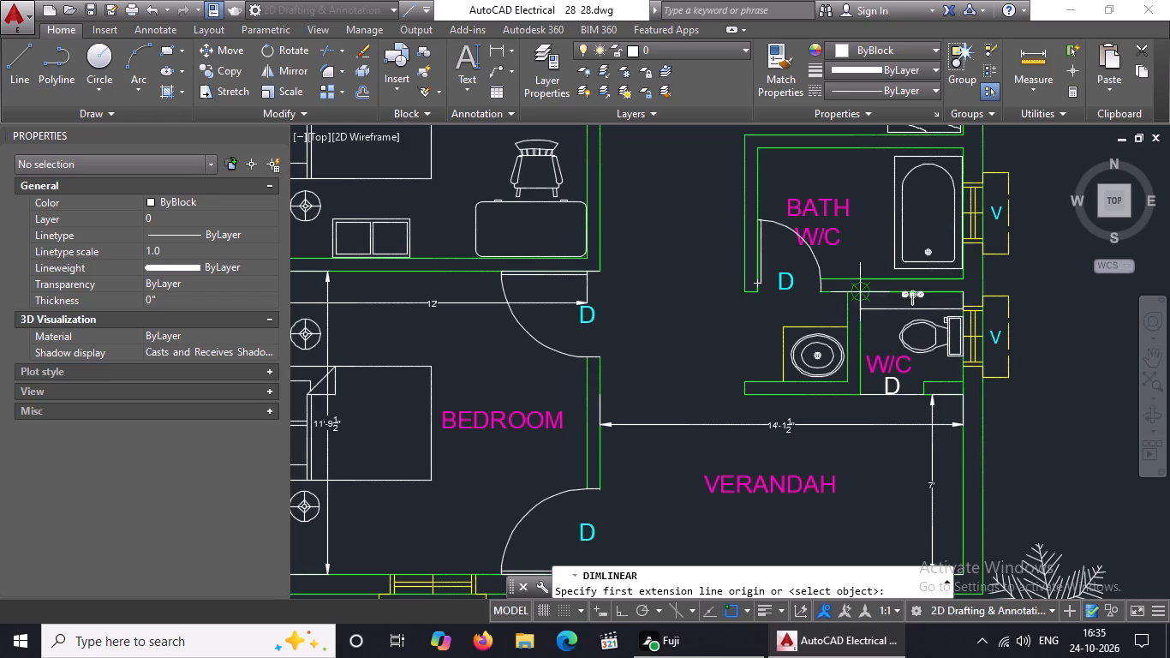
{"action": "left_click", "coordinate": [861, 286]}
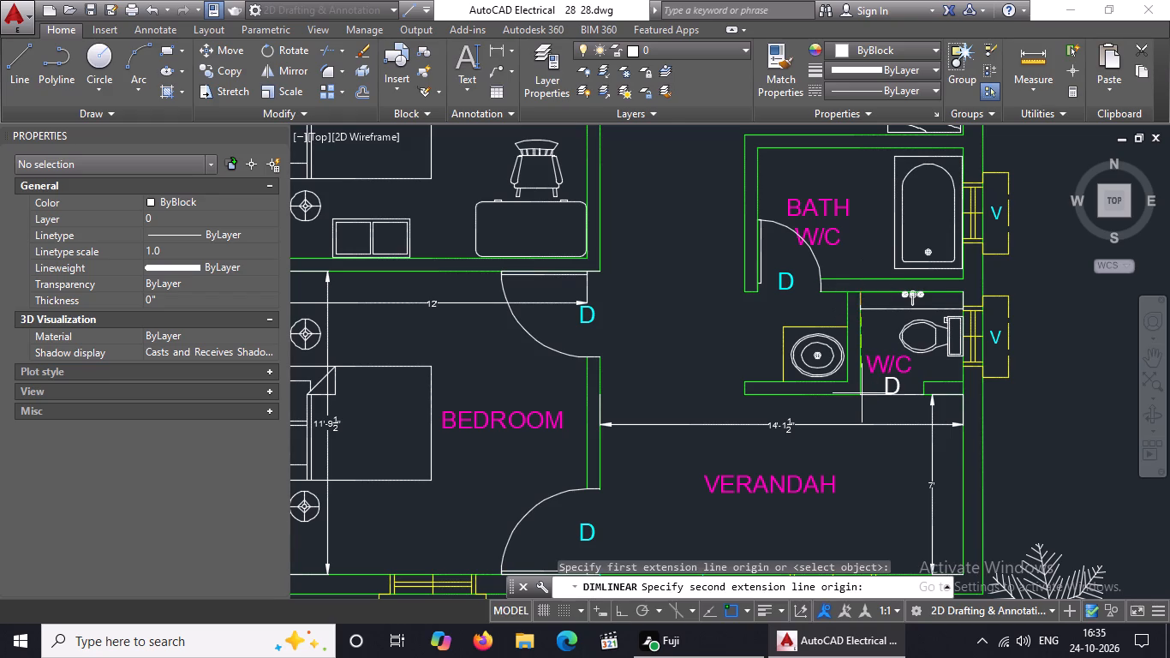
{"action": "left_click", "coordinate": [861, 394]}
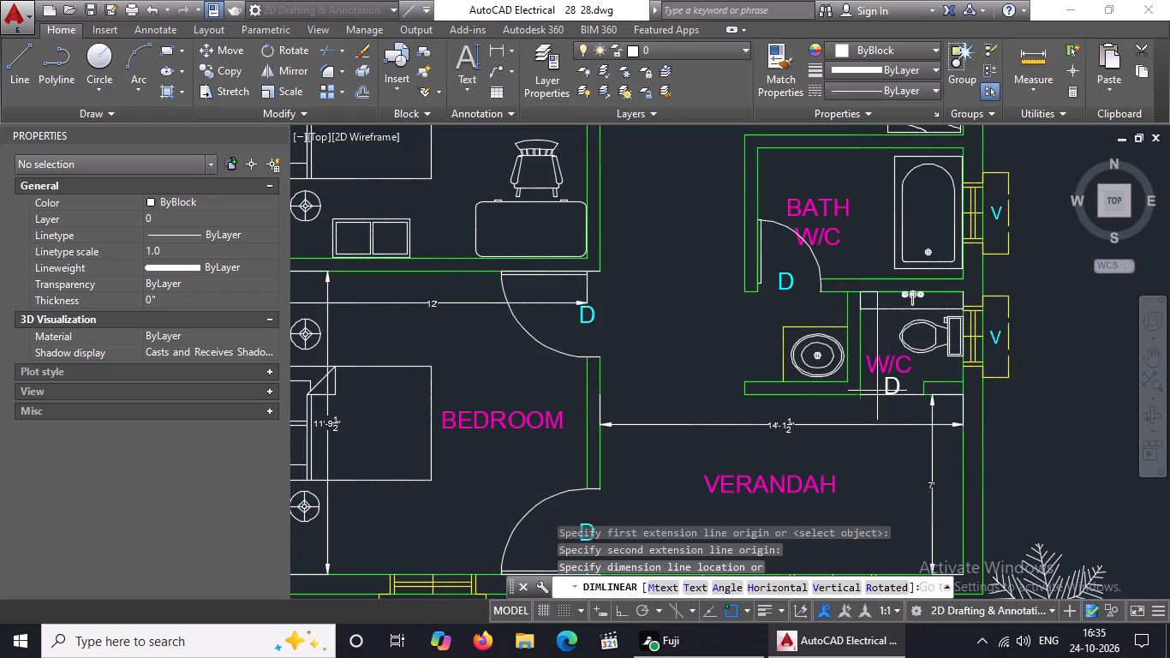
{"action": "left_click", "coordinate": [877, 391]}
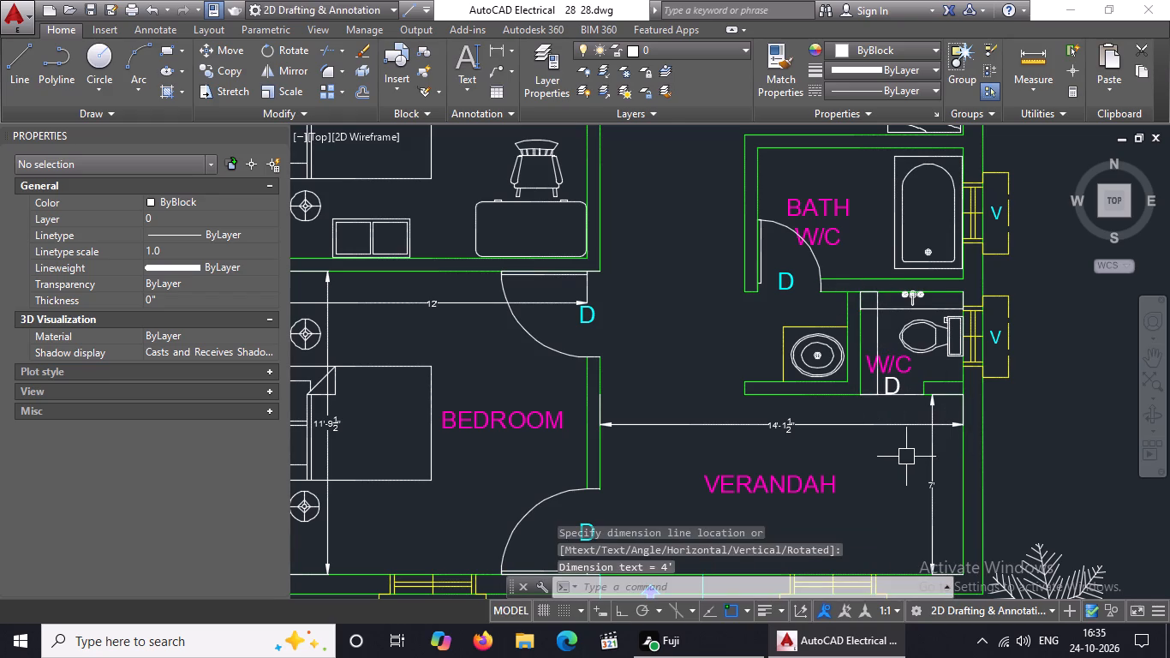
Set the arrow size of the small W/C's horizontal dimension to 5".
{"action": "scroll", "coordinate": [901, 311], "scroll_direction": "up", "scroll_amount": 1}
{"action": "left_click", "coordinate": [898, 310]}
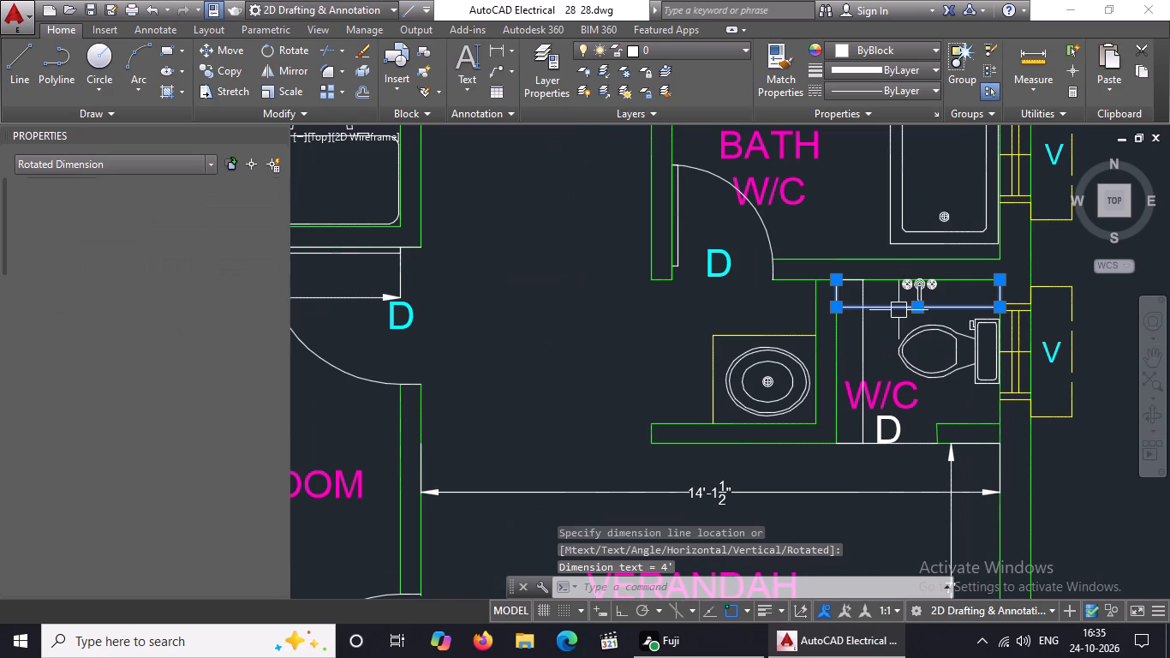
{"action": "left_click", "coordinate": [183, 457]}
{"action": "key", "text": "BackSpace"}
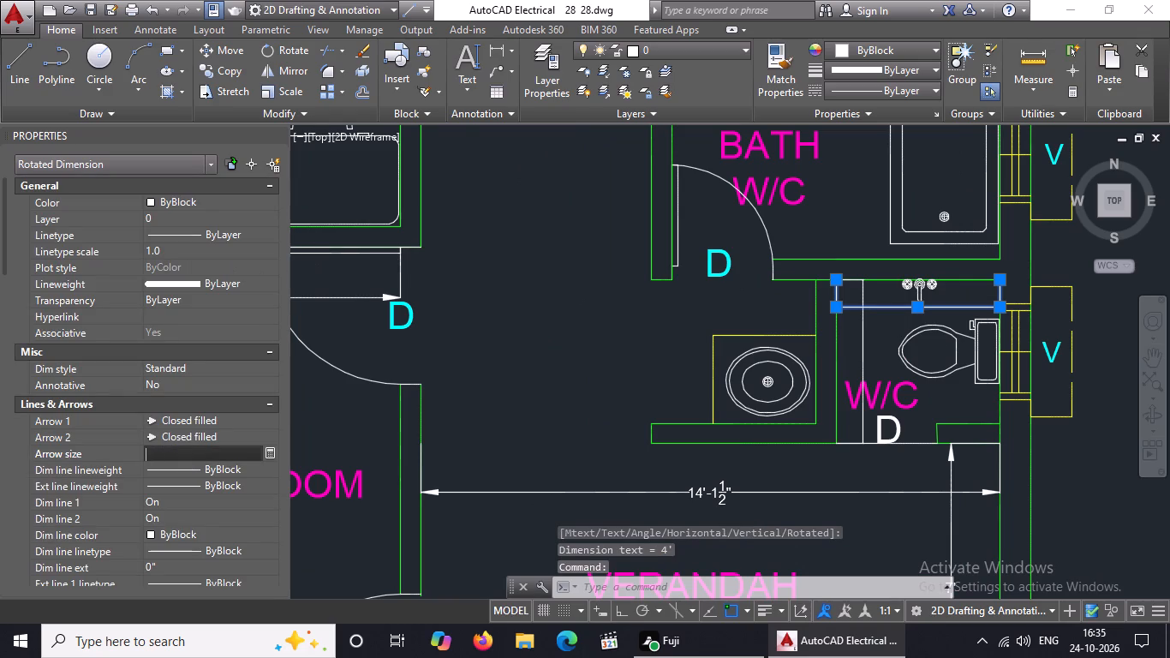
{"action": "key", "text": "BackSpace"}
{"action": "key", "text": "BackSpace"}
{"action": "type", "text": "5\""}
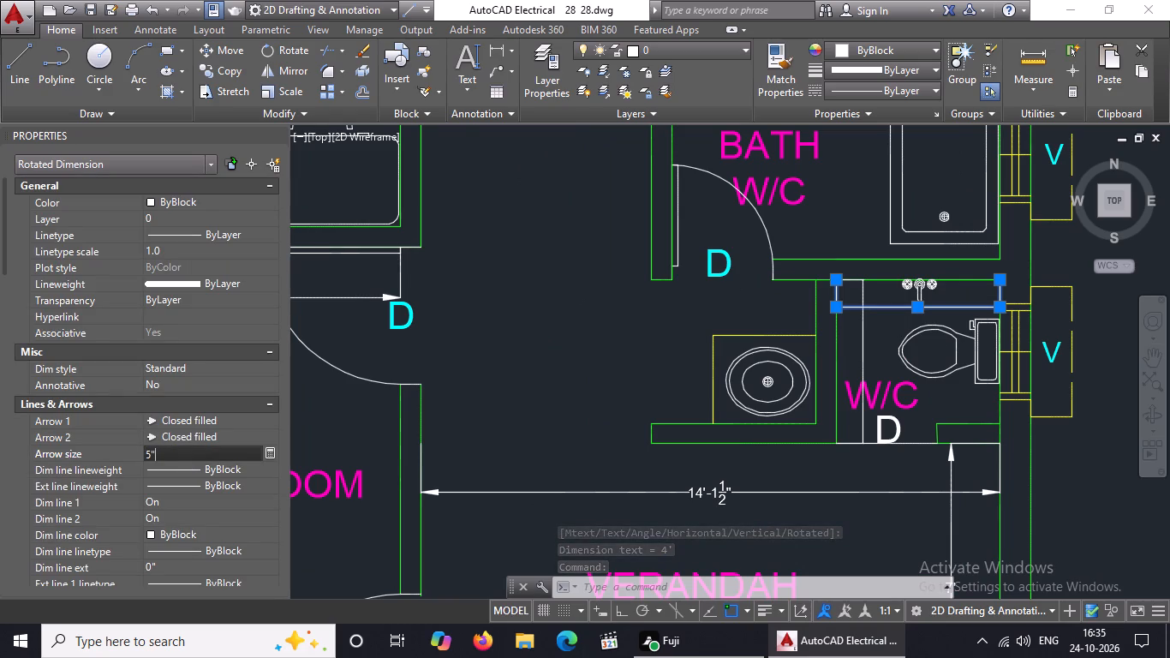
{"action": "key", "text": "Return"}
Set the text height of the small W/C's horizontal dimension to 3".
{"action": "scroll", "coordinate": [181, 452], "scroll_direction": "down", "scroll_amount": 4}
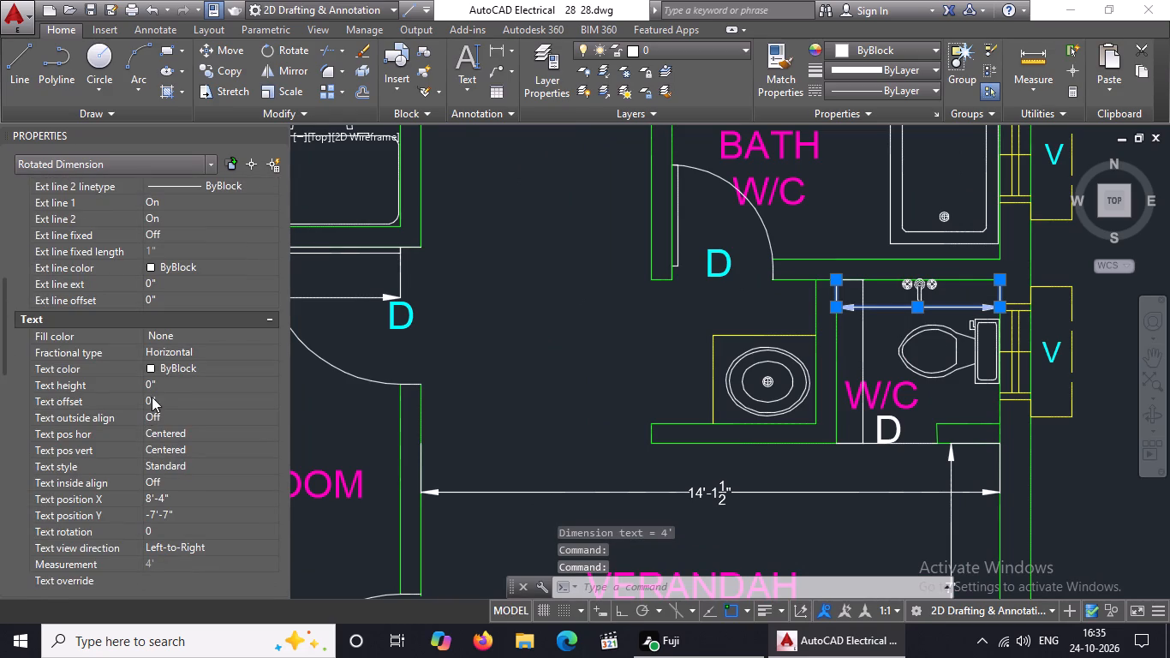
{"action": "left_click", "coordinate": [178, 383]}
{"action": "key", "text": "BackSpace"}
{"action": "key", "text": "BackSpace"}
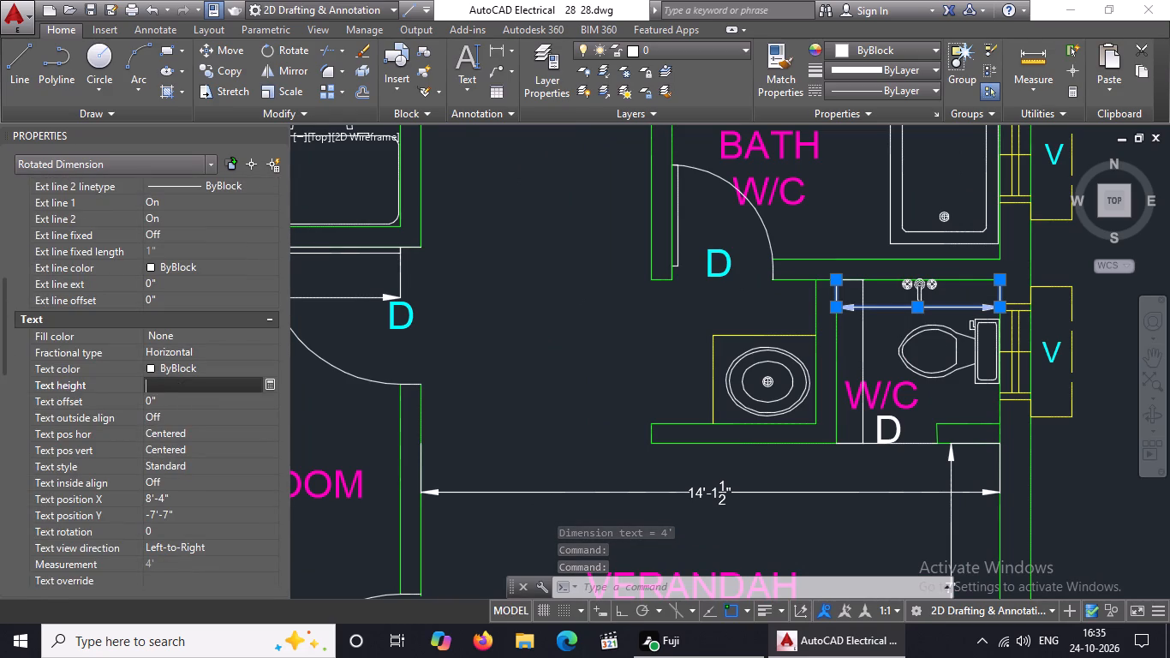
{"action": "type", "text": "3\""}
{"action": "key", "text": "Return"}
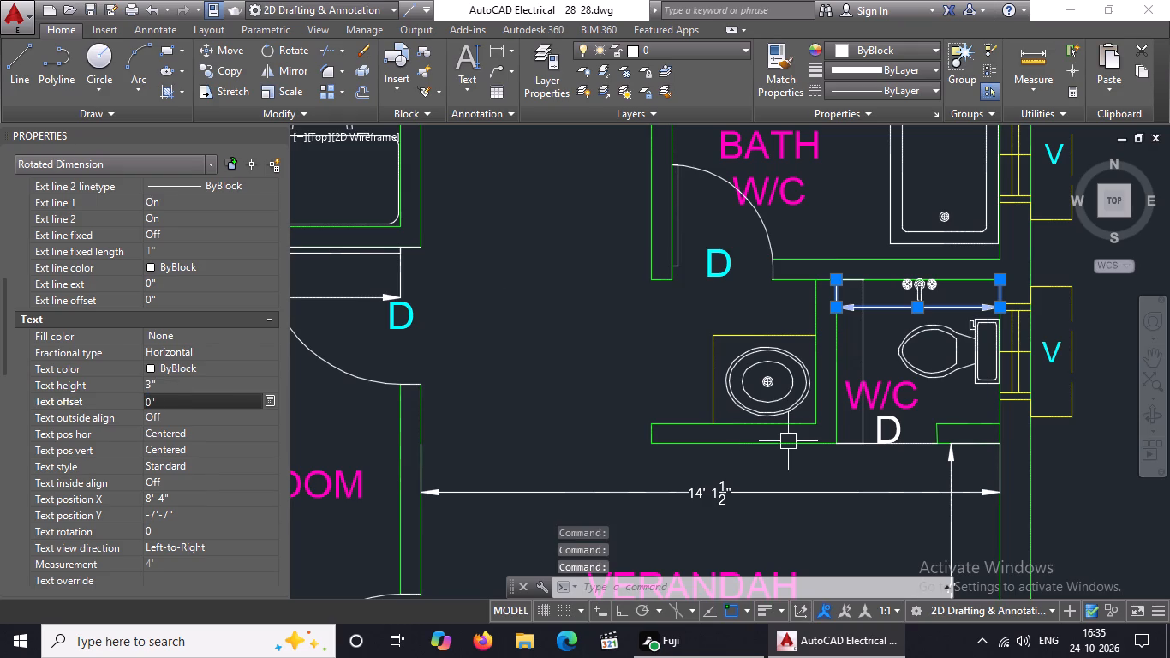
Set the arrow size of the small W/C's vertical dimension to 5".
{"action": "left_click", "coordinate": [864, 338]}
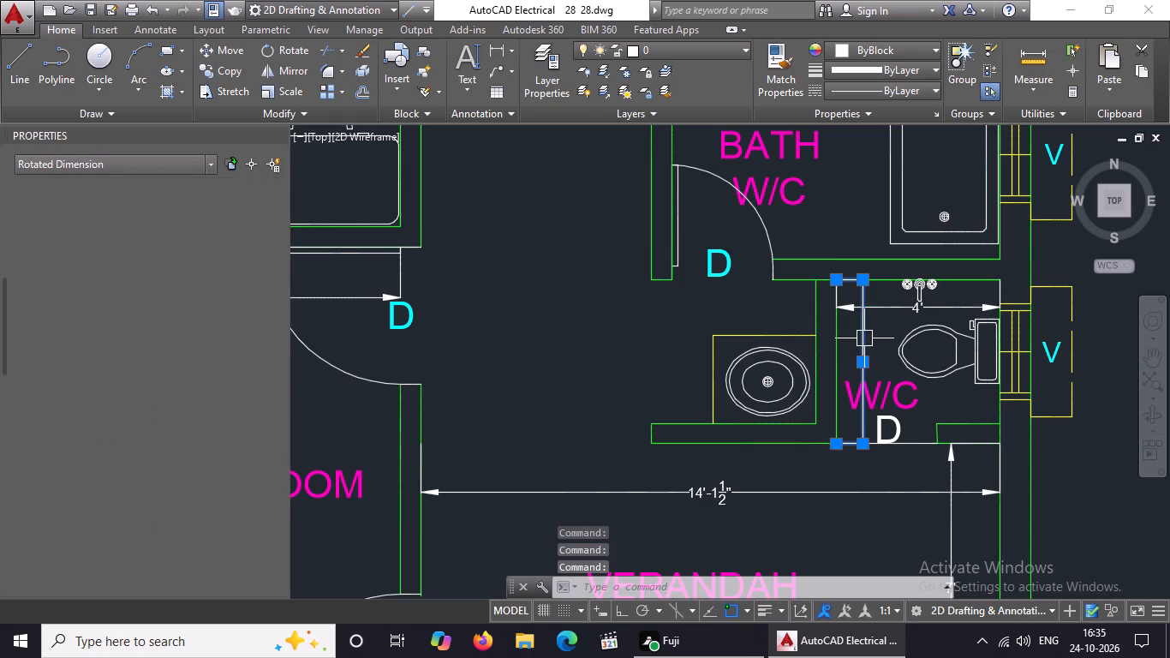
{"action": "left_click", "coordinate": [190, 440]}
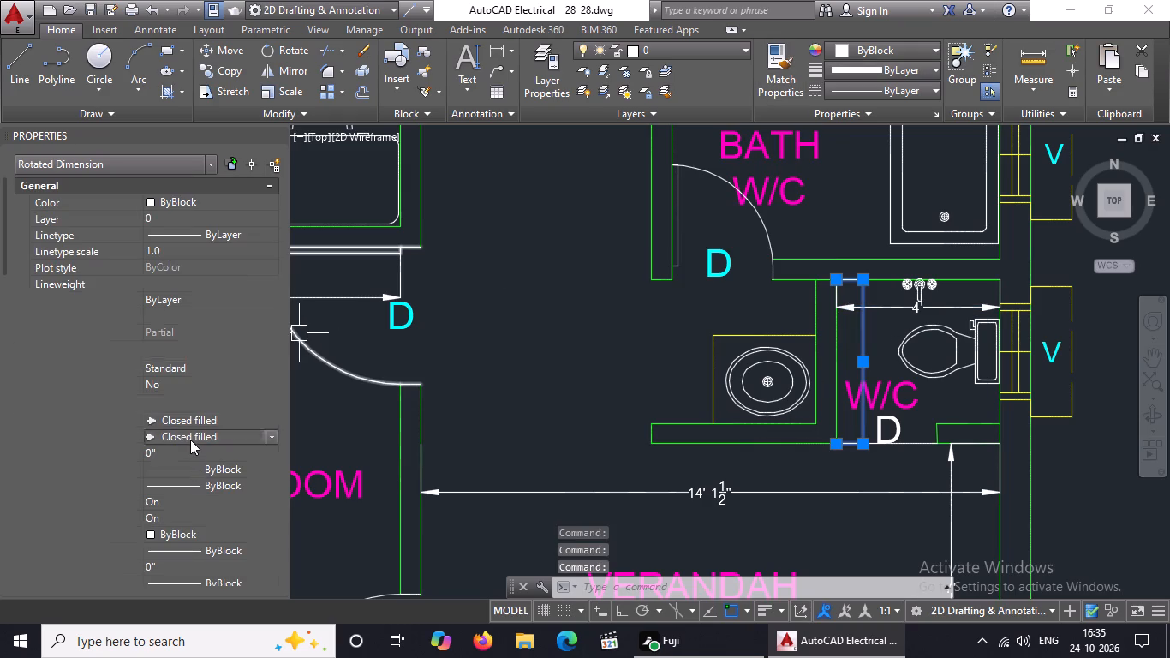
{"action": "left_click", "coordinate": [188, 452]}
{"action": "key", "text": "BackSpace"}
{"action": "key", "text": "BackSpace"}
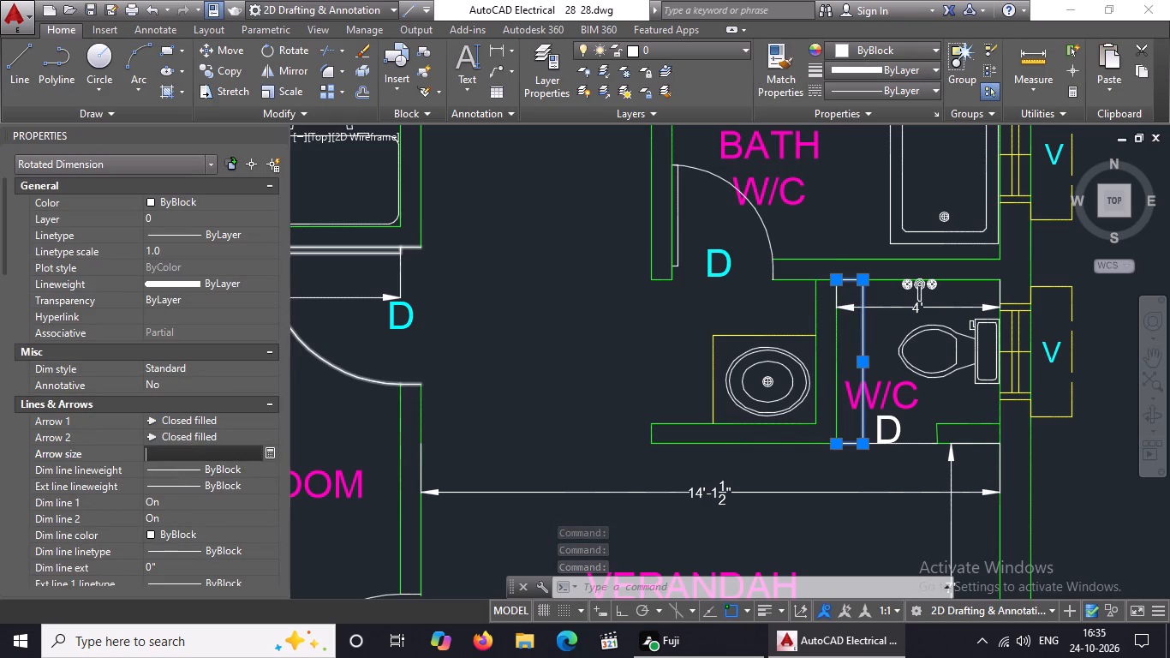
{"action": "key", "text": "BackSpace"}
{"action": "key", "text": "BackSpace"}
{"action": "type", "text": "5\""}
{"action": "key", "text": "Return"}
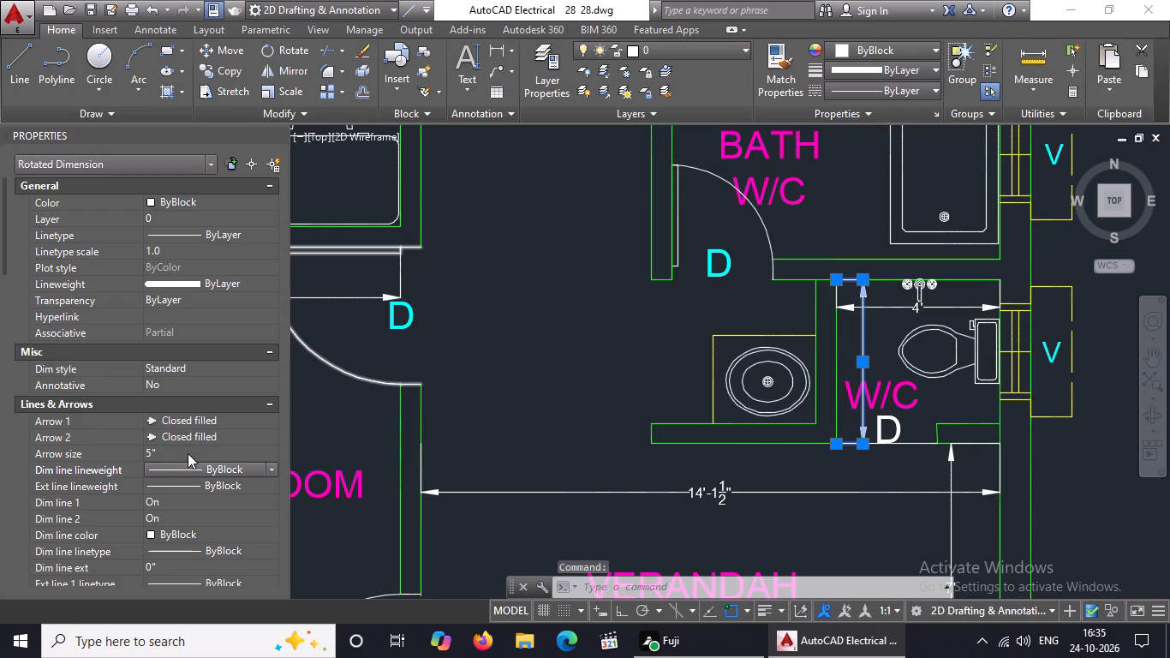
Set the text height of the small W/C's vertical dimension to 3" and clear the selection.
{"action": "scroll", "coordinate": [184, 455], "scroll_direction": "down", "scroll_amount": 3}
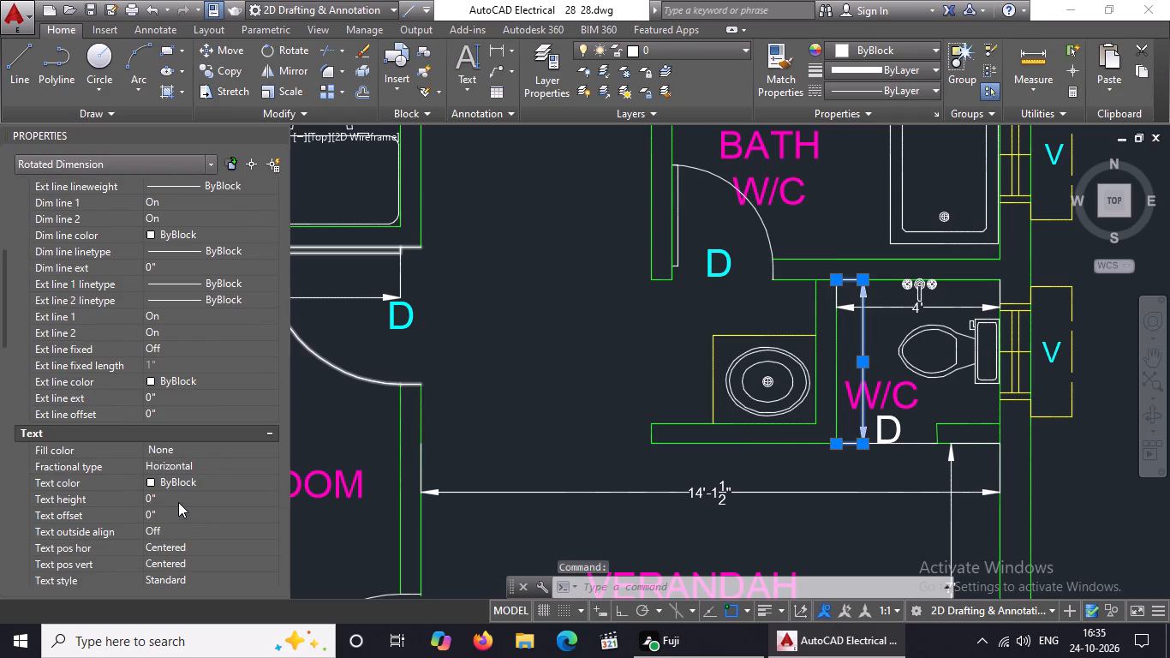
{"action": "left_click", "coordinate": [178, 499]}
{"action": "key", "text": "BackSpace"}
{"action": "key", "text": "BackSpace"}
{"action": "key", "text": "BackSpace"}
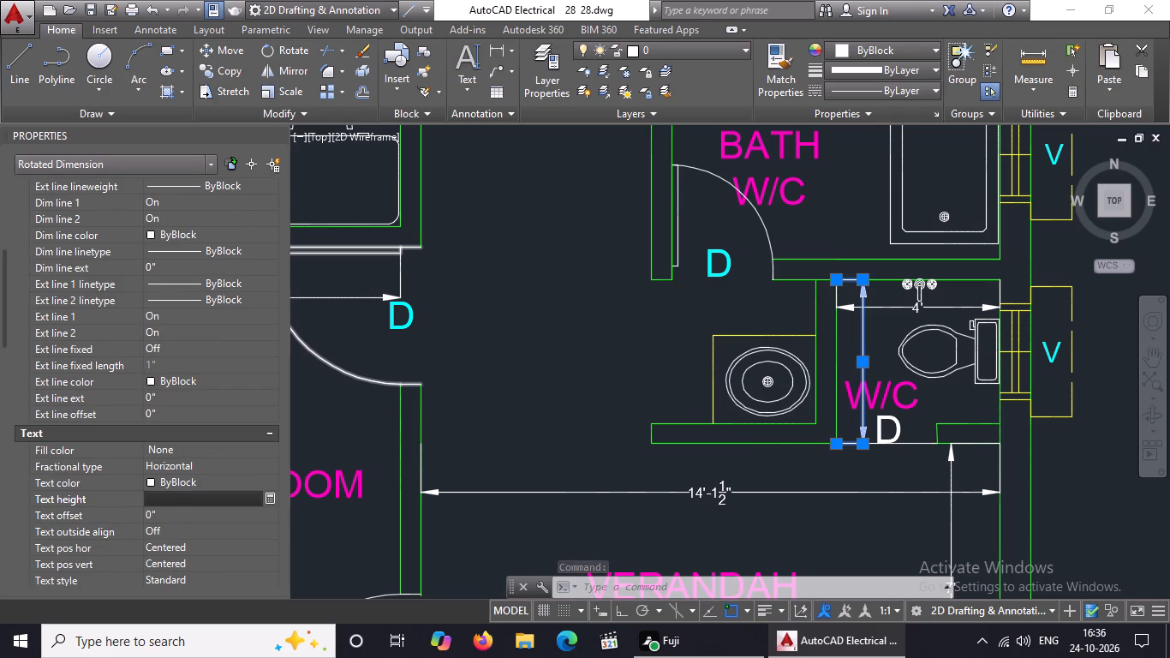
{"action": "type", "text": "3\""}
{"action": "key", "text": "Return"}
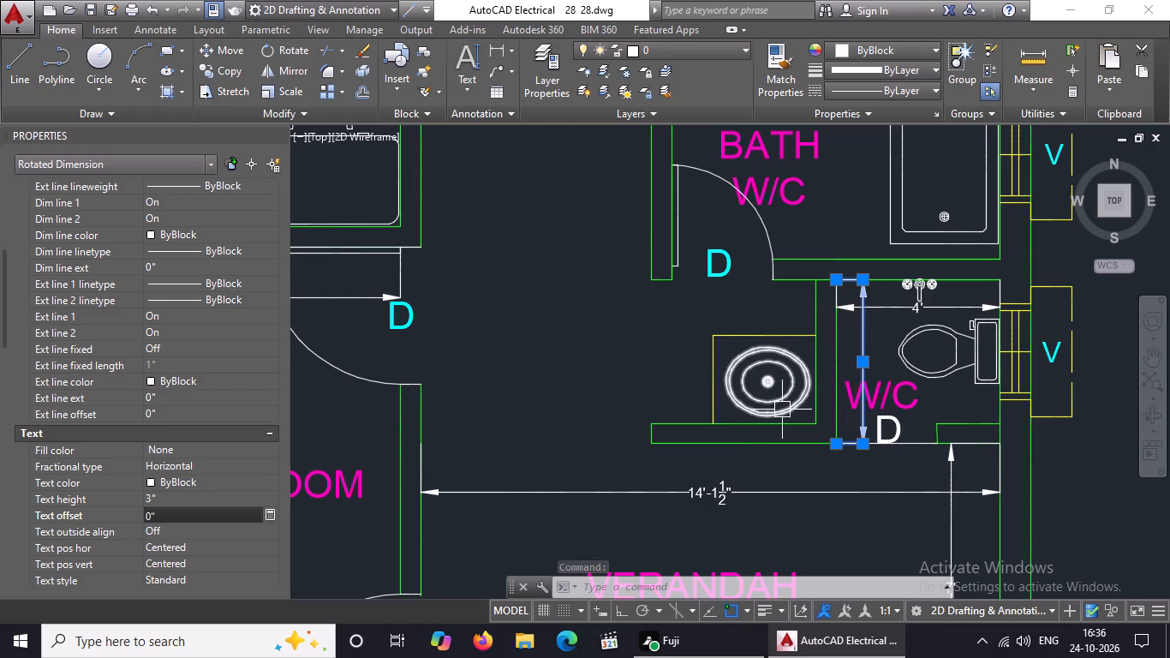
{"action": "key", "text": "Escape"}
{"action": "key", "text": "Escape"}
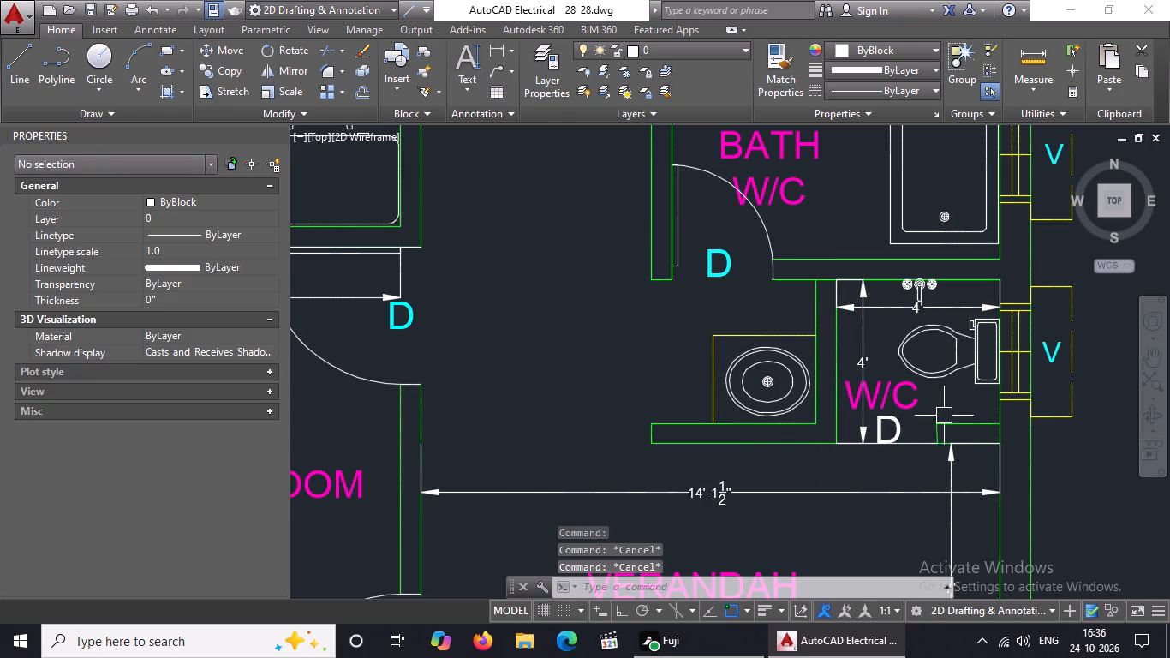
Add a horizontal linear dimension between the Bath W/C's two upper inner corners, placing its line just below the upper wall.
{"action": "scroll", "coordinate": [873, 417], "scroll_direction": "down", "scroll_amount": 2}
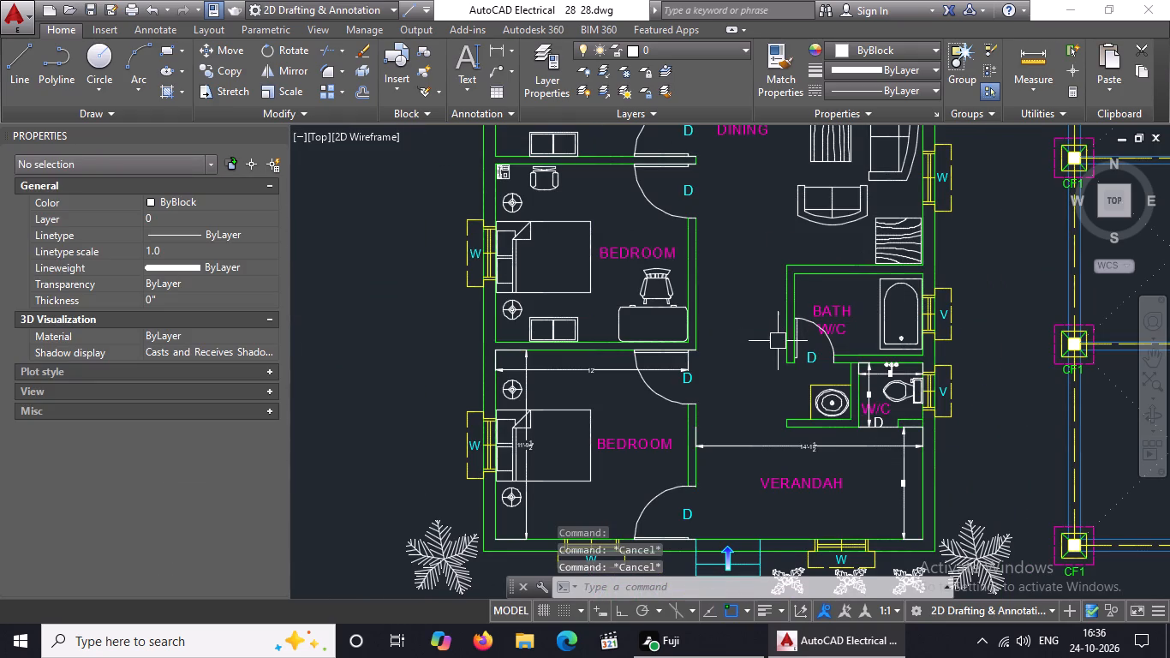
{"action": "left_click", "coordinate": [498, 48]}
{"action": "scroll", "coordinate": [848, 292], "scroll_direction": "up", "scroll_amount": 2}
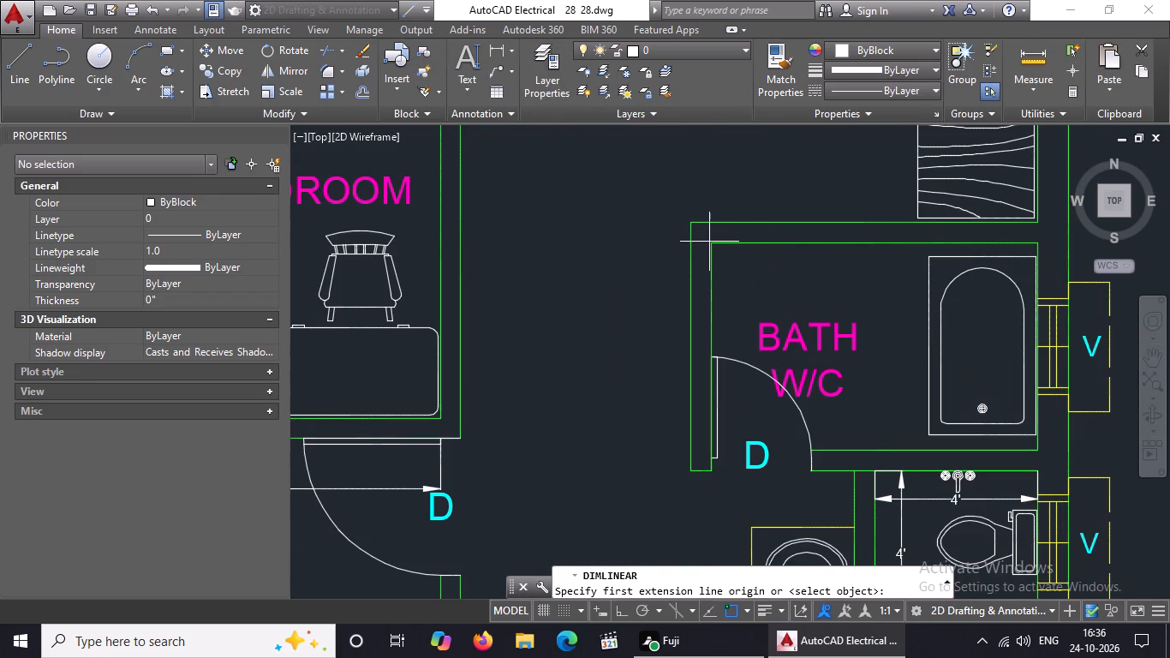
{"action": "left_click_drag", "start_coordinate": [712, 246], "coordinate": [725, 246]}
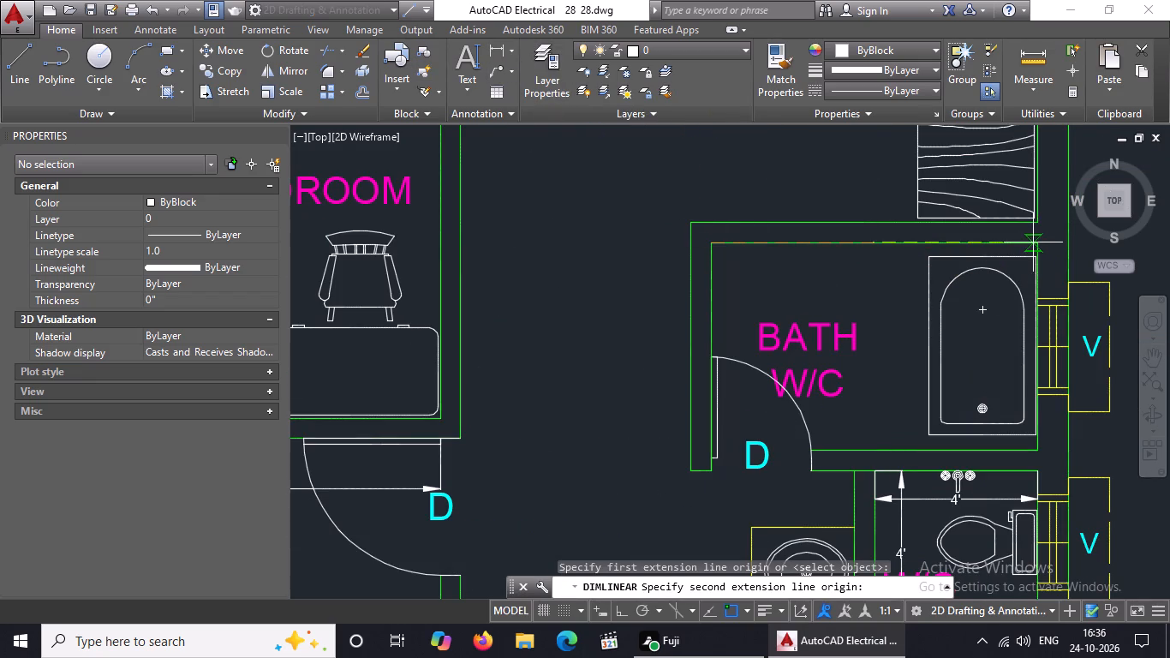
{"action": "left_click", "coordinate": [1040, 240]}
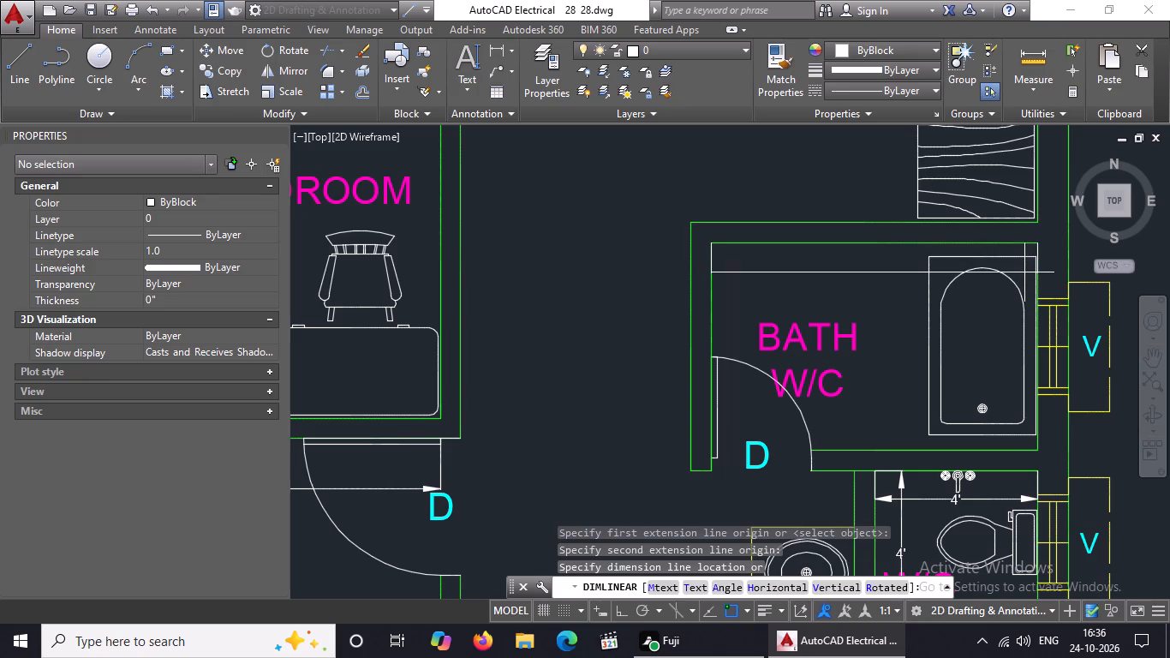
{"action": "left_click", "coordinate": [1024, 272]}
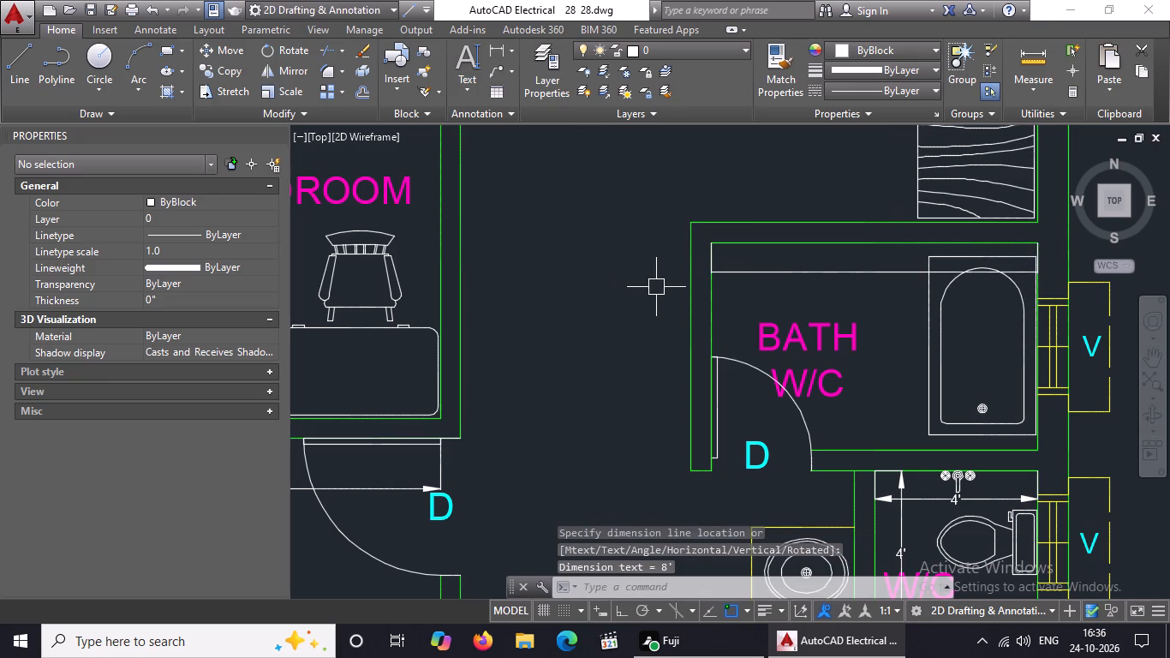
Add a vertical linear dimension from the Bath W/C's lower wall corner at the door to its upper wall, placing its line beside the bathtub.
{"action": "left_click", "coordinate": [500, 51]}
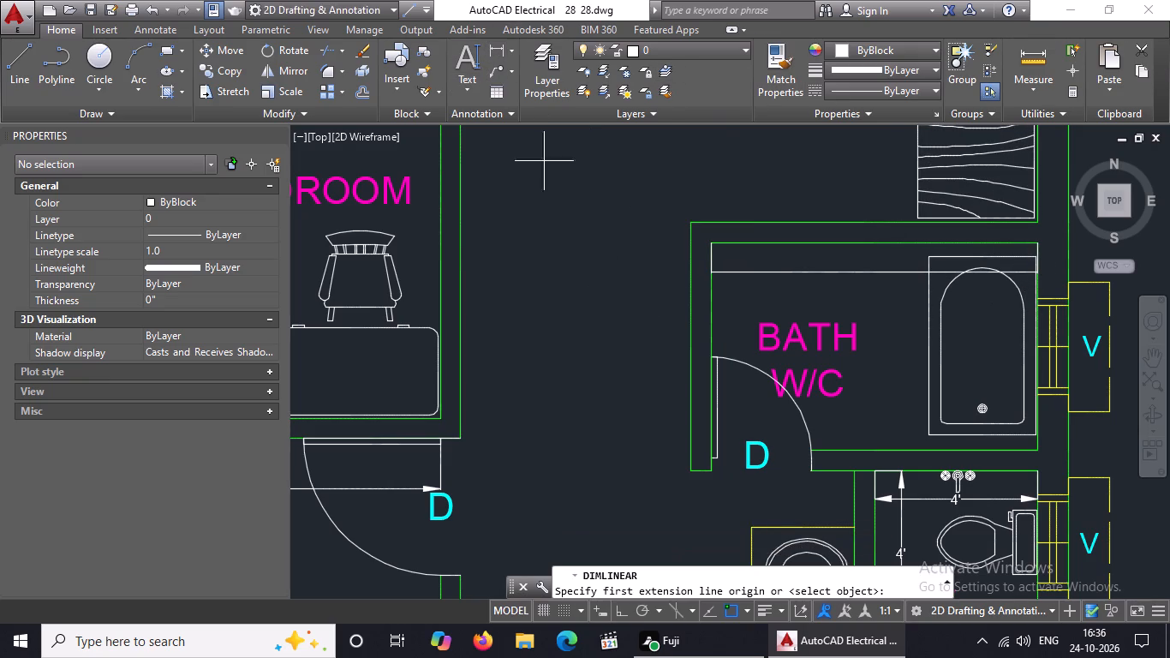
{"action": "left_click", "coordinate": [811, 451]}
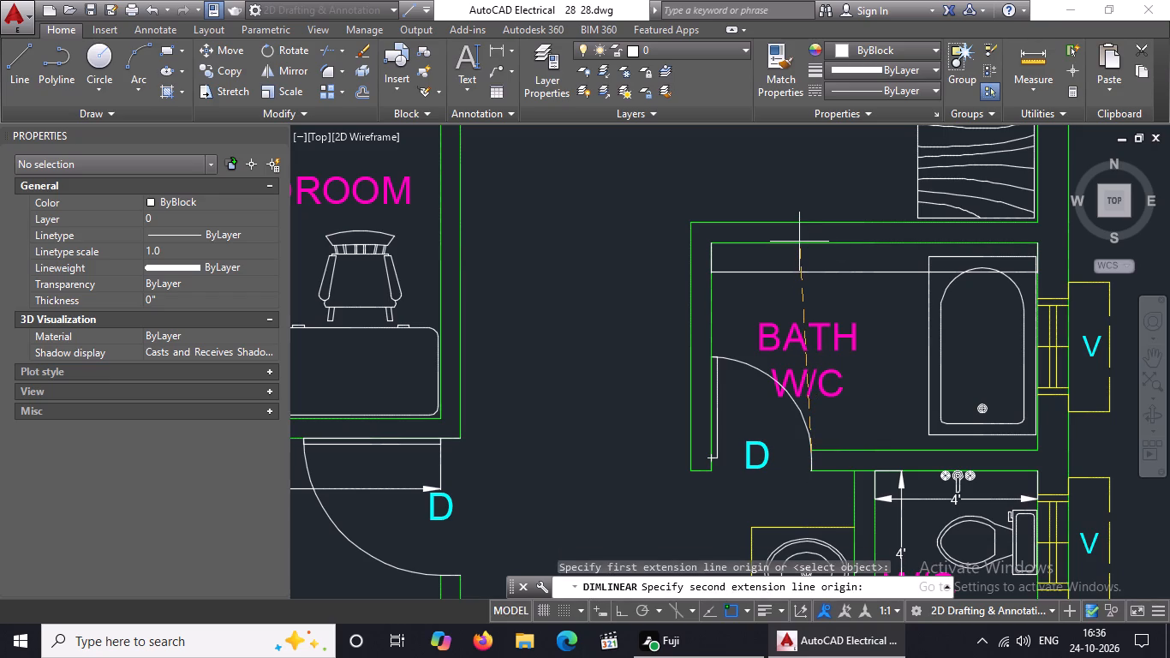
{"action": "left_click", "coordinate": [798, 242]}
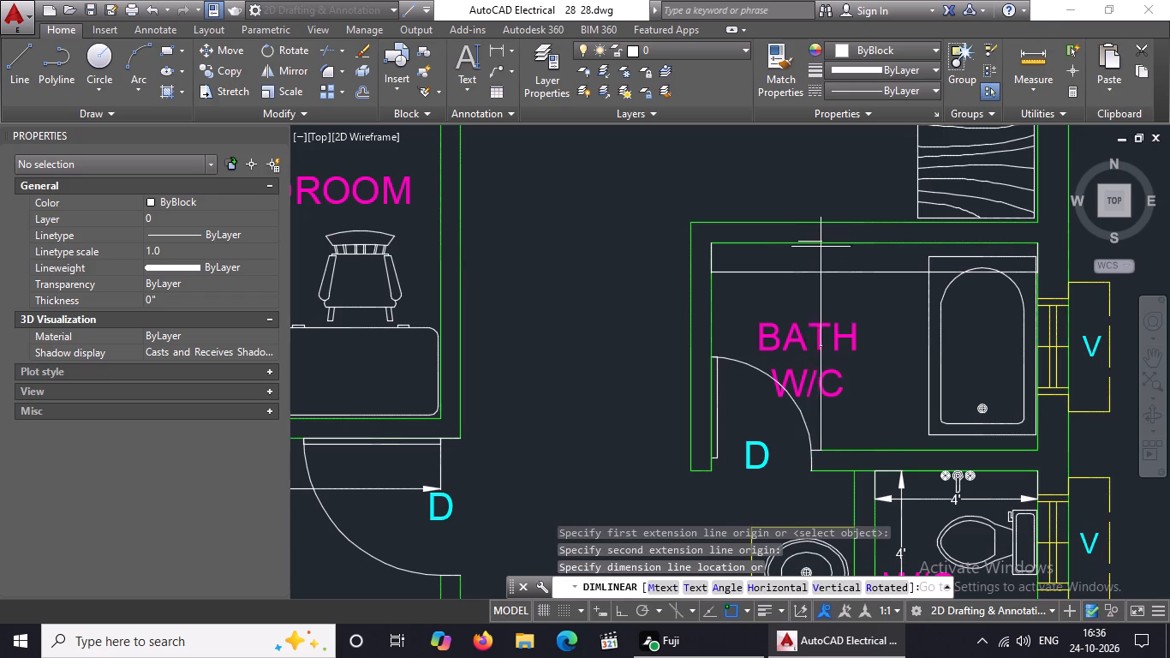
{"action": "left_click", "coordinate": [904, 247]}
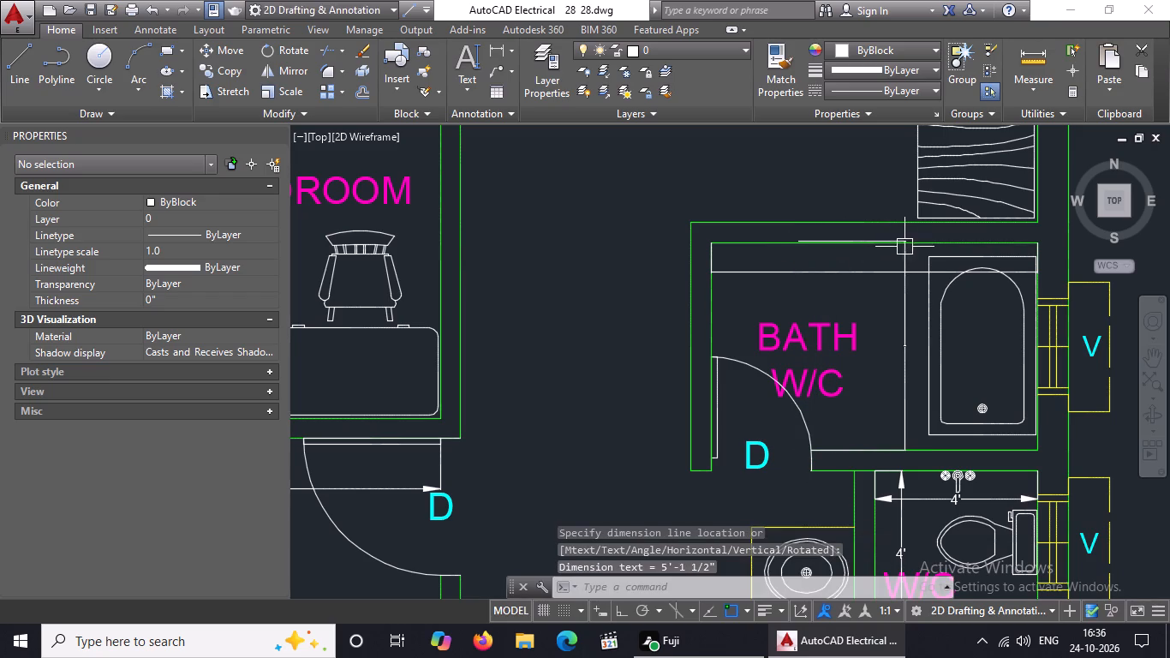
Set the arrow size of the Bath W/C's horizontal dimension to 5".
{"action": "left_click", "coordinate": [863, 277]}
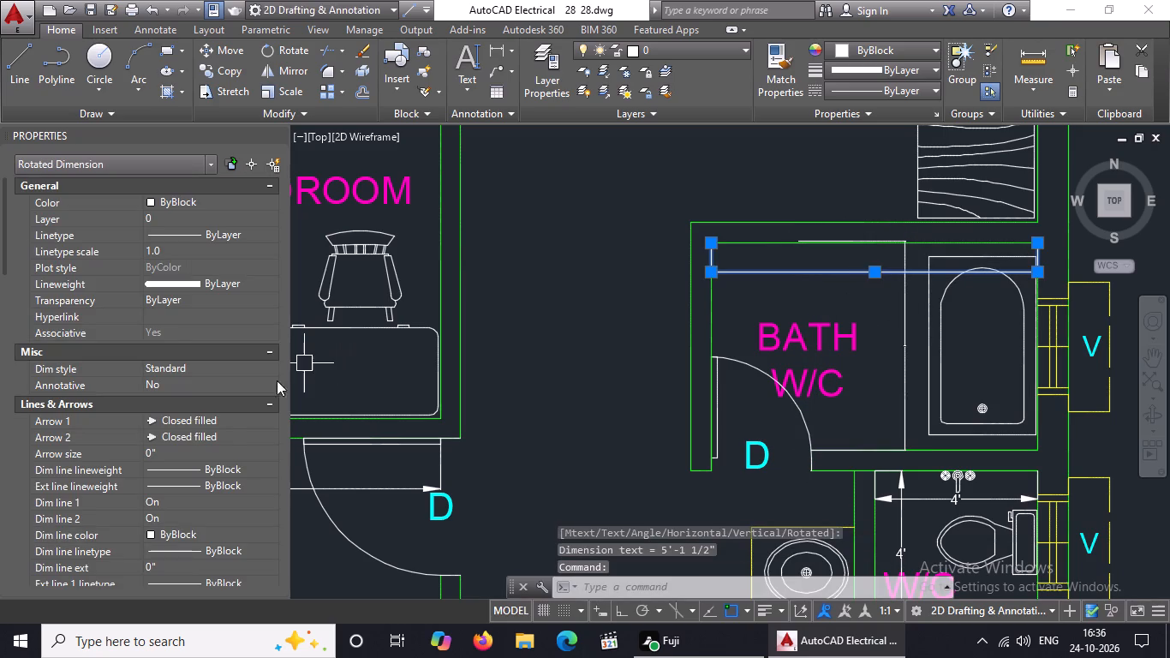
{"action": "left_click", "coordinate": [191, 452]}
{"action": "key", "text": "BackSpace"}
{"action": "key", "text": "BackSpace"}
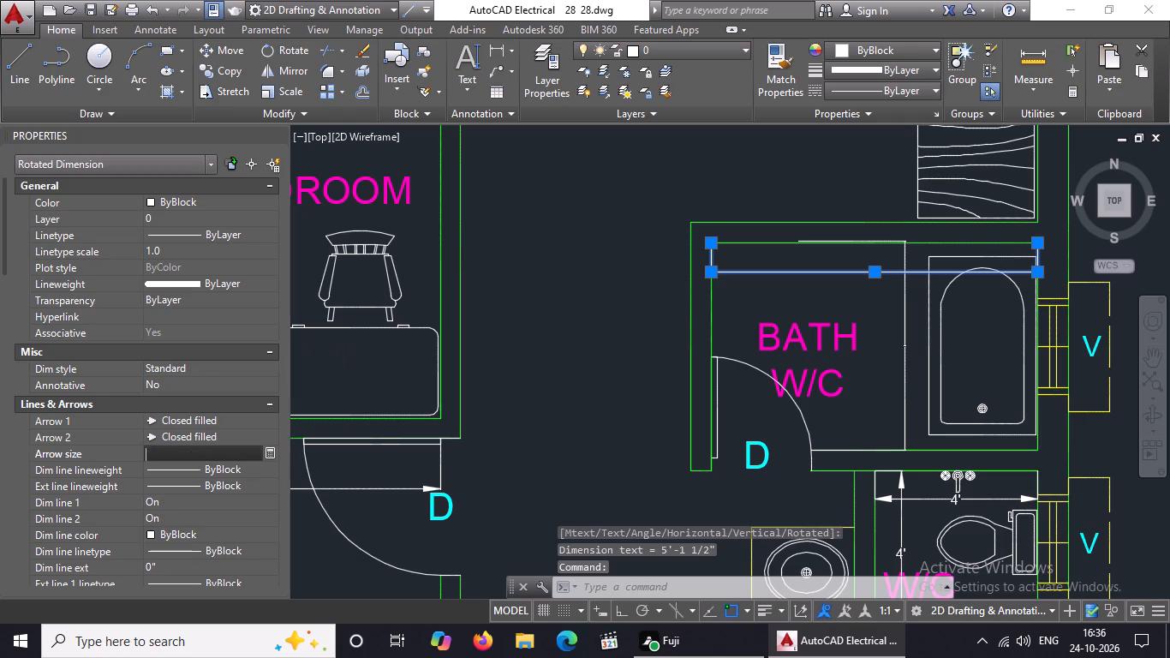
{"action": "key", "text": "BackSpace"}
{"action": "type", "text": "5\""}
{"action": "key", "text": "Return"}
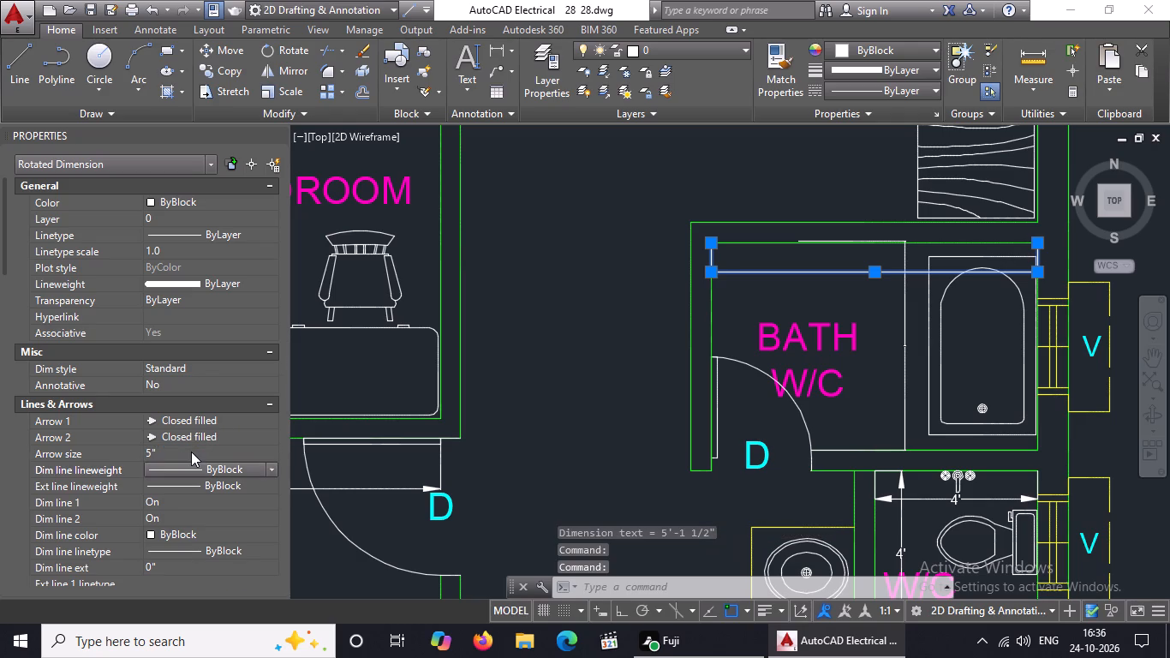
Set the text height of the Bath W/C's horizontal dimension to 3".
{"action": "scroll", "coordinate": [164, 440], "scroll_direction": "down", "scroll_amount": 3}
{"action": "left_click", "coordinate": [176, 480]}
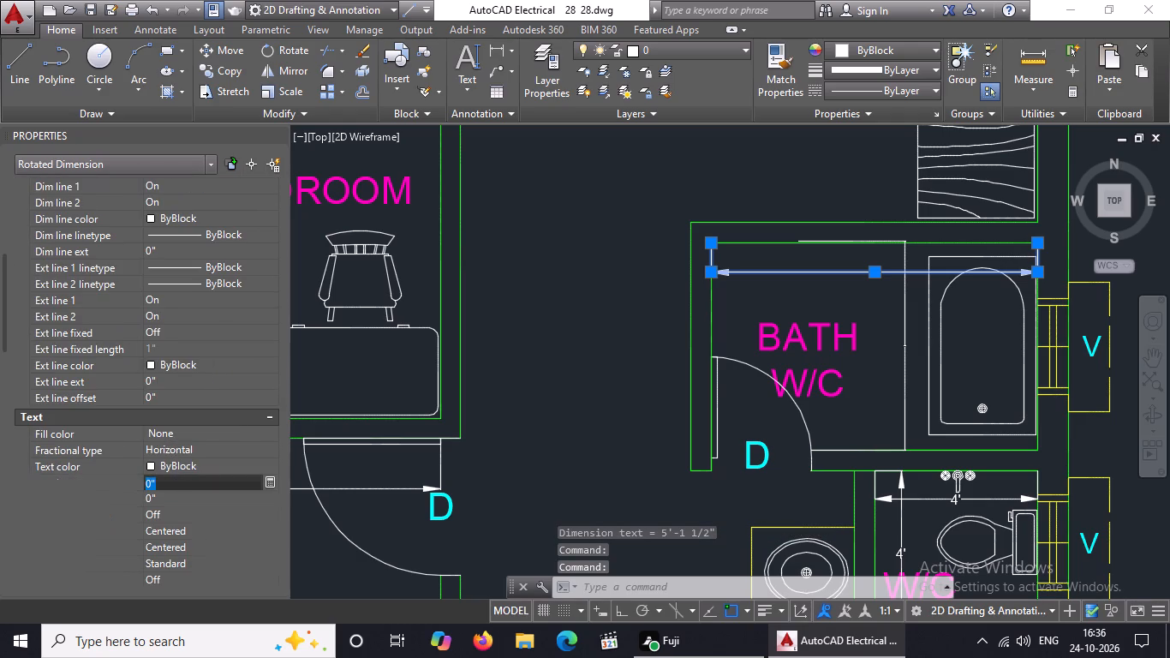
{"action": "key", "text": "BackSpace"}
{"action": "key", "text": "BackSpace"}
{"action": "key", "text": "BackSpace"}
{"action": "type", "text": "3\""}
{"action": "key", "text": "Return"}
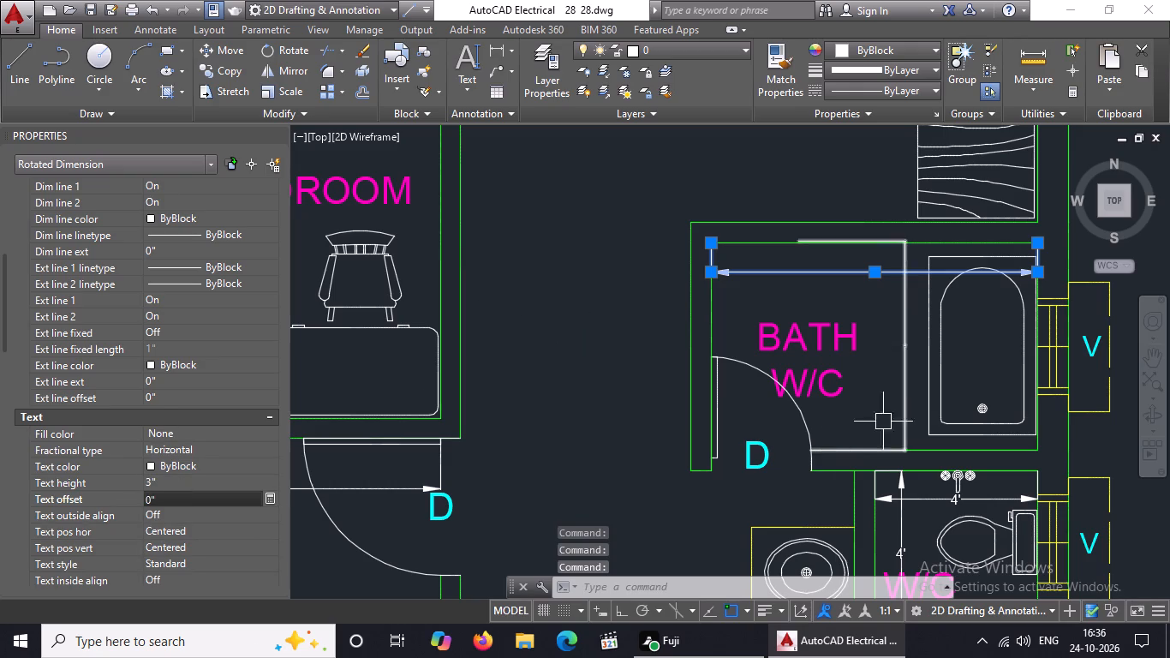
Set the arrow size of the Bath W/C's vertical dimension to 56".
{"action": "left_click", "coordinate": [902, 378]}
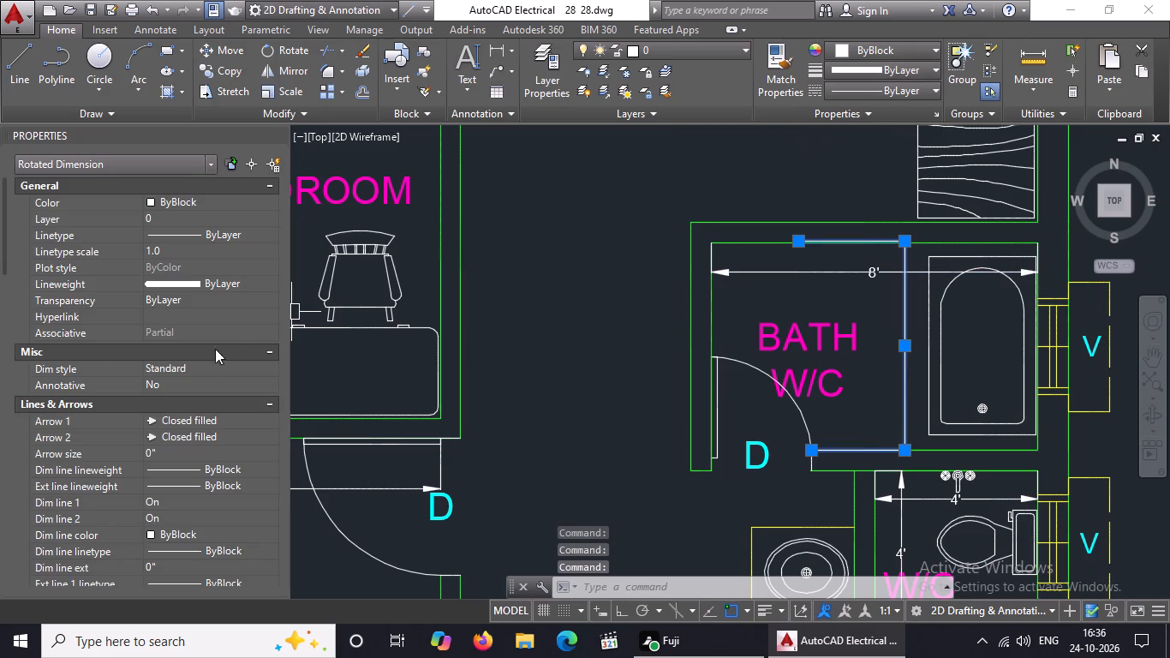
{"action": "left_click", "coordinate": [190, 460]}
{"action": "key", "text": "BackSpace"}
{"action": "key", "text": "BackSpace"}
{"action": "key", "text": "BackSpace"}
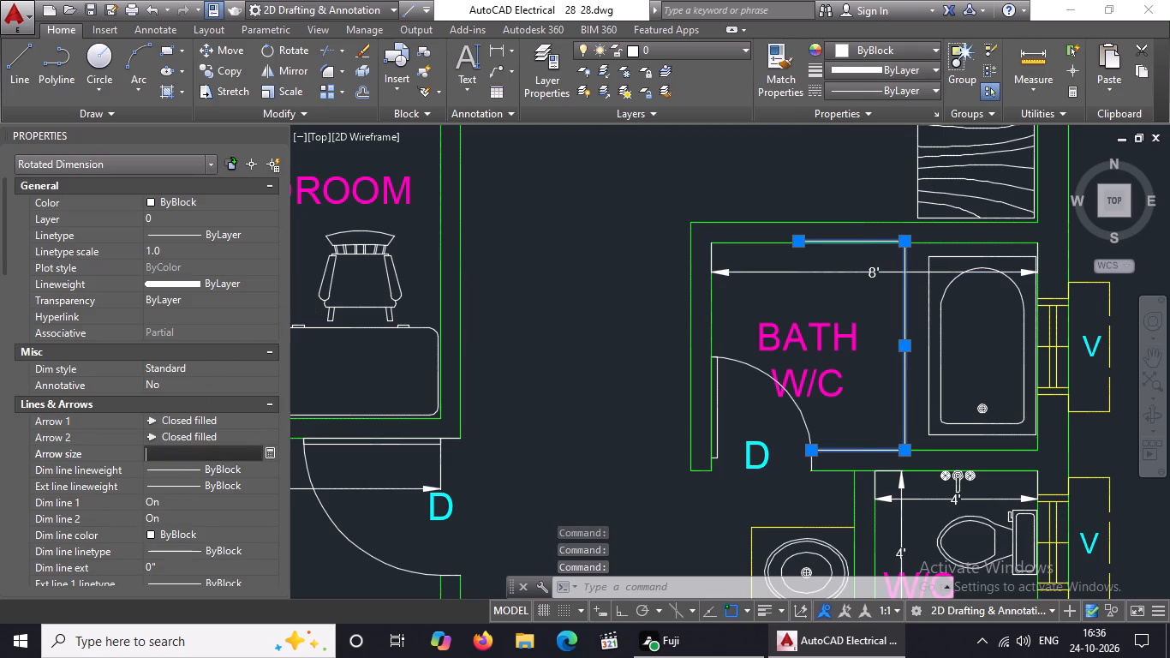
{"action": "type", "text": "56\""}
{"action": "key", "text": "Return"}
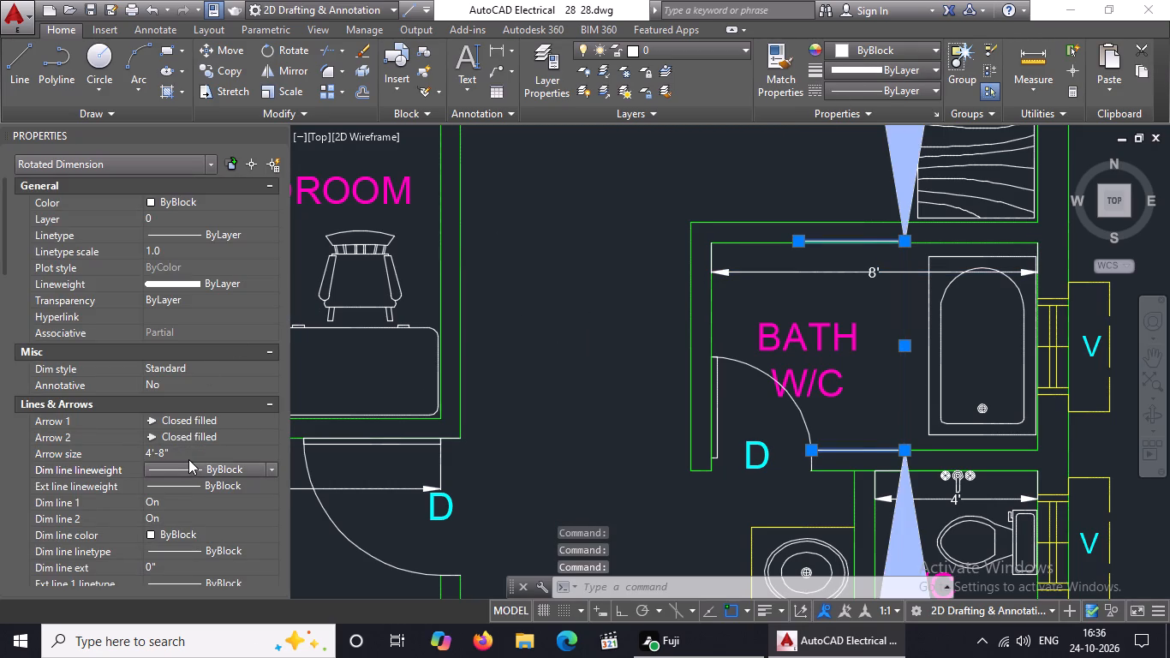
Correct the arrow size of the Bath W/C's vertical dimension to 5".
{"action": "left_click", "coordinate": [183, 447]}
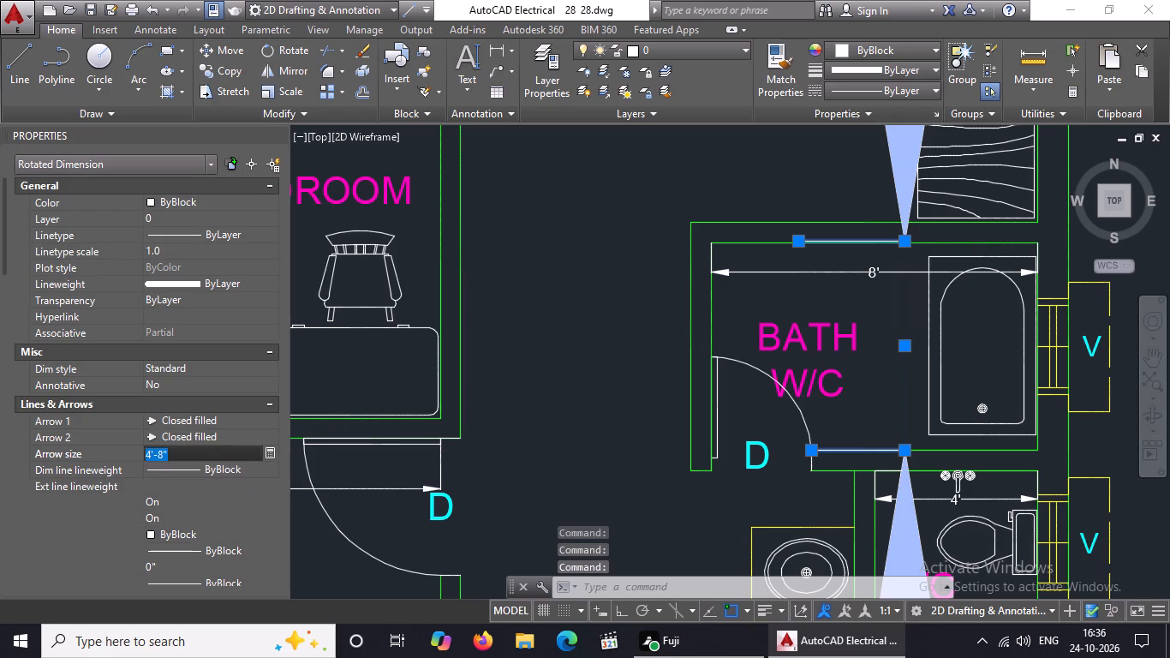
{"action": "key", "text": "BackSpace"}
{"action": "key", "text": "BackSpace"}
{"action": "key", "text": "BackSpace"}
{"action": "key", "text": "5"}
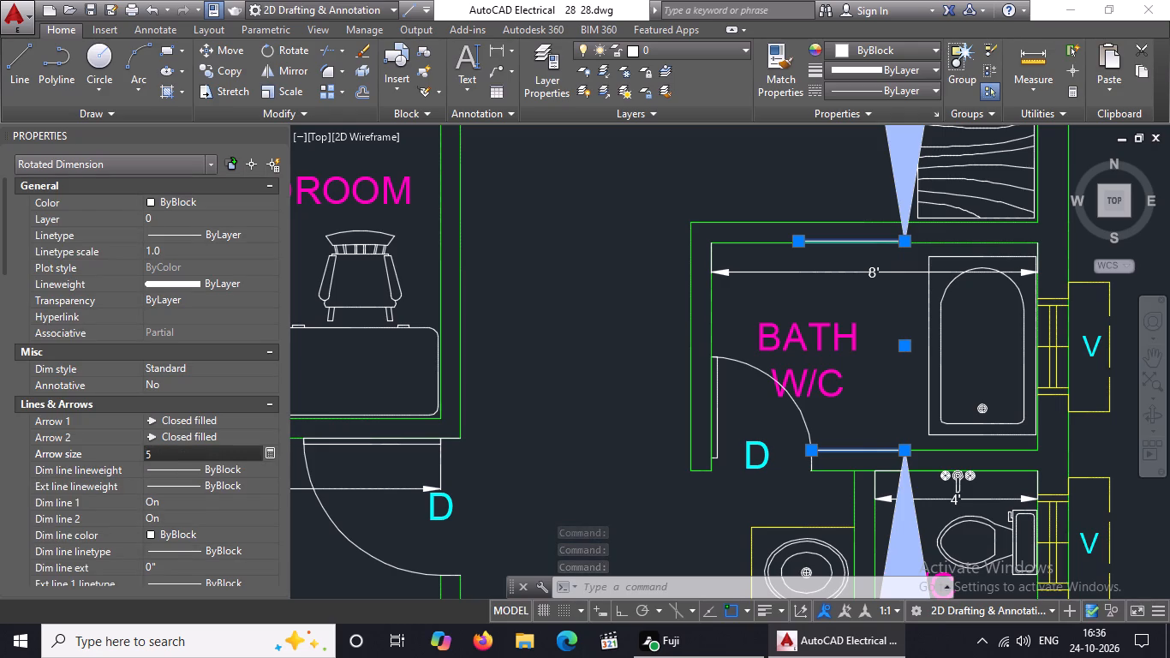
{"action": "key", "text": "shift+quotedbl"}
{"action": "key", "text": "Return"}
Set the text height of the Bath W/C's vertical dimension to 3" and deselect it.
{"action": "scroll", "coordinate": [188, 442], "scroll_direction": "down", "scroll_amount": 5}
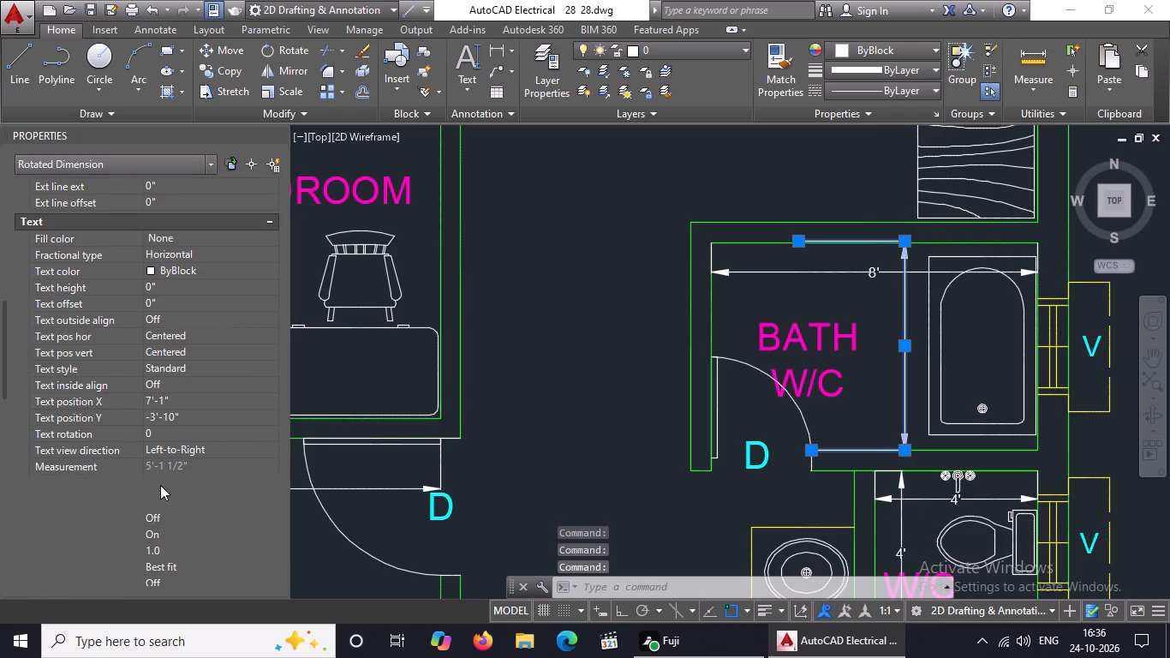
{"action": "left_click", "coordinate": [171, 284]}
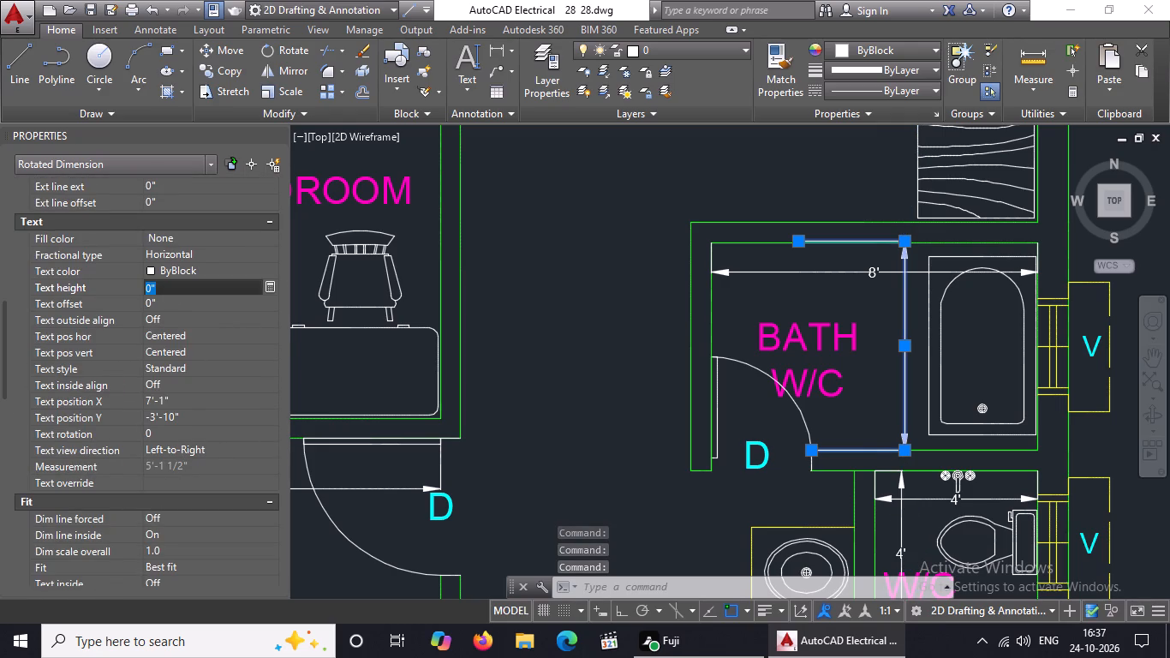
{"action": "key", "text": "BackSpace"}
{"action": "key", "text": "BackSpace"}
{"action": "key", "text": "BackSpace"}
{"action": "key", "text": "BackSpace"}
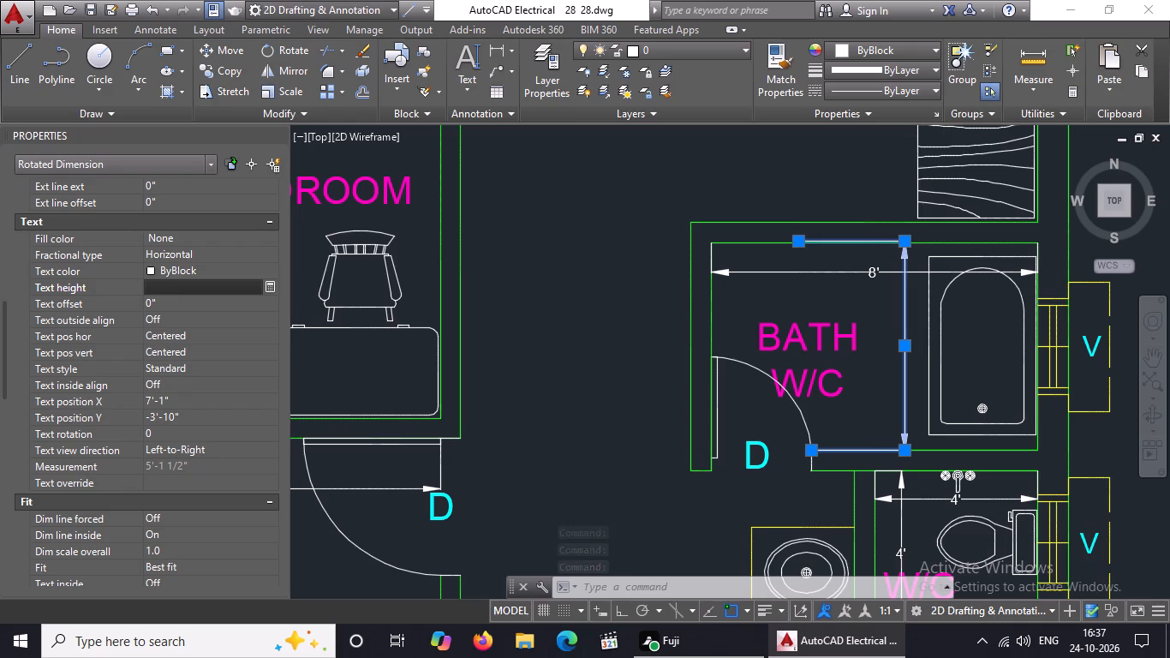
{"action": "type", "text": "3\""}
{"action": "key", "text": "Return"}
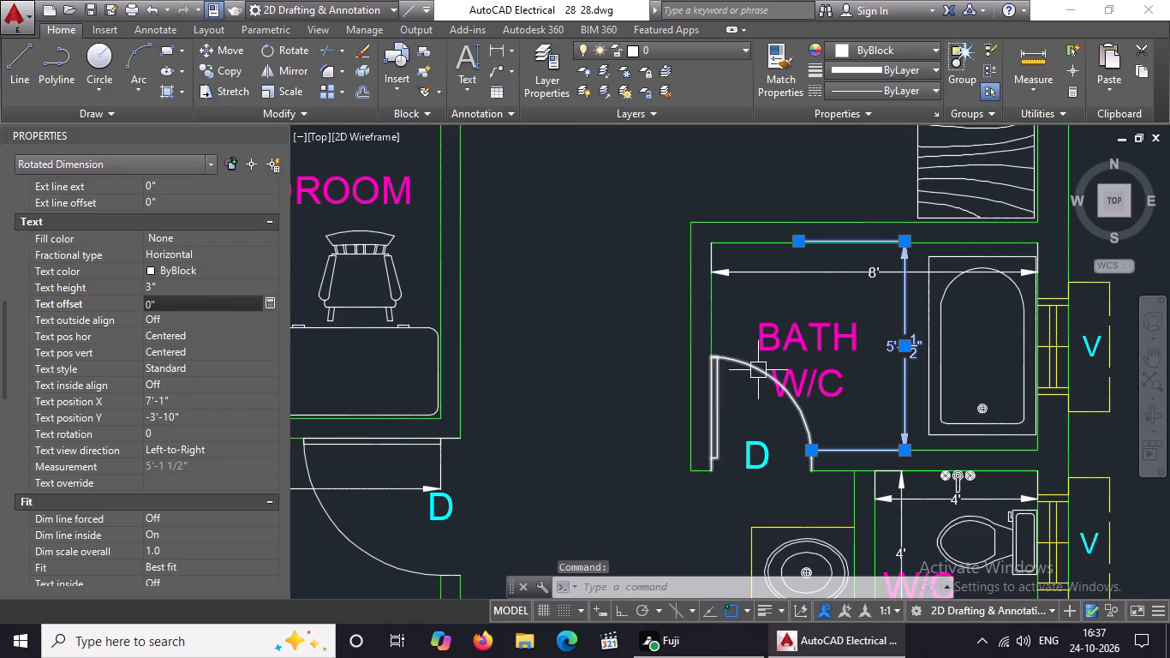
{"action": "scroll", "coordinate": [758, 370], "scroll_direction": "down", "scroll_amount": 2}
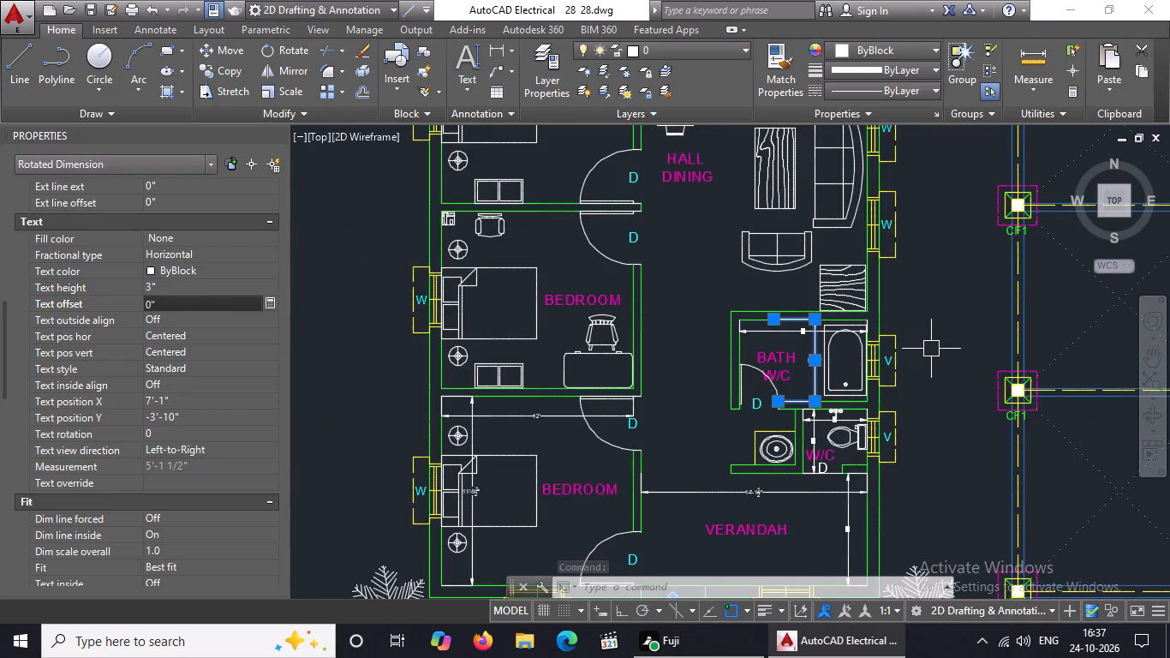
{"action": "key", "text": "Escape"}
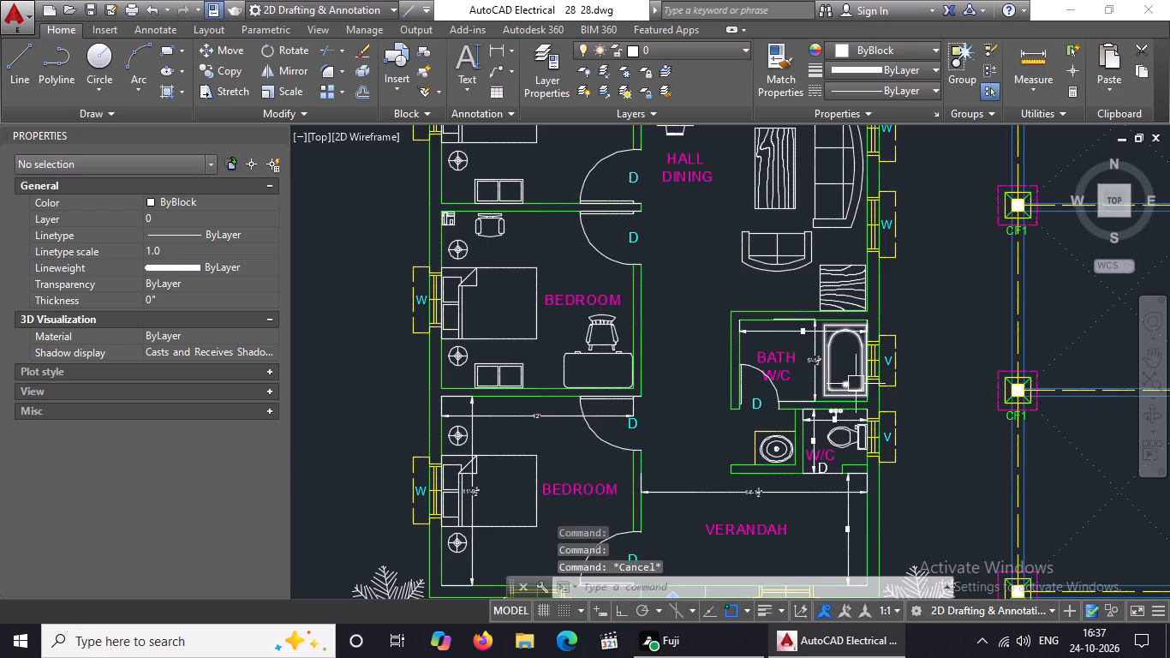
Add a horizontal linear dimension across the hall from the outer wall to the bedroom wall, placing its line just above the Bath W/C.
{"action": "scroll", "coordinate": [845, 367], "scroll_direction": "down", "scroll_amount": 1}
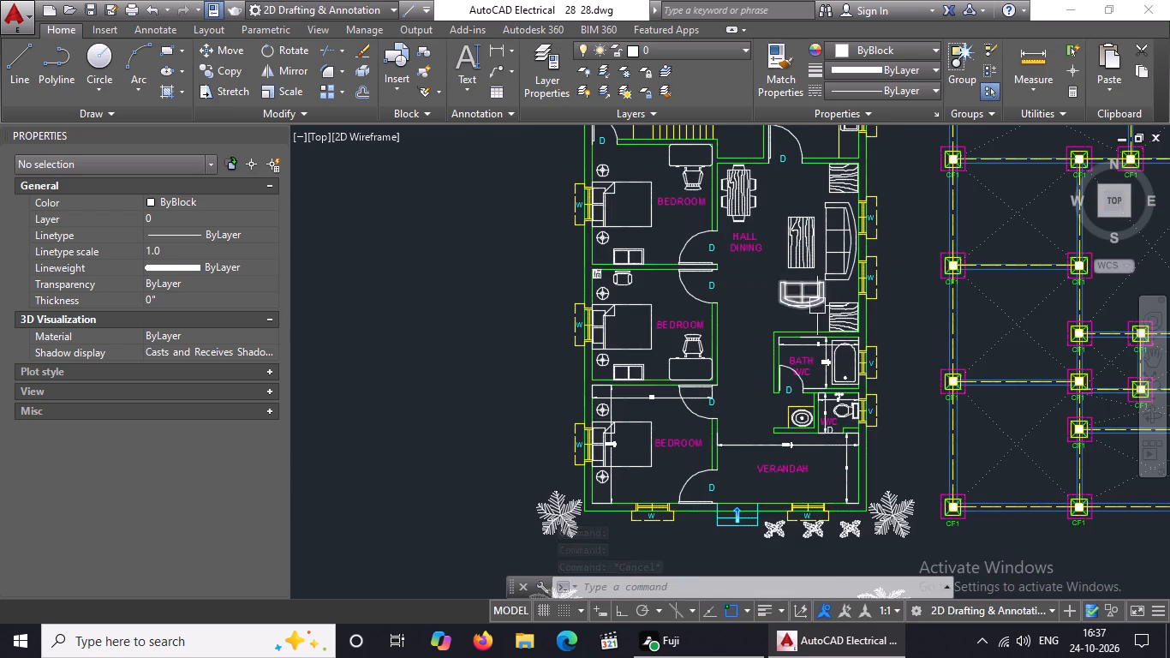
{"action": "scroll", "coordinate": [817, 306], "scroll_direction": "up", "scroll_amount": 2}
{"action": "left_click", "coordinate": [496, 45]}
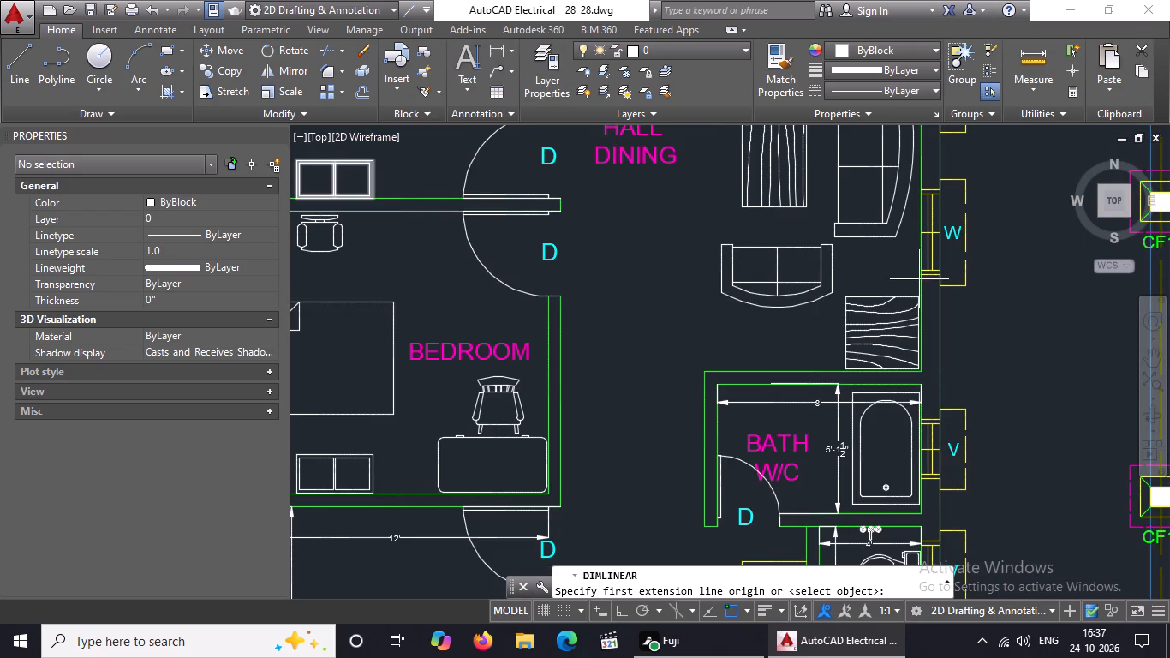
{"action": "left_click", "coordinate": [925, 368]}
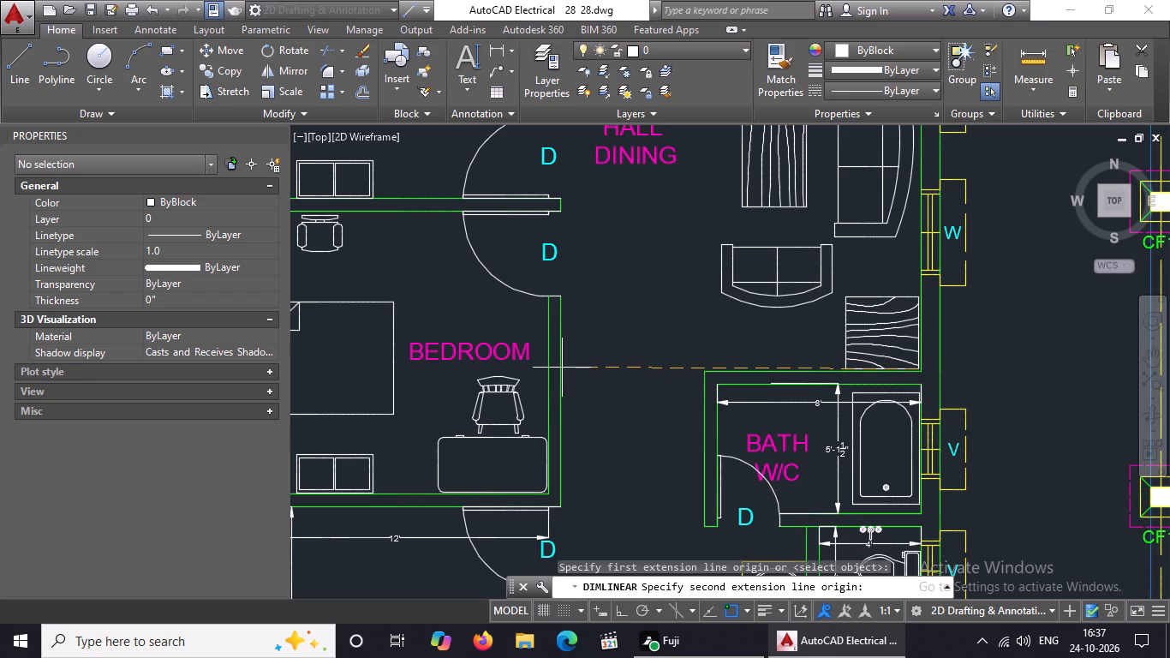
{"action": "left_click", "coordinate": [560, 368]}
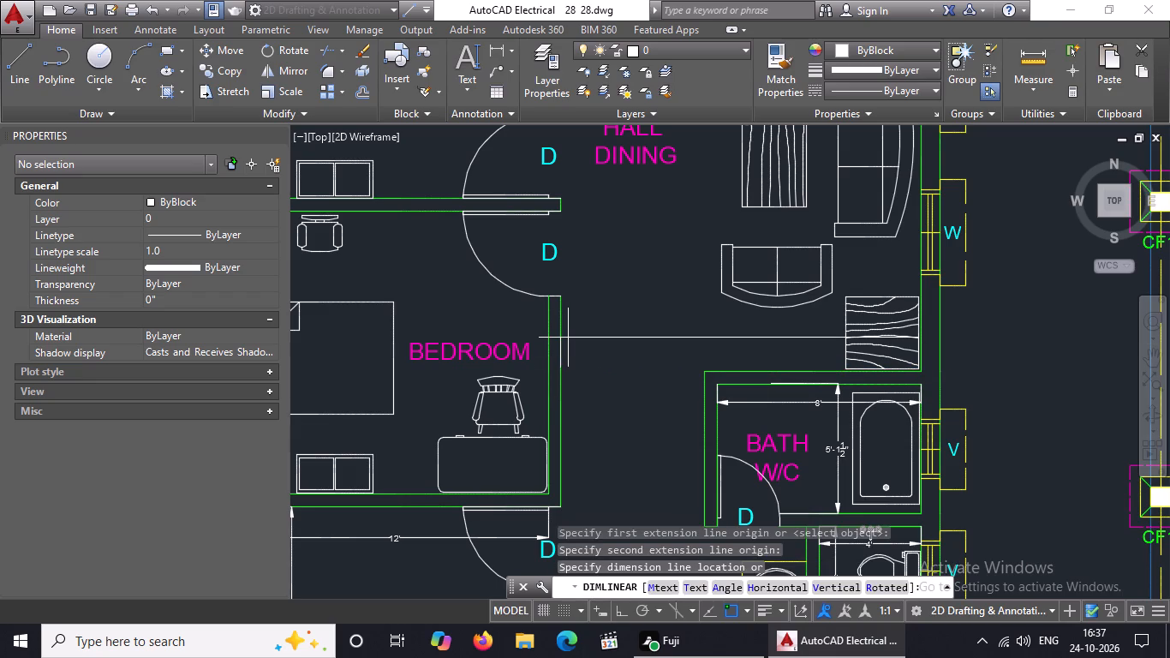
{"action": "left_click", "coordinate": [567, 342]}
Add a linear dimension from the Bath W/C's outer upper corner to the hall's upper wall by the kitchen door, placing its line there.
{"action": "scroll", "coordinate": [713, 361], "scroll_direction": "down", "scroll_amount": 2}
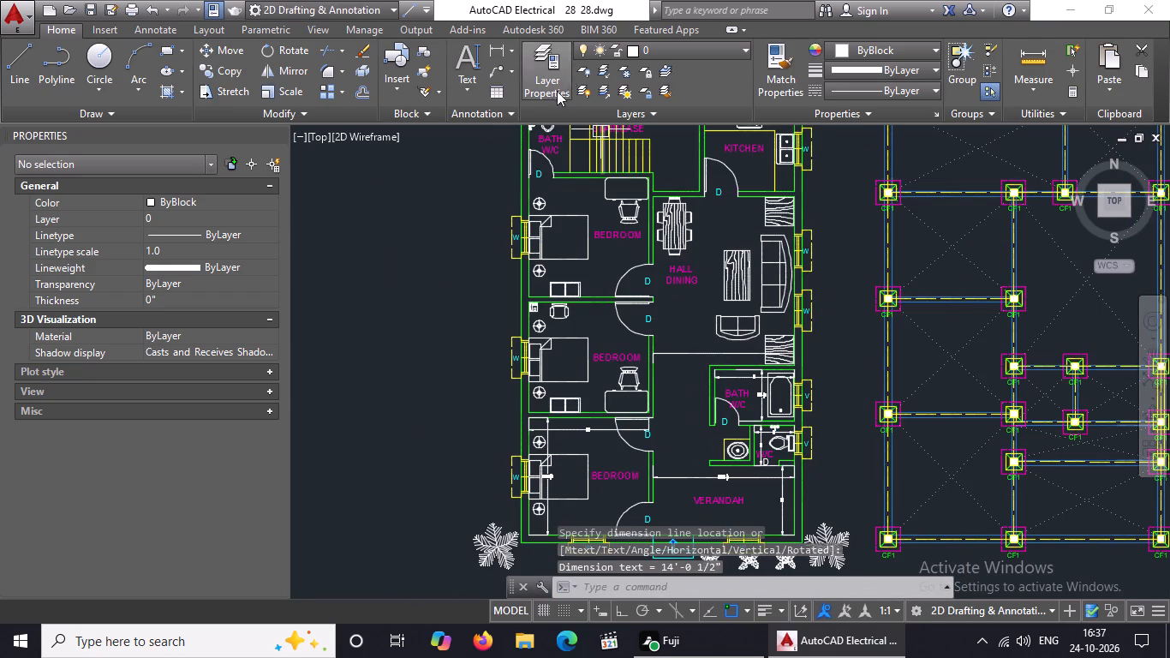
{"action": "left_click", "coordinate": [492, 44]}
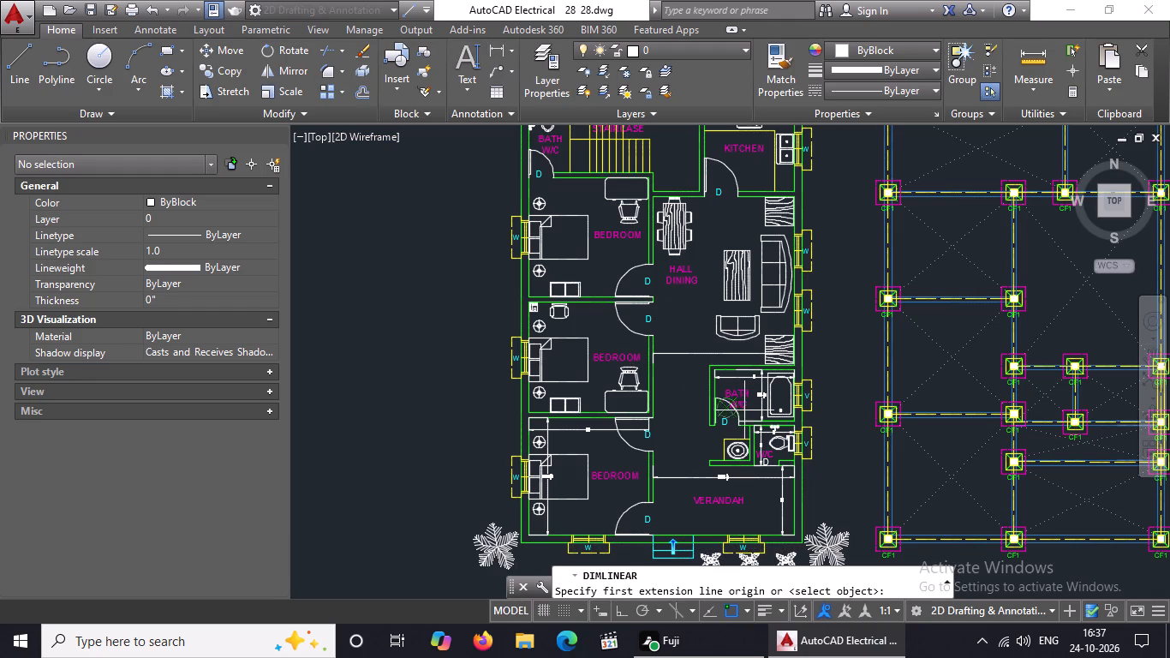
{"action": "left_click", "coordinate": [707, 365]}
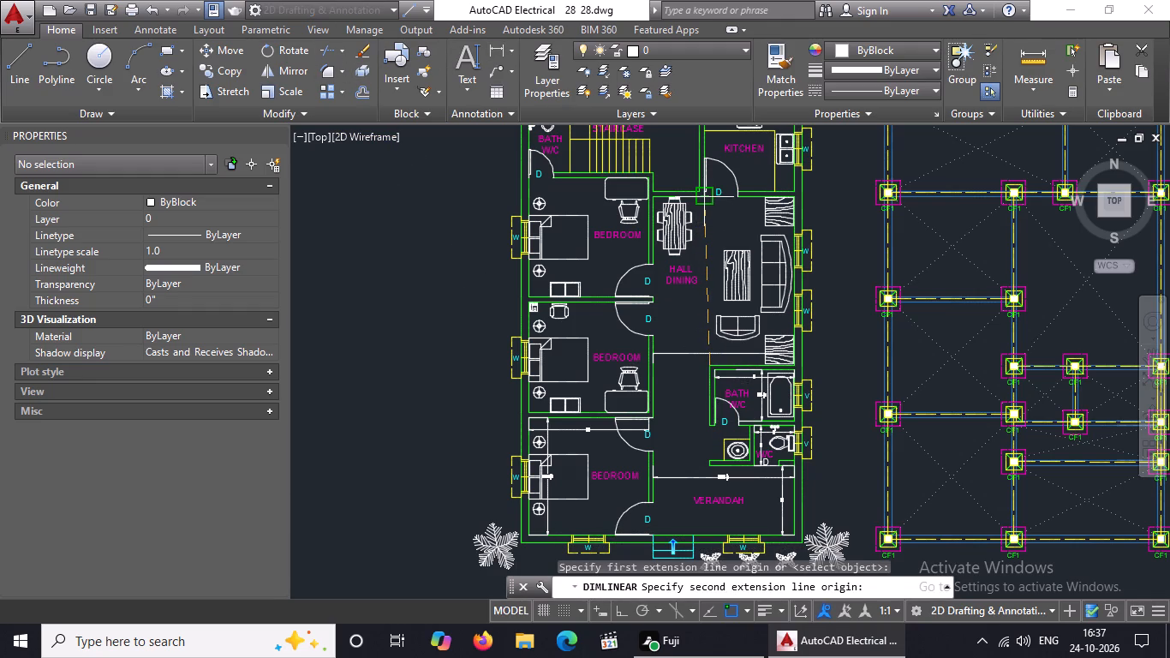
{"action": "left_click", "coordinate": [705, 190]}
{"action": "left_click", "coordinate": [707, 193]}
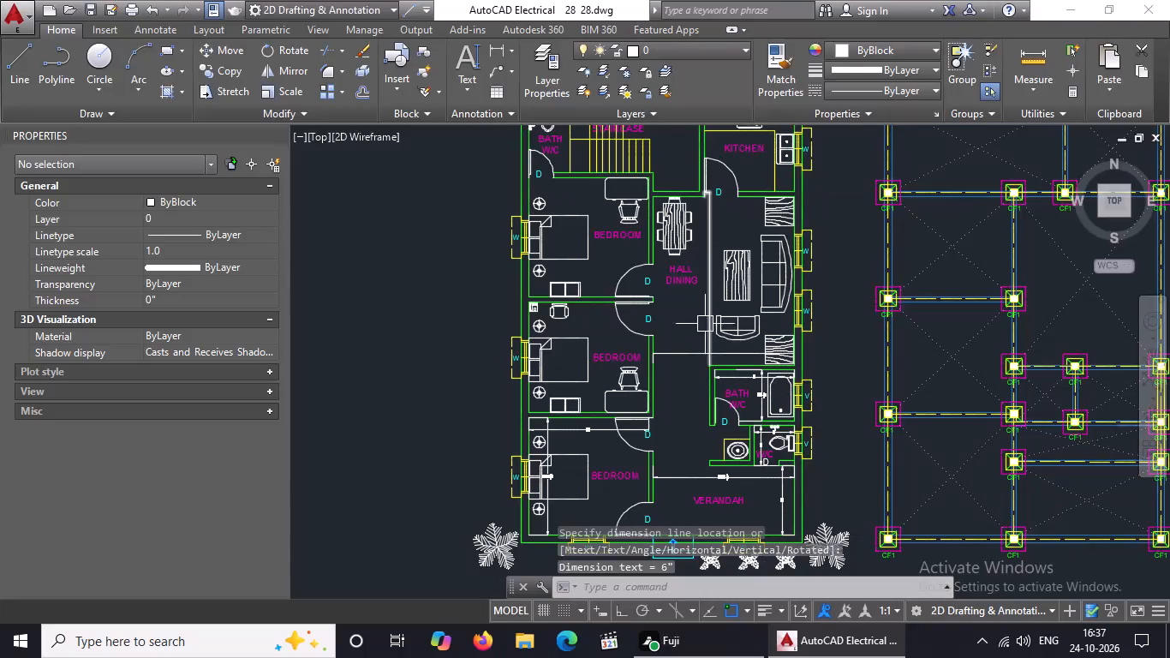
Set the arrow size of the hall's horizontal dimension to 5".
{"action": "left_click", "coordinate": [695, 352]}
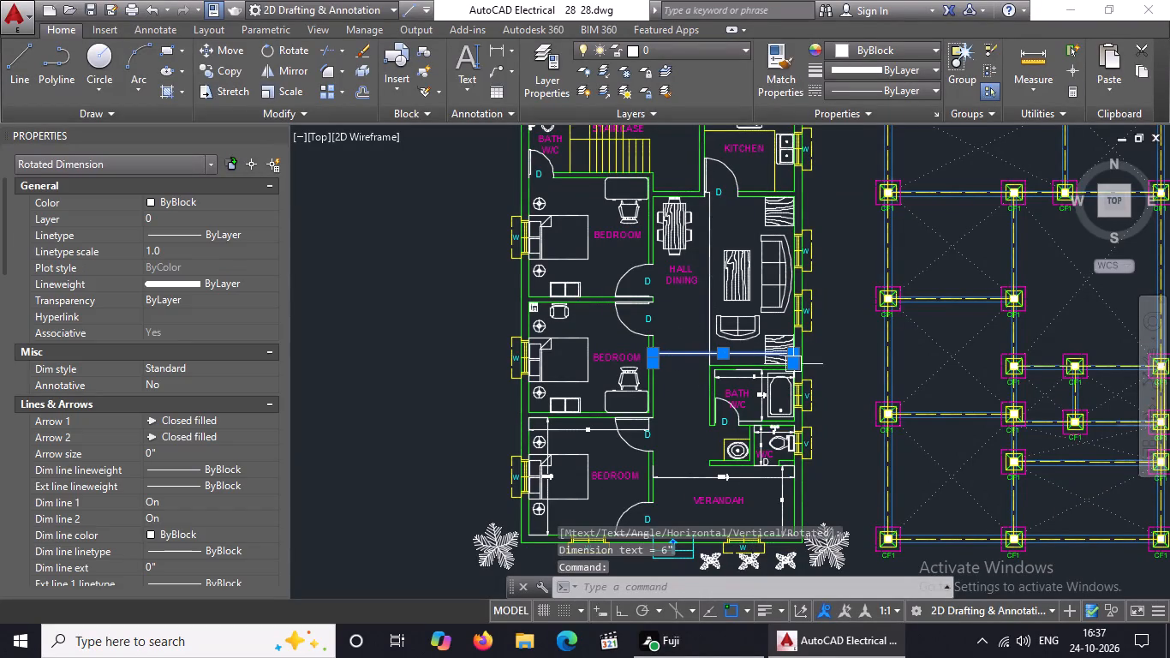
{"action": "left_click", "coordinate": [195, 450]}
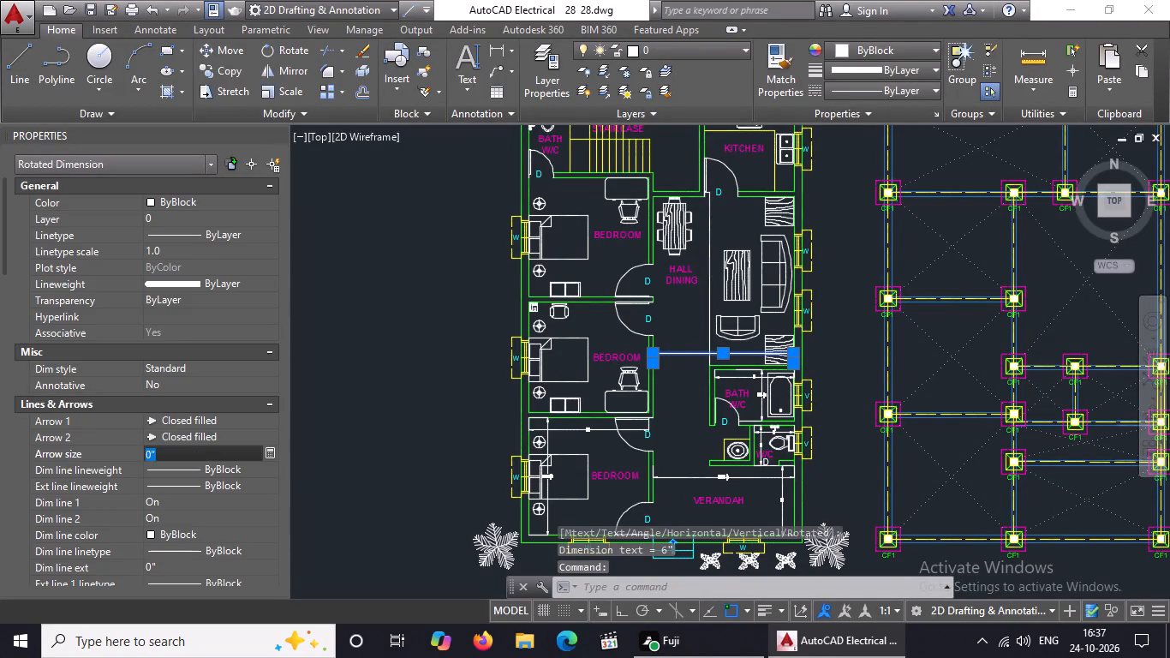
{"action": "key", "text": "BackSpace"}
{"action": "key", "text": "BackSpace"}
{"action": "key", "text": "BackSpace"}
{"action": "type", "text": "5\""}
{"action": "key", "text": "Return"}
Set the text height of the hall's horizontal dimension to 3".
{"action": "scroll", "coordinate": [145, 462], "scroll_direction": "down", "scroll_amount": 2}
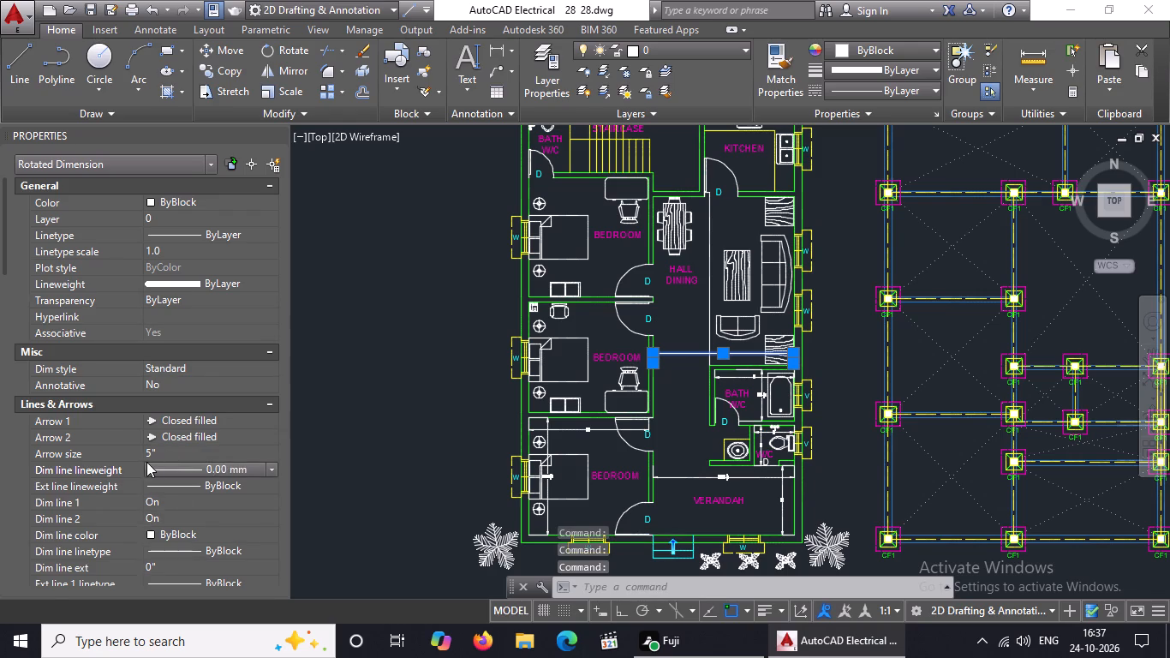
{"action": "scroll", "coordinate": [175, 488], "scroll_direction": "down", "scroll_amount": 5}
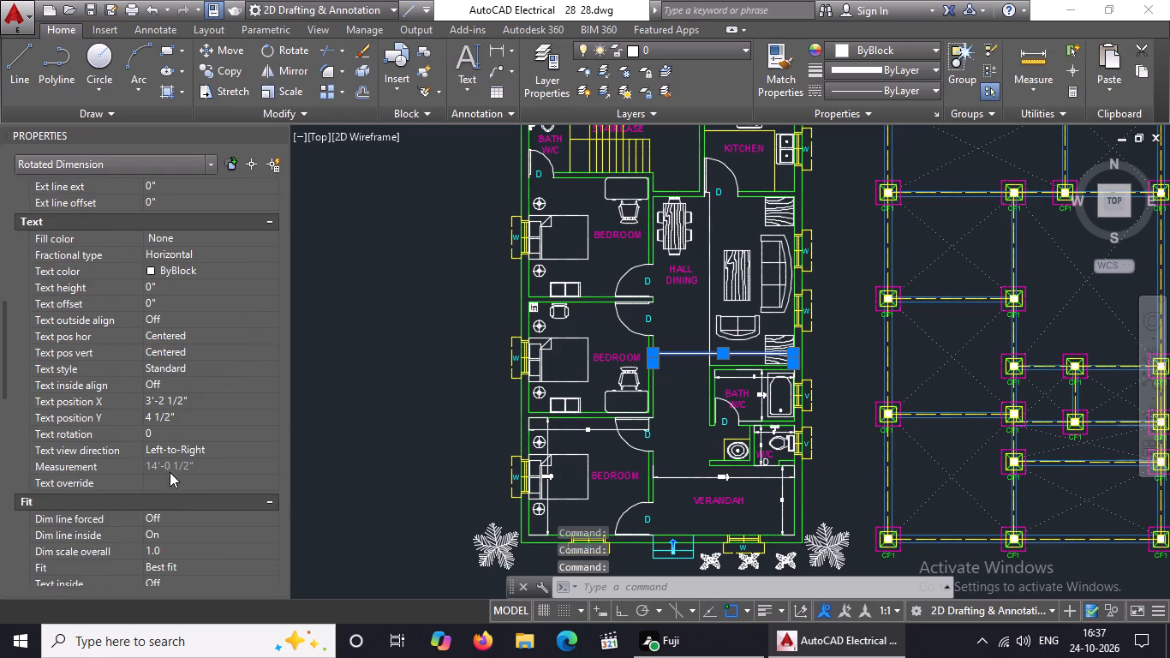
{"action": "left_click", "coordinate": [163, 284]}
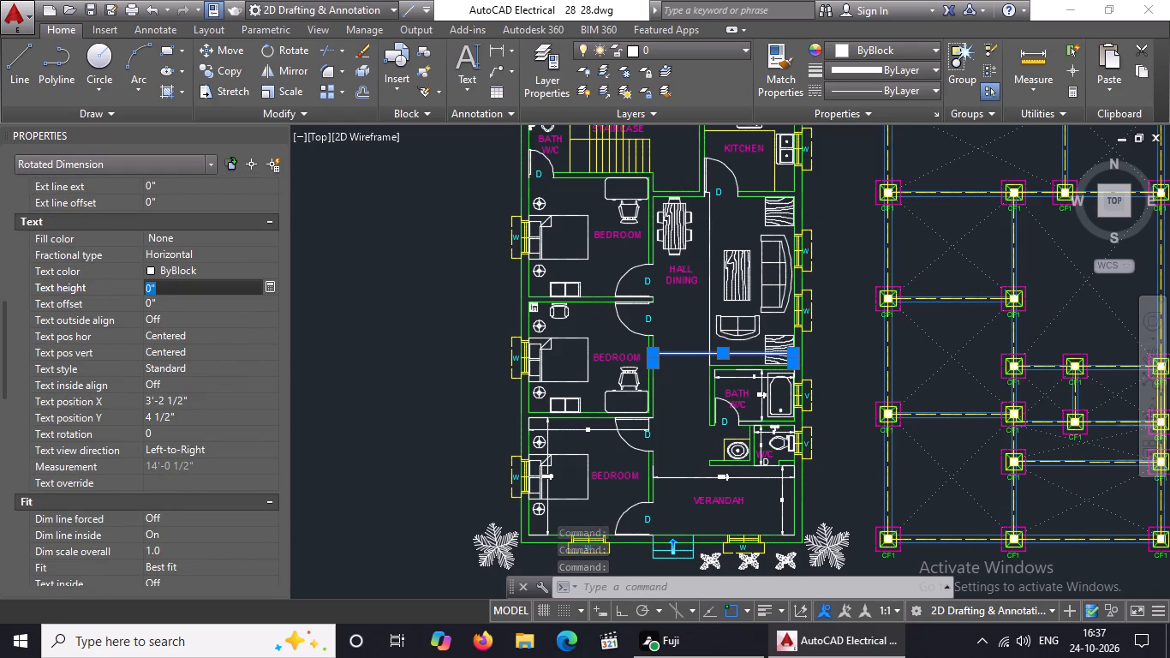
{"action": "key", "text": "BackSpace"}
{"action": "key", "text": "BackSpace"}
{"action": "key", "text": "BackSpace"}
{"action": "type", "text": "3\""}
{"action": "key", "text": "Return"}
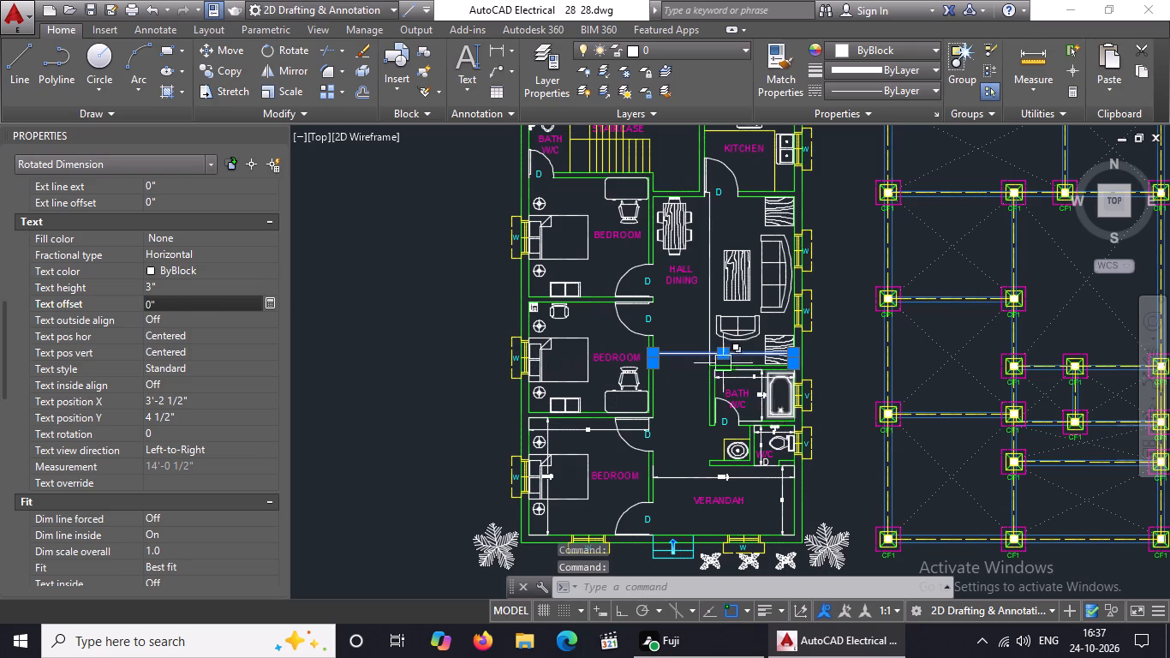
Set the arrow size of the hall dimension running from the Bath W/C corner to the kitchen door wall to 5".
{"action": "left_click", "coordinate": [713, 296]}
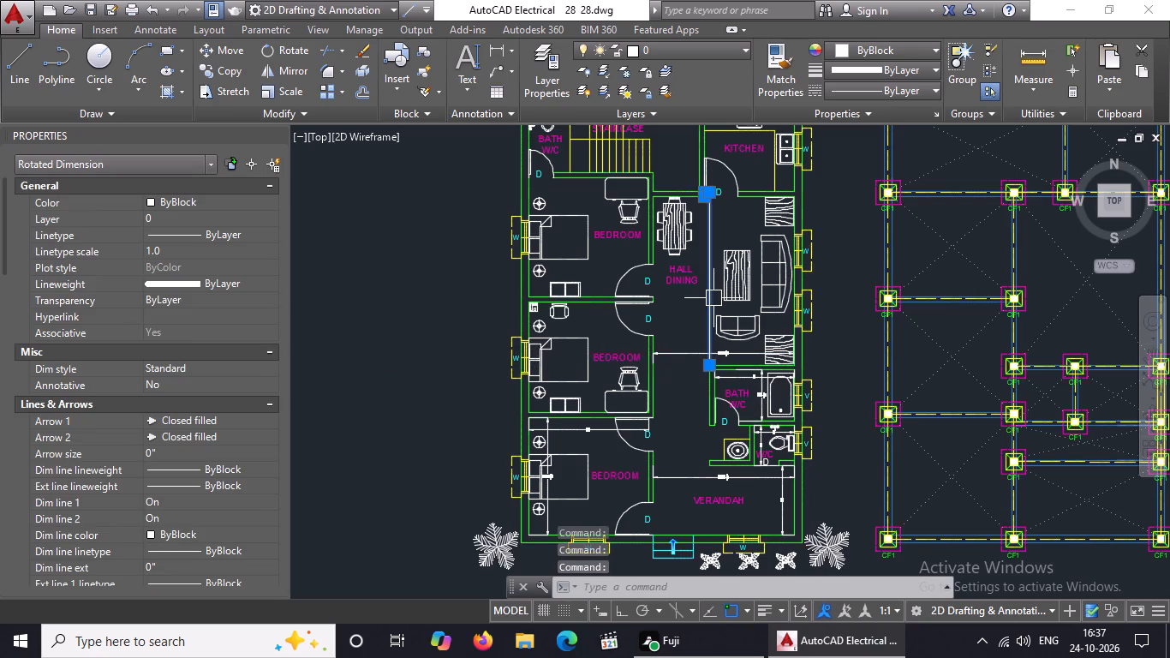
{"action": "scroll", "coordinate": [728, 376], "scroll_direction": "up", "scroll_amount": 2}
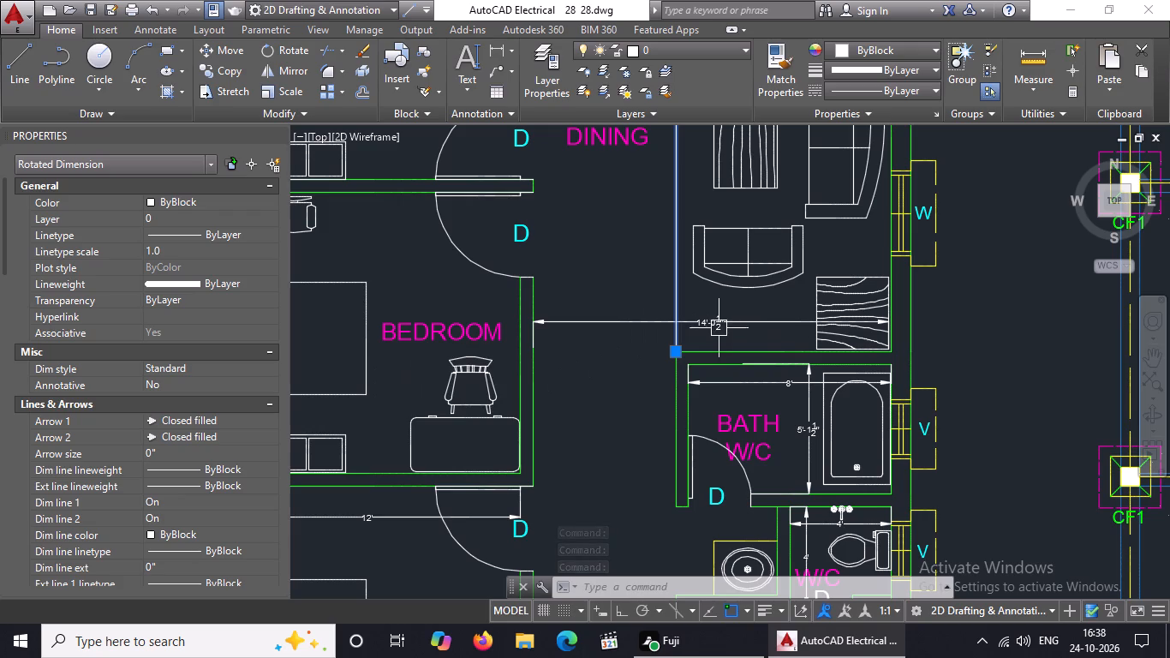
{"action": "left_click", "coordinate": [720, 322]}
{"action": "scroll", "coordinate": [231, 410], "scroll_direction": "down", "scroll_amount": 4}
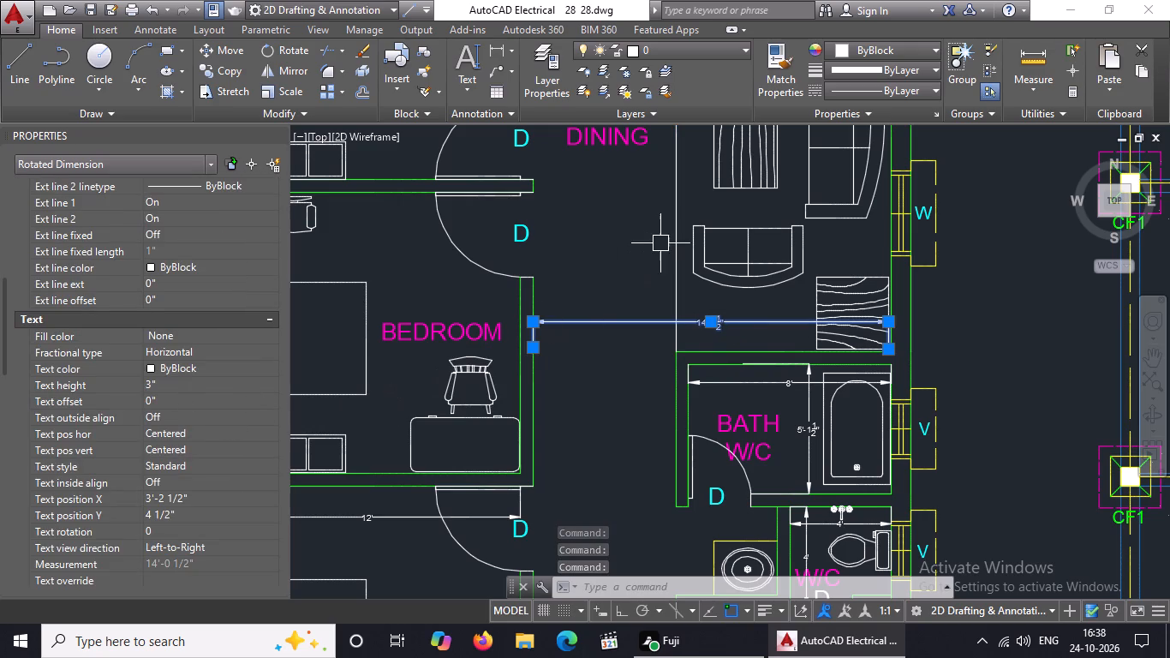
{"action": "left_click", "coordinate": [678, 231]}
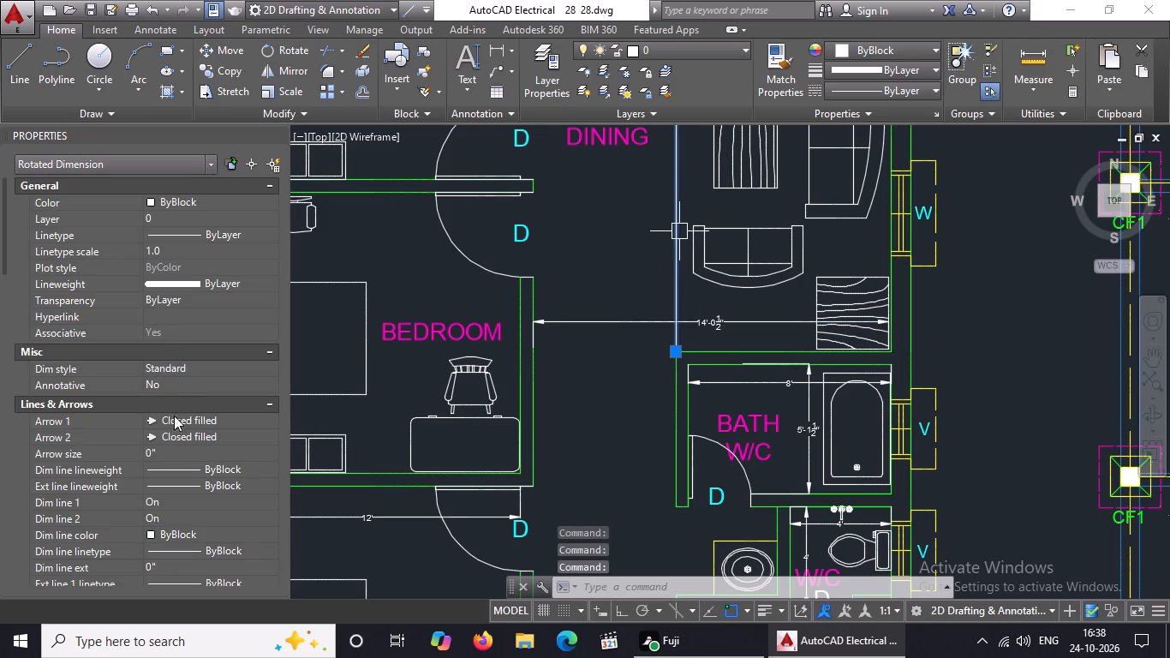
{"action": "left_click", "coordinate": [178, 450]}
{"action": "key", "text": "BackSpace"}
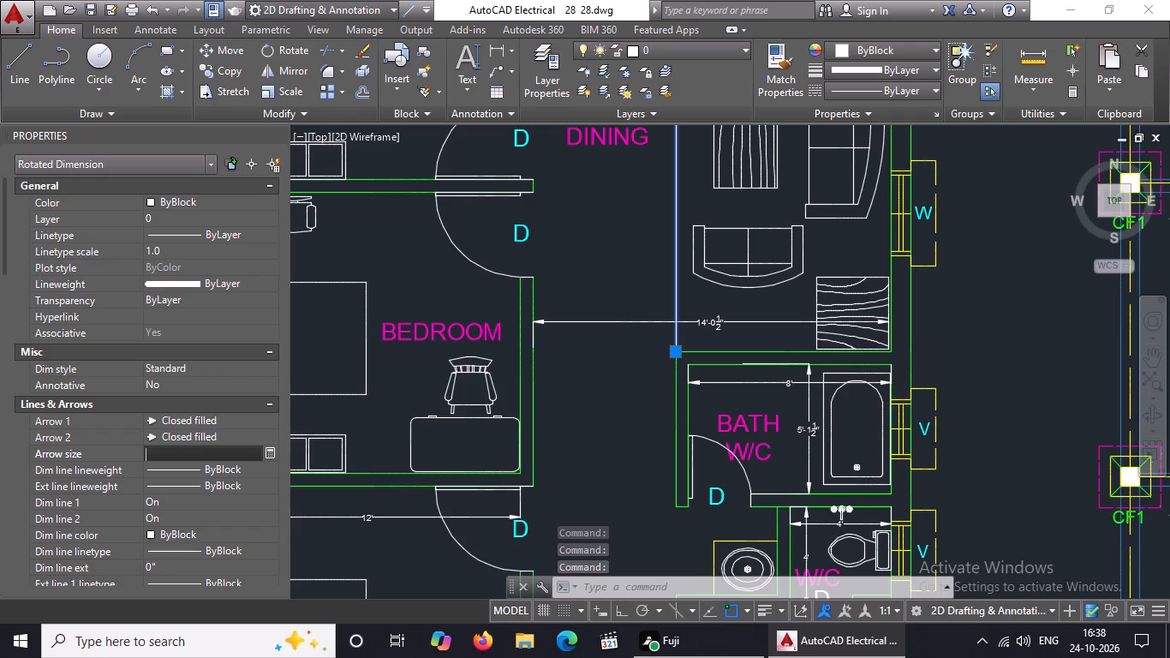
{"action": "key", "text": "BackSpace"}
{"action": "key", "text": "BackSpace"}
{"action": "type", "text": "5\""}
{"action": "key", "text": "Return"}
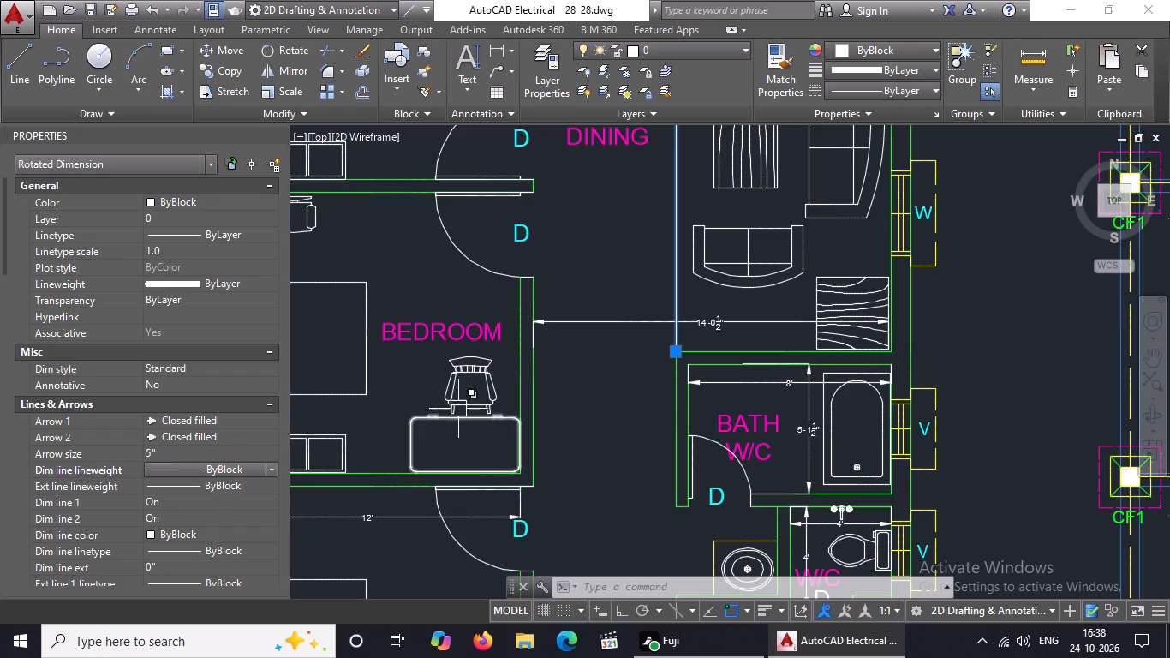
Set the text height of the hall dimension between the Bath W/C corner and the kitchen door wall to 3" and deselect it.
{"action": "scroll", "coordinate": [176, 458], "scroll_direction": "down", "scroll_amount": 4}
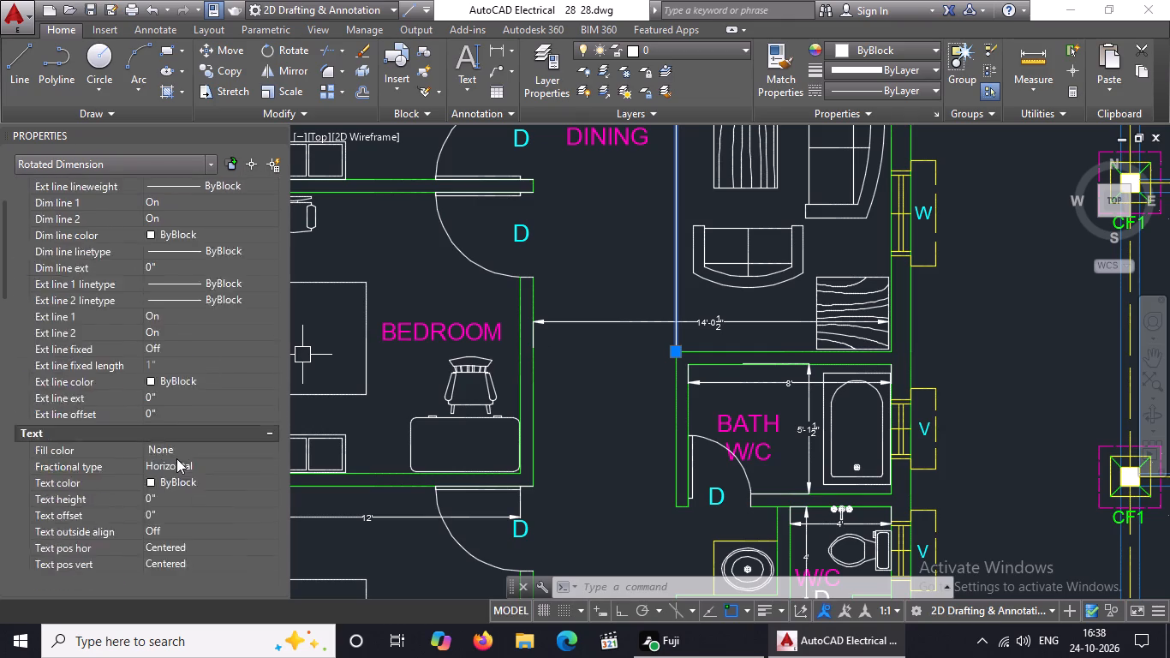
{"action": "left_click", "coordinate": [175, 385]}
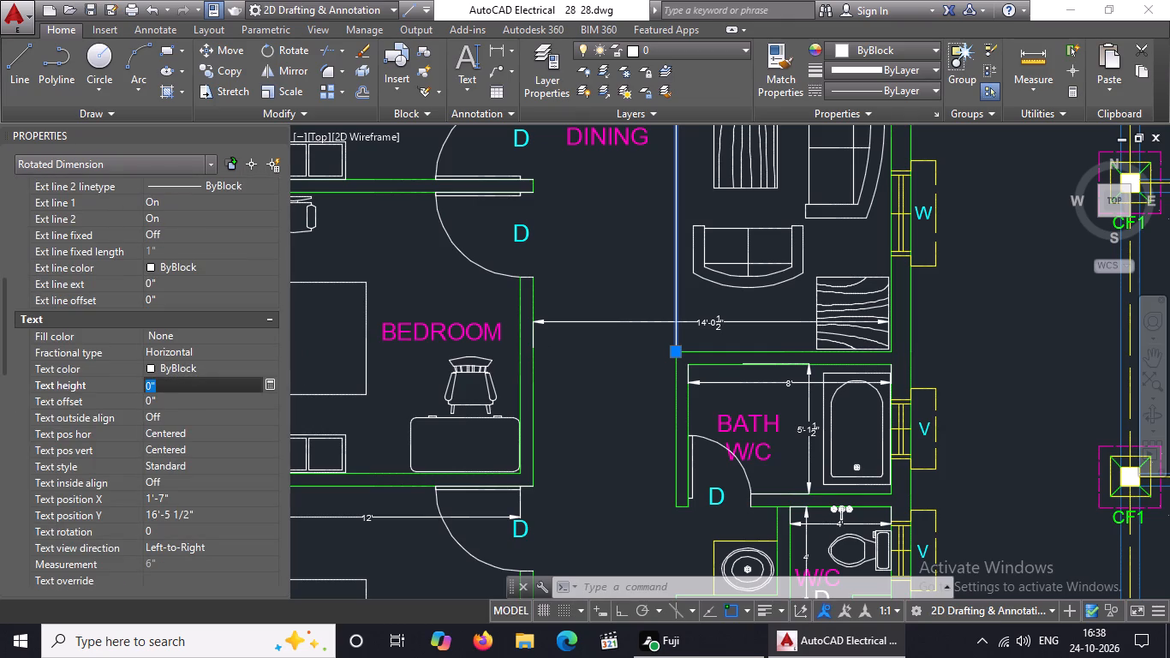
{"action": "key", "text": "BackSpace"}
{"action": "key", "text": "BackSpace"}
{"action": "key", "text": "BackSpace"}
{"action": "type", "text": "3\""}
{"action": "key", "text": "Return"}
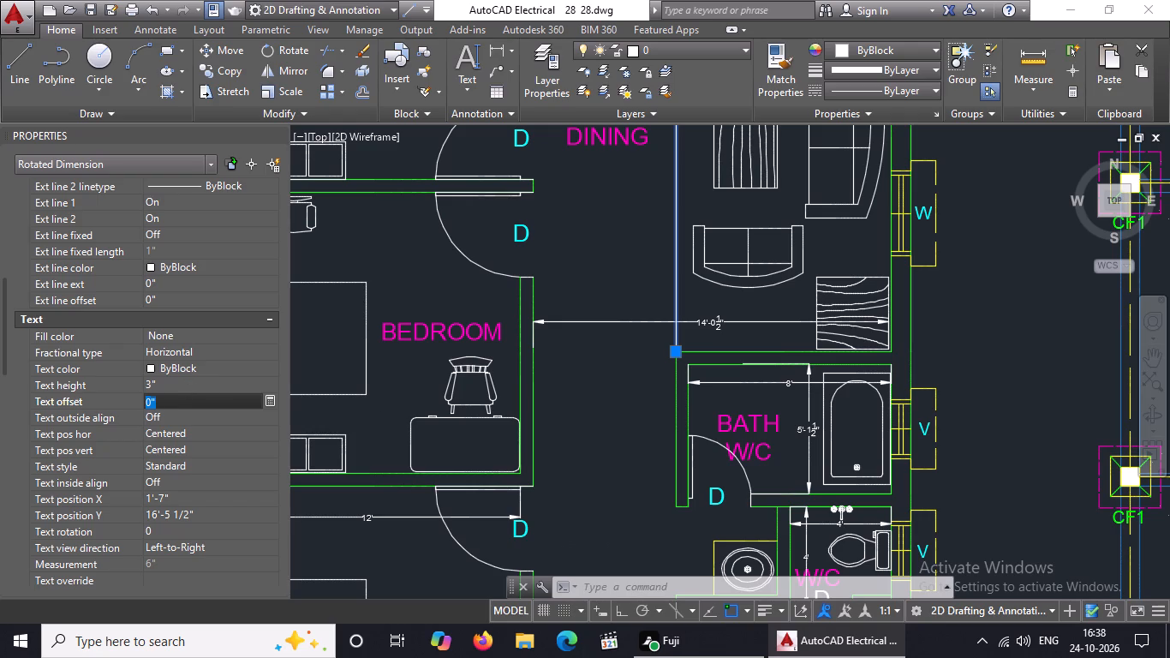
{"action": "scroll", "coordinate": [510, 448], "scroll_direction": "down", "scroll_amount": 3}
{"action": "key", "text": "Escape"}
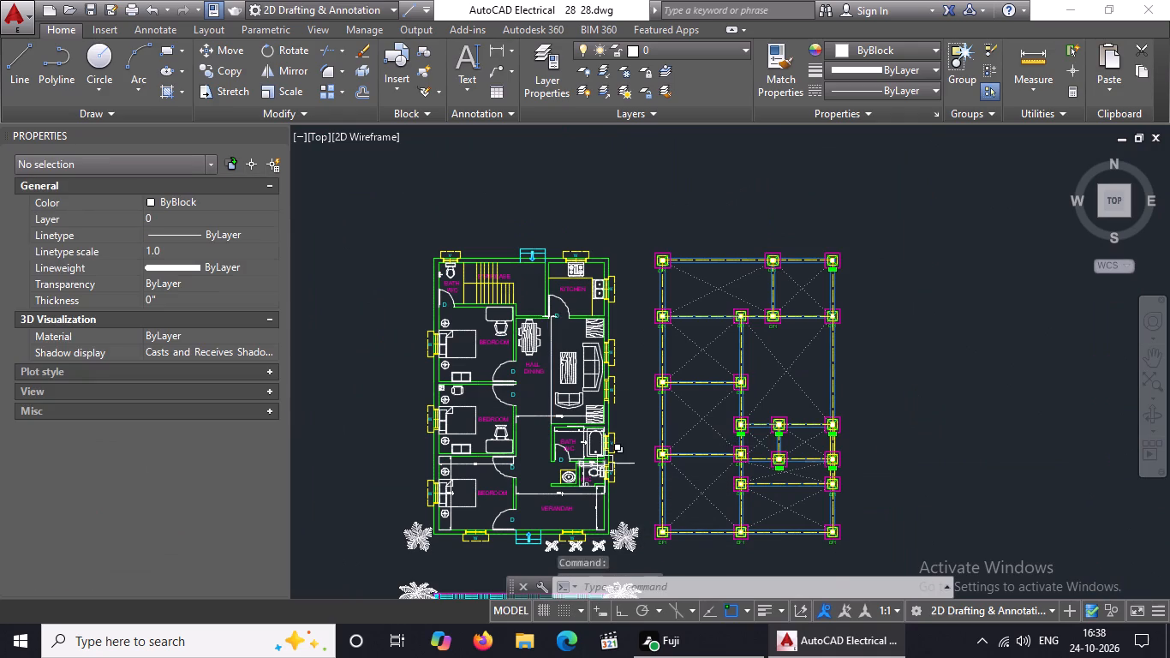
Delete the misplaced hall dimension that runs from the Bath W/C corner to the kitchen door wall with its 6" text.
{"action": "scroll", "coordinate": [475, 338], "scroll_direction": "up", "scroll_amount": 2}
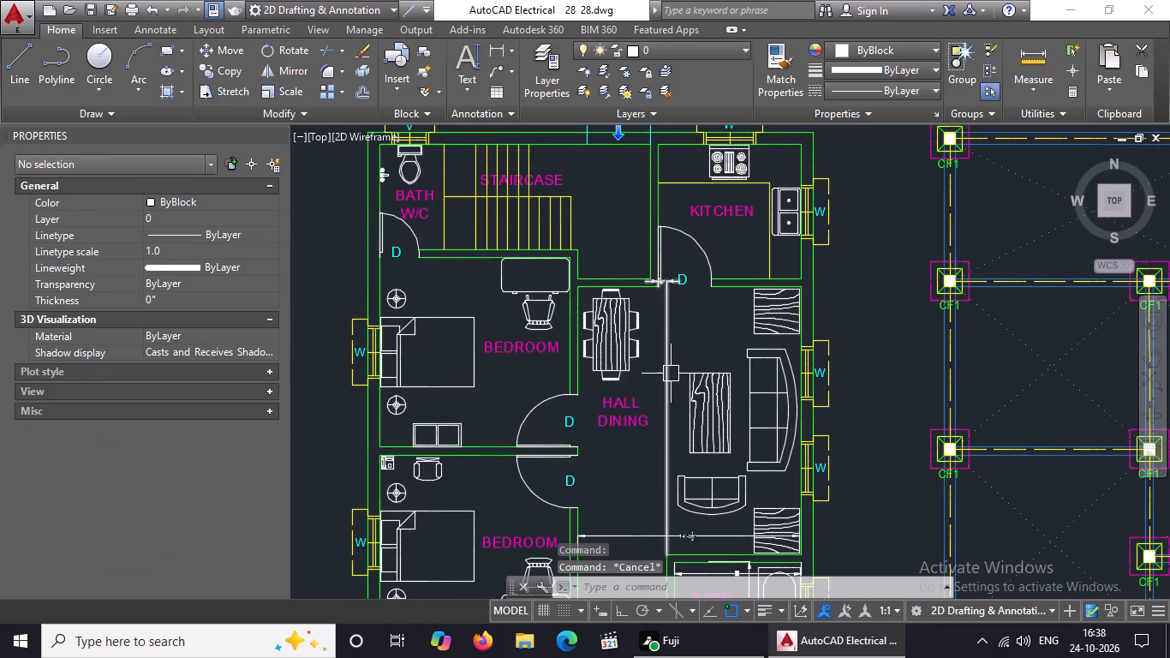
{"action": "left_click", "coordinate": [671, 374]}
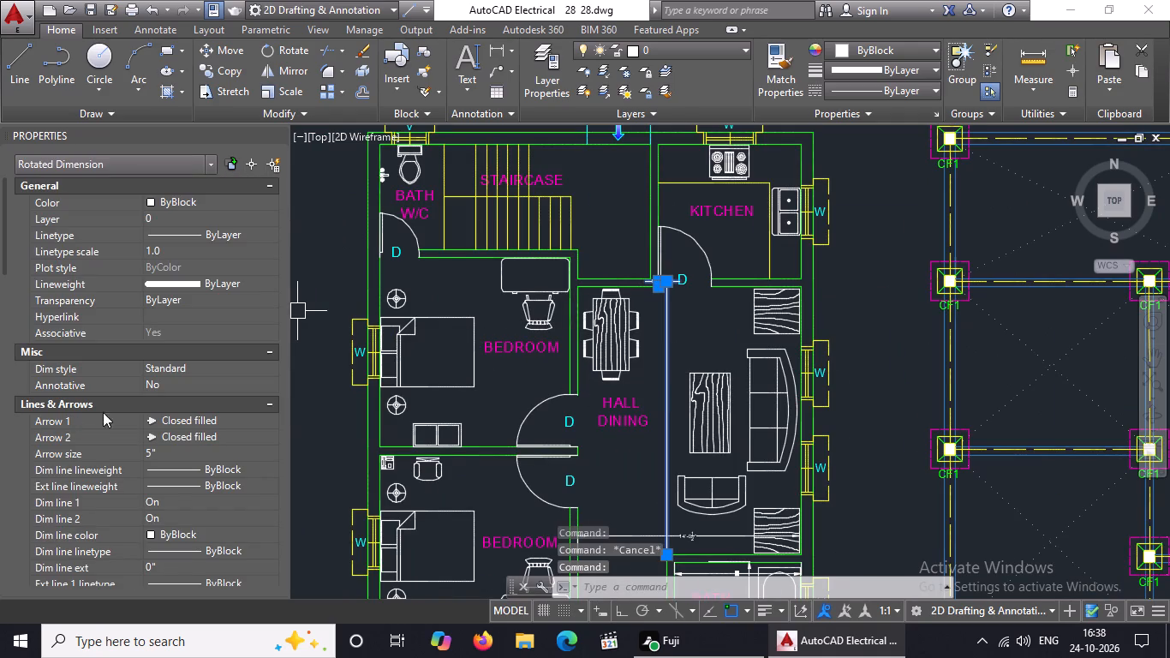
{"action": "scroll", "coordinate": [220, 463], "scroll_direction": "down", "scroll_amount": 3}
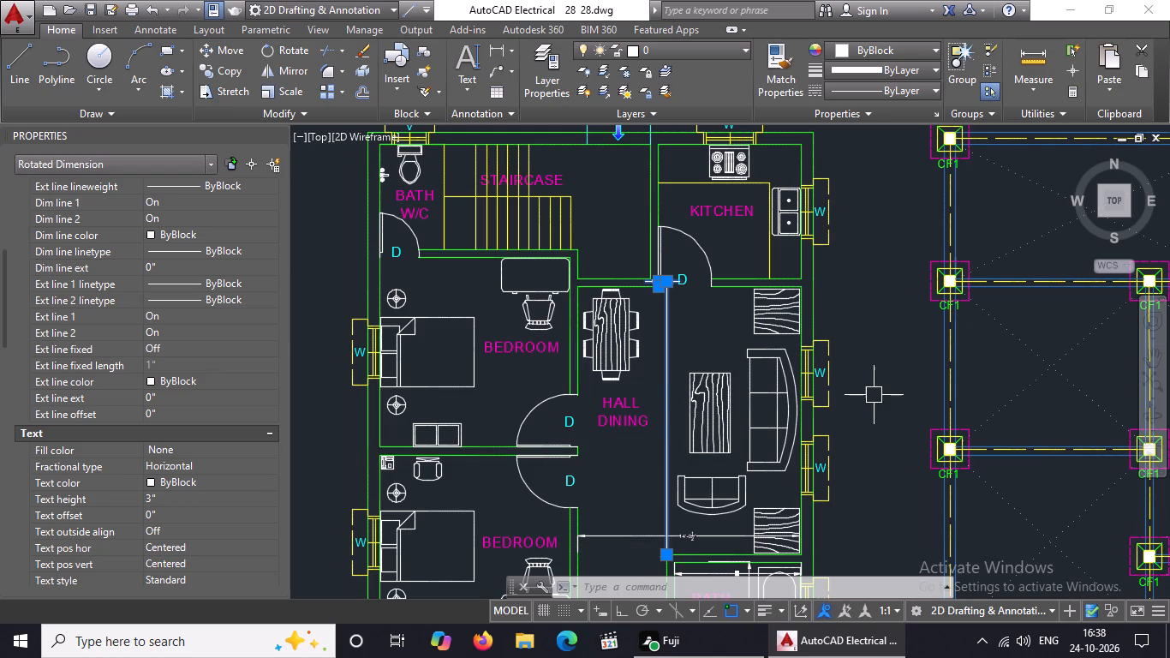
{"action": "key", "text": "Escape"}
{"action": "scroll", "coordinate": [587, 289], "scroll_direction": "up", "scroll_amount": 2}
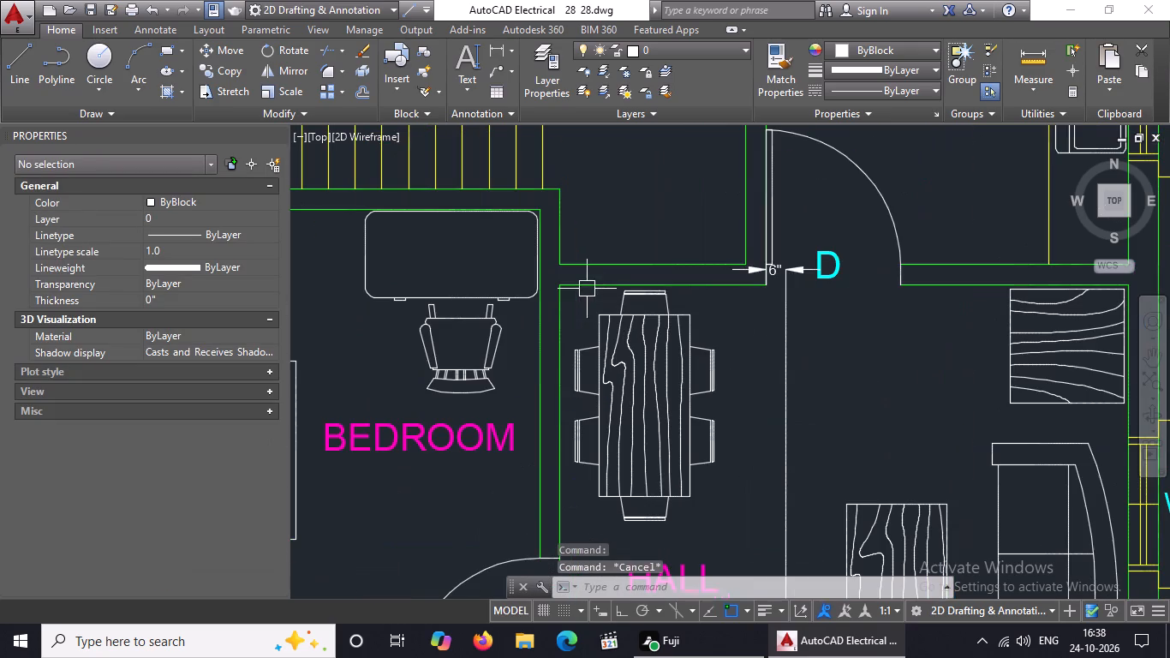
{"action": "left_click", "coordinate": [782, 314]}
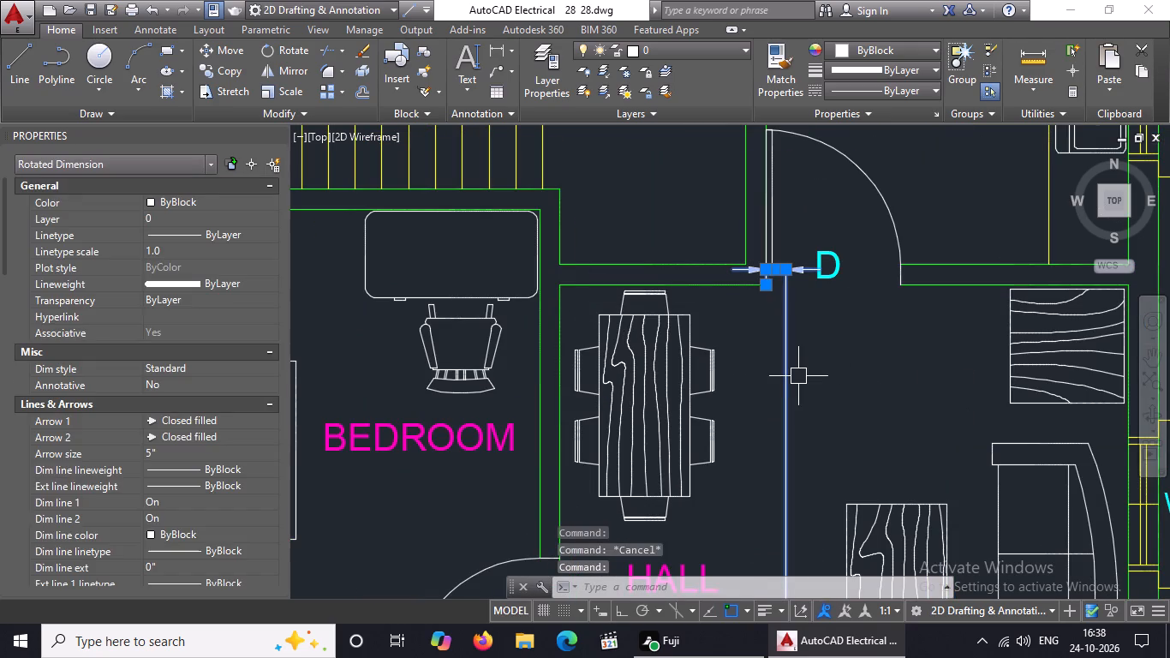
{"action": "key", "text": "Delete"}
Add a vertical linear dimension across the hall from the Bath W/C wall's outer corner to the wall corner at the kitchen door.
{"action": "scroll", "coordinate": [803, 376], "scroll_direction": "down", "scroll_amount": 3}
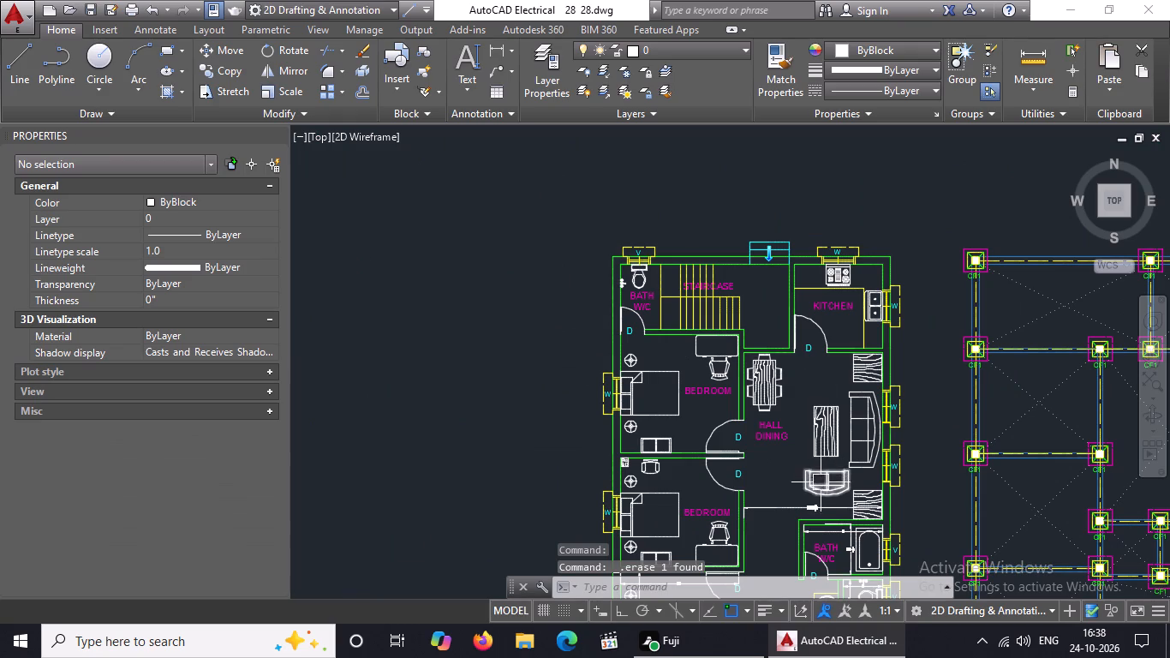
{"action": "left_click", "coordinate": [493, 48]}
{"action": "scroll", "coordinate": [883, 551], "scroll_direction": "up", "scroll_amount": 2}
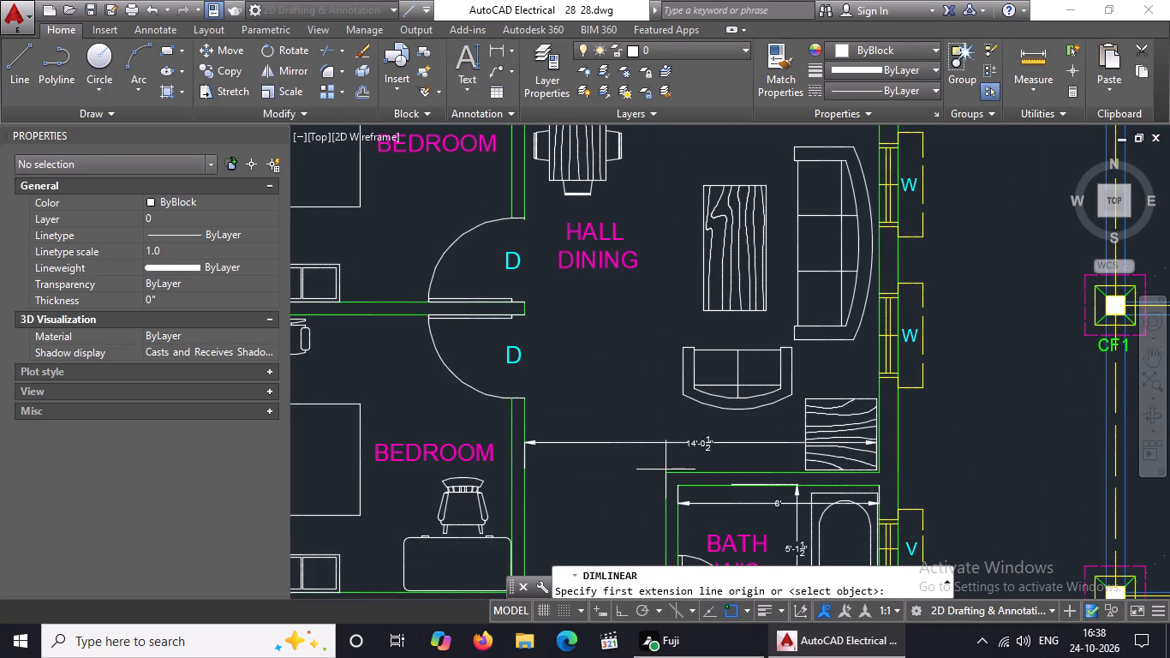
{"action": "left_click", "coordinate": [666, 475]}
{"action": "scroll", "coordinate": [675, 465], "scroll_direction": "down", "scroll_amount": 3}
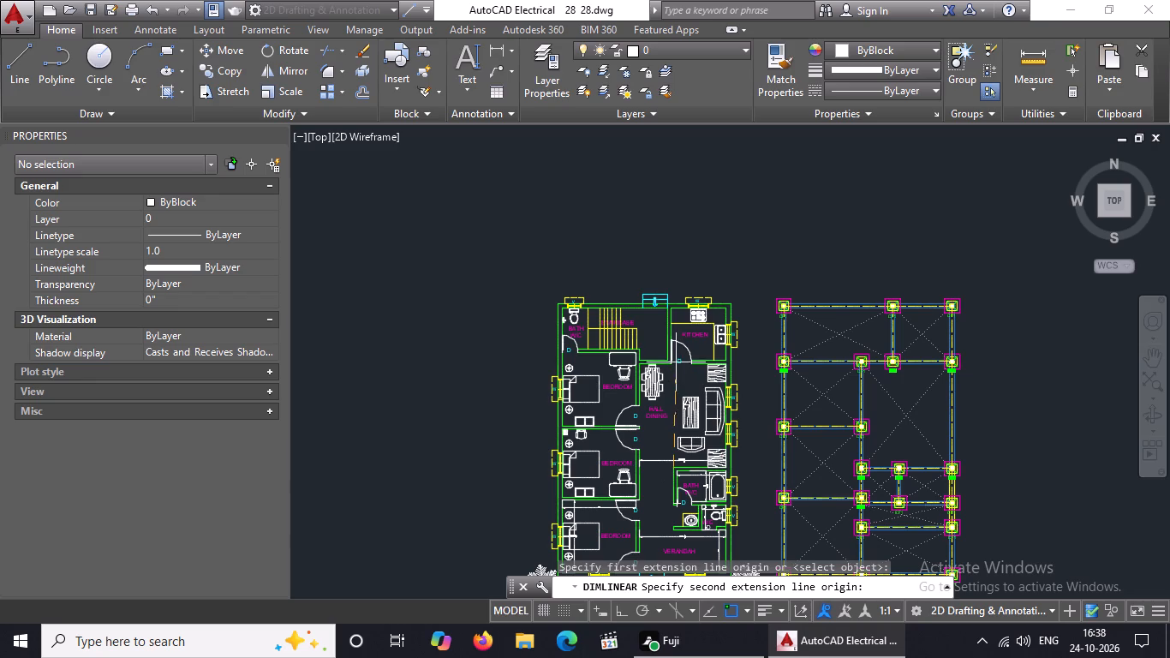
{"action": "scroll", "coordinate": [689, 359], "scroll_direction": "up", "scroll_amount": 3}
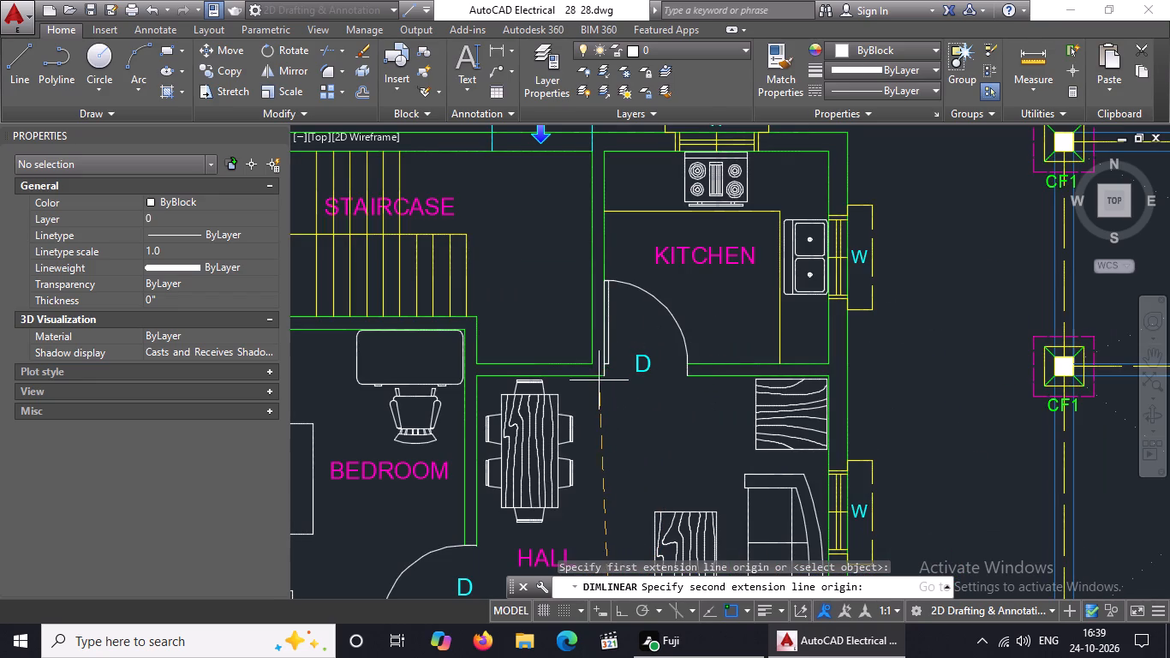
{"action": "left_click", "coordinate": [605, 375]}
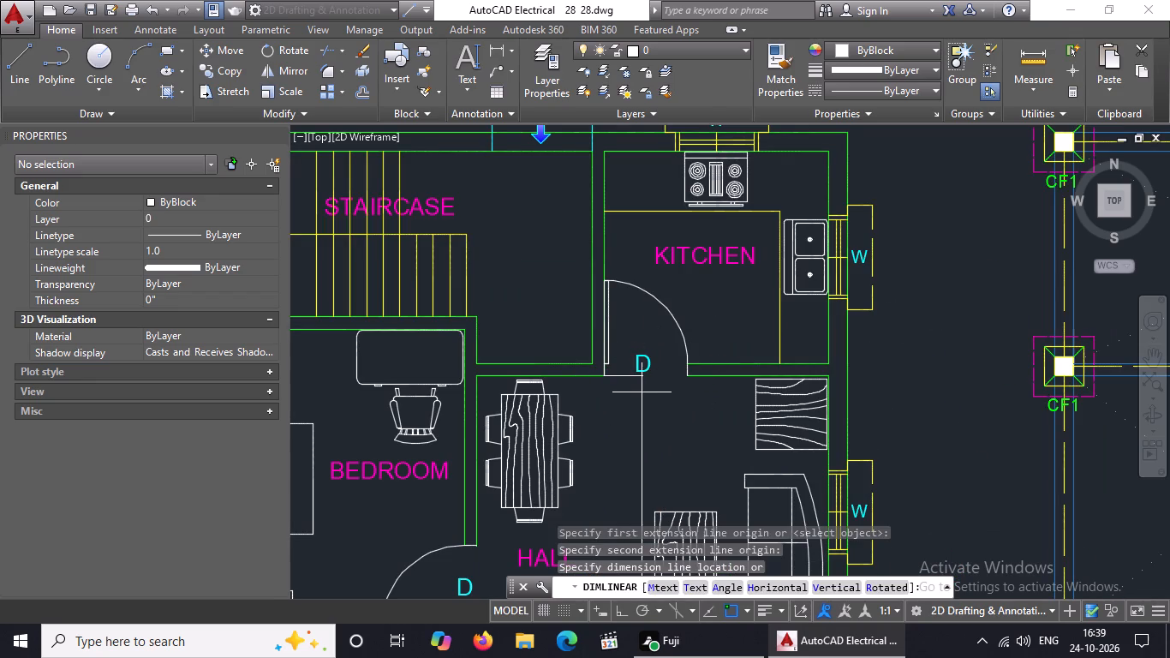
{"action": "left_click", "coordinate": [642, 392]}
Set the arrow size of the new vertical hall dimension to 5".
{"action": "scroll", "coordinate": [653, 402], "scroll_direction": "down", "scroll_amount": 4}
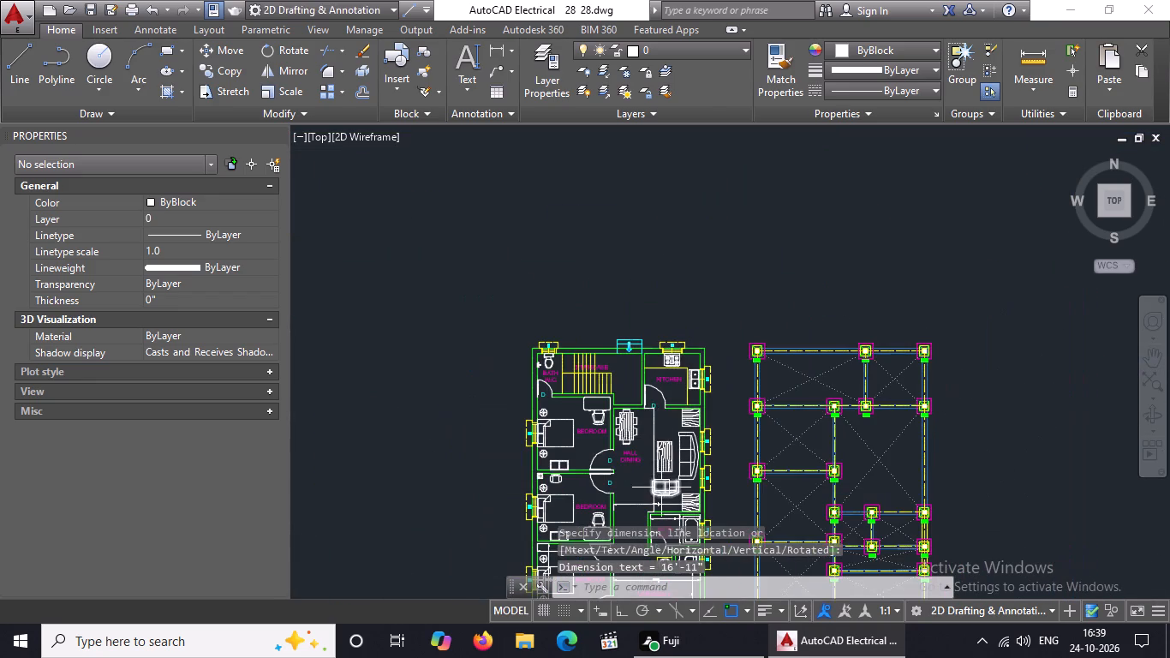
{"action": "scroll", "coordinate": [661, 488], "scroll_direction": "up", "scroll_amount": 3}
{"action": "left_click", "coordinate": [618, 427]}
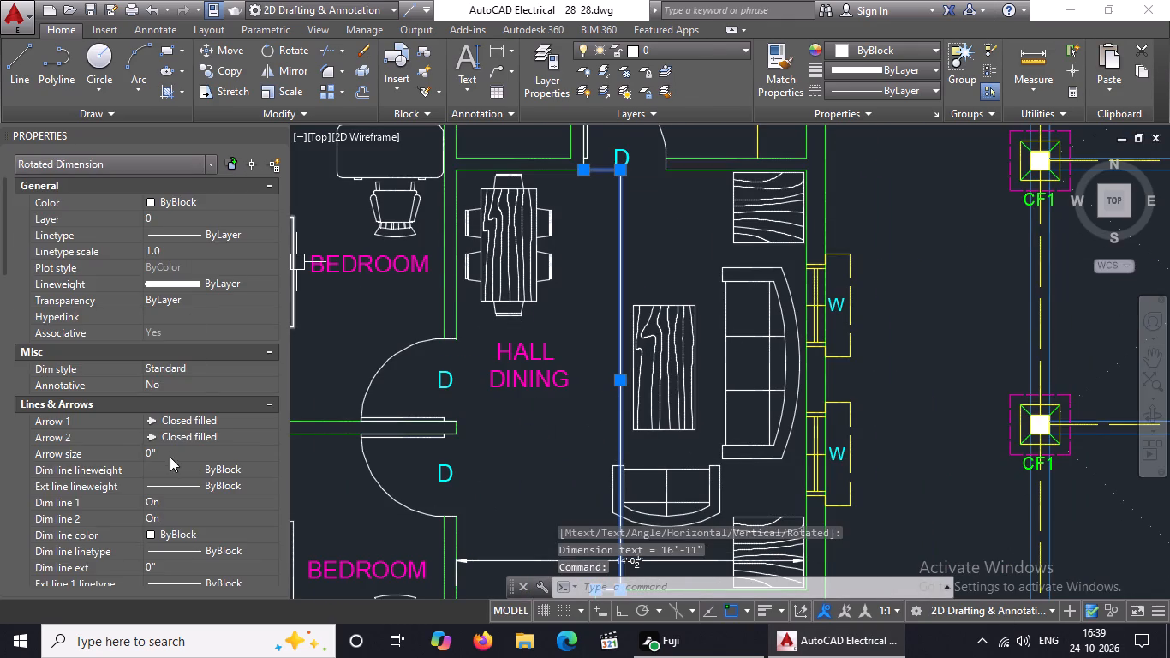
{"action": "left_click", "coordinate": [170, 455]}
{"action": "key", "text": "BackSpace"}
{"action": "key", "text": "BackSpace"}
{"action": "key", "text": "BackSpace"}
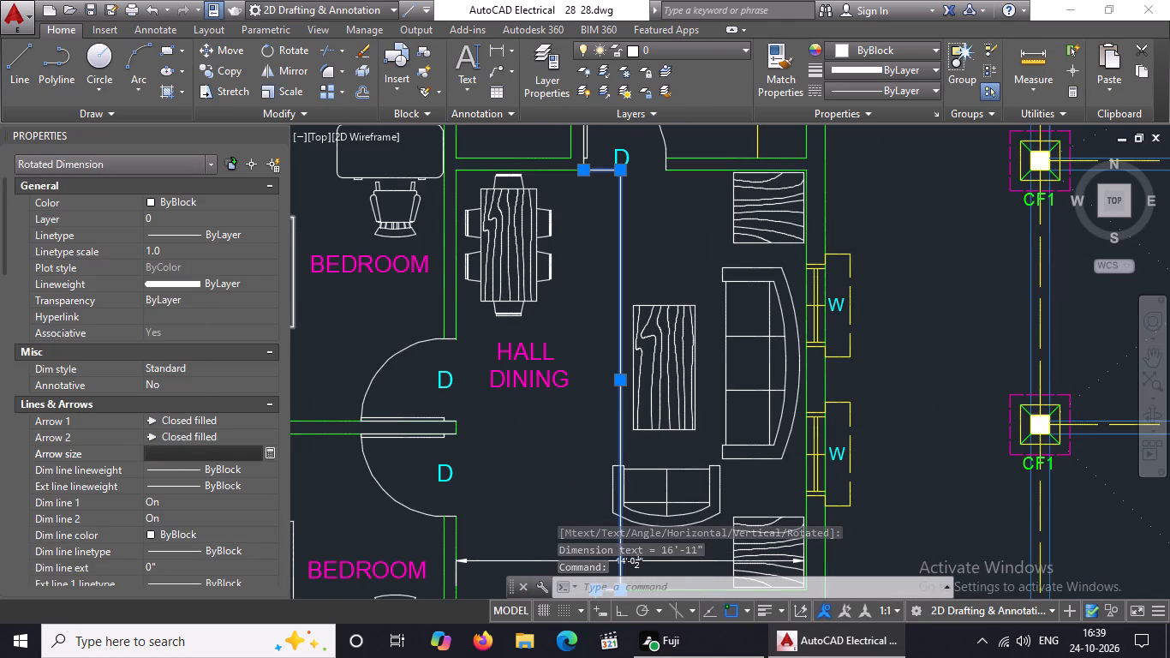
{"action": "type", "text": "5\""}
{"action": "key", "text": "Return"}
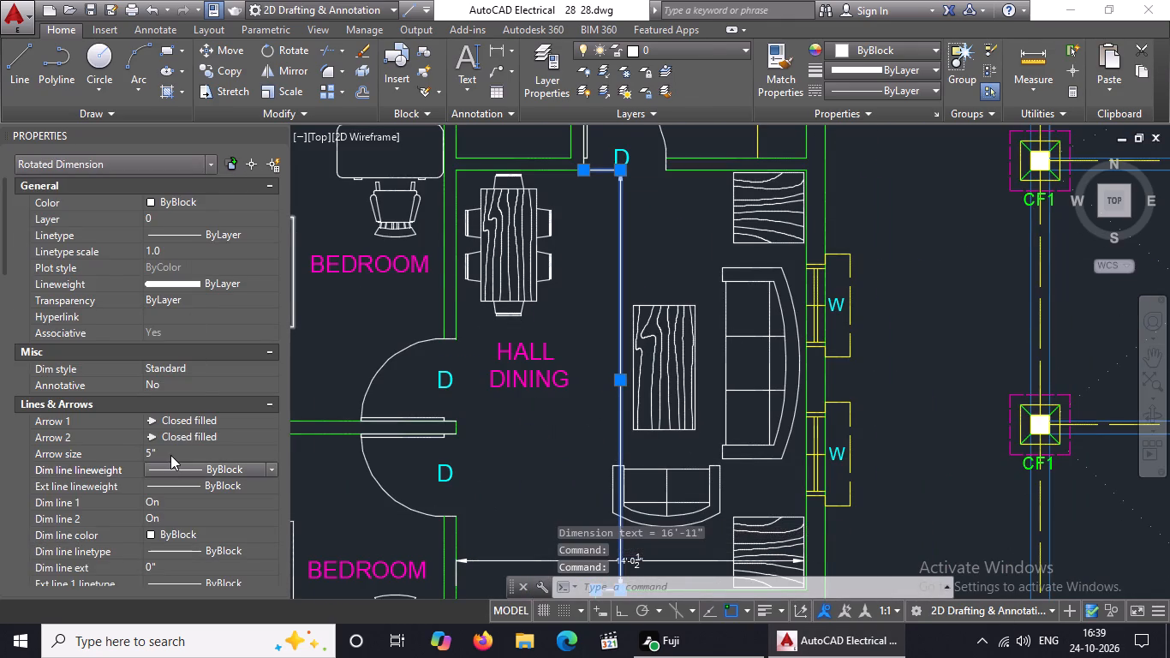
Set the text height of the vertical hall dimension to 3" and deselect it.
{"action": "scroll", "coordinate": [173, 457], "scroll_direction": "down", "scroll_amount": 5}
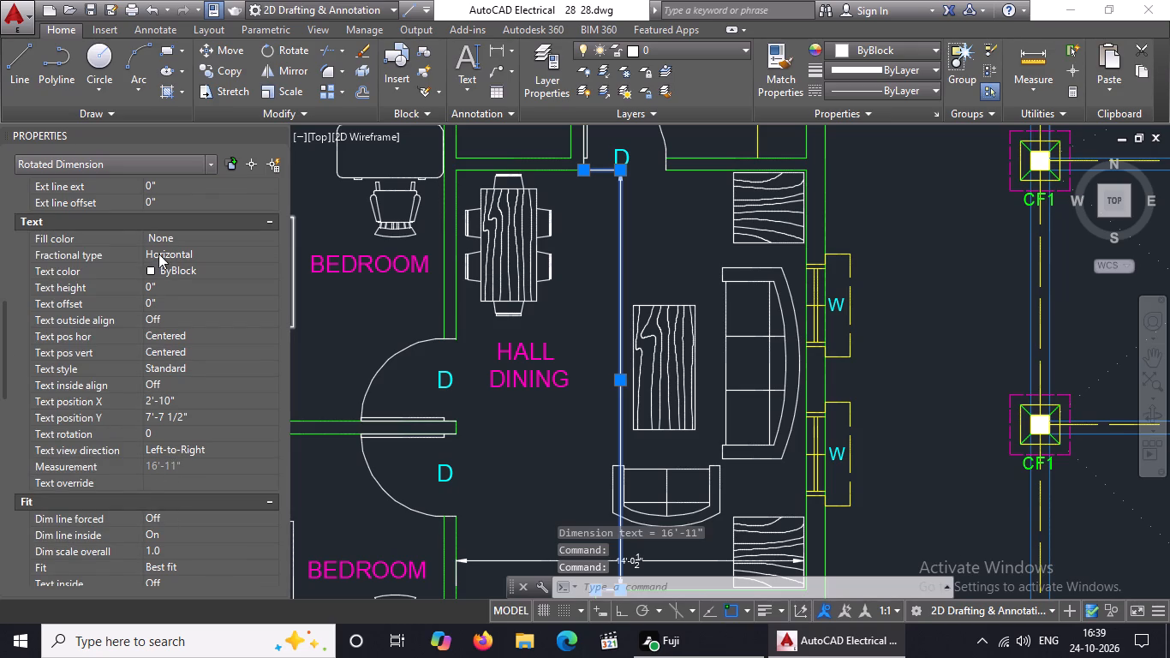
{"action": "left_click", "coordinate": [169, 282]}
{"action": "key", "text": "BackSpace"}
{"action": "key", "text": "BackSpace"}
{"action": "key", "text": "BackSpace"}
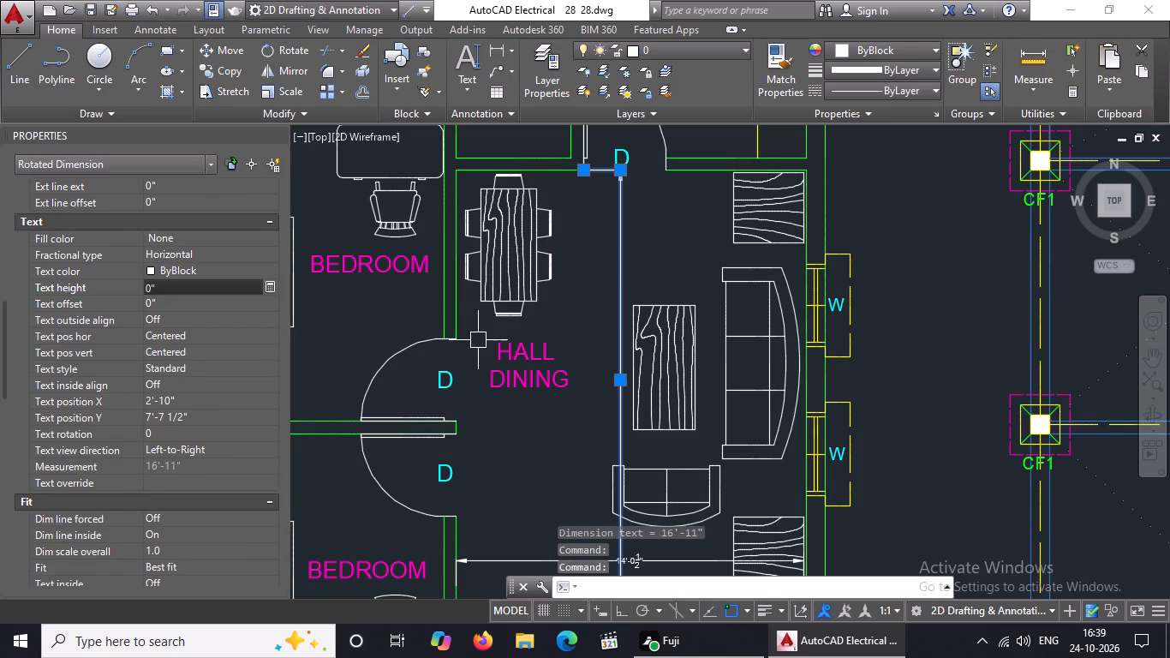
{"action": "type", "text": "3\""}
{"action": "key", "text": "Return"}
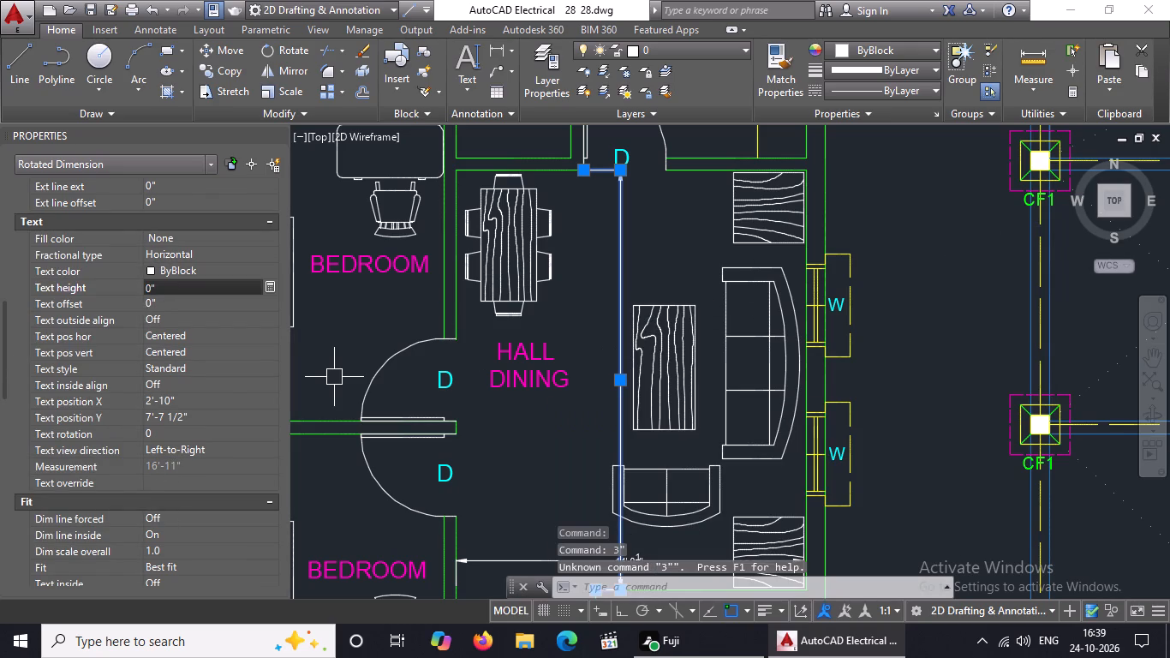
{"action": "left_click", "coordinate": [165, 289]}
{"action": "key", "text": "BackSpace"}
{"action": "key", "text": "BackSpace"}
{"action": "key", "text": "BackSpace"}
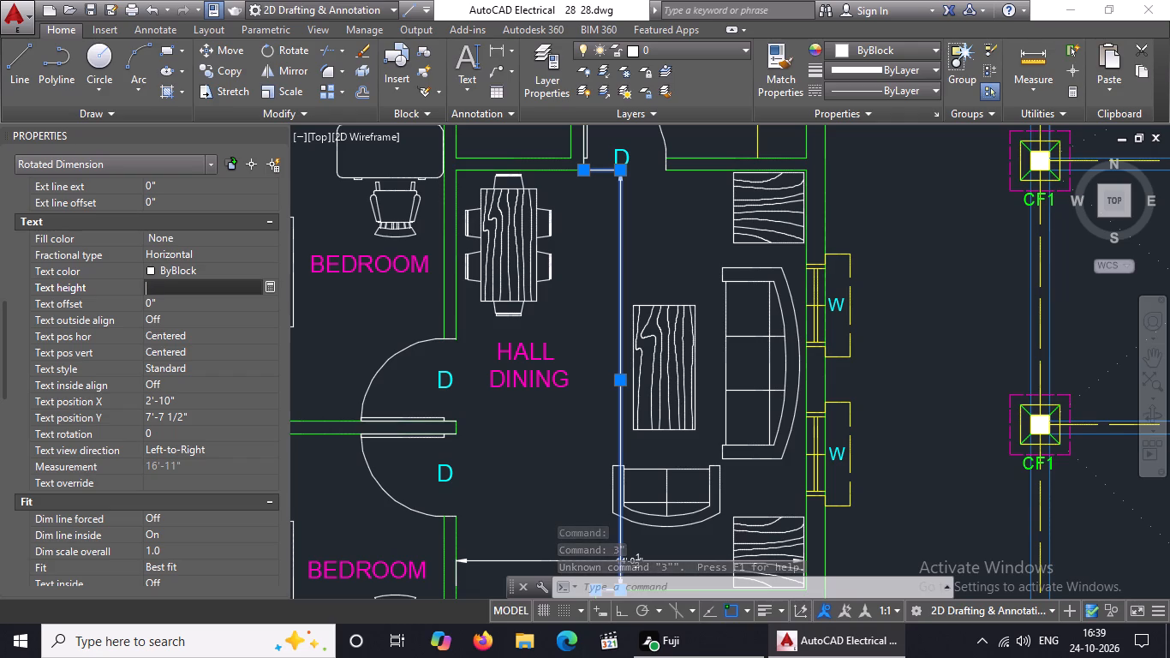
{"action": "type", "text": "3\""}
{"action": "key", "text": "Return"}
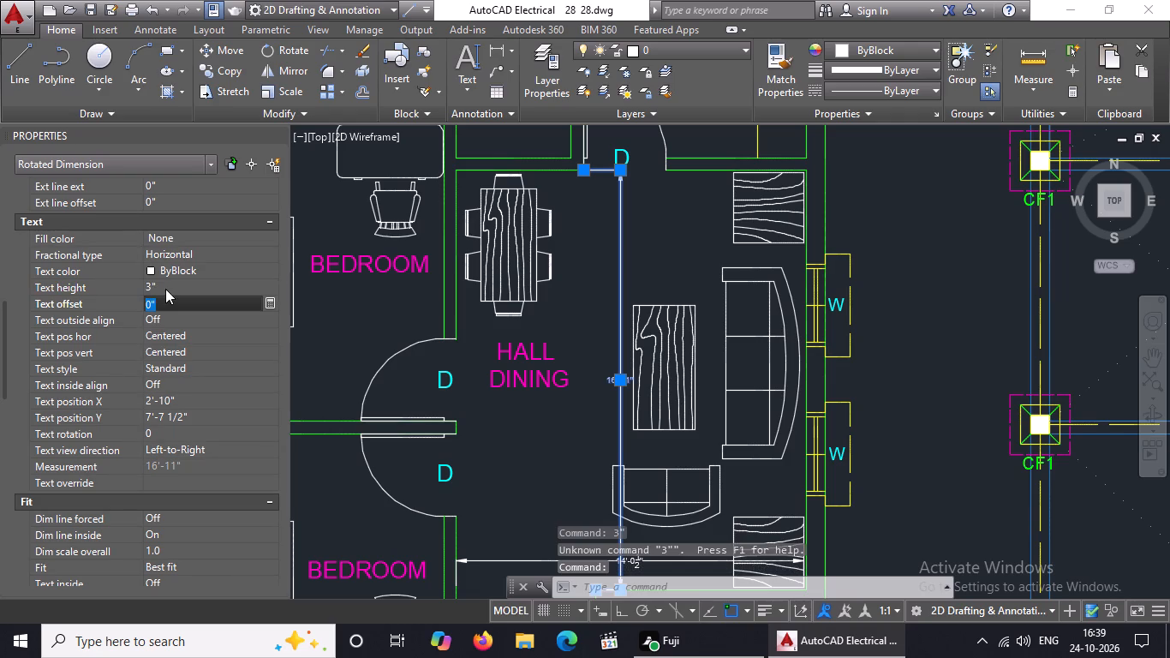
{"action": "scroll", "coordinate": [736, 314], "scroll_direction": "down", "scroll_amount": 3}
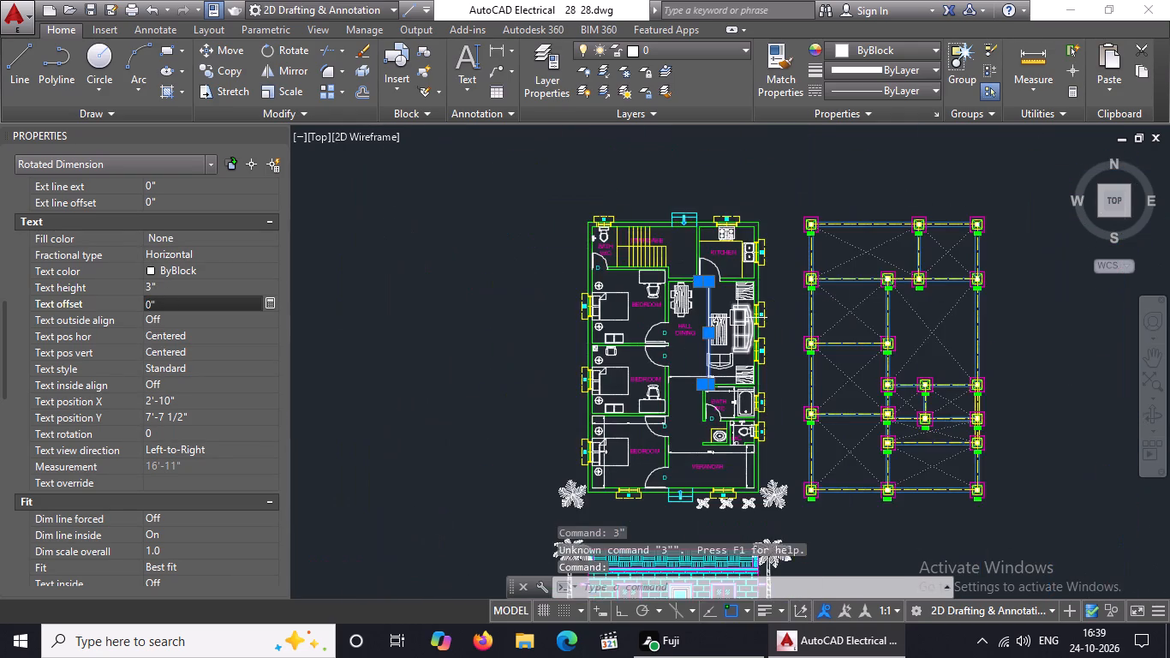
{"action": "scroll", "coordinate": [737, 329], "scroll_direction": "up", "scroll_amount": 3}
{"action": "scroll", "coordinate": [746, 330], "scroll_direction": "down", "scroll_amount": 2}
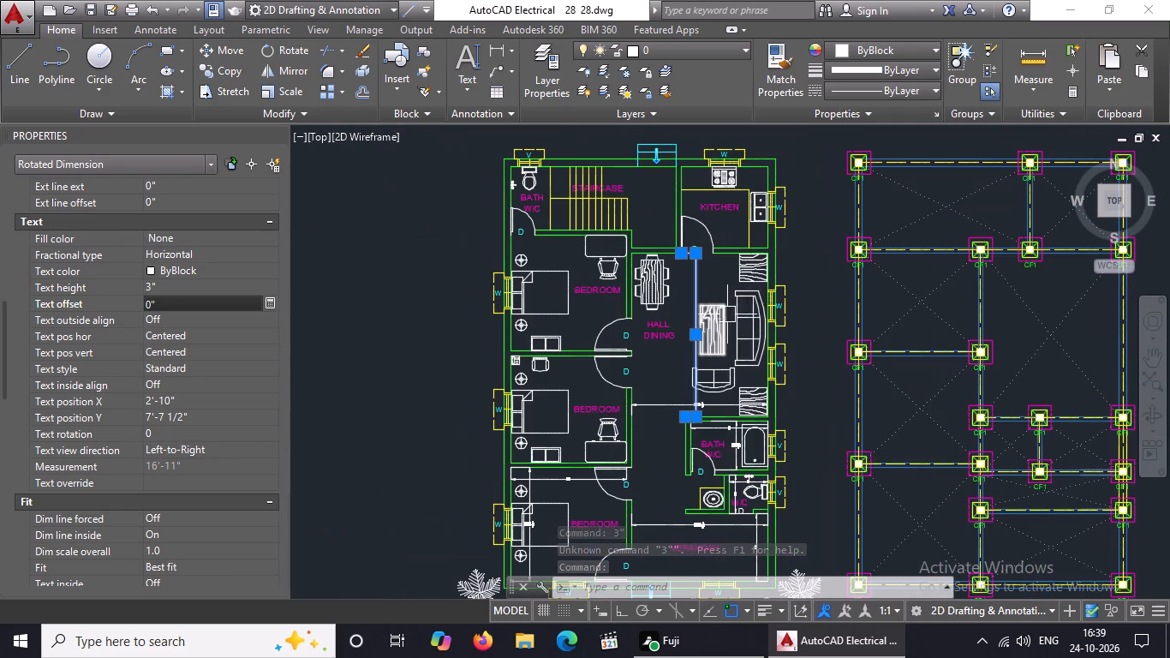
{"action": "scroll", "coordinate": [711, 281], "scroll_direction": "up", "scroll_amount": 1}
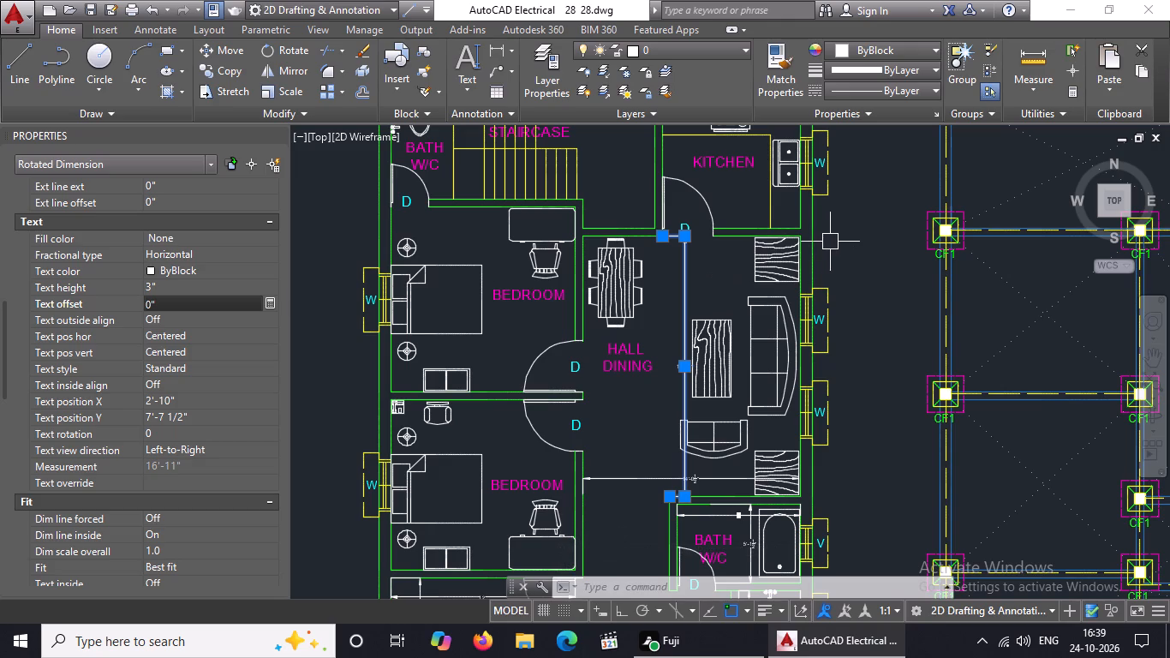
{"action": "key", "text": "Escape"}
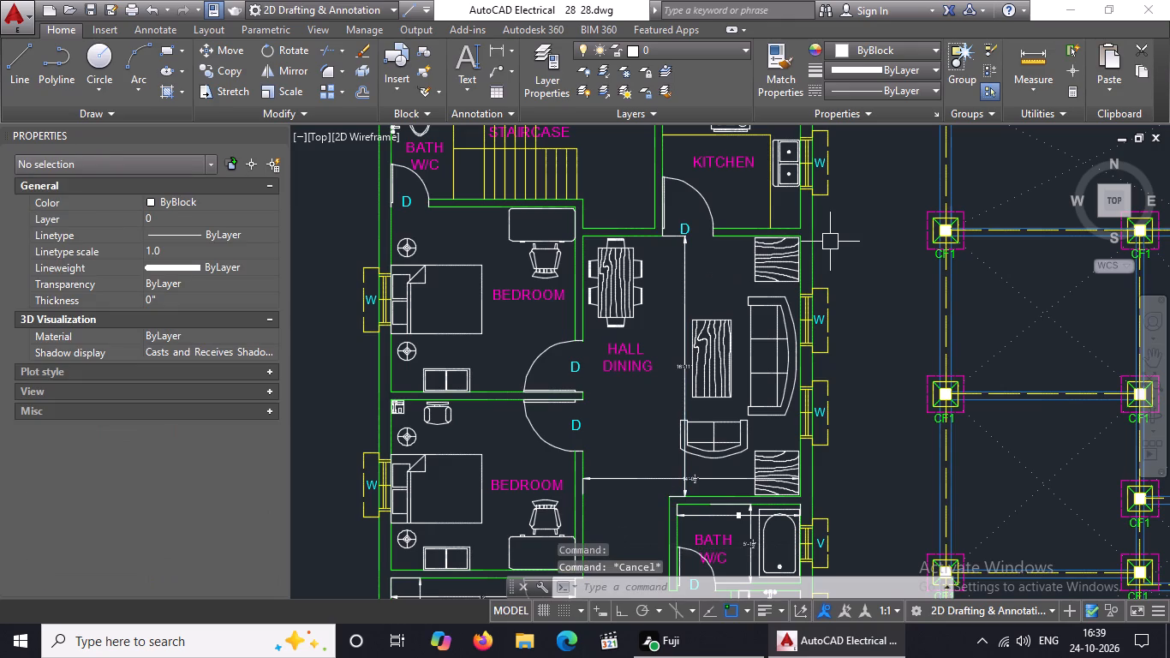
Add a horizontal linear dimension for the kitchen's width between its inner side walls, placed just above the door-side wall.
{"action": "scroll", "coordinate": [728, 314], "scroll_direction": "down", "scroll_amount": 3}
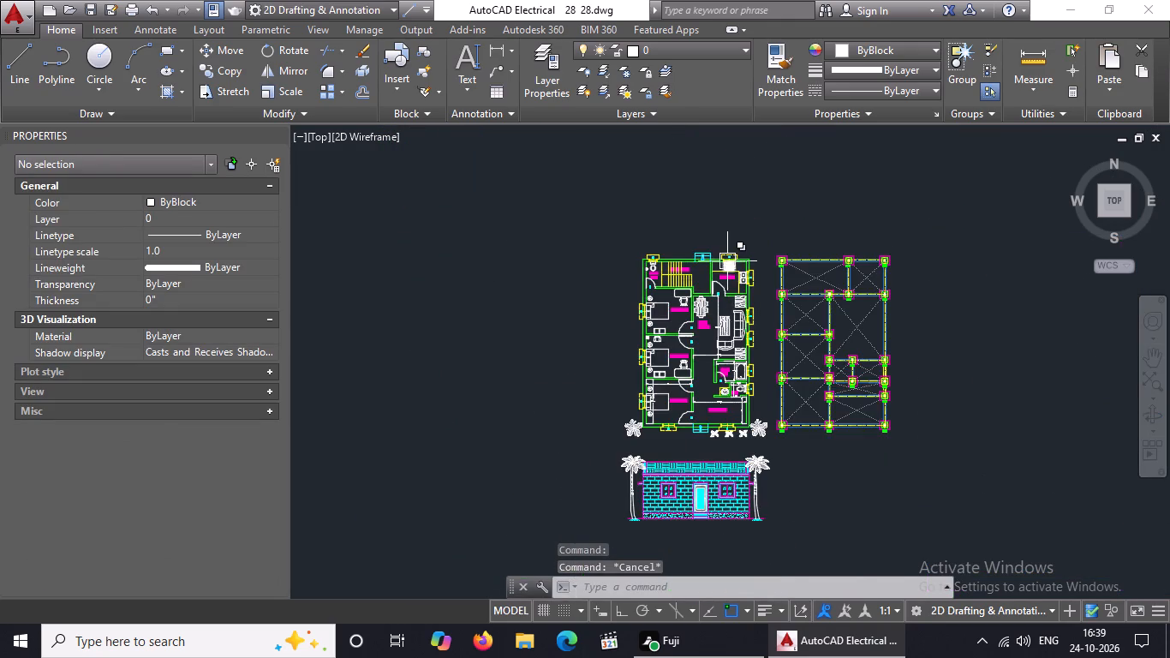
{"action": "scroll", "coordinate": [727, 260], "scroll_direction": "up", "scroll_amount": 2}
{"action": "scroll", "coordinate": [762, 350], "scroll_direction": "up", "scroll_amount": 3}
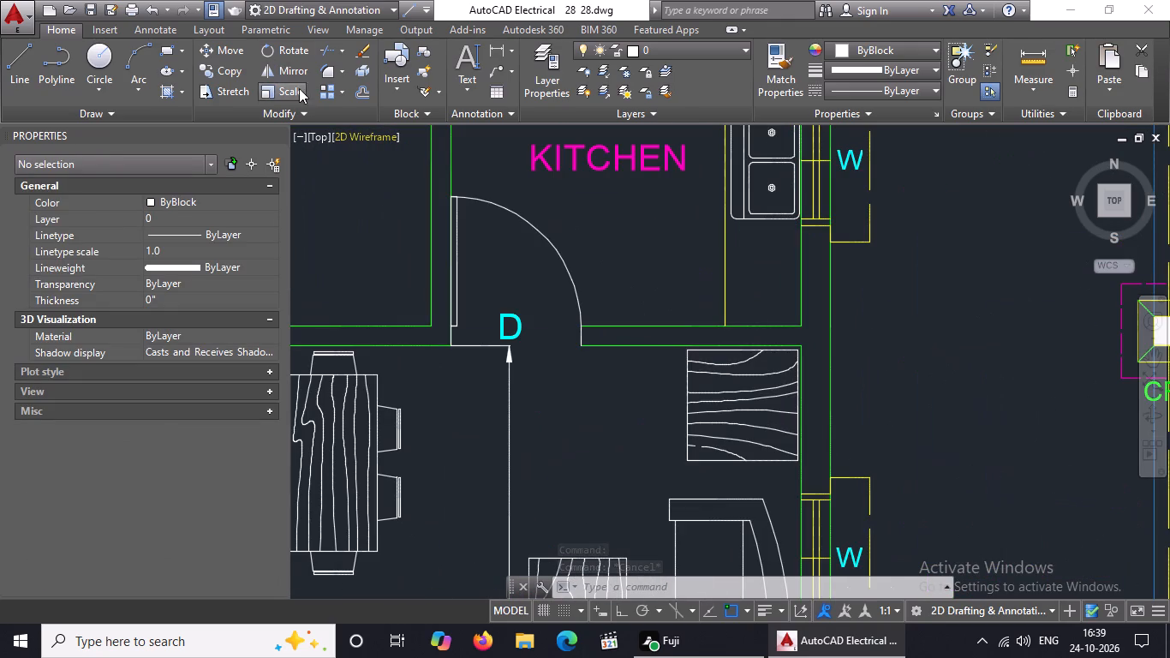
{"action": "left_click", "coordinate": [494, 51]}
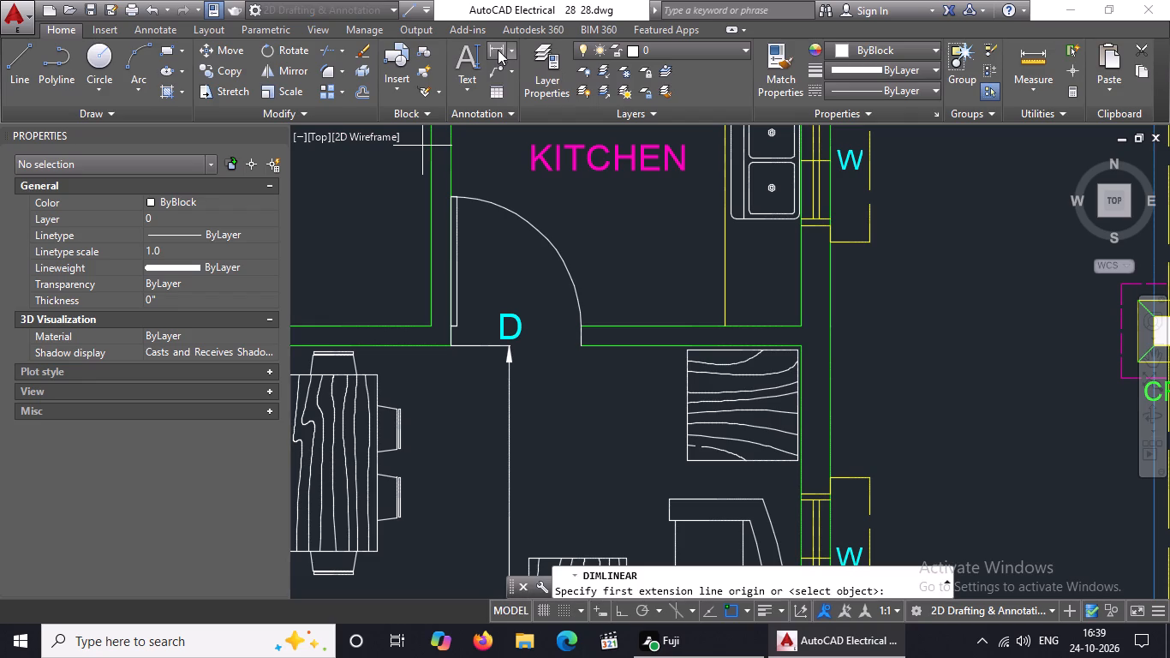
{"action": "left_click", "coordinate": [803, 326]}
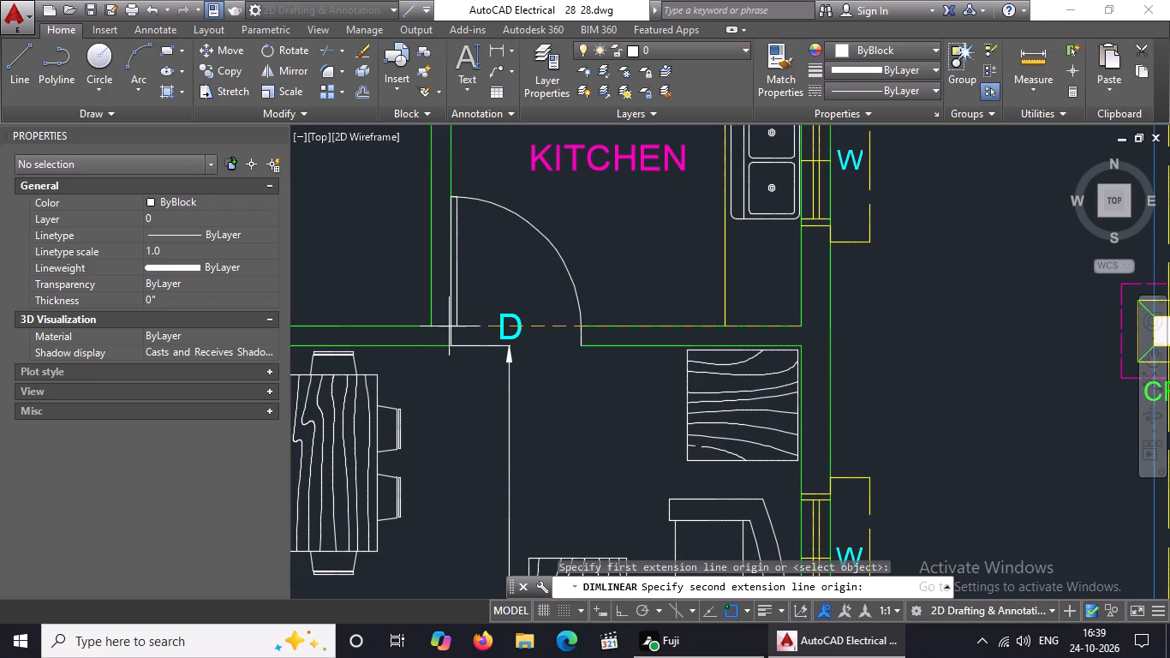
{"action": "left_click", "coordinate": [450, 325]}
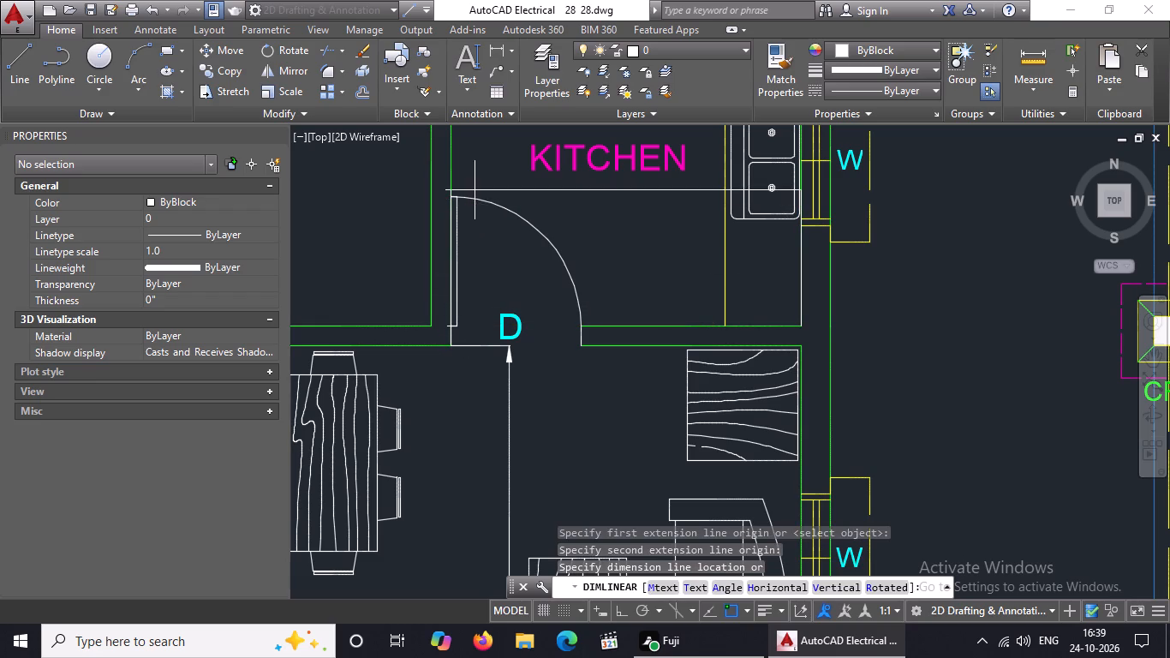
{"action": "left_click", "coordinate": [474, 287]}
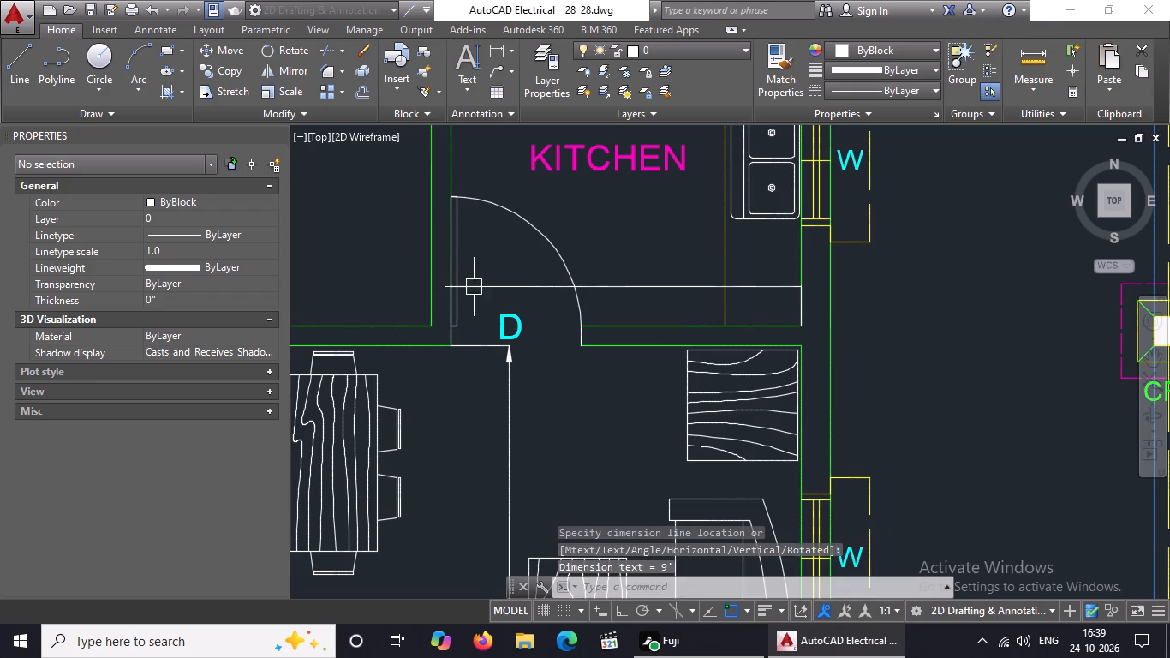
Add a vertical linear dimension for the kitchen's depth along the door-hinge wall, from the window wall corner to the door-side wall.
{"action": "scroll", "coordinate": [576, 284], "scroll_direction": "down", "scroll_amount": 3}
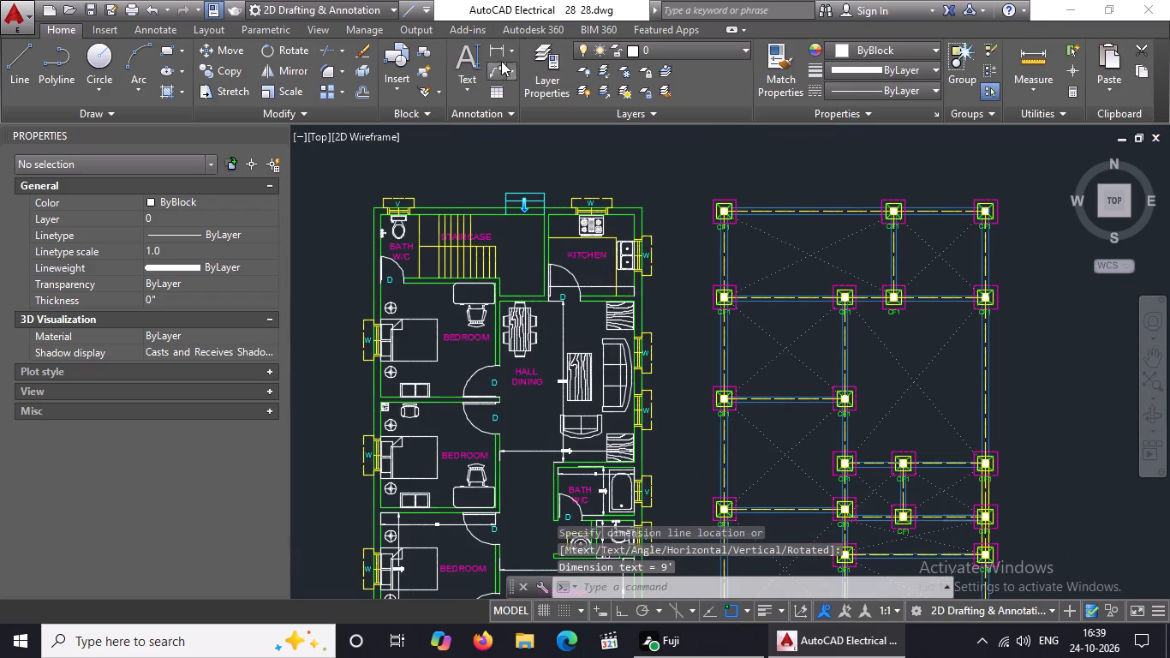
{"action": "left_click", "coordinate": [497, 53]}
{"action": "scroll", "coordinate": [558, 240], "scroll_direction": "up", "scroll_amount": 2}
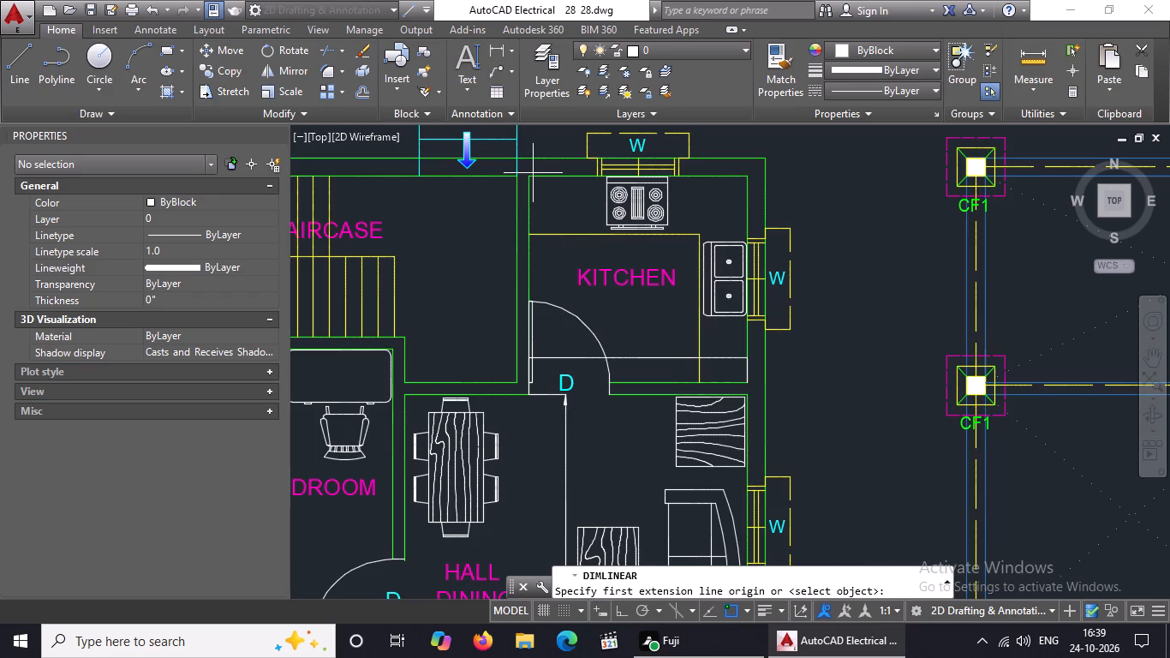
{"action": "left_click", "coordinate": [528, 175]}
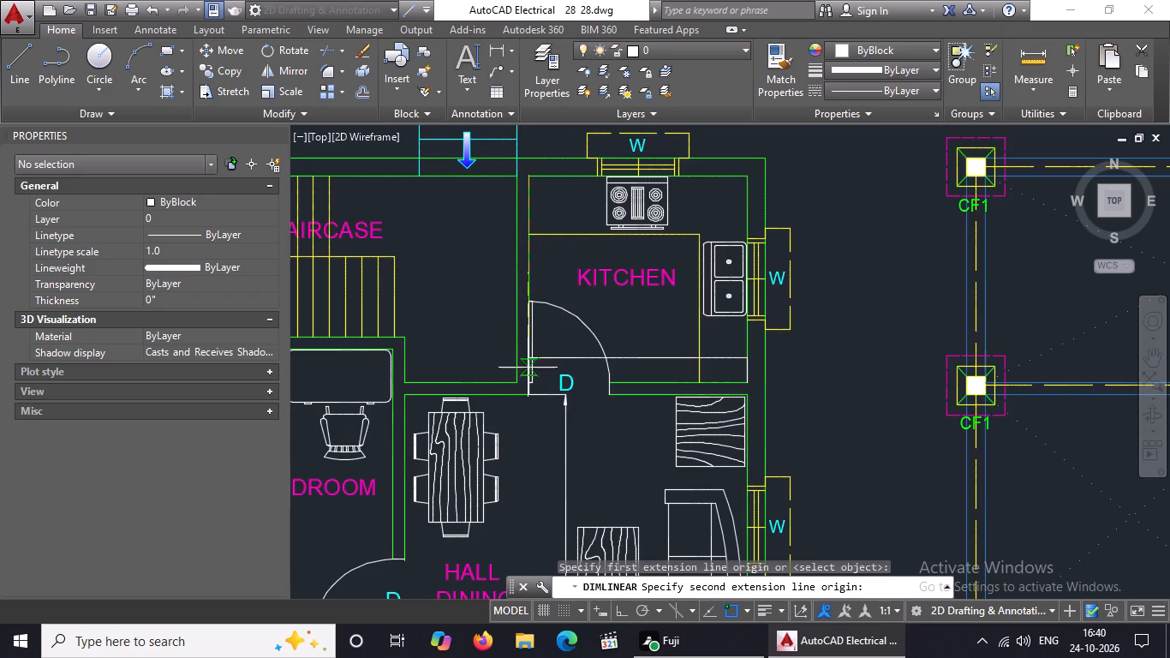
{"action": "scroll", "coordinate": [530, 380], "scroll_direction": "up", "scroll_amount": 3}
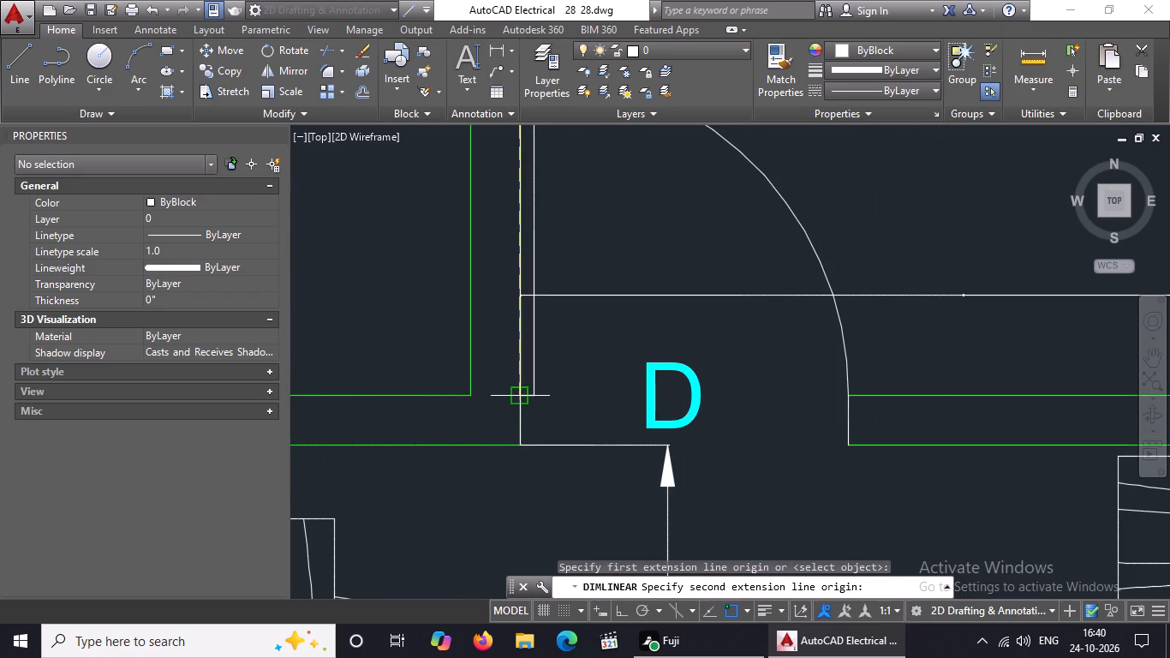
{"action": "left_click_drag", "start_coordinate": [519, 396], "coordinate": [595, 389]}
{"action": "scroll", "coordinate": [671, 374], "scroll_direction": "down", "scroll_amount": 3}
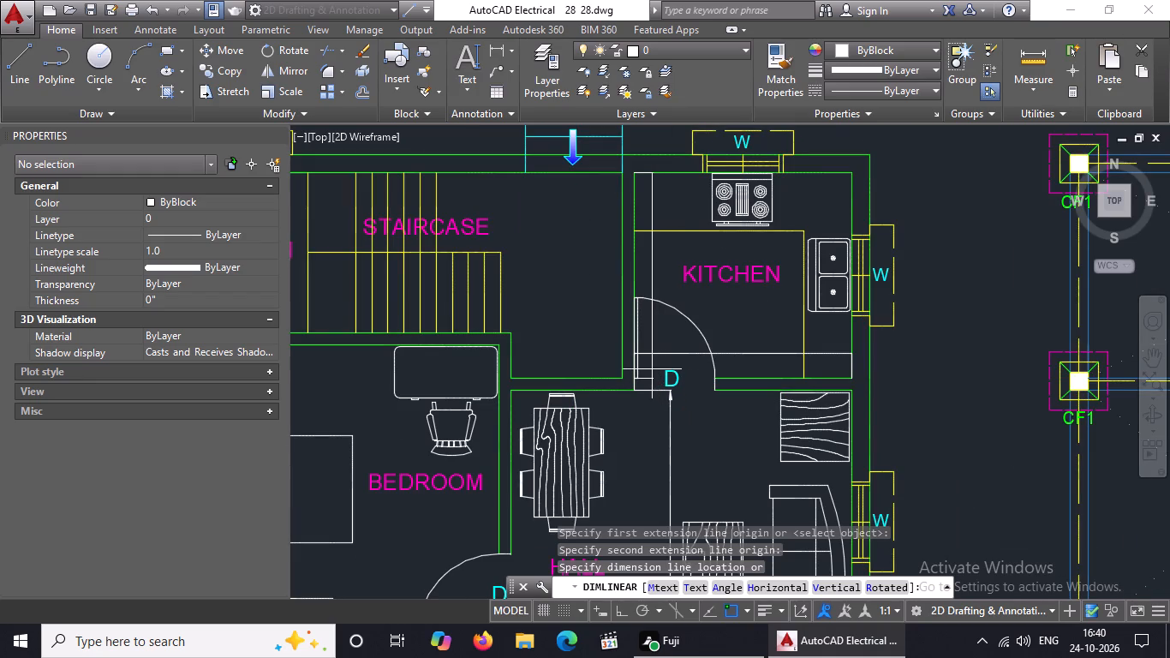
{"action": "left_click", "coordinate": [657, 363]}
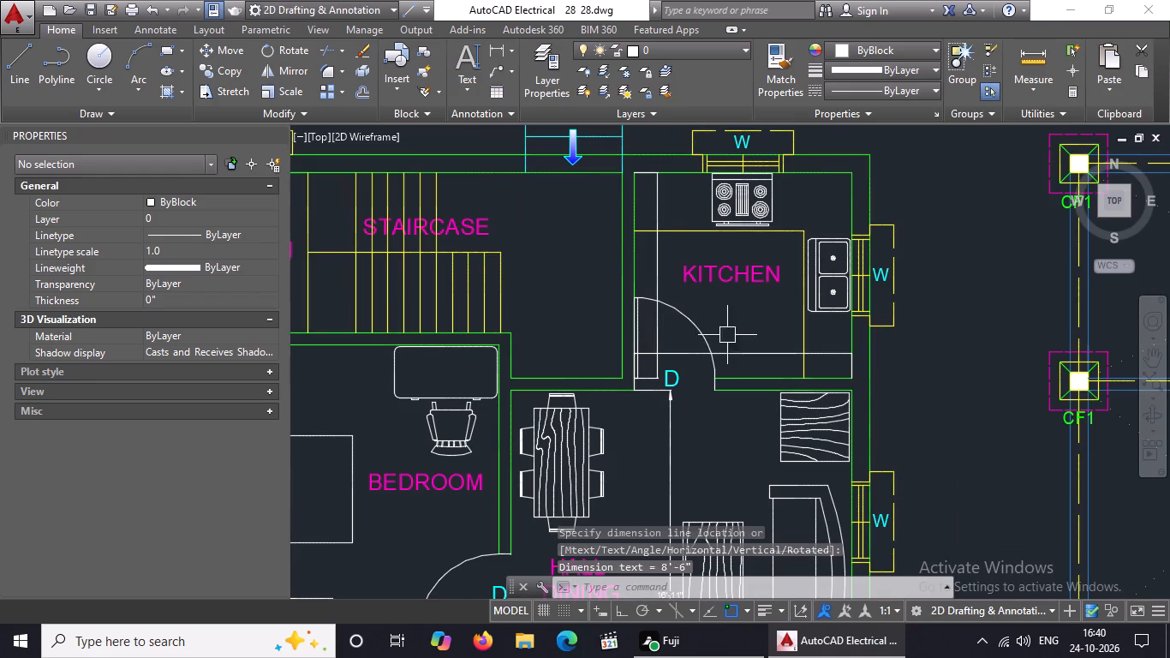
Set the arrow size of the kitchen's horizontal width dimension to 5".
{"action": "left_click", "coordinate": [734, 357]}
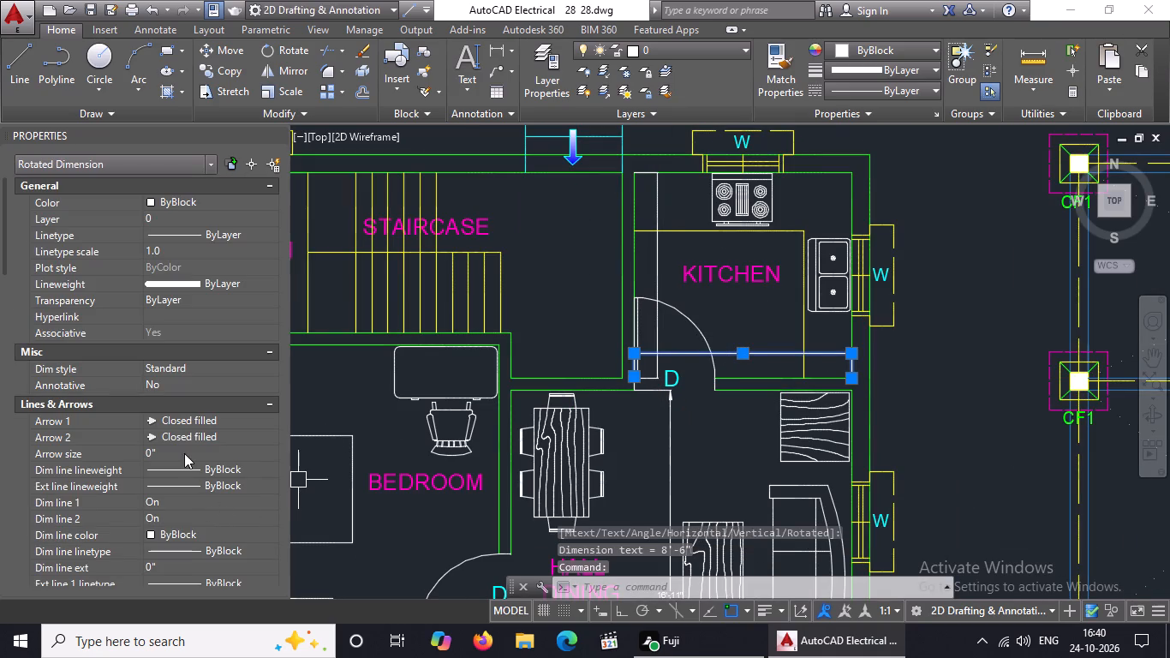
{"action": "left_click", "coordinate": [184, 452]}
{"action": "key", "text": "BackSpace"}
{"action": "key", "text": "BackSpace"}
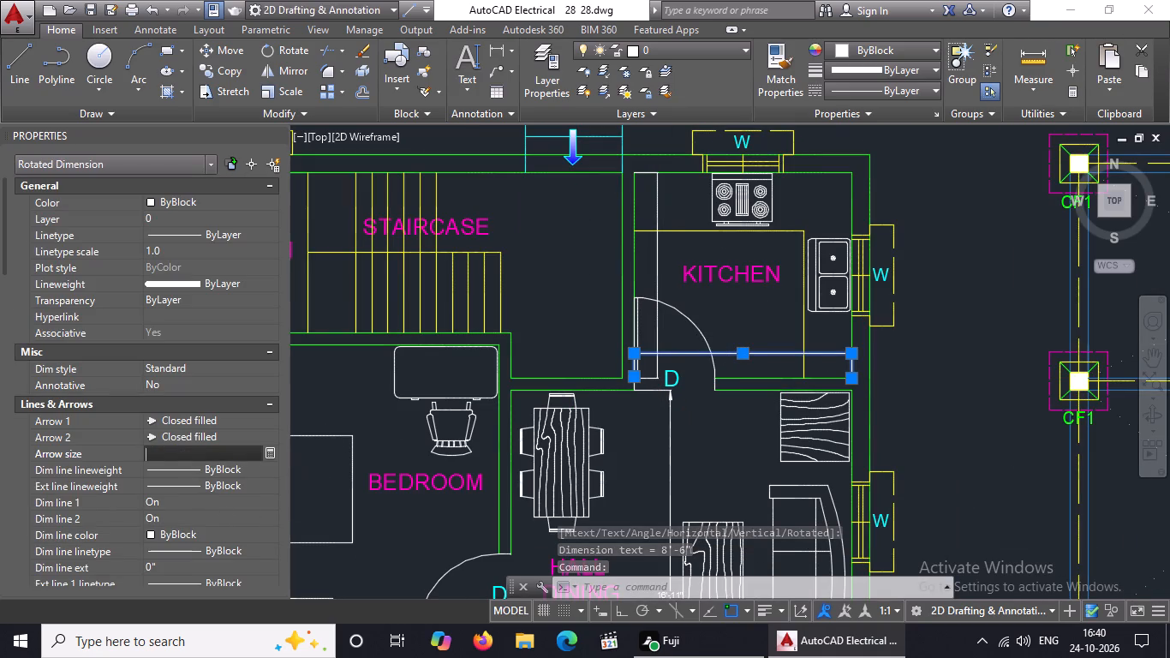
{"action": "key", "text": "5"}
{"action": "key", "text": "shift+quotedbl"}
{"action": "key", "text": "Return"}
Set the text height of the kitchen's horizontal width dimension to 3".
{"action": "scroll", "coordinate": [206, 446], "scroll_direction": "down", "scroll_amount": 4}
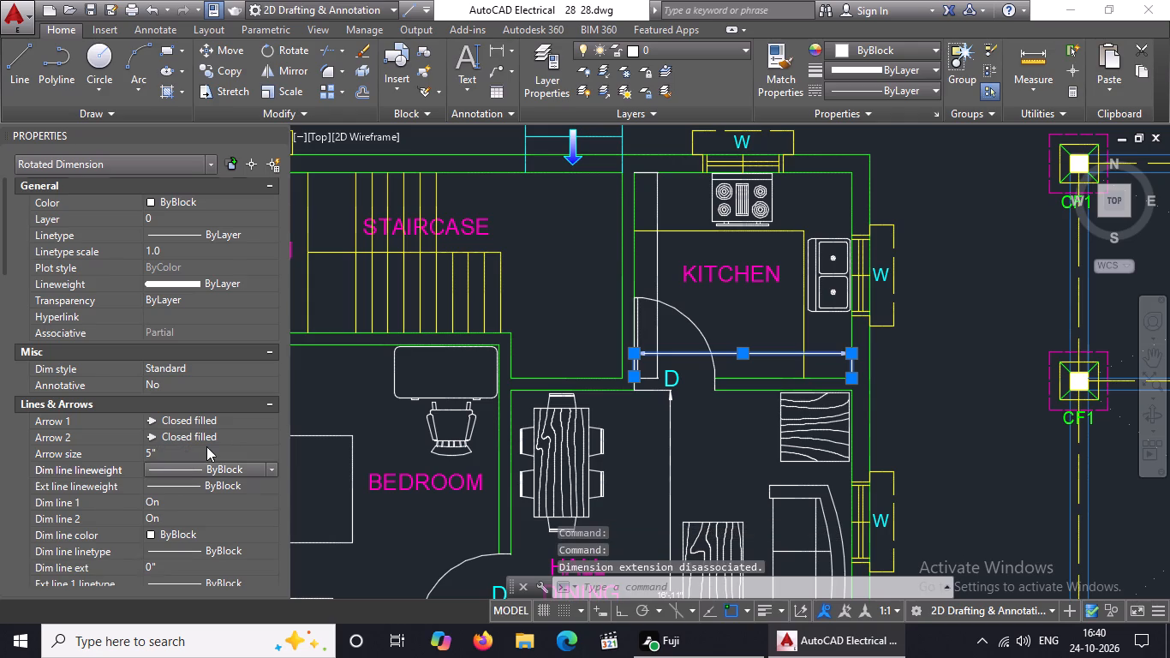
{"action": "left_click", "coordinate": [198, 386]}
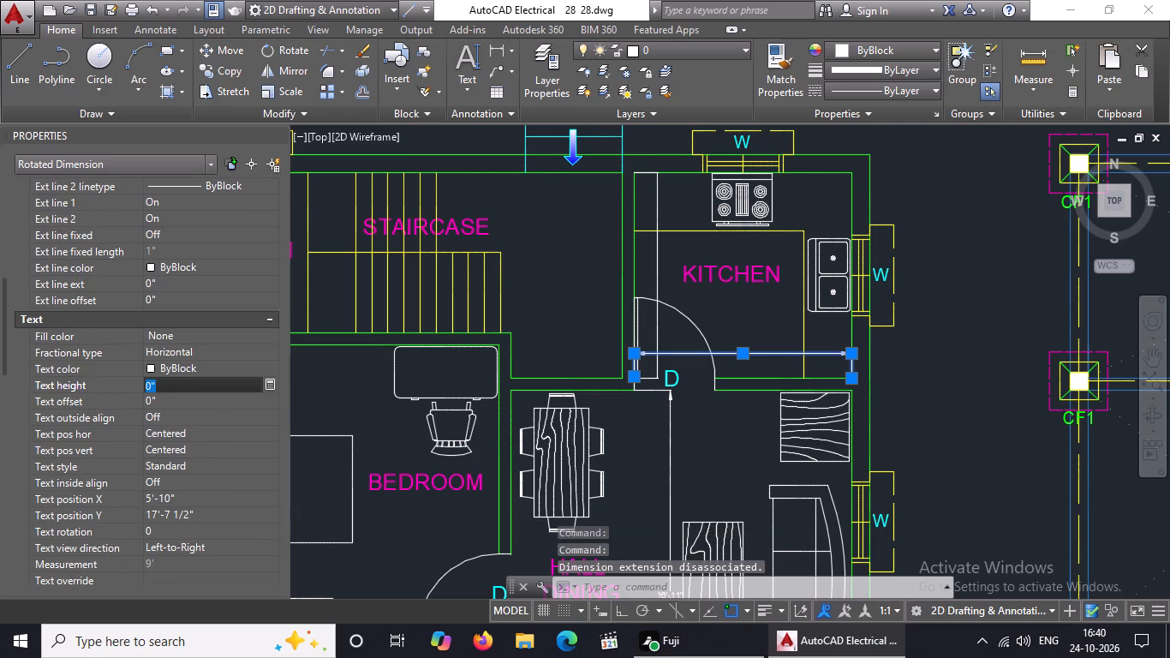
{"action": "key", "text": "BackSpace"}
{"action": "key", "text": "BackSpace"}
{"action": "type", "text": "3\""}
{"action": "key", "text": "Return"}
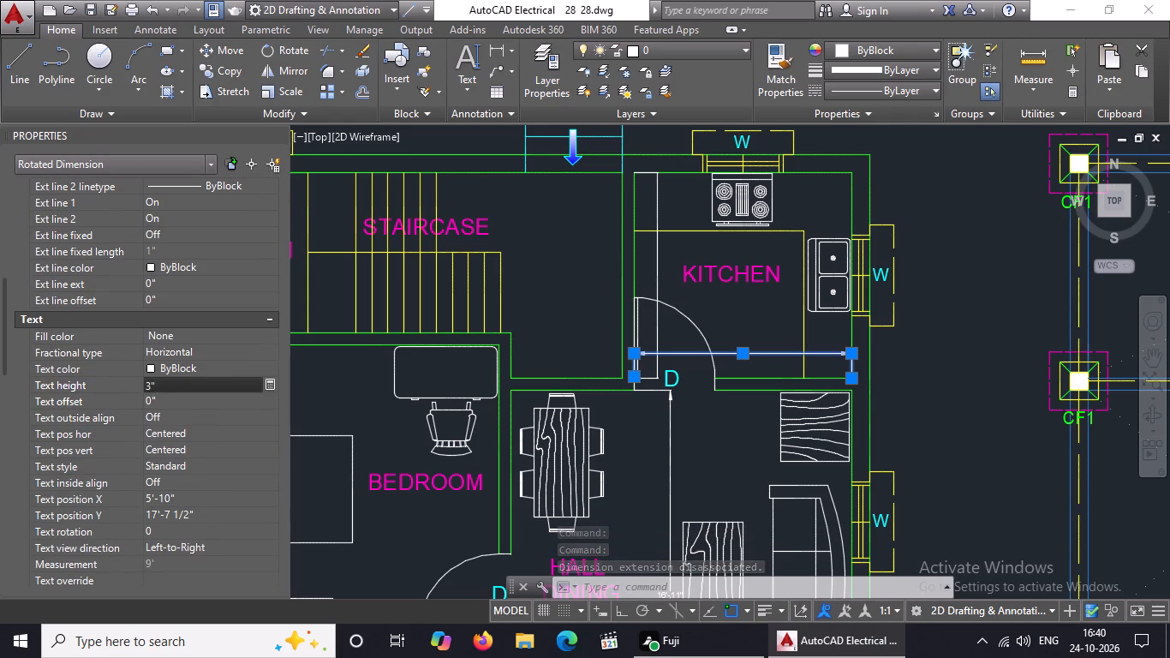
Set the arrow size of the kitchen's vertical depth dimension to 5".
{"action": "left_click", "coordinate": [659, 200]}
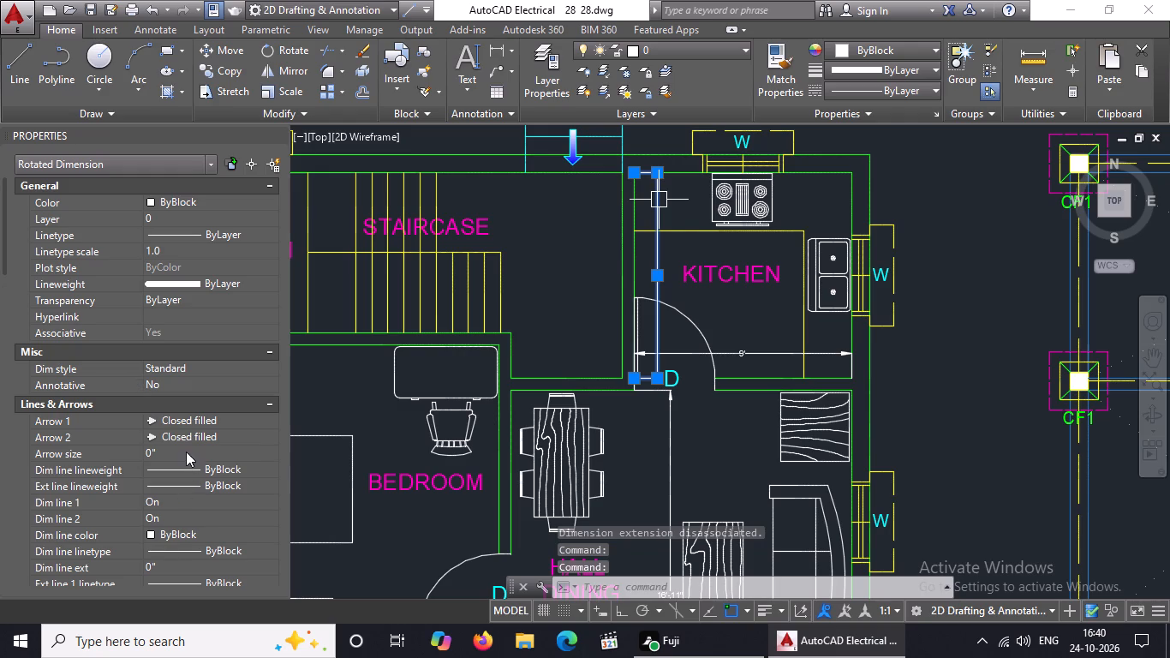
{"action": "left_click", "coordinate": [186, 452]}
{"action": "key", "text": "BackSpace"}
{"action": "key", "text": "BackSpace"}
{"action": "key", "text": "BackSpace"}
{"action": "key", "text": "BackSpace"}
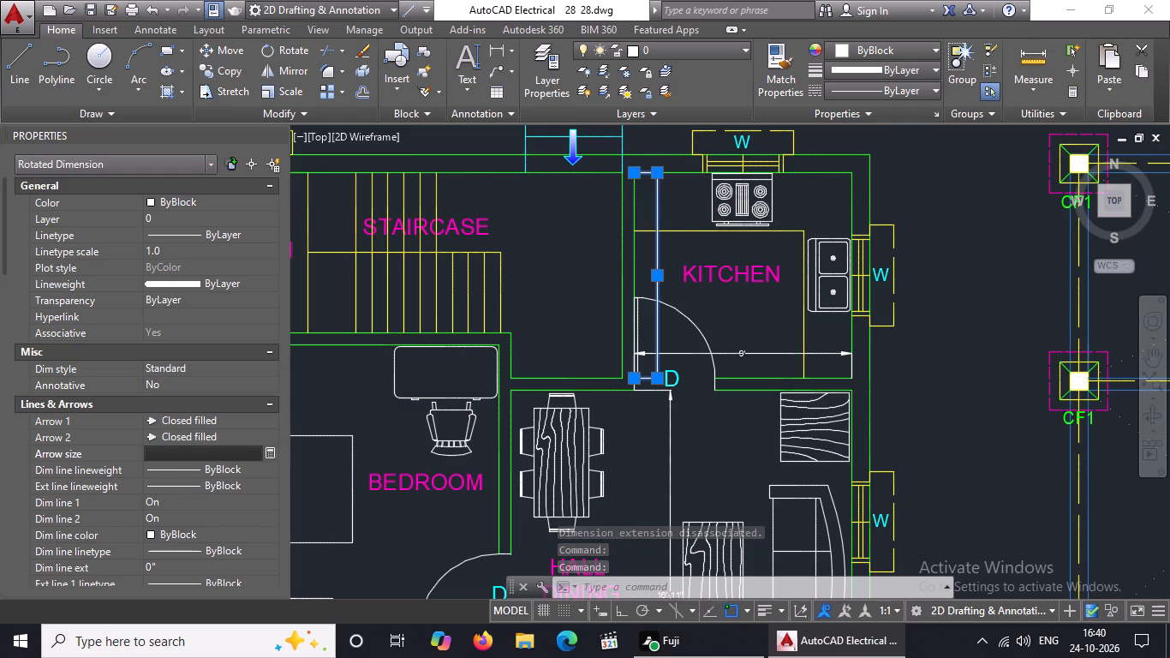
{"action": "type", "text": "5\""}
{"action": "key", "text": "Return"}
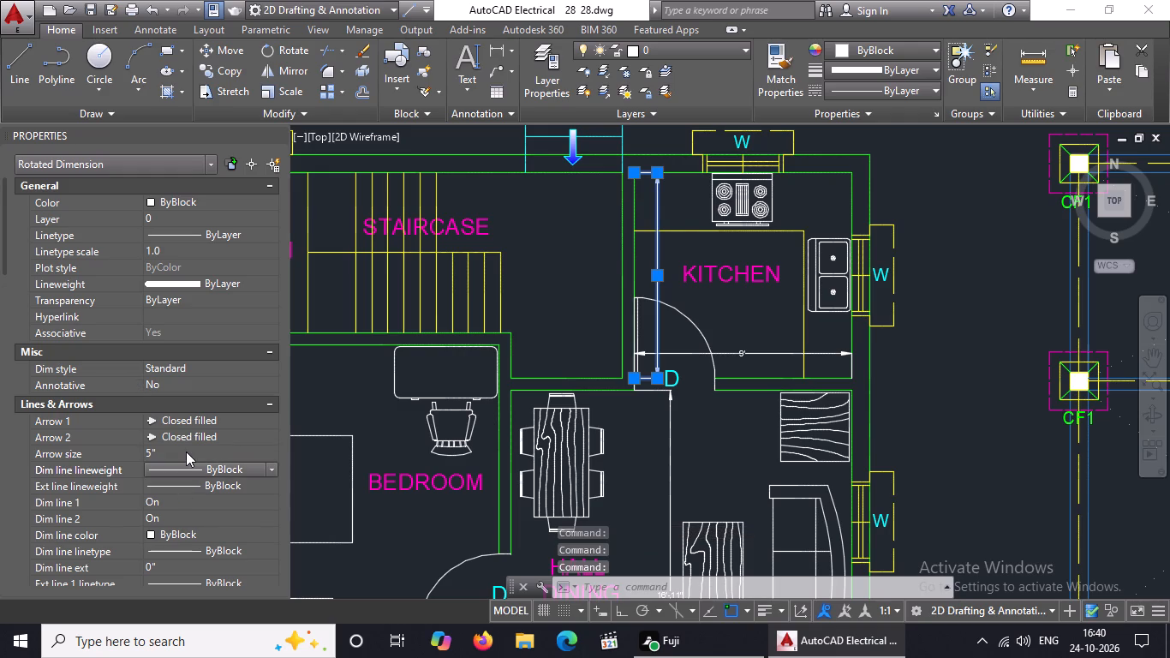
Set the text height of the kitchen's vertical depth dimension to 3" and clear the selection.
{"action": "scroll", "coordinate": [186, 452], "scroll_direction": "down", "scroll_amount": 5}
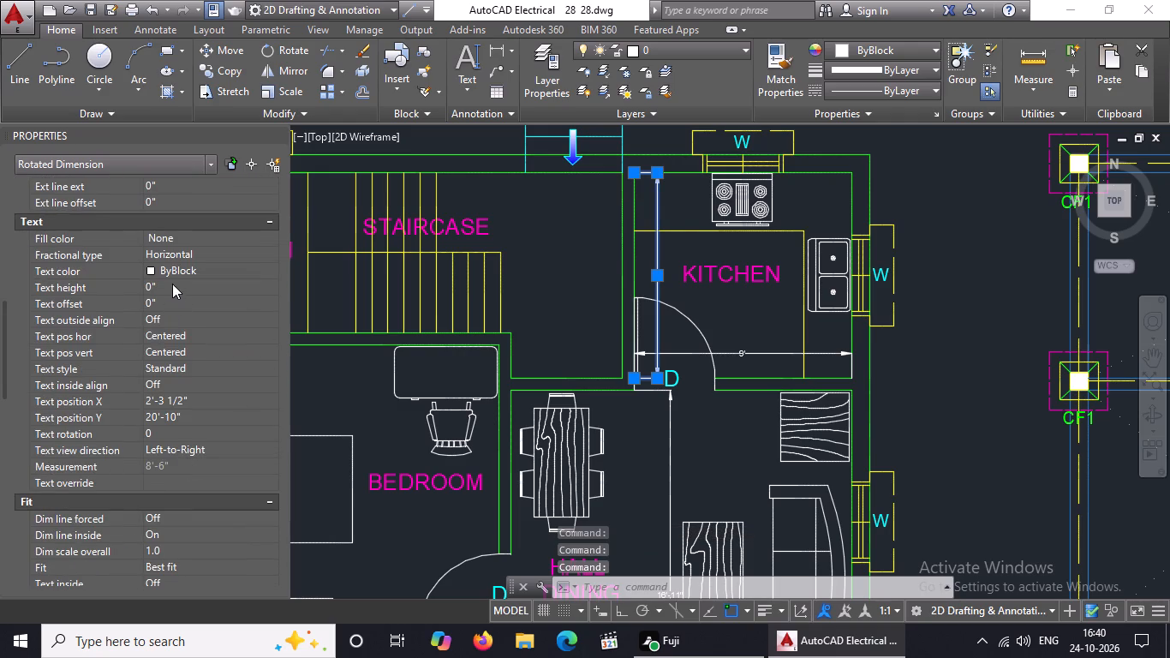
{"action": "left_click", "coordinate": [172, 283]}
{"action": "key", "text": "BackSpace"}
{"action": "key", "text": "BackSpace"}
{"action": "key", "text": "BackSpace"}
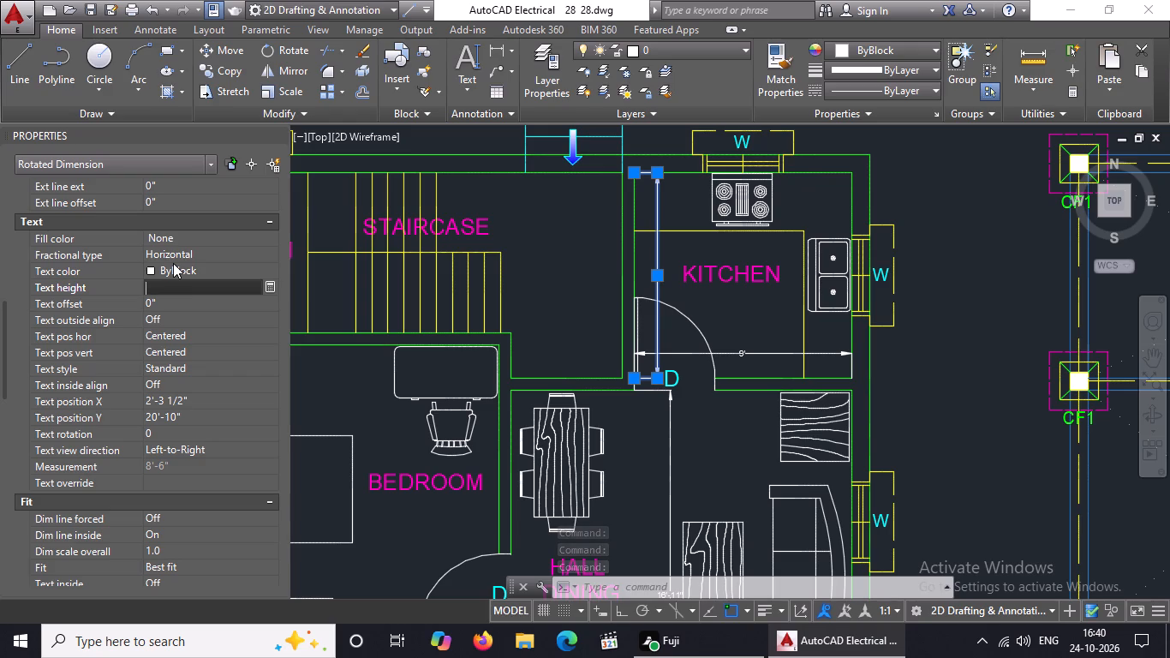
{"action": "key", "text": "3"}
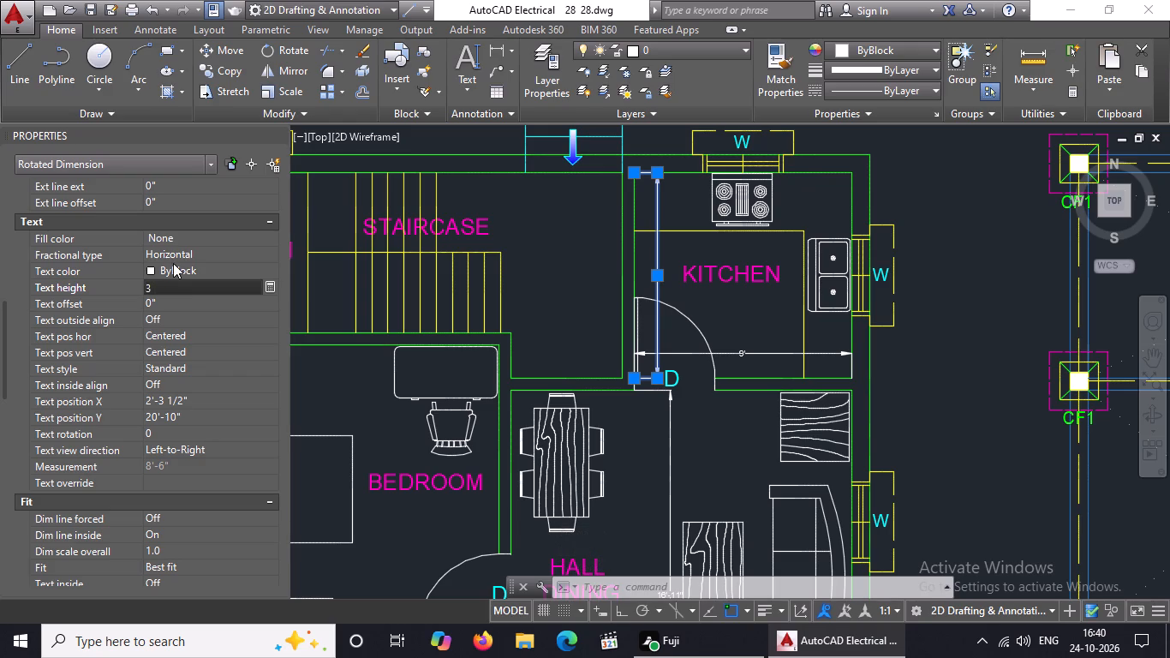
{"action": "key", "text": "shift+quotedbl"}
{"action": "key", "text": "Return"}
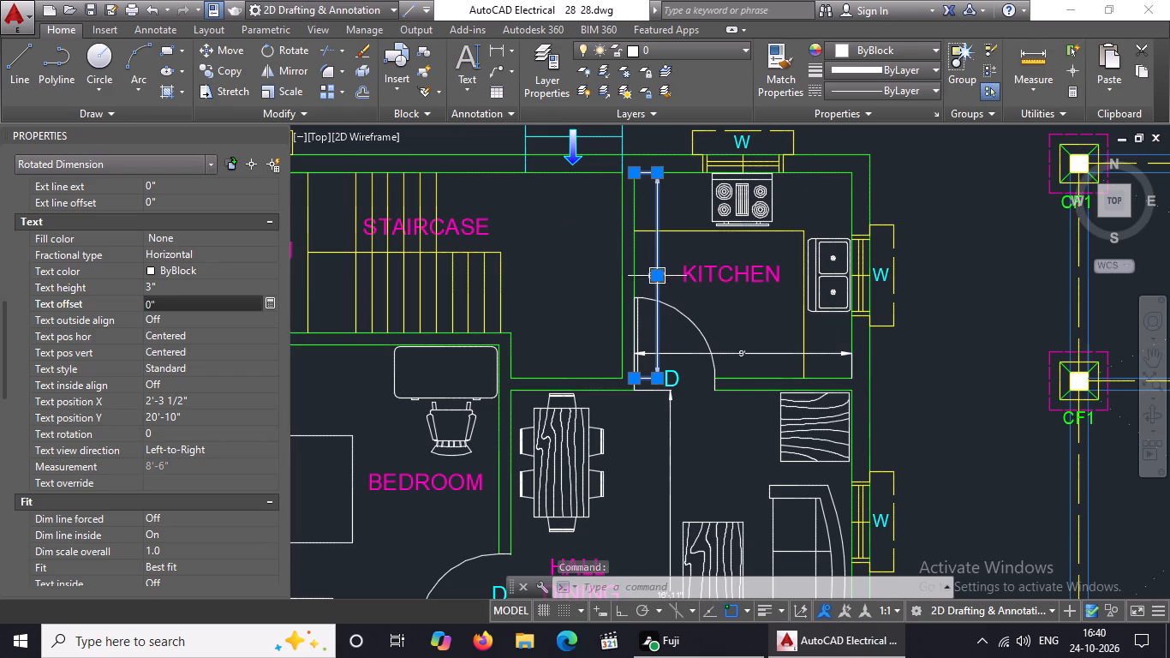
{"action": "left_click", "coordinate": [741, 351]}
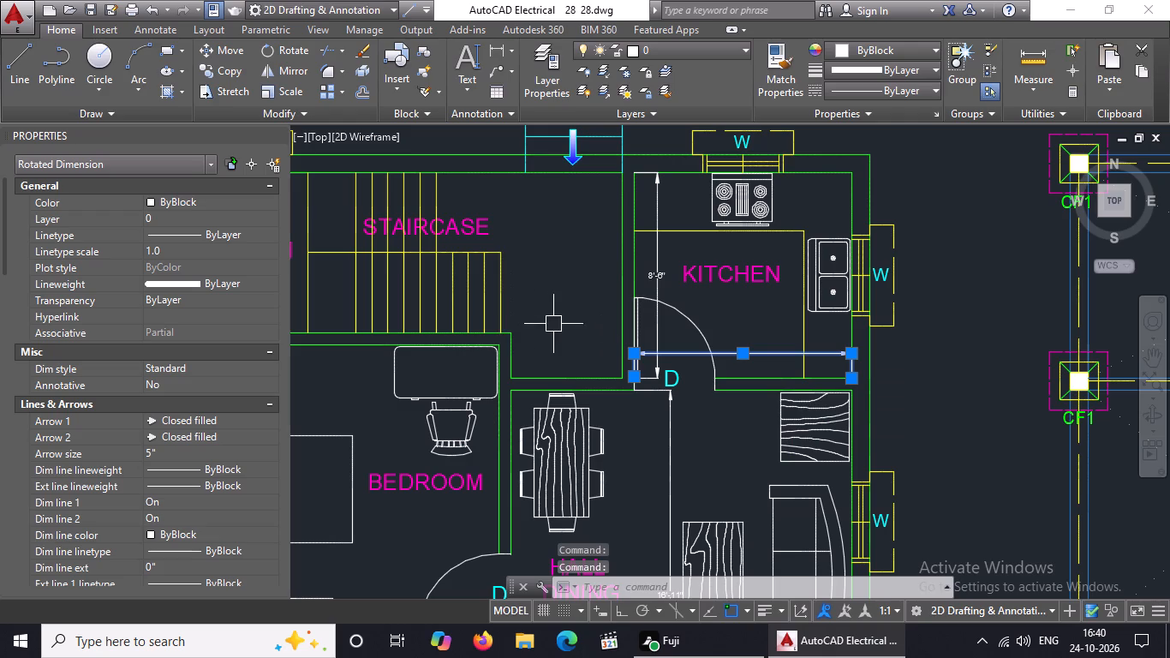
{"action": "scroll", "coordinate": [570, 316], "scroll_direction": "down", "scroll_amount": 1}
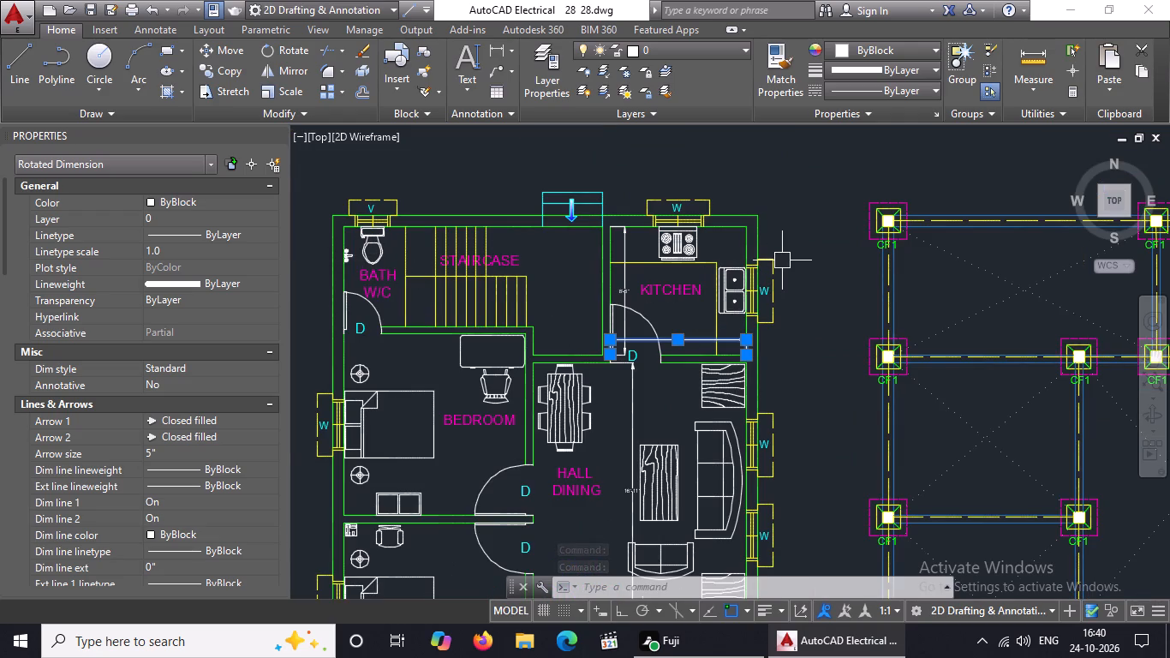
{"action": "key", "text": "Escape"}
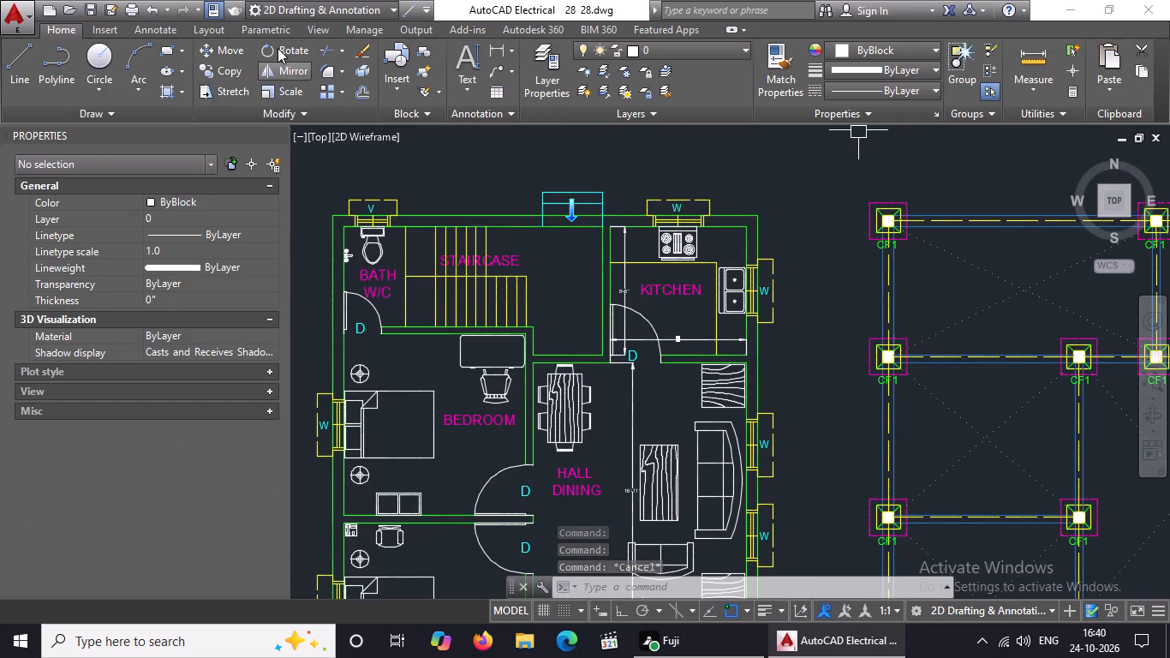
Add a horizontal linear dimension for the bath's width between the staircase-side line and the outer wall, placed just above the door-side wall.
{"action": "left_click", "coordinate": [492, 45]}
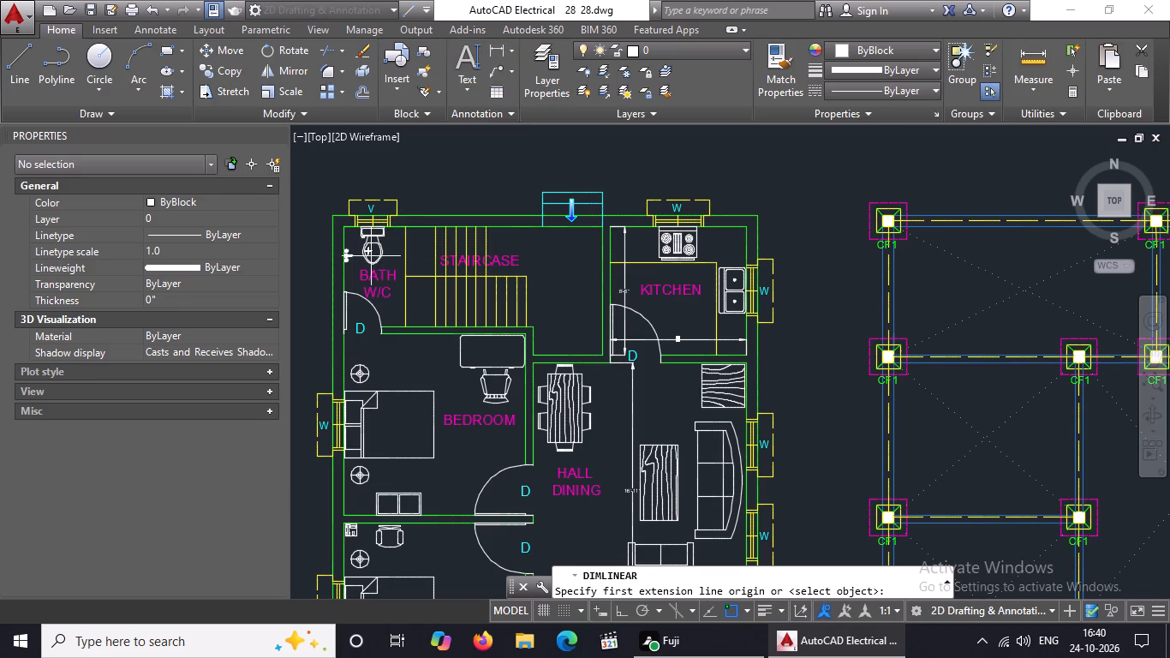
{"action": "left_click", "coordinate": [403, 328]}
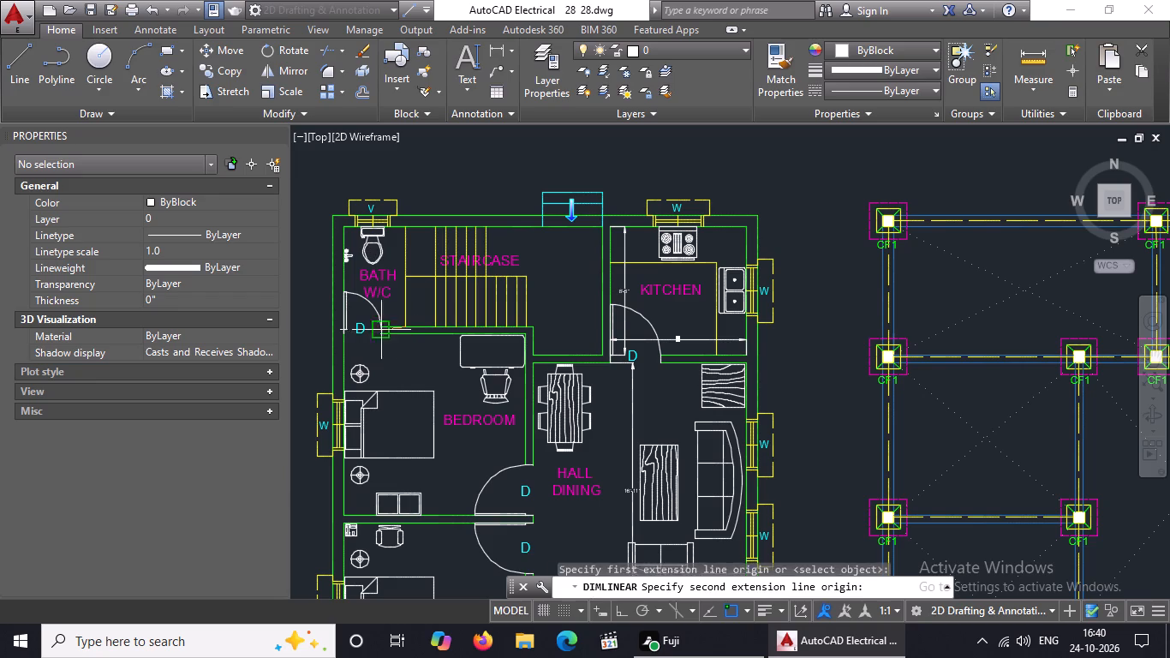
{"action": "scroll", "coordinate": [343, 324], "scroll_direction": "up", "scroll_amount": 1}
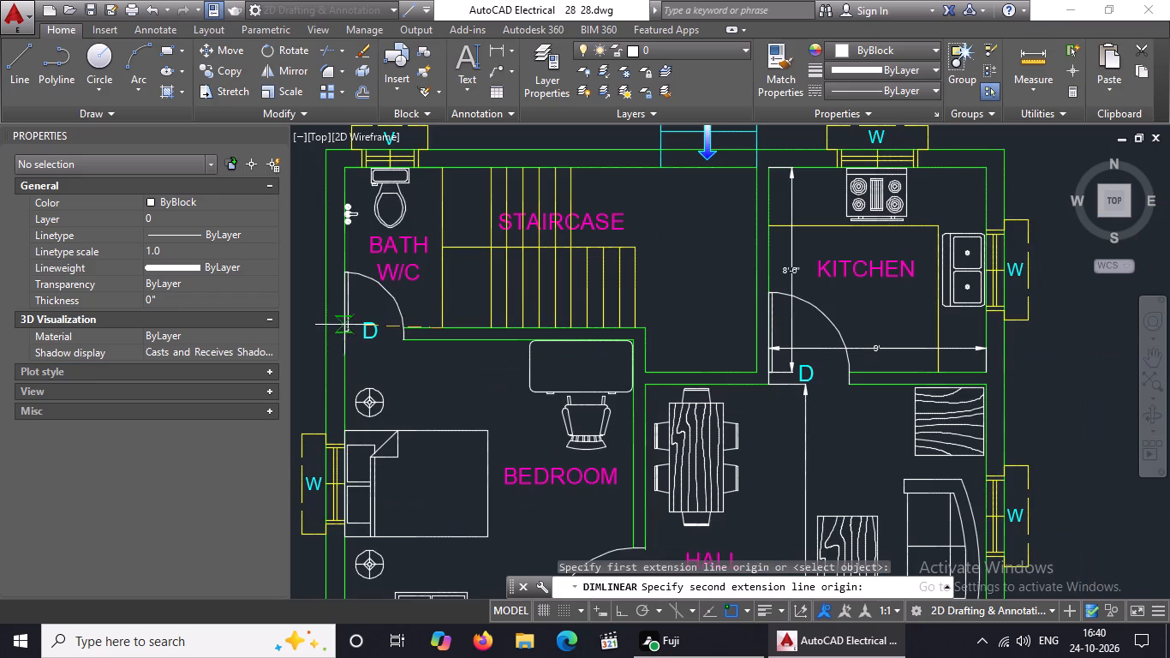
{"action": "left_click", "coordinate": [344, 323]}
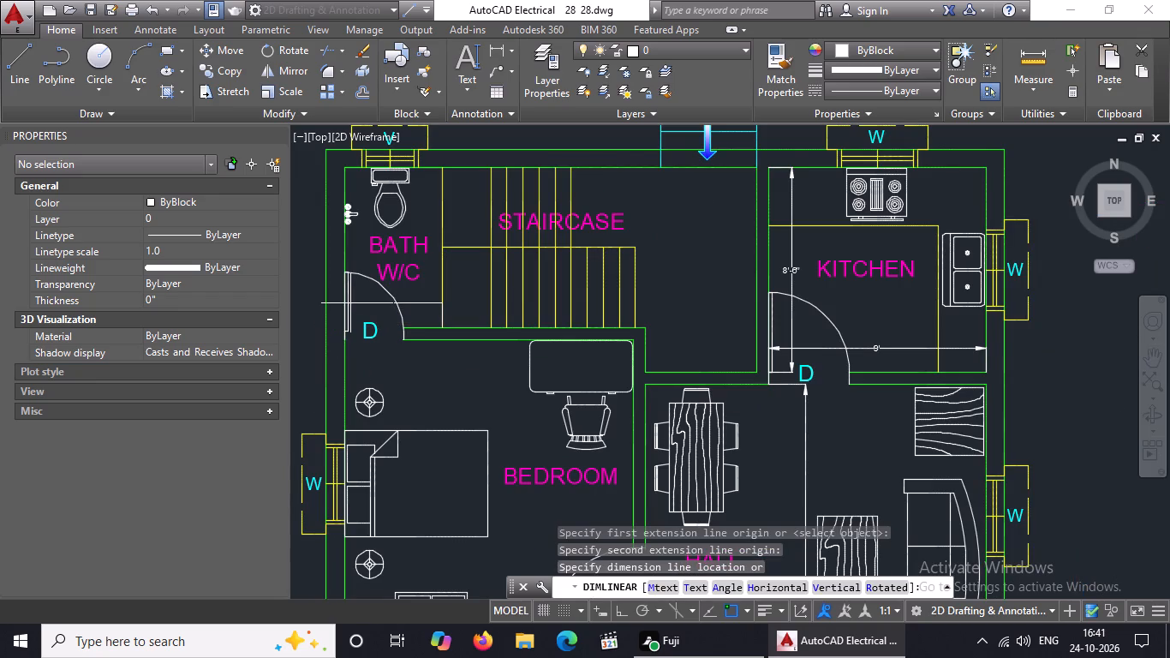
{"action": "left_click", "coordinate": [350, 303]}
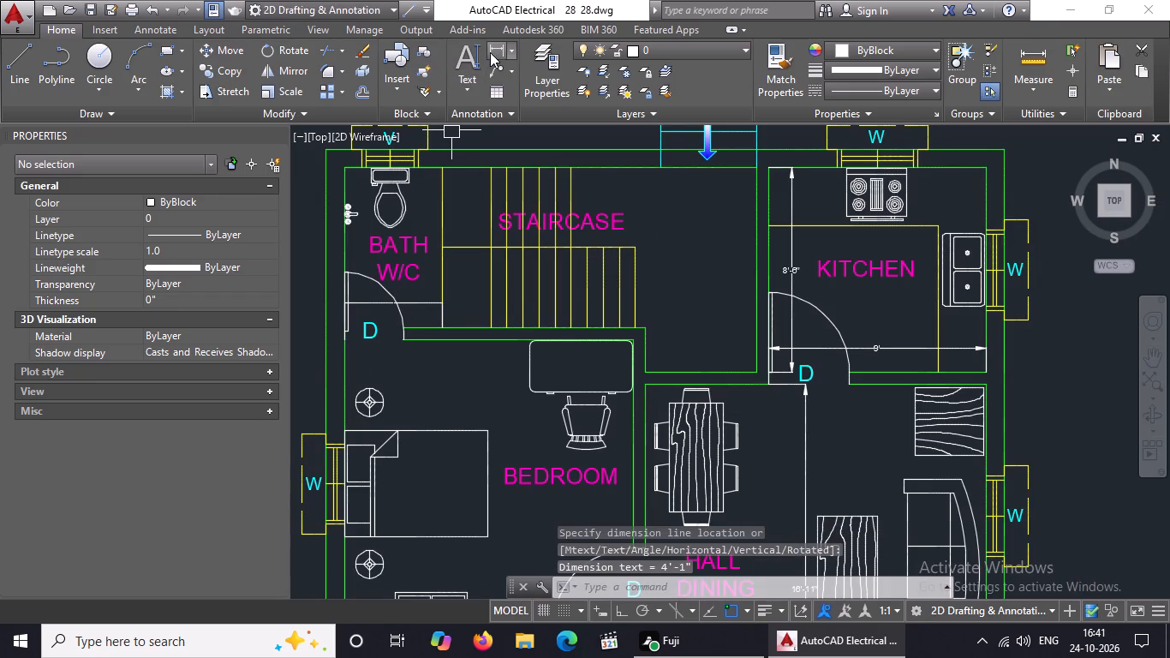
Add a vertical linear dimension for the bath's depth from the window wall to the door-side wall, placed just inside the staircase-side line.
{"action": "left_click", "coordinate": [492, 50]}
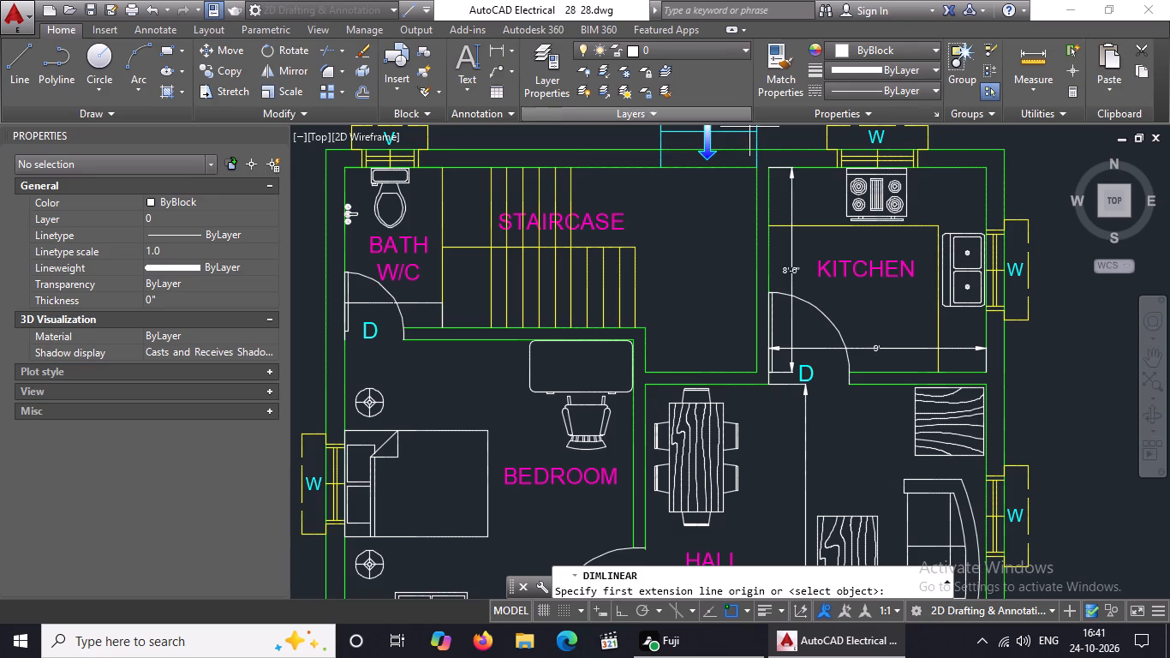
{"action": "left_click", "coordinate": [445, 166]}
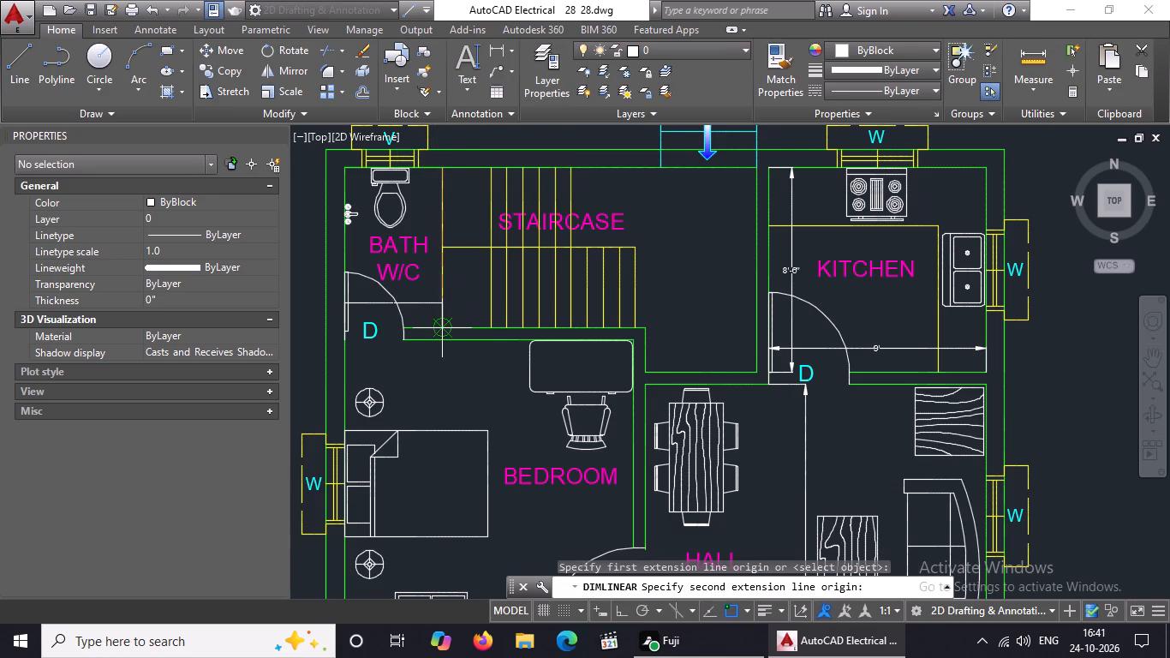
{"action": "left_click", "coordinate": [443, 327]}
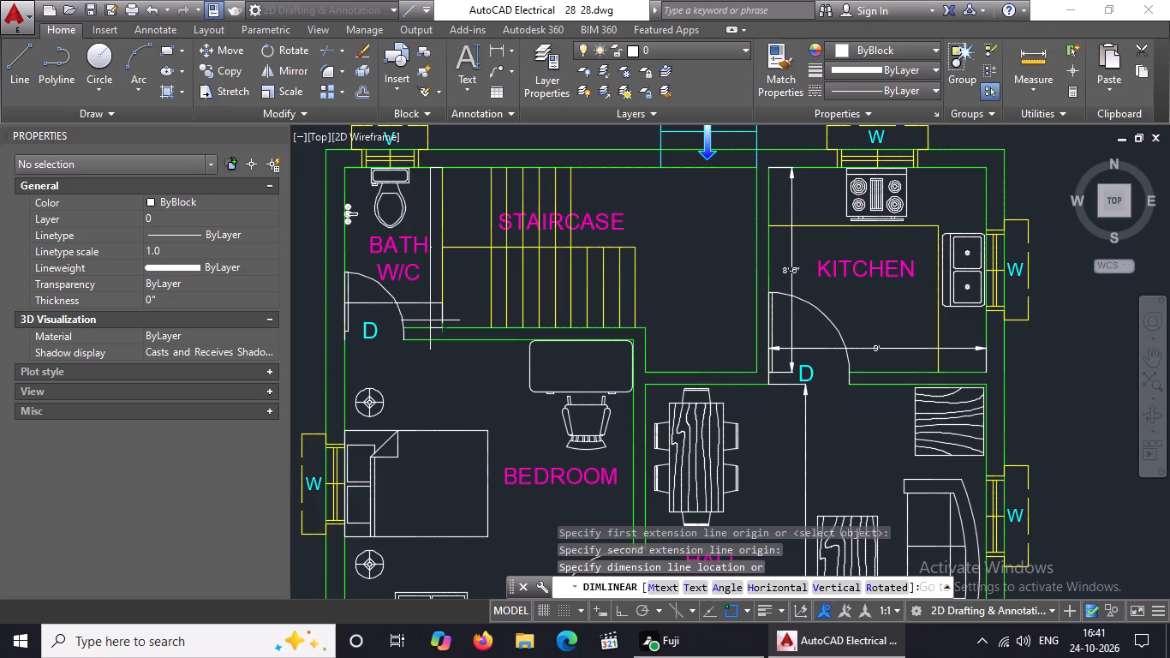
{"action": "left_click", "coordinate": [430, 320]}
Set the arrow size of the bath's horizontal width dimension to 5".
{"action": "scroll", "coordinate": [415, 320], "scroll_direction": "up", "scroll_amount": 1}
{"action": "left_click", "coordinate": [415, 296]}
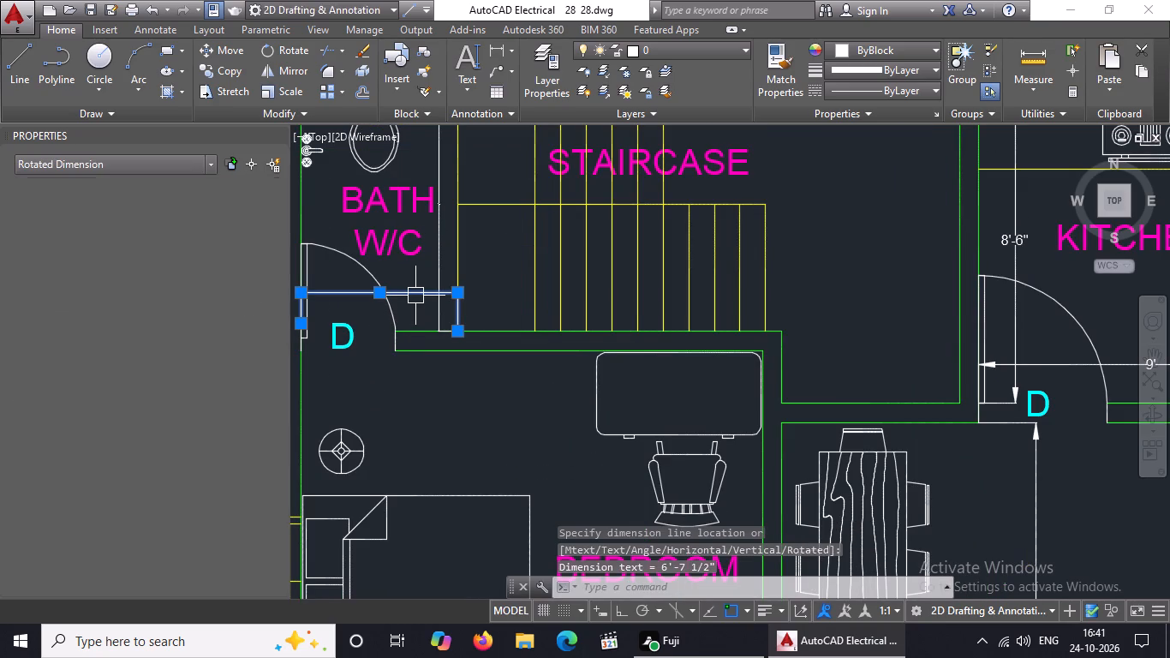
{"action": "left_click", "coordinate": [174, 457]}
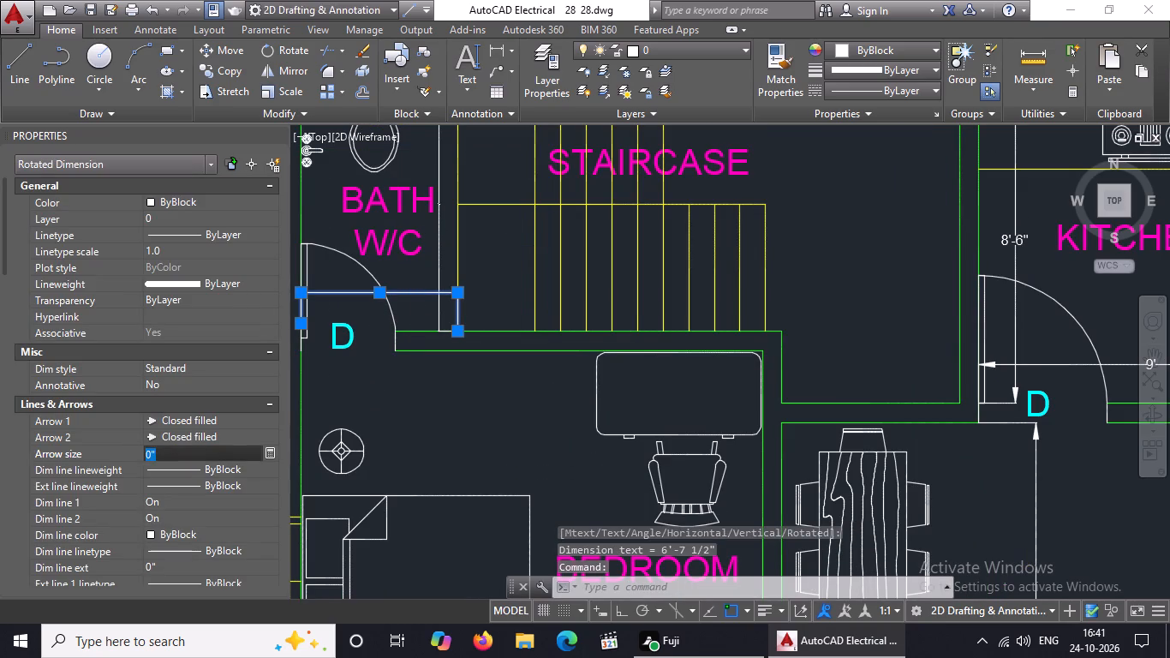
{"action": "key", "text": "BackSpace"}
{"action": "key", "text": "BackSpace"}
{"action": "key", "text": "BackSpace"}
{"action": "type", "text": "5\""}
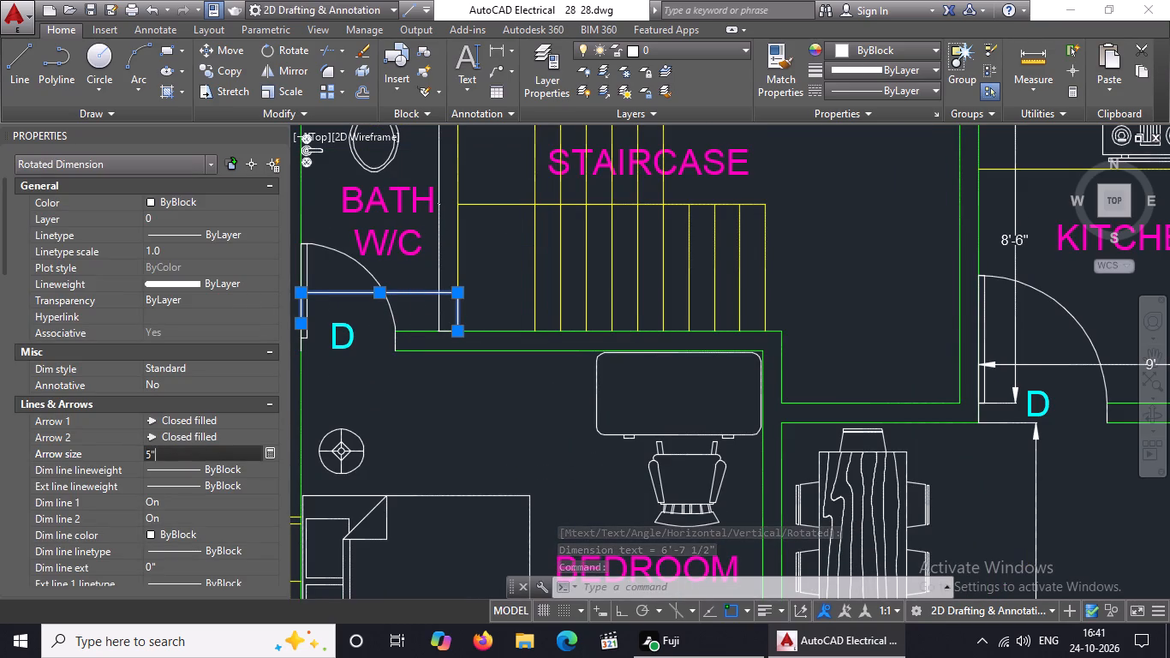
{"action": "key", "text": "Return"}
Set the text height of the bath's horizontal width dimension to 3".
{"action": "scroll", "coordinate": [176, 457], "scroll_direction": "down", "scroll_amount": 3}
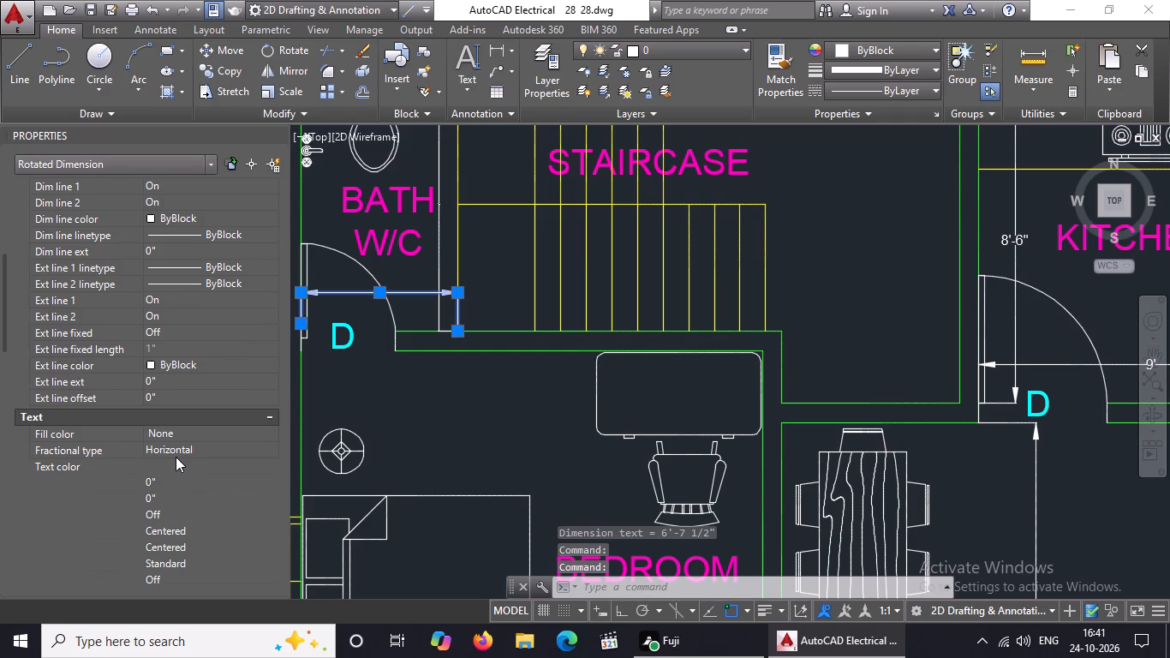
{"action": "left_click", "coordinate": [161, 481]}
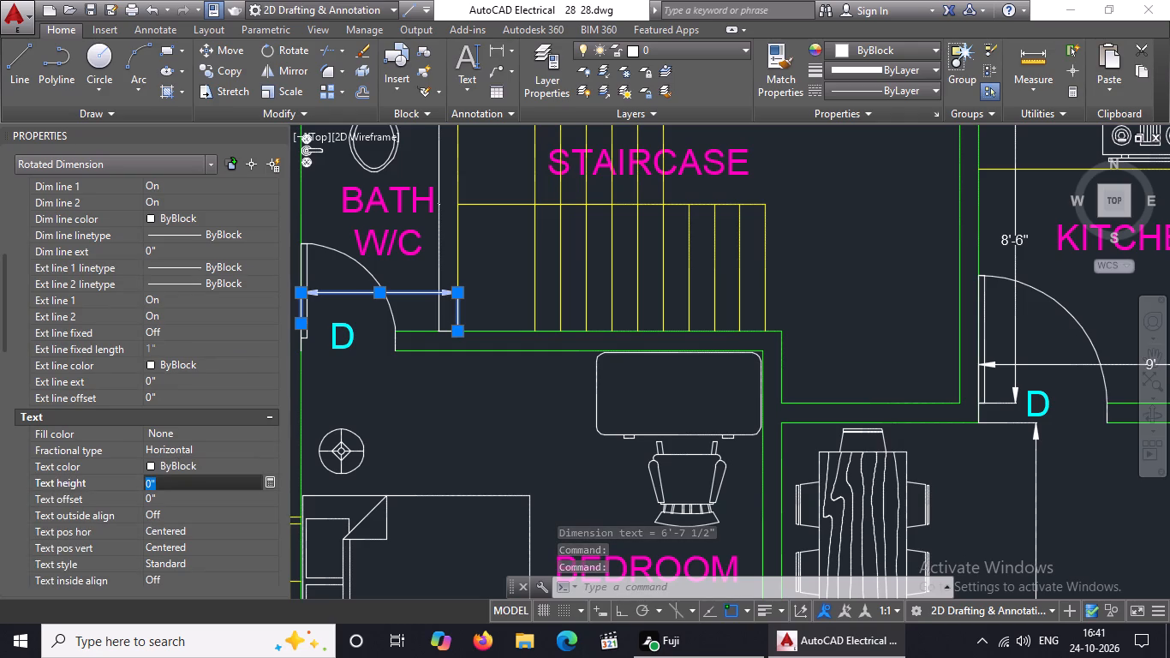
{"action": "key", "text": "BackSpace"}
{"action": "key", "text": "BackSpace"}
{"action": "key", "text": "BackSpace"}
{"action": "type", "text": "3\""}
{"action": "key", "text": "Return"}
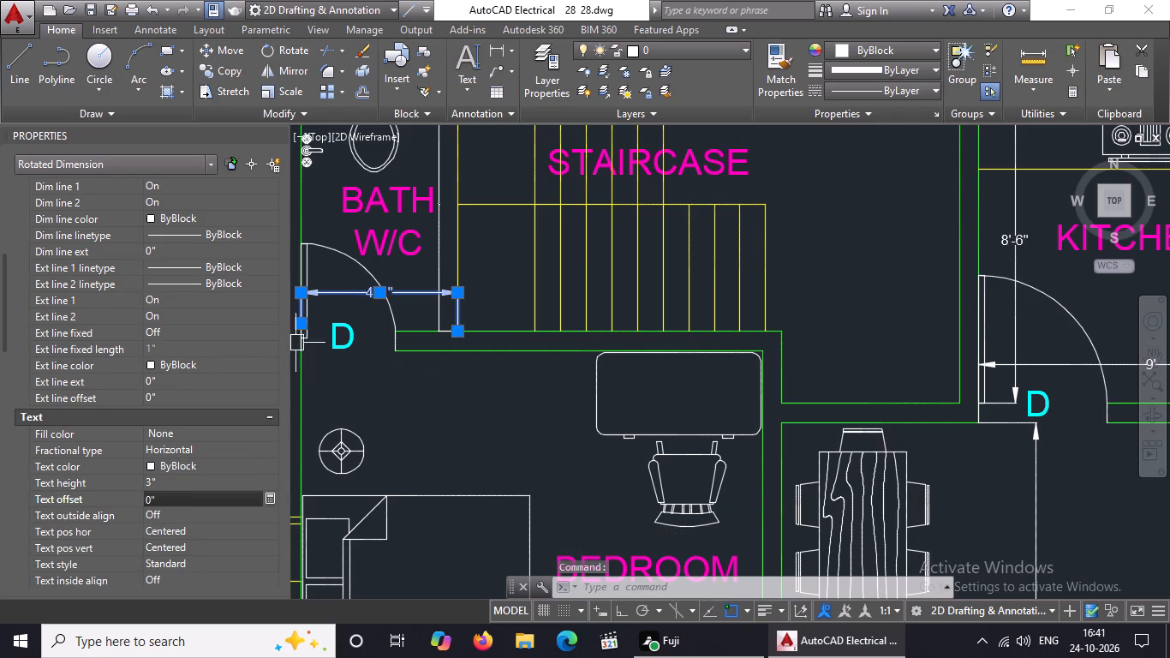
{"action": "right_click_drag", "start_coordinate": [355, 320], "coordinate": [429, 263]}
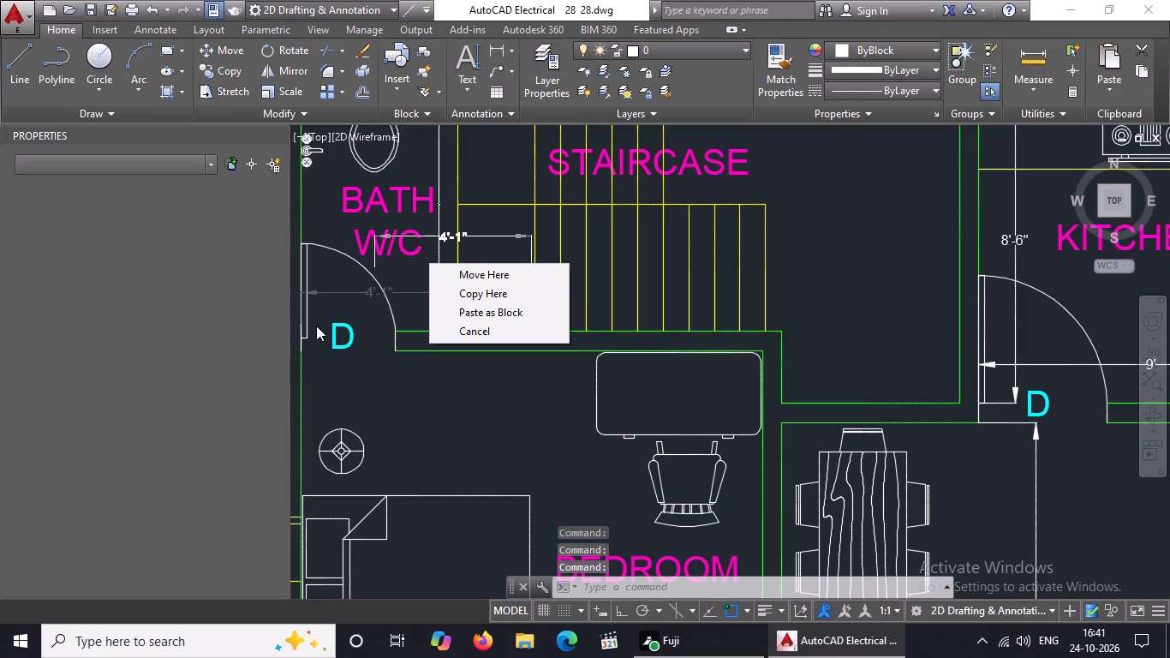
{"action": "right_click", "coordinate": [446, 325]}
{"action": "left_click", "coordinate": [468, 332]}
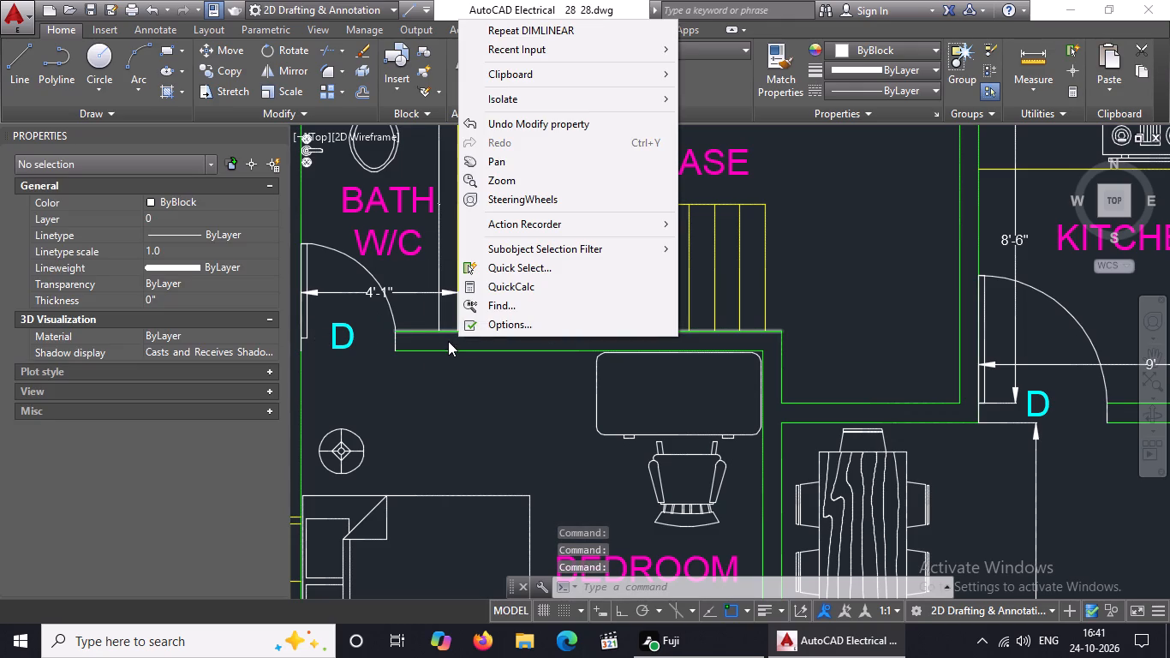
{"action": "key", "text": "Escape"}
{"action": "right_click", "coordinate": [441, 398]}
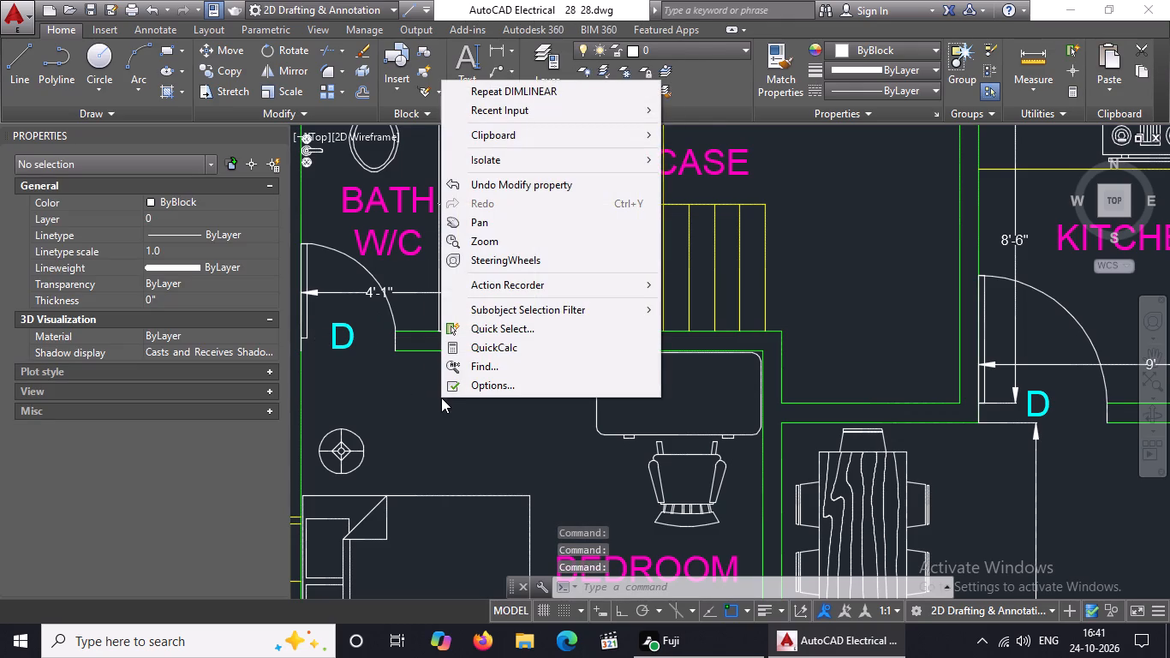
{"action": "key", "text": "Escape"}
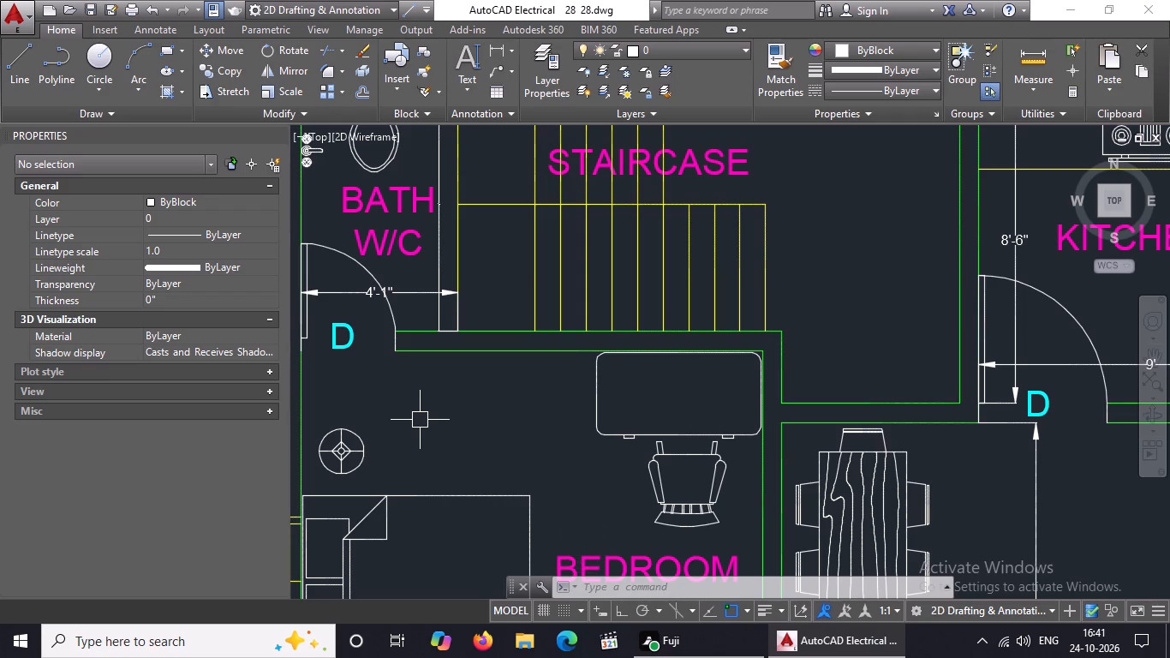
Set the arrow size of the bath's vertical depth dimension to 5".
{"action": "left_click", "coordinate": [443, 268]}
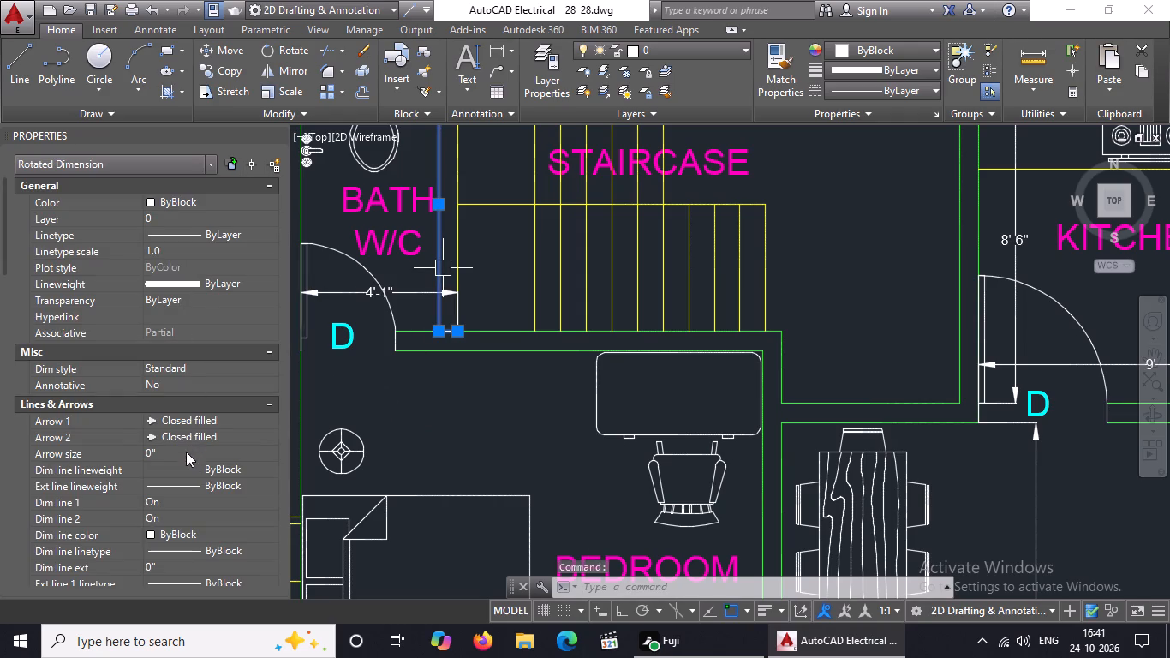
{"action": "left_click", "coordinate": [186, 452]}
{"action": "key", "text": "BackSpace"}
{"action": "key", "text": "BackSpace"}
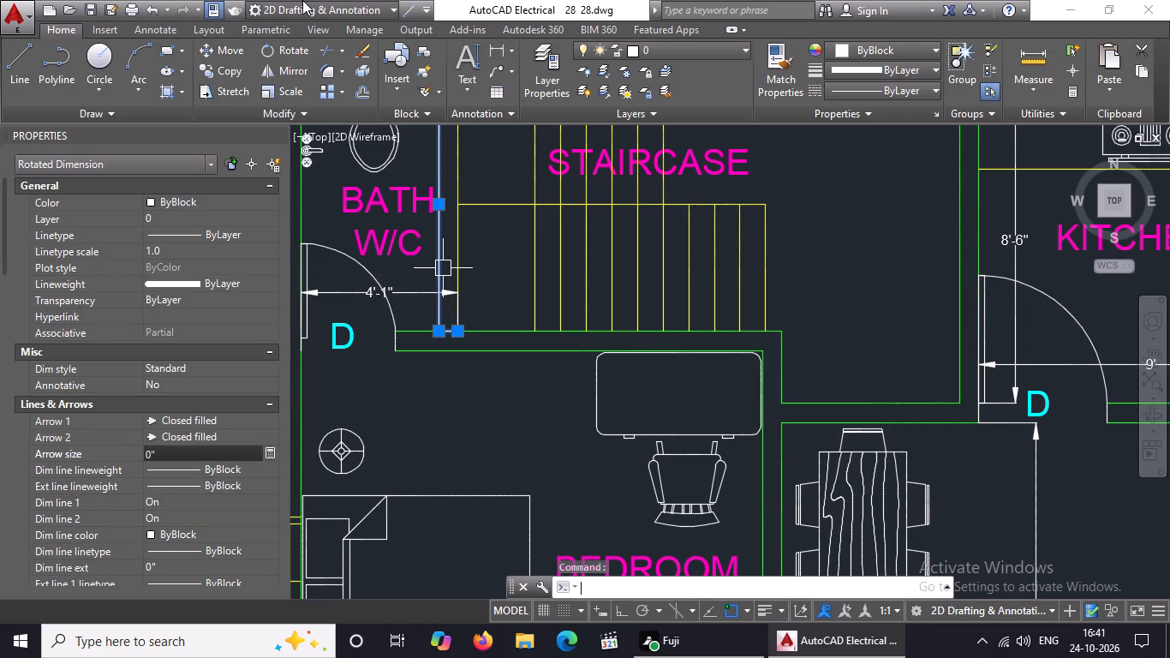
{"action": "key", "text": "BackSpace"}
{"action": "key", "text": "BackSpace"}
{"action": "key", "text": "5"}
{"action": "key", "text": "shift+quotedbl"}
{"action": "key", "text": "Return"}
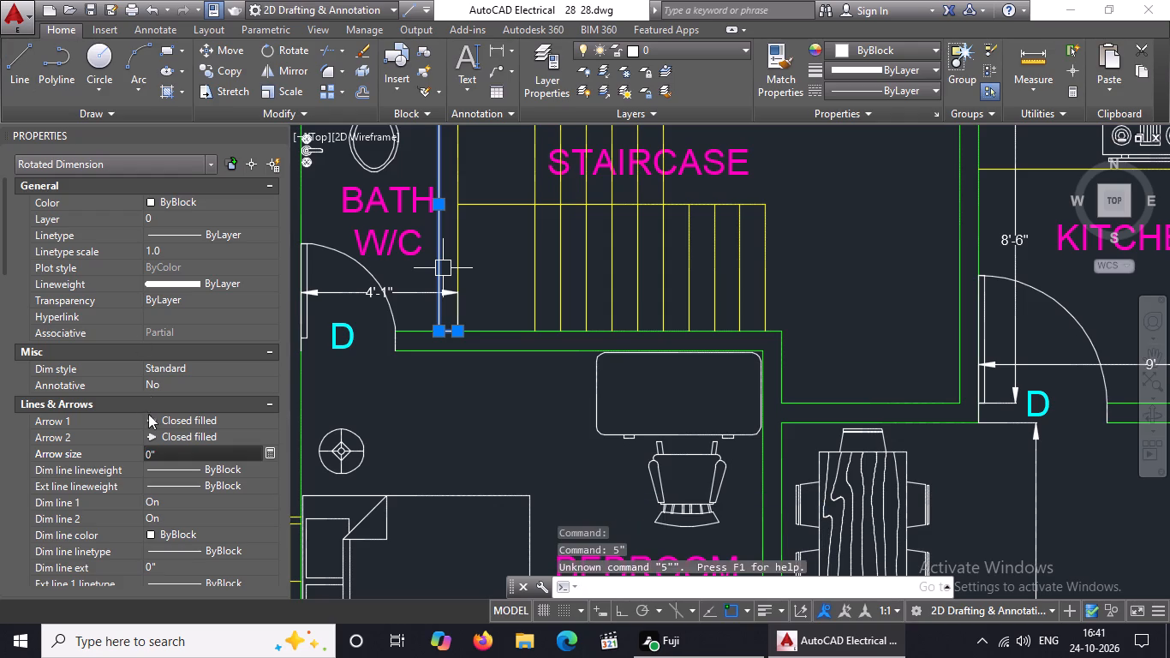
{"action": "left_click", "coordinate": [174, 457]}
{"action": "key", "text": "BackSpace"}
{"action": "key", "text": "BackSpace"}
{"action": "key", "text": "BackSpace"}
{"action": "type", "text": "5\""}
{"action": "key", "text": "Return"}
Set the text height of the bath's vertical depth dimension to 3" and deselect it.
{"action": "scroll", "coordinate": [159, 464], "scroll_direction": "down", "scroll_amount": 3}
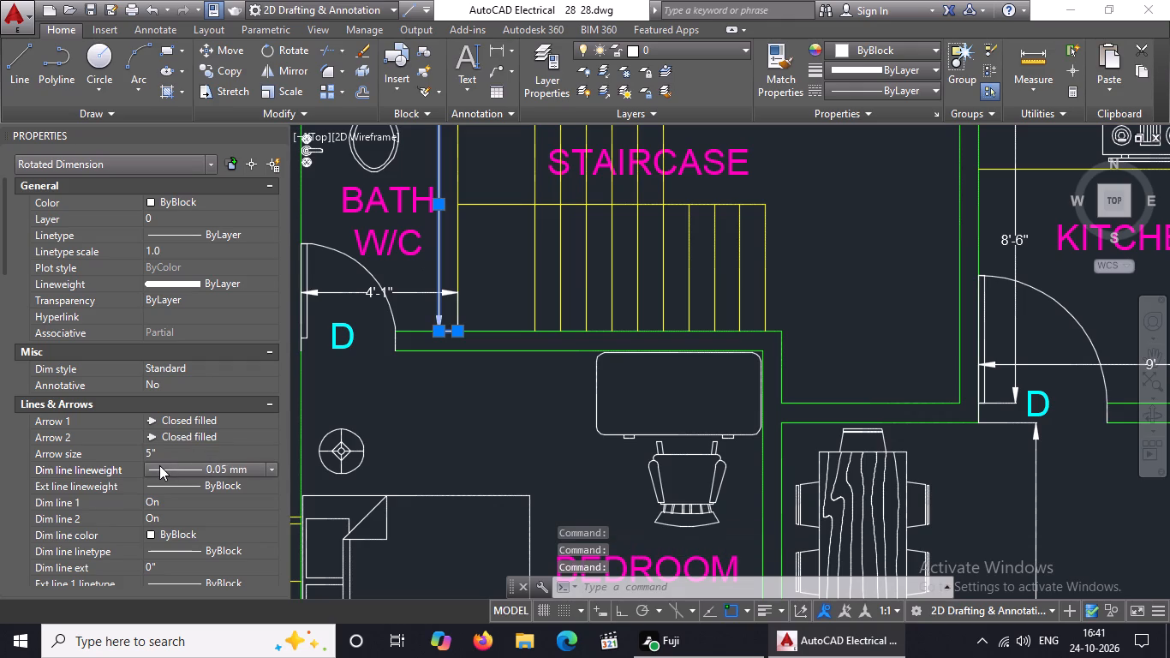
{"action": "scroll", "coordinate": [159, 465], "scroll_direction": "down", "scroll_amount": 11}
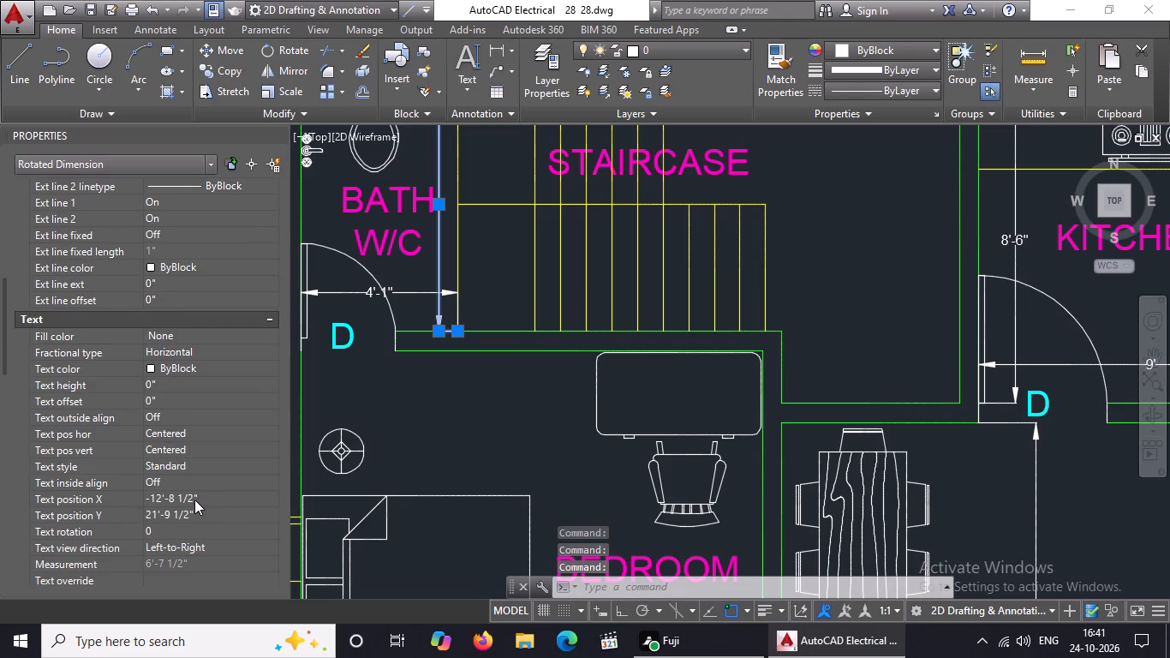
{"action": "left_click", "coordinate": [165, 382]}
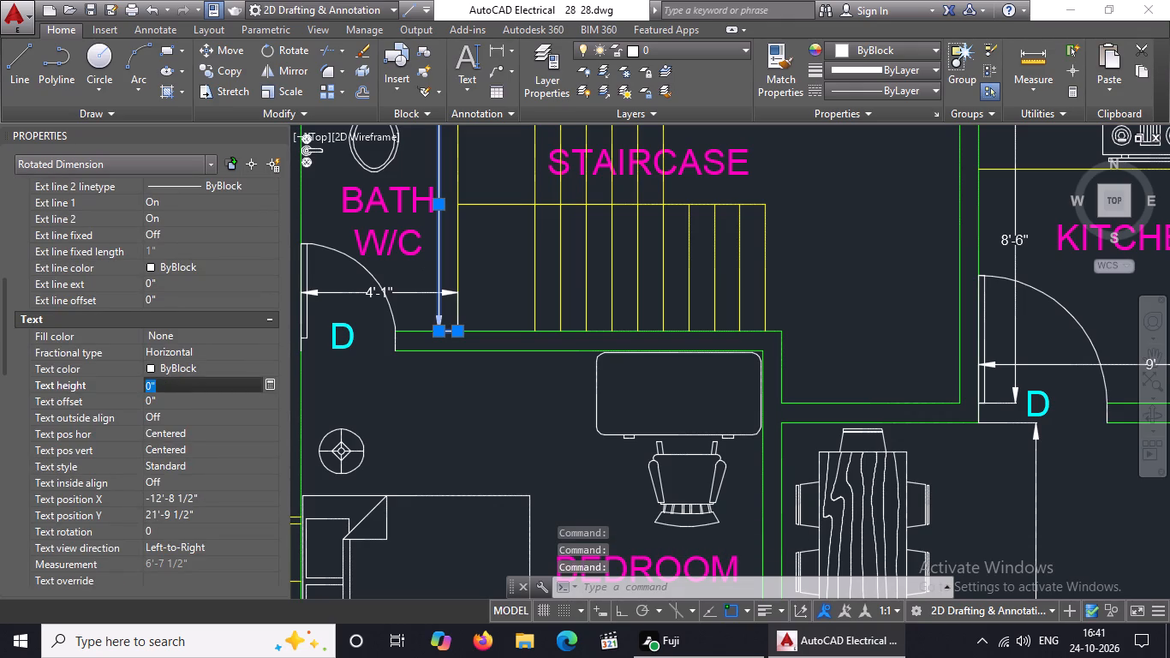
{"action": "key", "text": "BackSpace"}
{"action": "key", "text": "BackSpace"}
{"action": "key", "text": "BackSpace"}
{"action": "key", "text": "BackSpace"}
{"action": "key", "text": "BackSpace"}
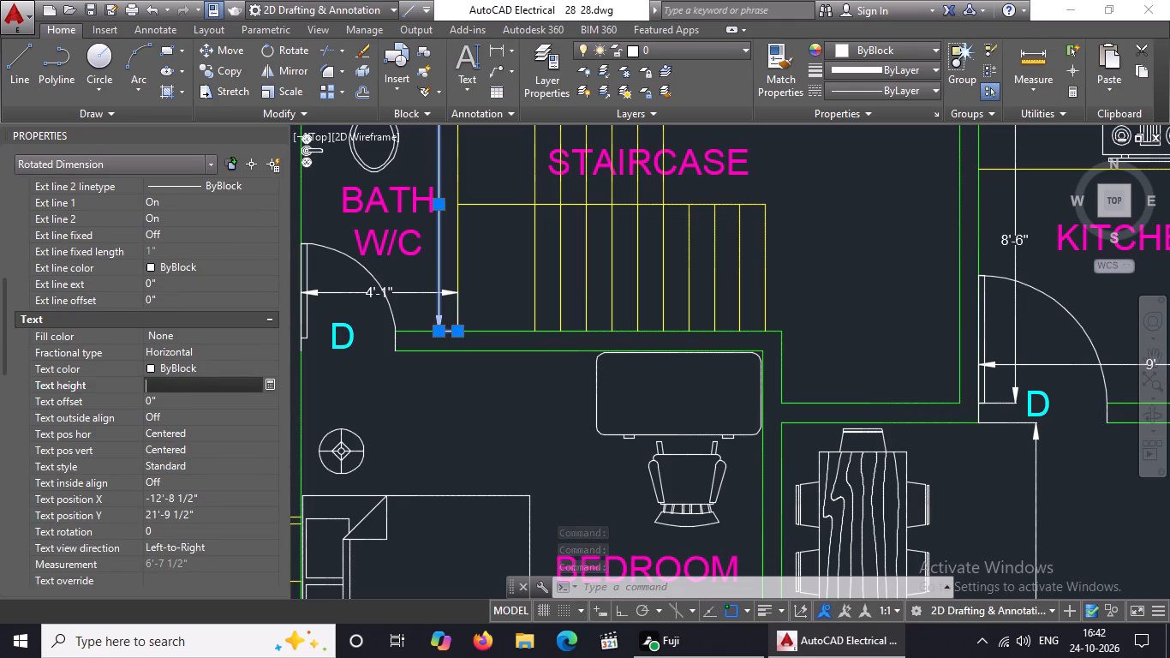
{"action": "key", "text": "3"}
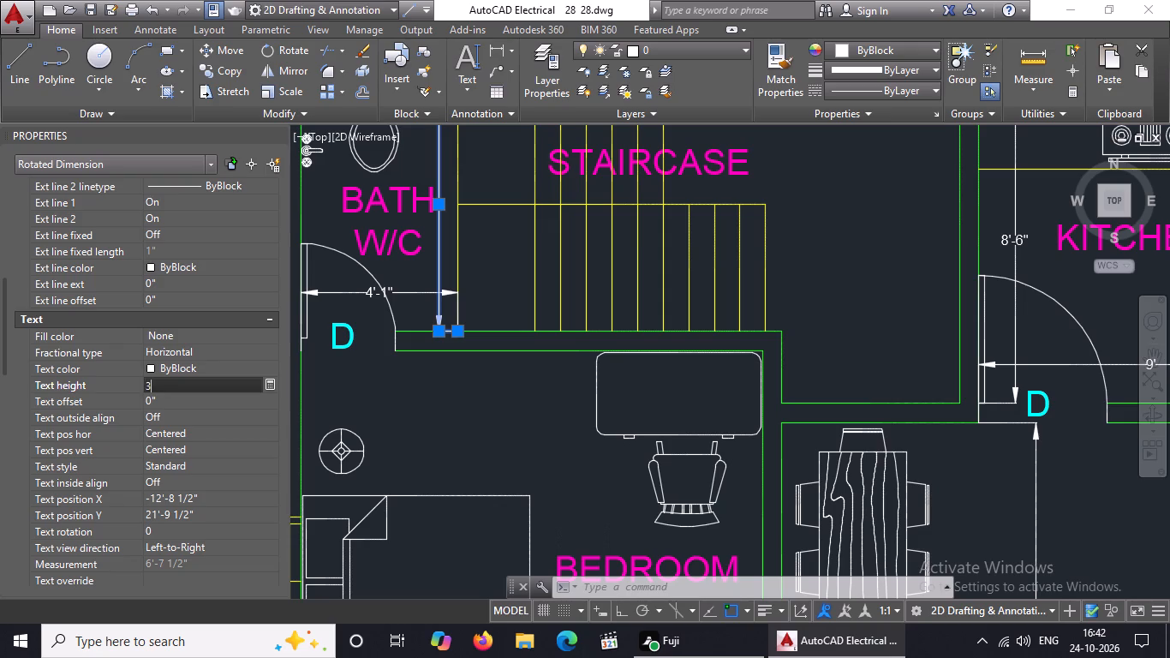
{"action": "key", "text": "shift+quotedbl"}
{"action": "key", "text": "Return"}
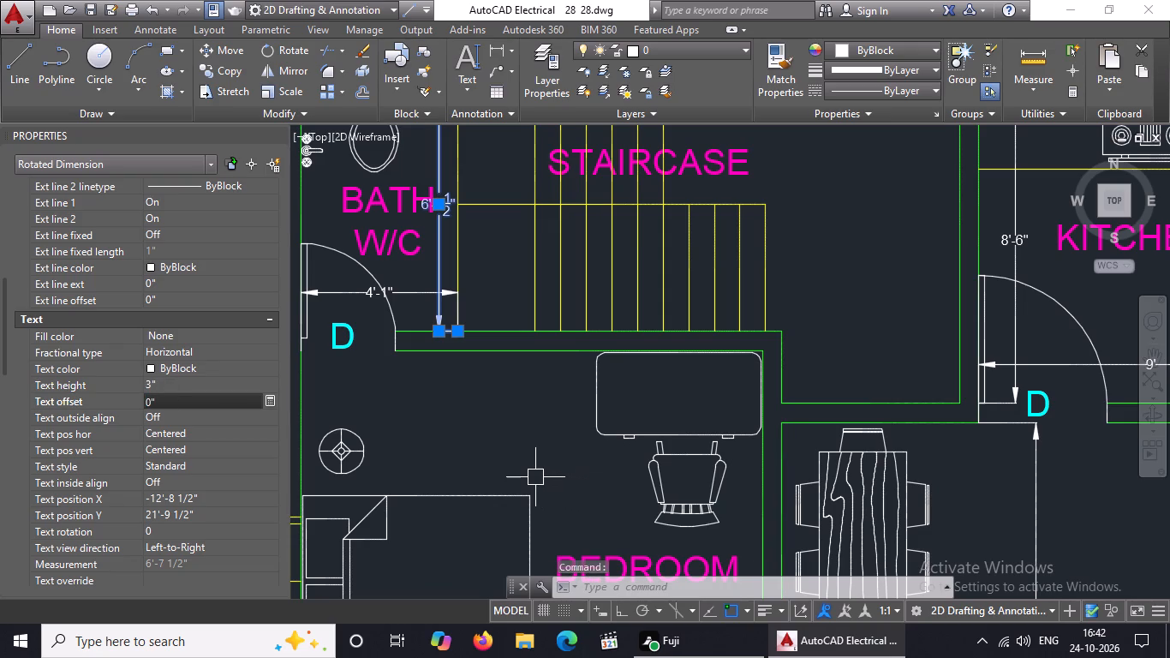
{"action": "scroll", "coordinate": [534, 476], "scroll_direction": "down", "scroll_amount": 1}
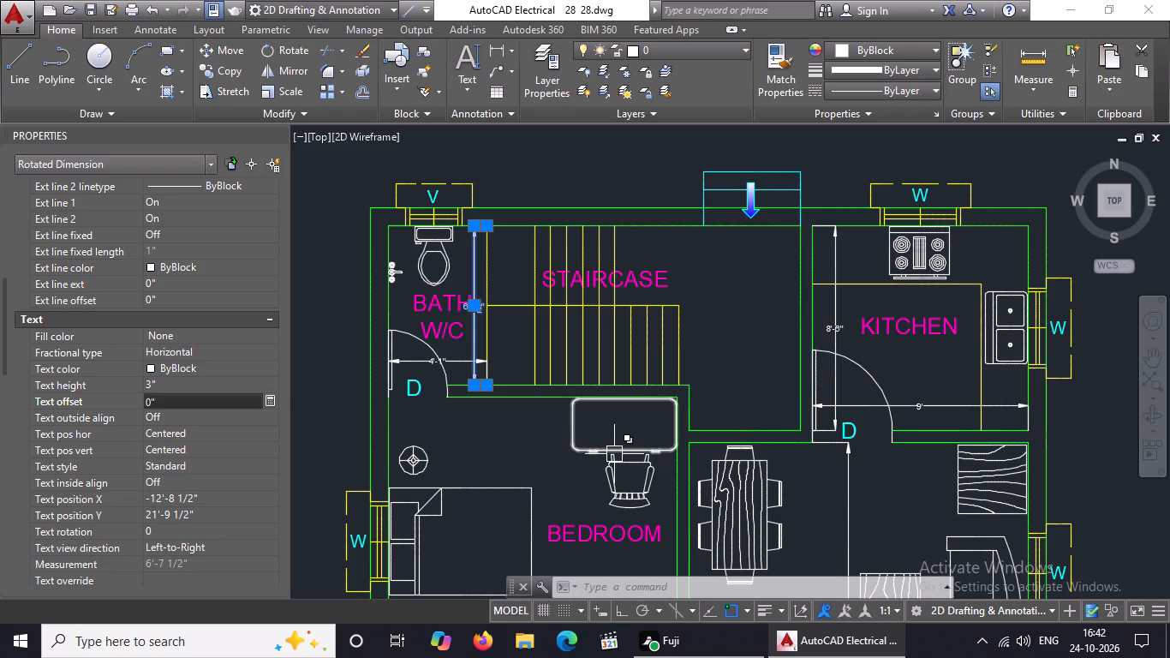
{"action": "scroll", "coordinate": [647, 436], "scroll_direction": "down", "scroll_amount": 2}
{"action": "scroll", "coordinate": [636, 509], "scroll_direction": "up", "scroll_amount": 1}
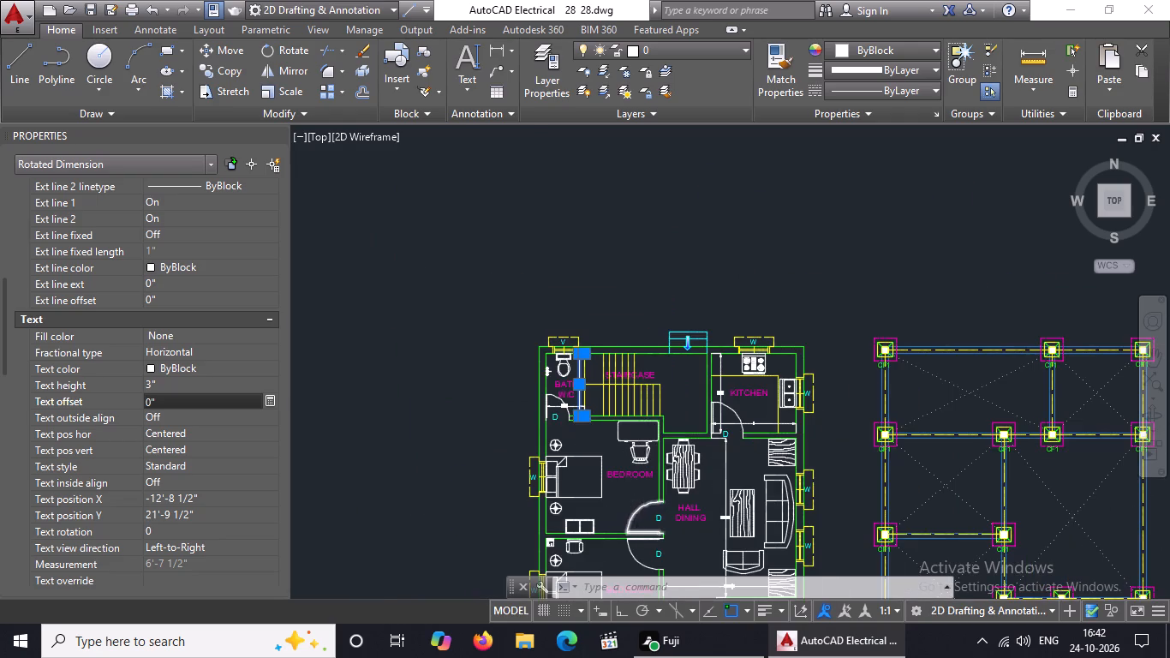
{"action": "scroll", "coordinate": [636, 509], "scroll_direction": "up", "scroll_amount": 1}
{"action": "scroll", "coordinate": [776, 488], "scroll_direction": "down", "scroll_amount": 2}
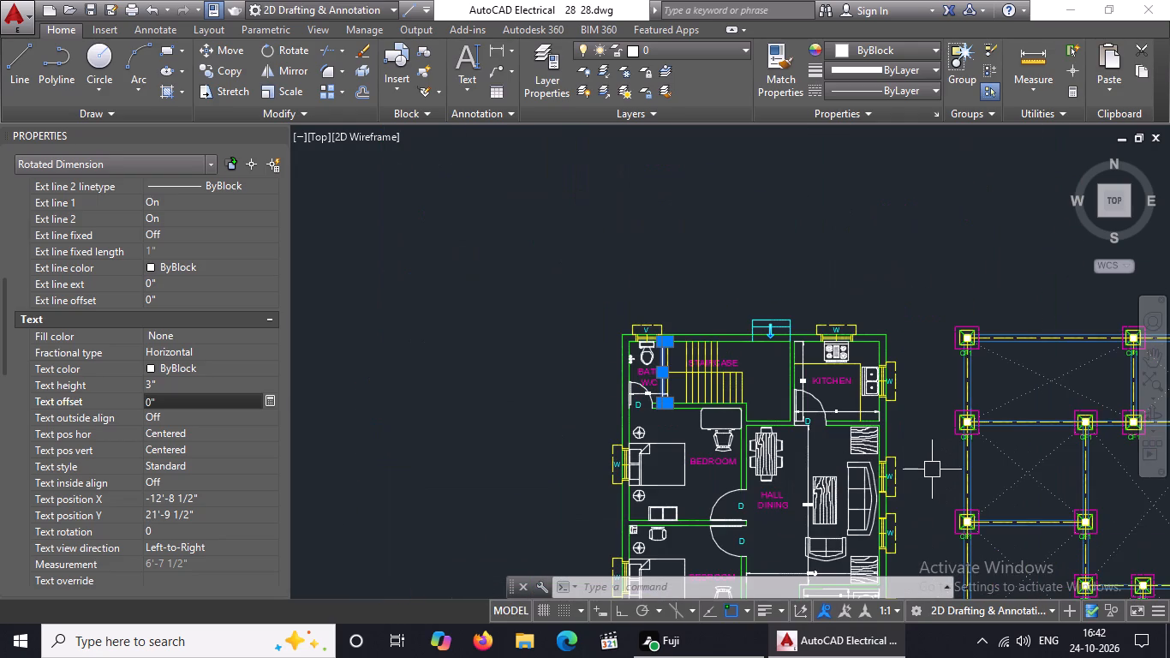
{"action": "key", "text": "Escape"}
Add a horizontal linear dimension for the upper bedroom's width from the desk-corner wall to the outer wall, placed just below the bath-side wall.
{"action": "scroll", "coordinate": [776, 497], "scroll_direction": "up", "scroll_amount": 3}
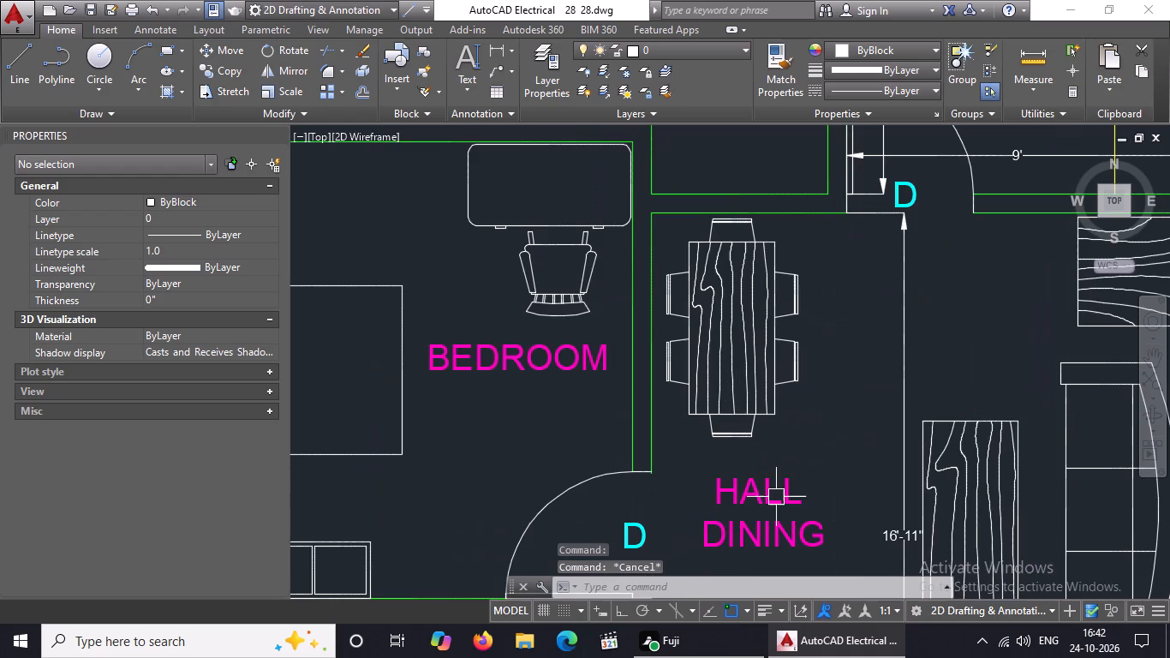
{"action": "scroll", "coordinate": [689, 495], "scroll_direction": "down", "scroll_amount": 4}
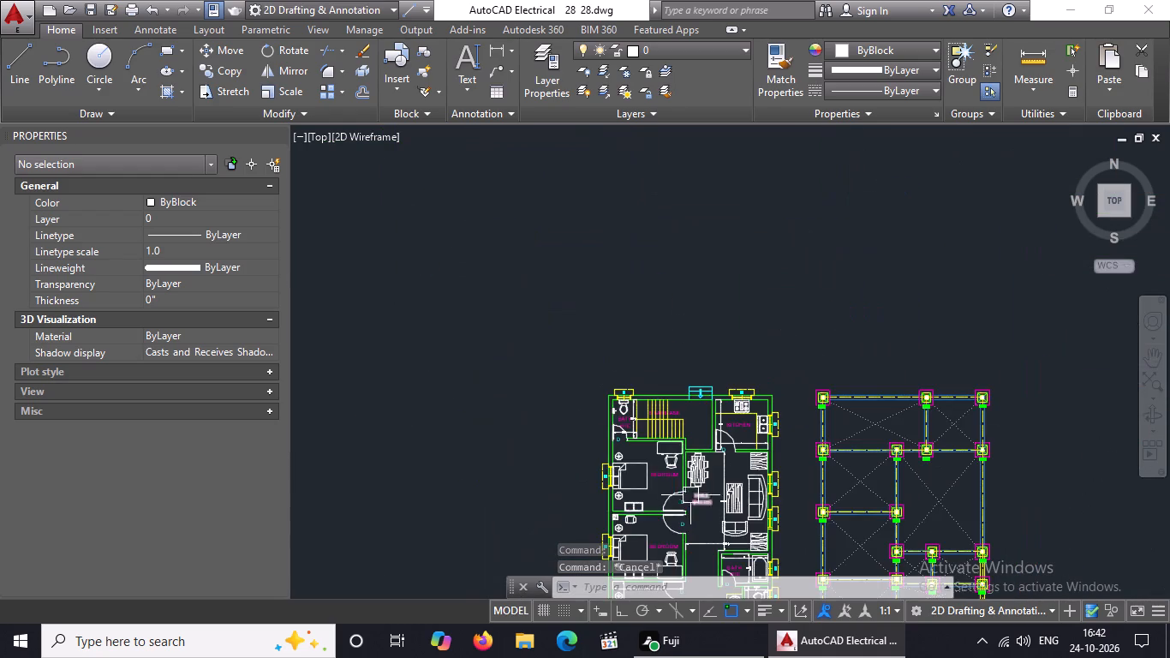
{"action": "scroll", "coordinate": [672, 479], "scroll_direction": "up", "scroll_amount": 4}
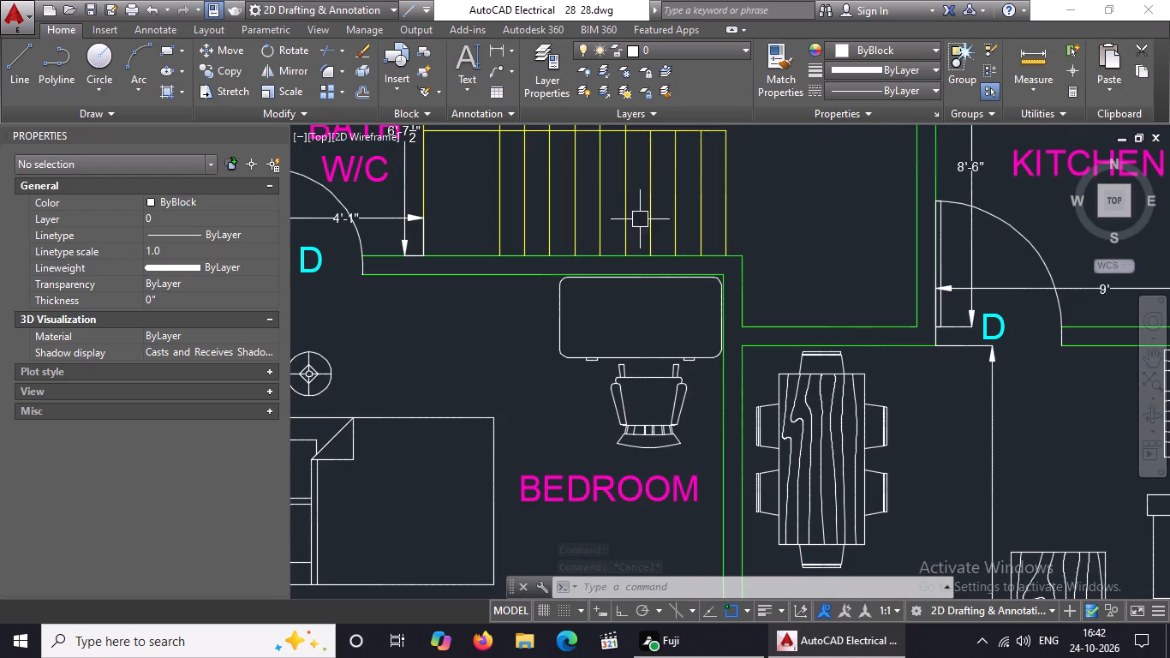
{"action": "scroll", "coordinate": [634, 272], "scroll_direction": "down", "scroll_amount": 2}
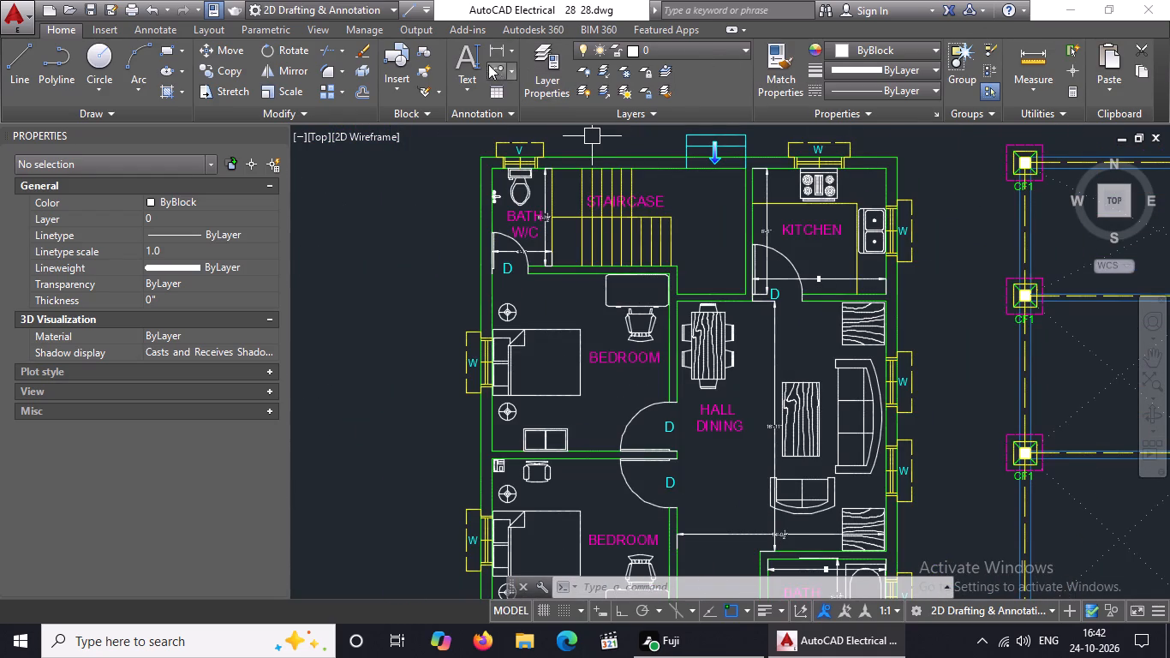
{"action": "left_click", "coordinate": [490, 51]}
{"action": "scroll", "coordinate": [510, 277], "scroll_direction": "up", "scroll_amount": 2}
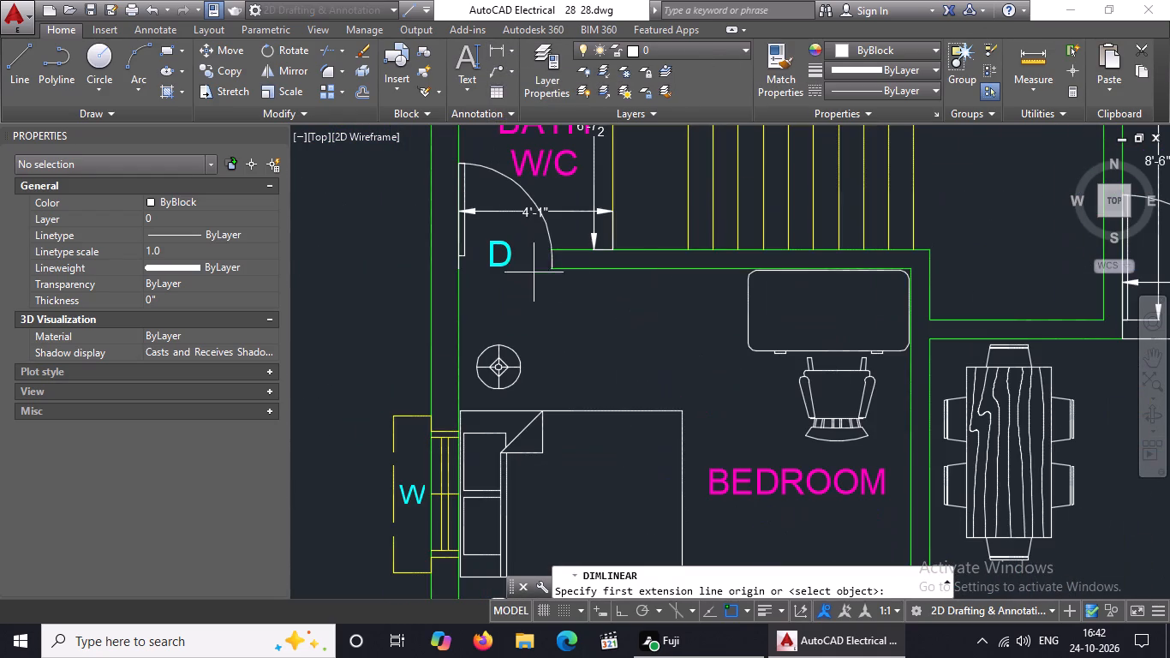
{"action": "left_click", "coordinate": [909, 267]}
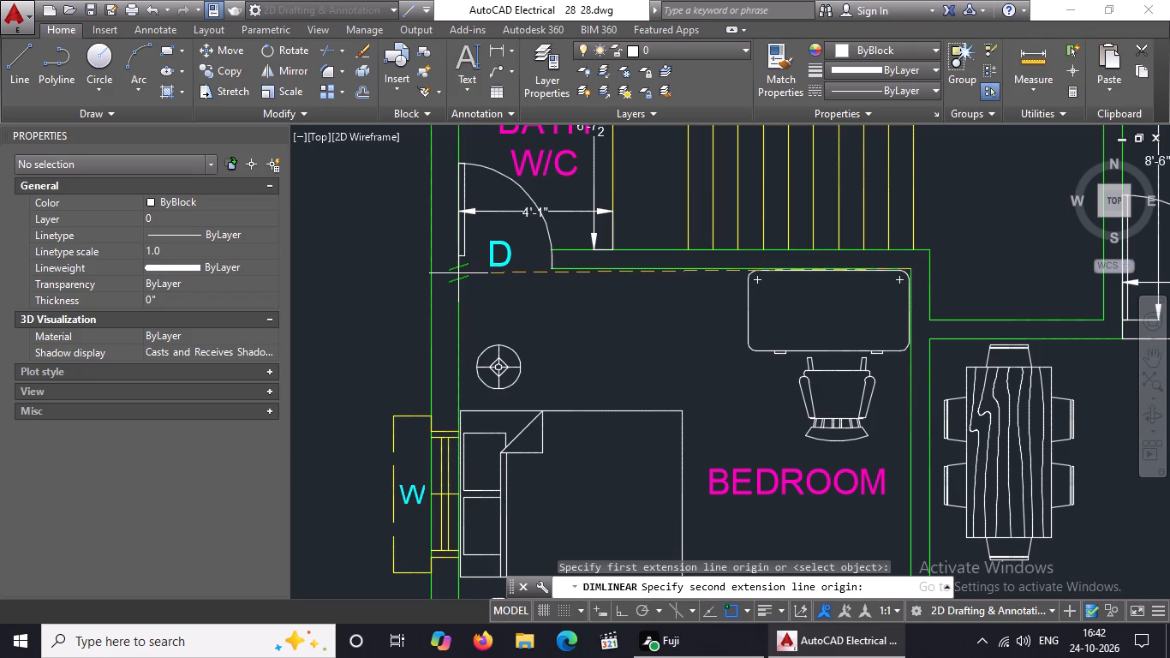
{"action": "left_click", "coordinate": [457, 273]}
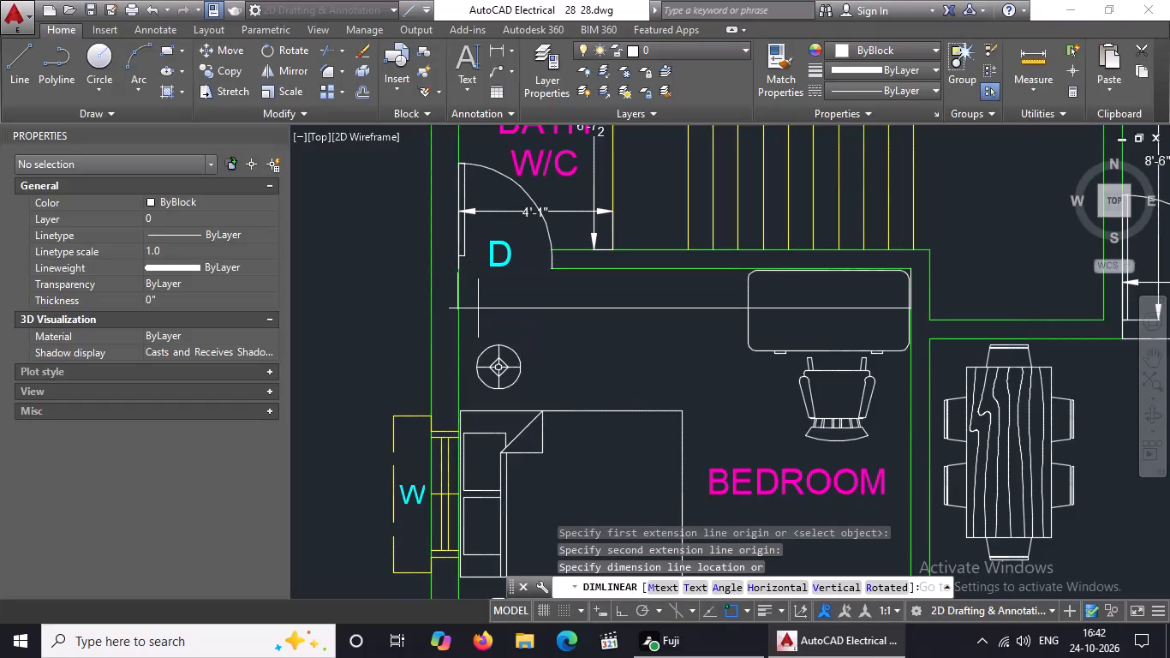
{"action": "left_click", "coordinate": [478, 307]}
Add a vertical linear dimension for the upper bedroom's depth from the lower partition wall to the bath-side wall, placed across the bed.
{"action": "scroll", "coordinate": [686, 316], "scroll_direction": "down", "scroll_amount": 3}
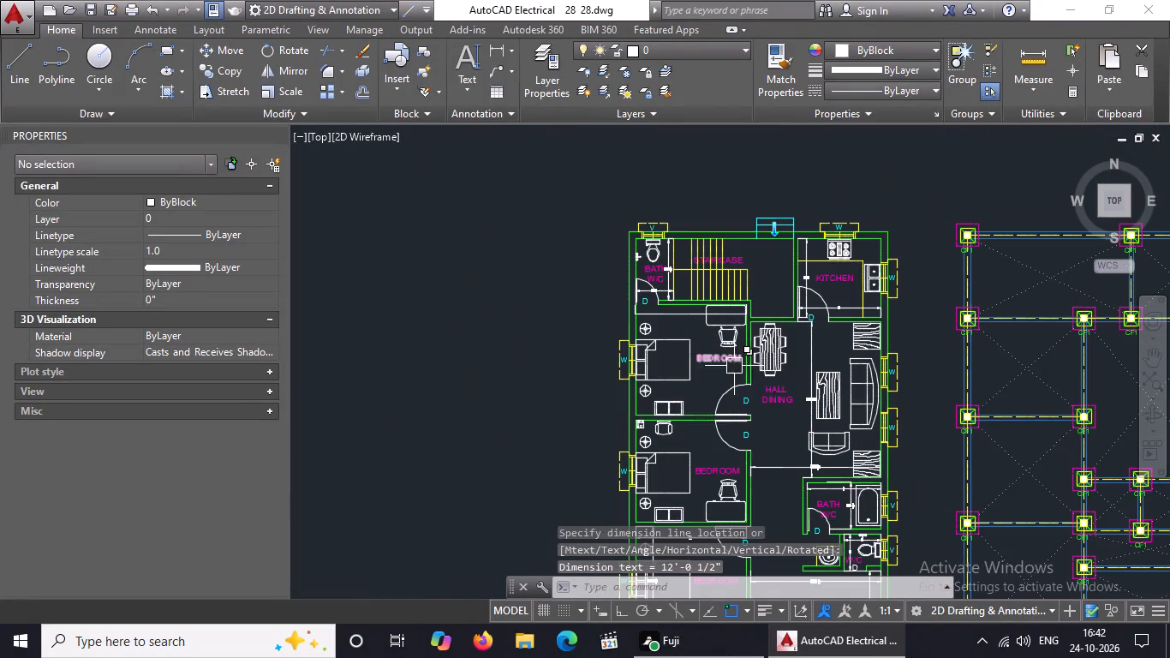
{"action": "left_click", "coordinate": [500, 48]}
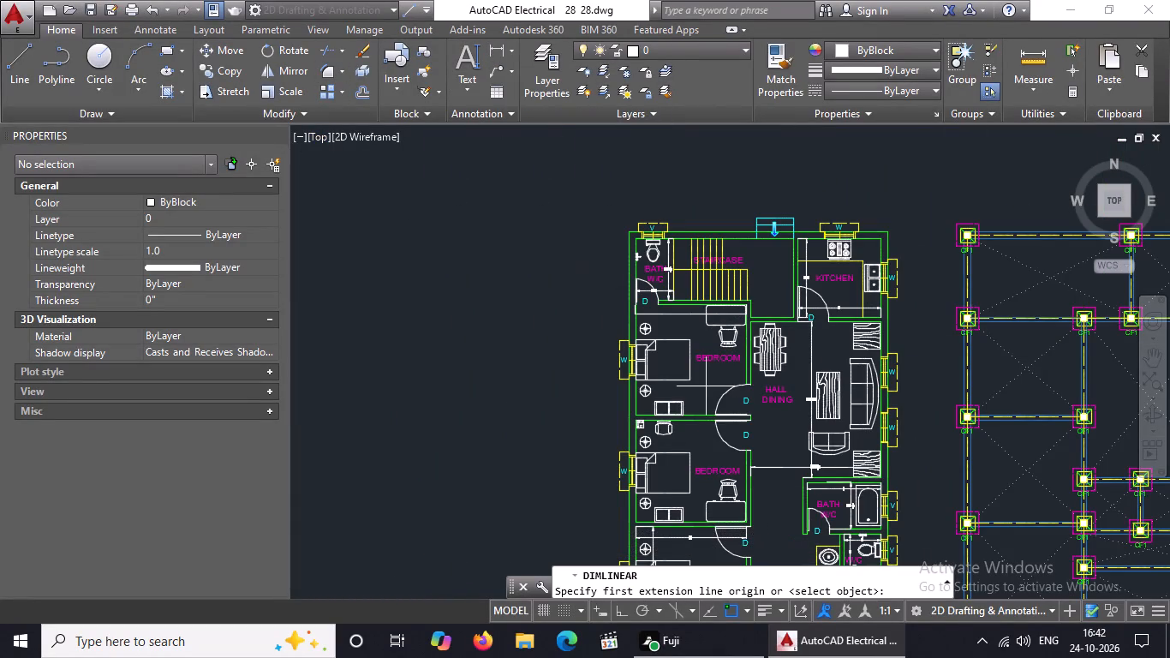
{"action": "scroll", "coordinate": [637, 339], "scroll_direction": "up", "scroll_amount": 2}
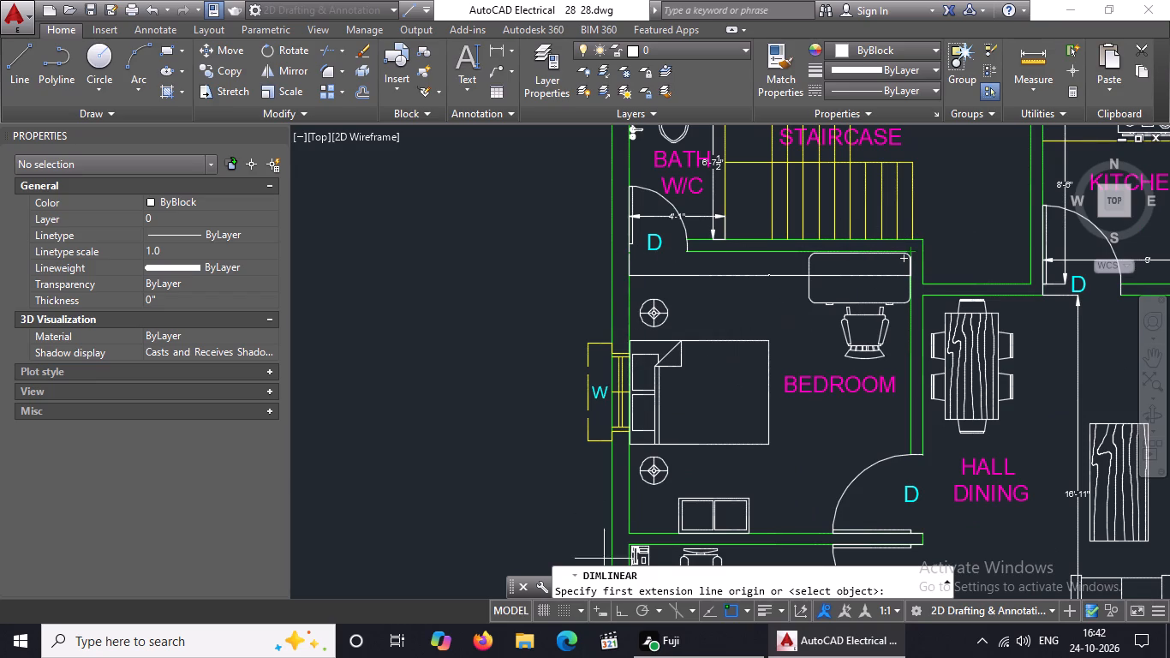
{"action": "left_click", "coordinate": [628, 532]}
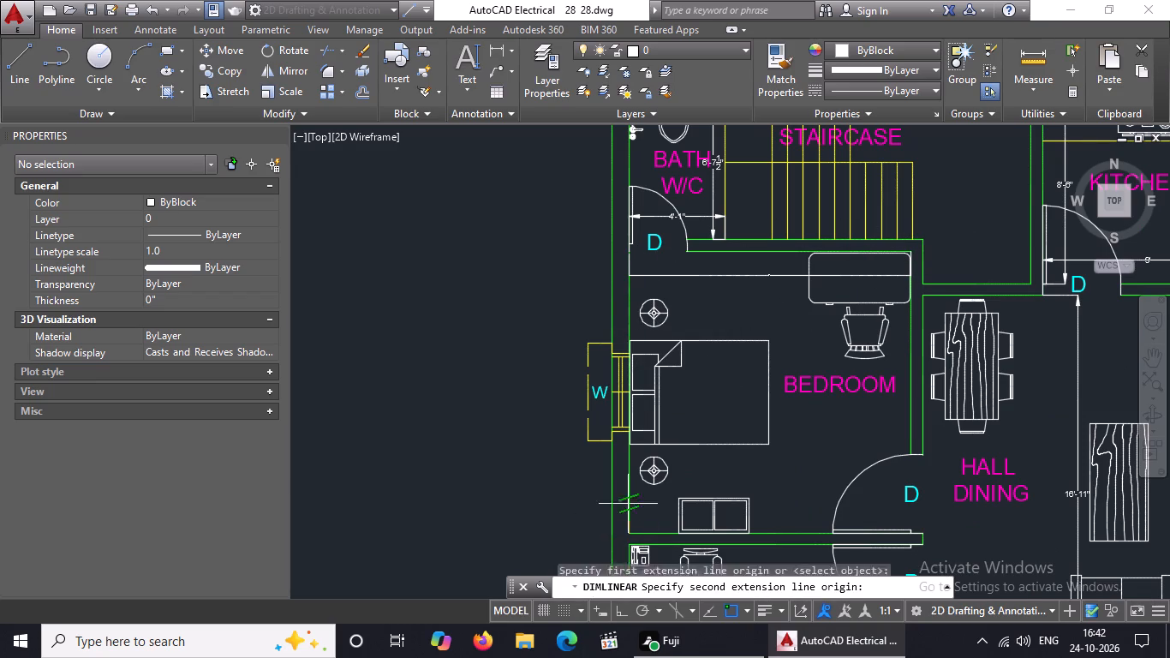
{"action": "left_click", "coordinate": [629, 254]}
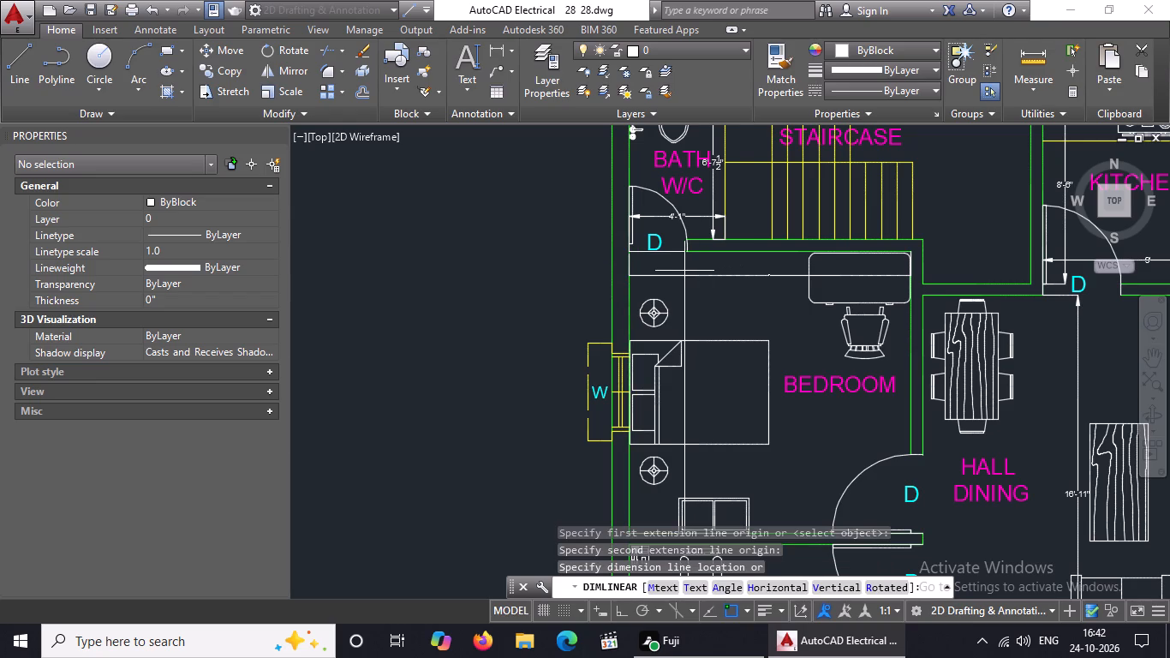
{"action": "left_click", "coordinate": [684, 271]}
Set the arrow size of the upper bedroom's horizontal width dimension to 5".
{"action": "left_click", "coordinate": [736, 278]}
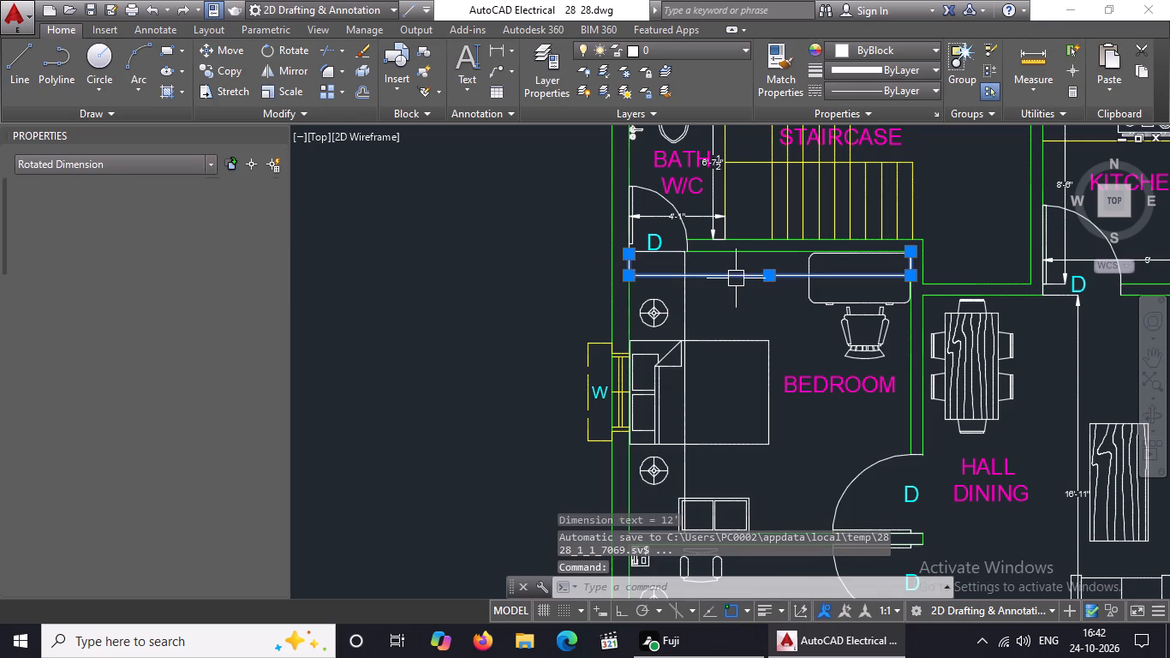
{"action": "left_click", "coordinate": [183, 447]}
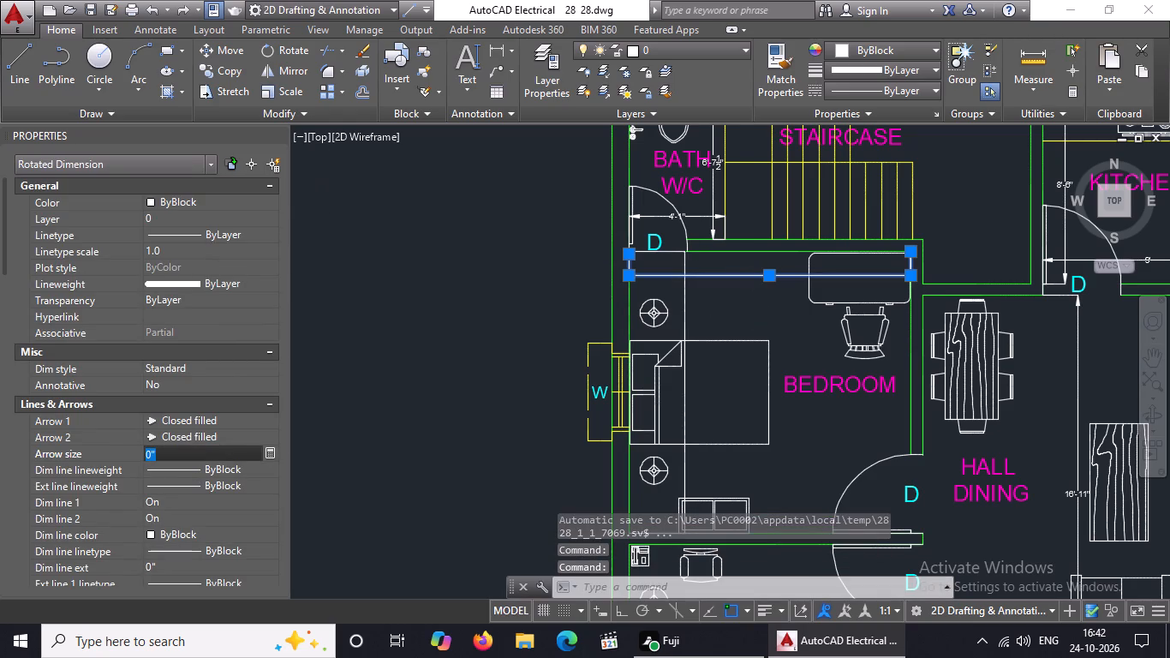
{"action": "key", "text": "BackSpace"}
{"action": "key", "text": "BackSpace"}
{"action": "type", "text": "5\""}
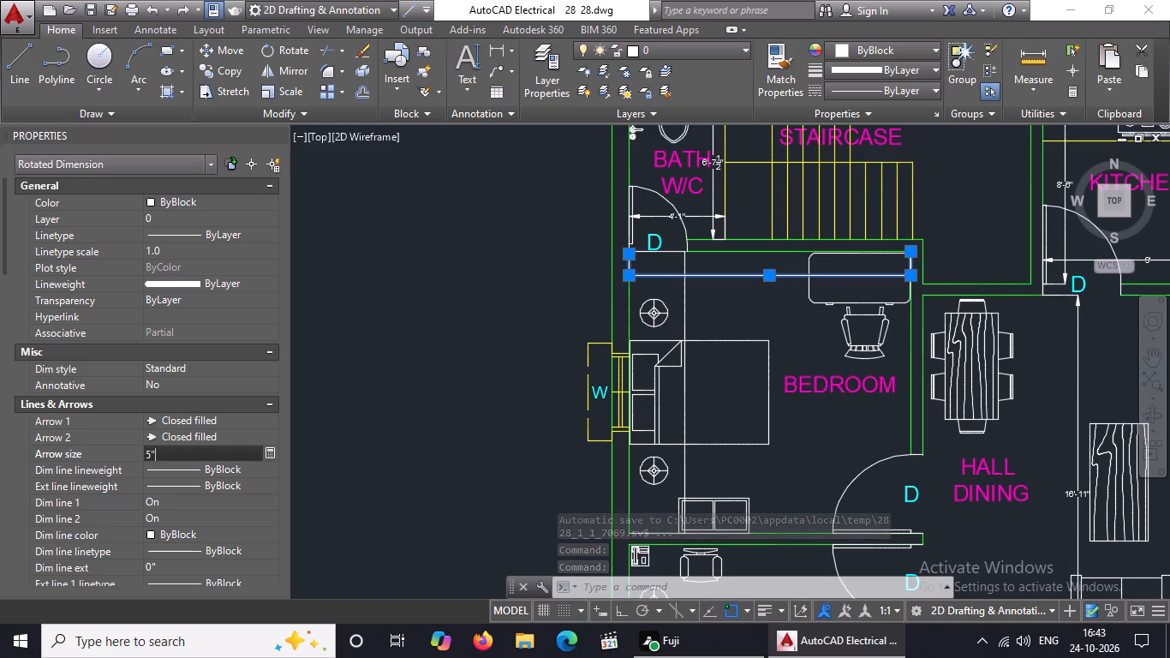
{"action": "key", "text": "Return"}
Set the text height of the upper bedroom's horizontal width dimension to 3".
{"action": "scroll", "coordinate": [183, 447], "scroll_direction": "down", "scroll_amount": 4}
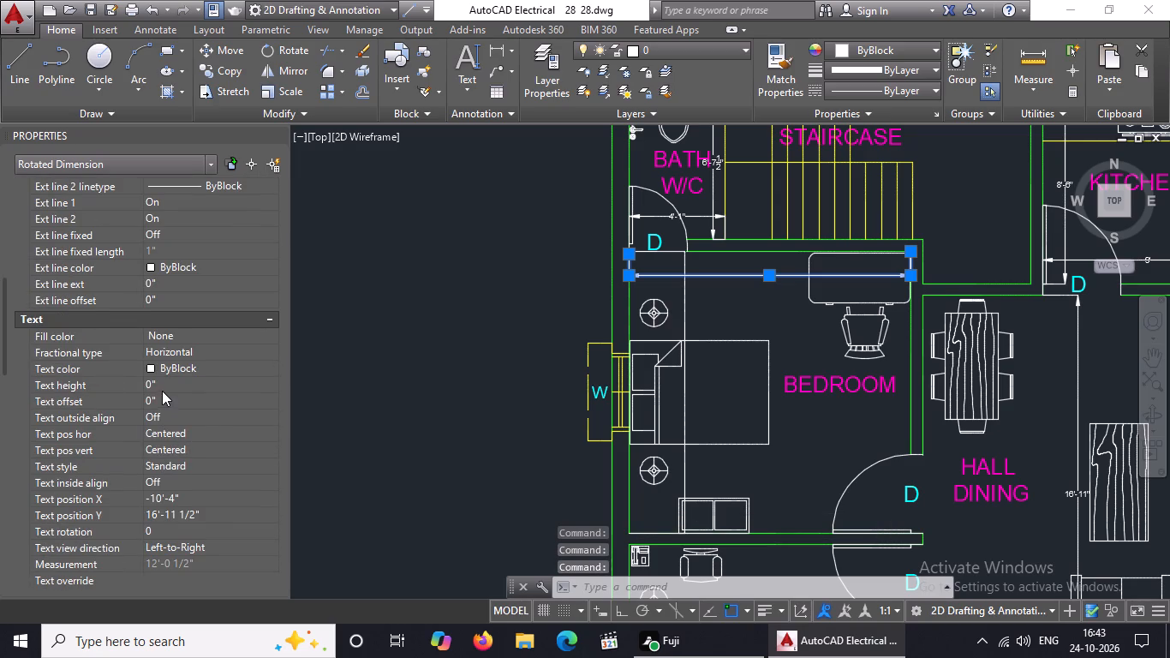
{"action": "left_click", "coordinate": [163, 387]}
{"action": "key", "text": "BackSpace"}
{"action": "key", "text": "BackSpace"}
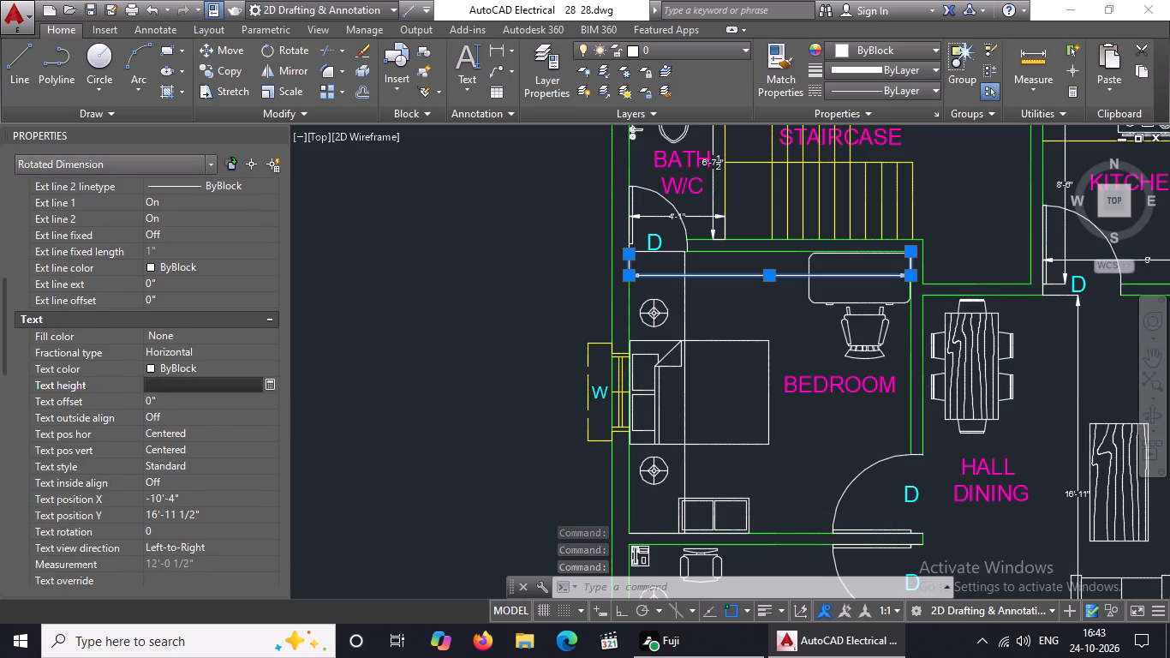
{"action": "key", "text": "3"}
{"action": "key", "text": "shift+quotedbl"}
{"action": "key", "text": "Return"}
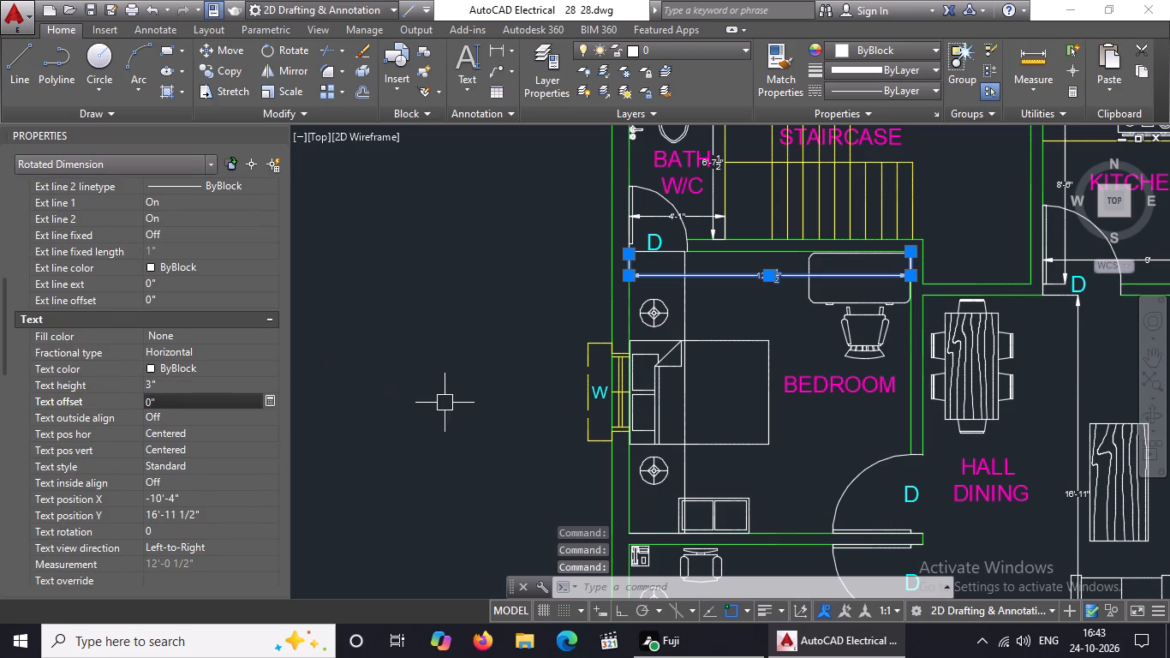
Set the arrow size of the upper bedroom's vertical depth dimension to 5".
{"action": "left_click", "coordinate": [686, 296]}
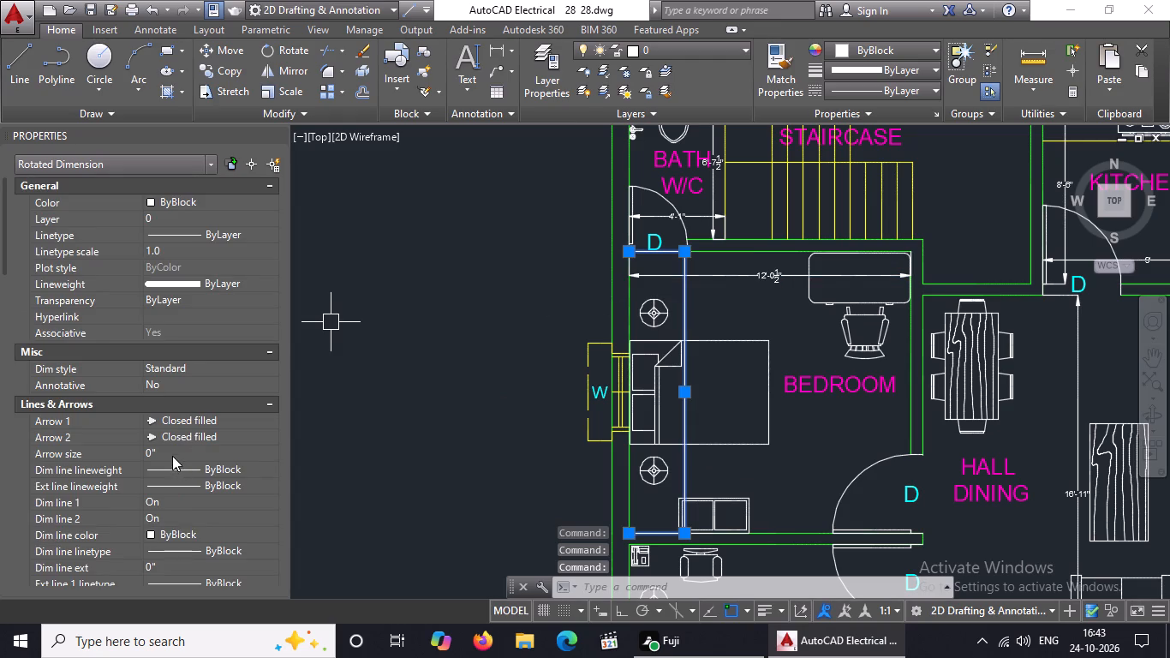
{"action": "left_click", "coordinate": [172, 454]}
{"action": "key", "text": "BackSpace"}
{"action": "key", "text": "BackSpace"}
{"action": "key", "text": "BackSpace"}
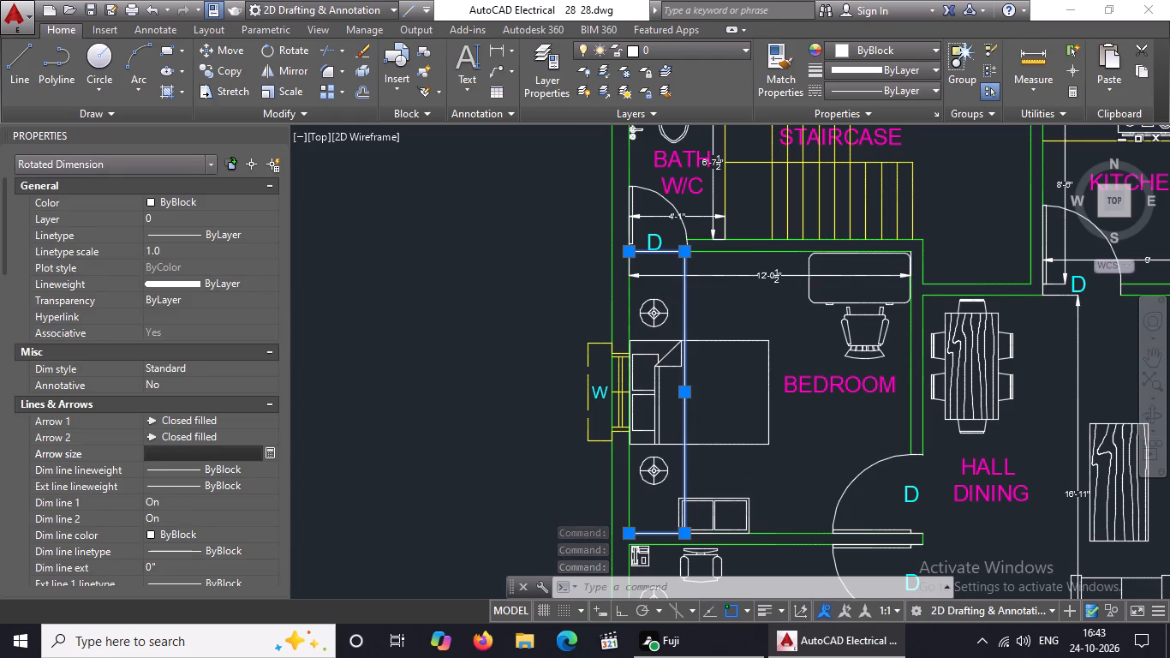
{"action": "type", "text": "5\""}
{"action": "key", "text": "Return"}
{"action": "scroll", "coordinate": [206, 482], "scroll_direction": "down", "scroll_amount": 4}
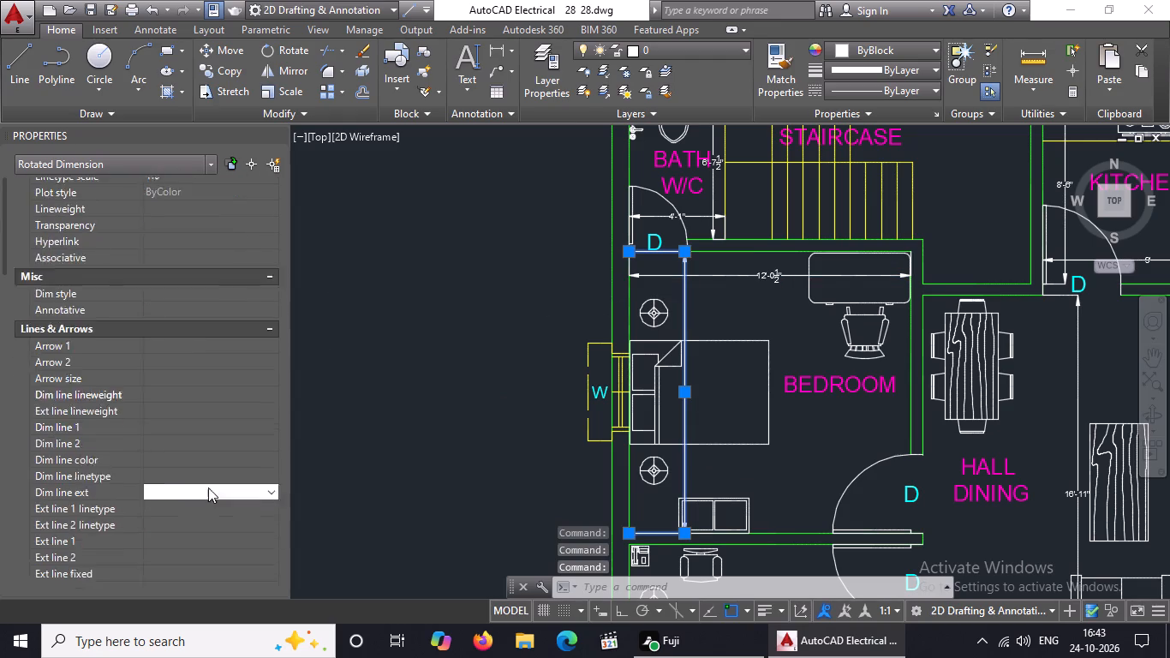
Set the text height of the upper bedroom's vertical depth dimension to 3".
{"action": "left_click", "coordinate": [176, 398]}
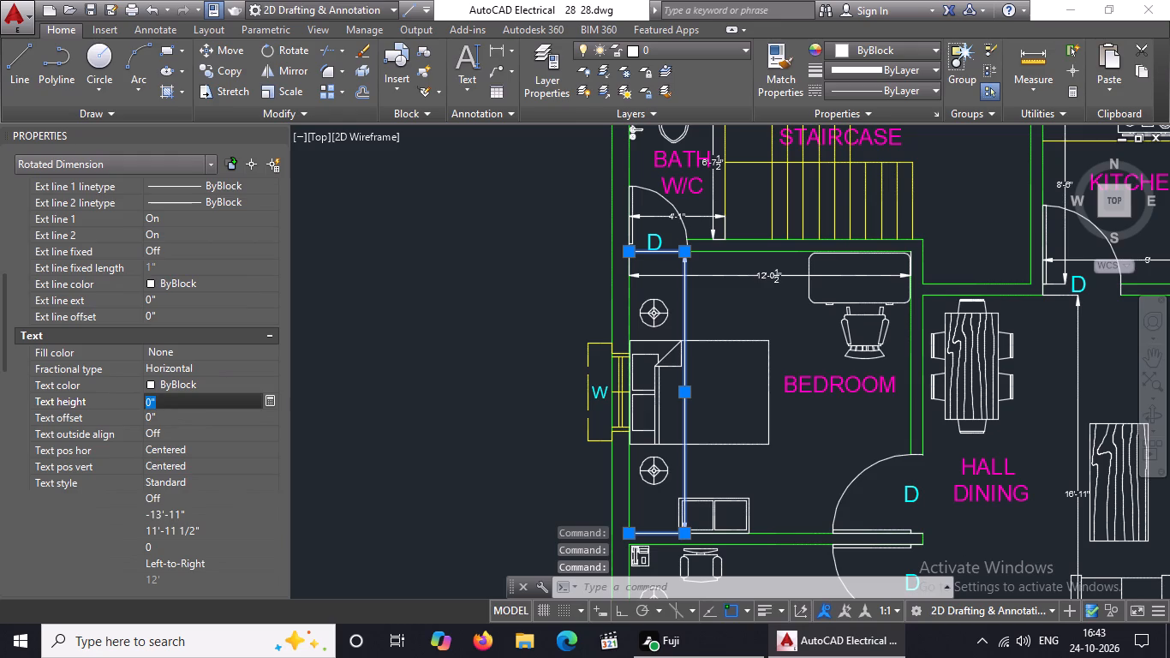
{"action": "key", "text": "BackSpace"}
{"action": "key", "text": "BackSpace"}
{"action": "key", "text": "3"}
{"action": "key", "text": "shift+quotedbl"}
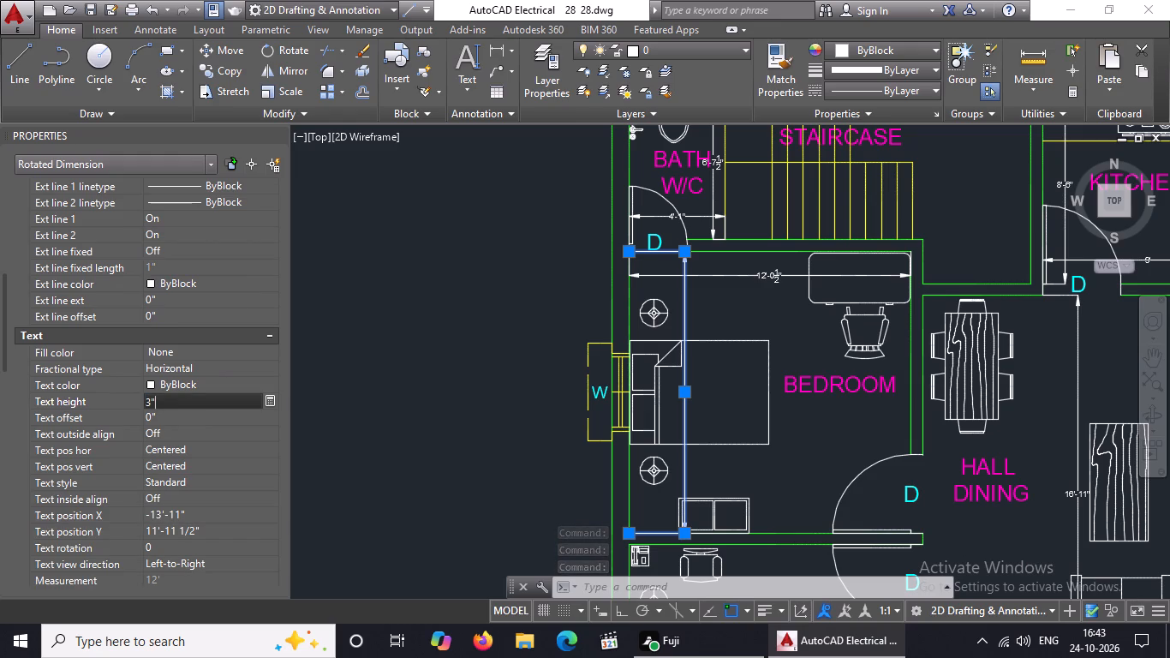
{"action": "key", "text": "Return"}
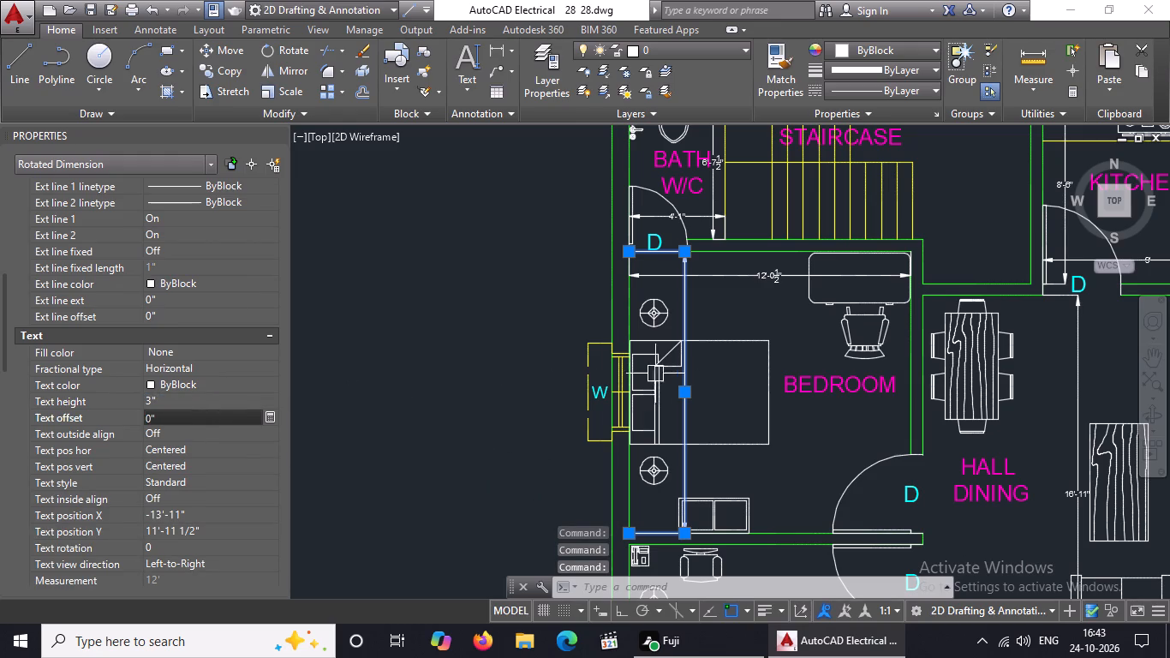
{"action": "left_click", "coordinate": [749, 274]}
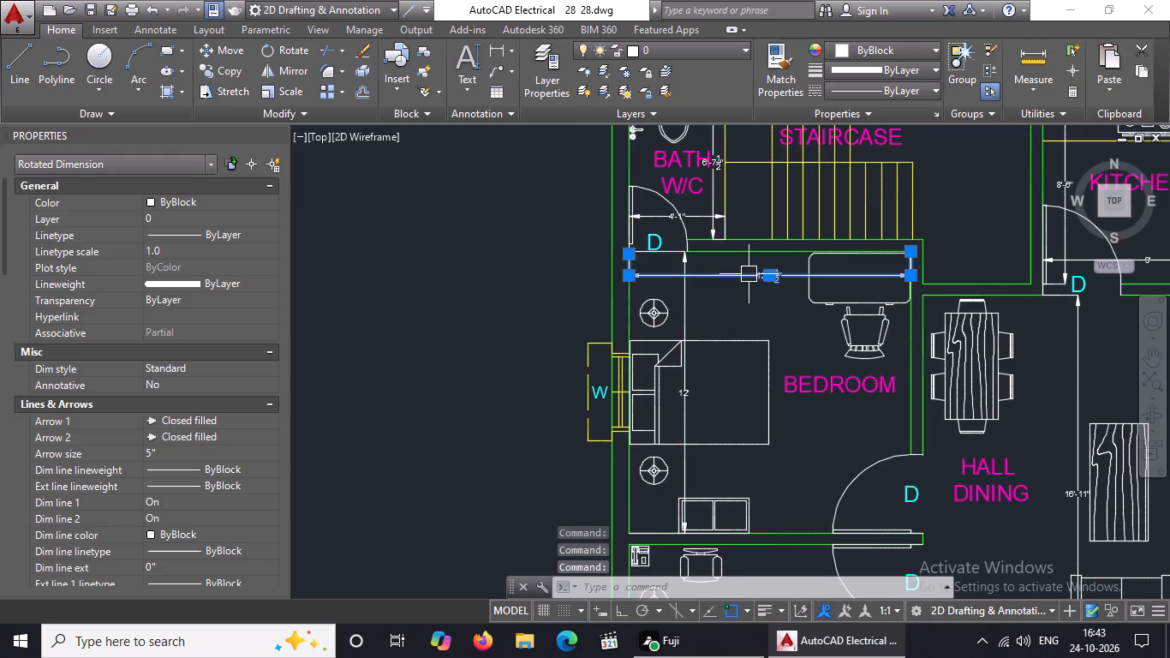
Add a vertical linear dimension for the middle bedroom's depth from its lower wall to the upper partition wall, placed across the bed.
{"action": "scroll", "coordinate": [761, 384], "scroll_direction": "down", "scroll_amount": 3}
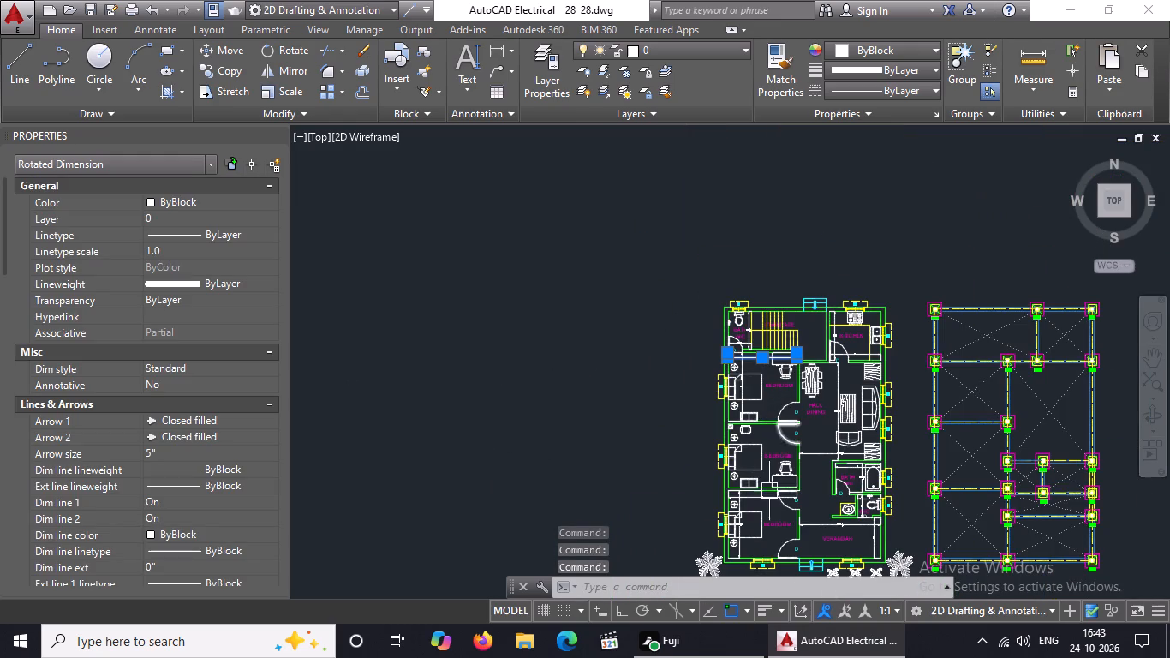
{"action": "scroll", "coordinate": [773, 491], "scroll_direction": "up", "scroll_amount": 1}
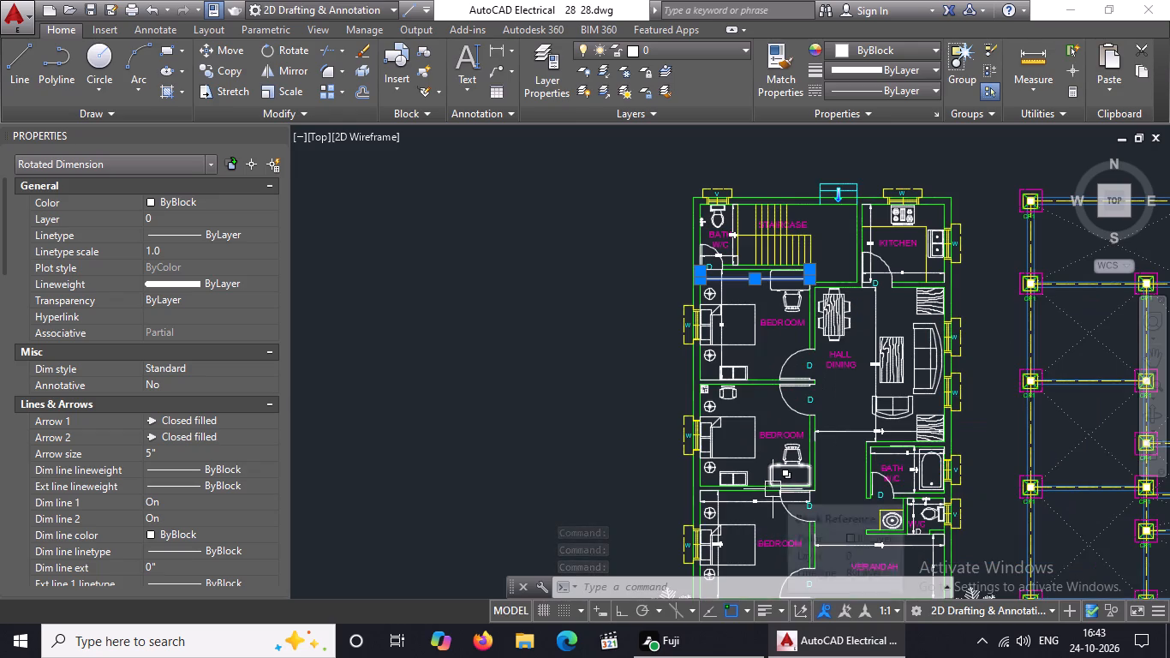
{"action": "scroll", "coordinate": [736, 438], "scroll_direction": "up", "scroll_amount": 1}
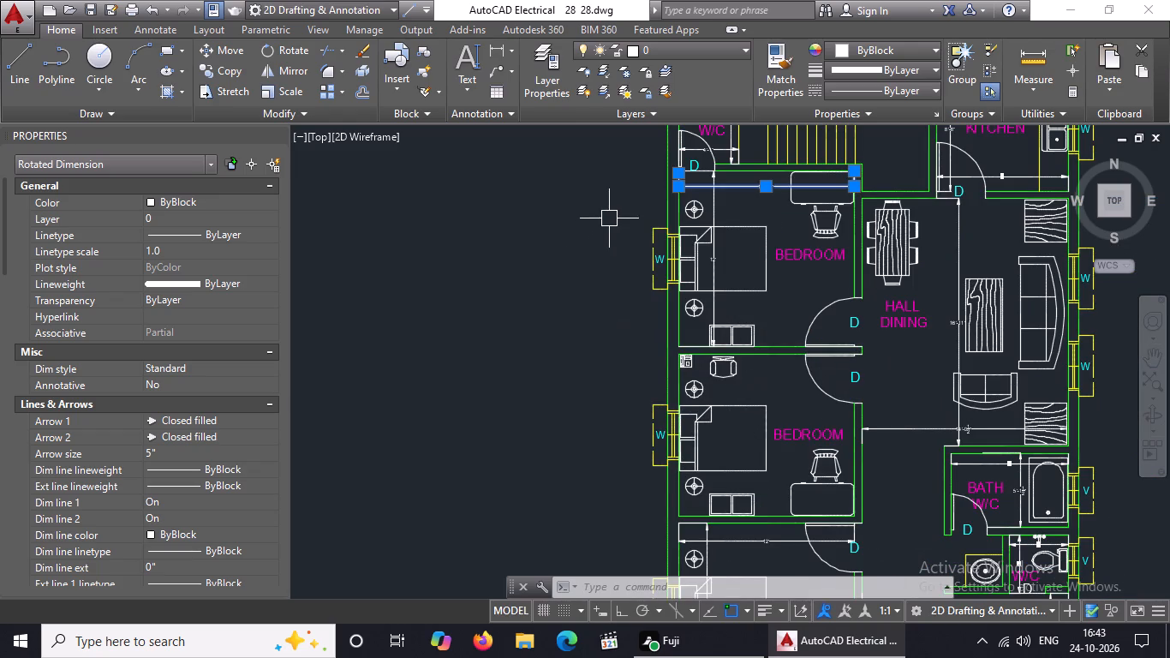
{"action": "left_click", "coordinate": [495, 49]}
{"action": "left_click", "coordinate": [677, 514]}
{"action": "scroll", "coordinate": [678, 376], "scroll_direction": "up", "scroll_amount": 2}
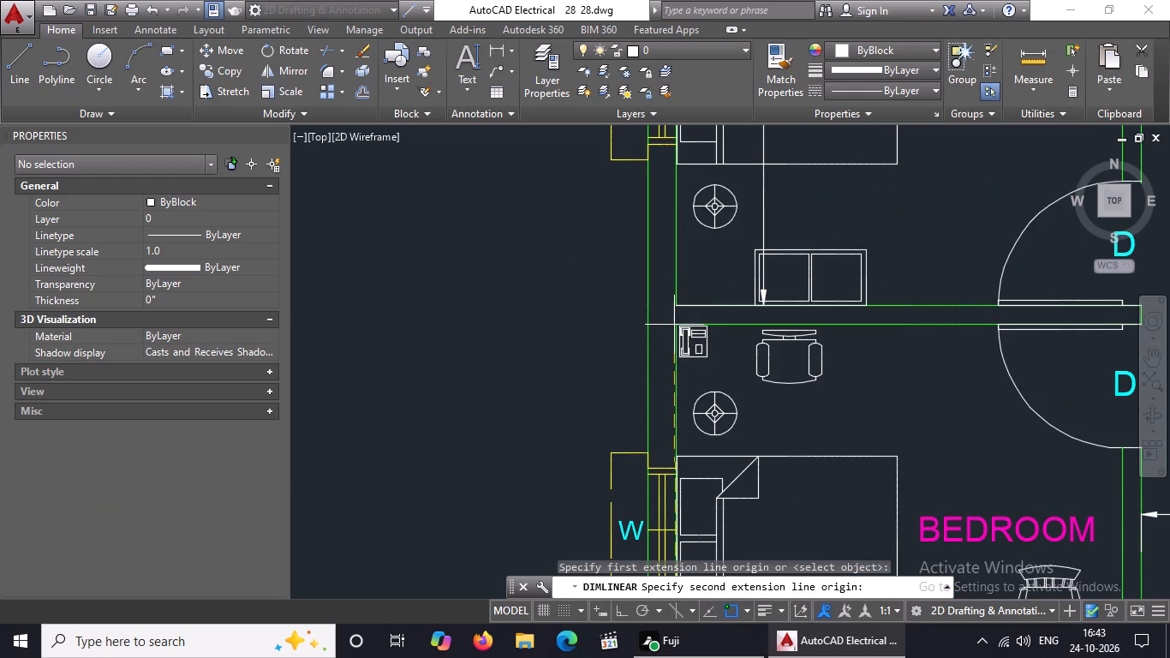
{"action": "left_click", "coordinate": [677, 324]}
{"action": "scroll", "coordinate": [721, 326], "scroll_direction": "down", "scroll_amount": 1}
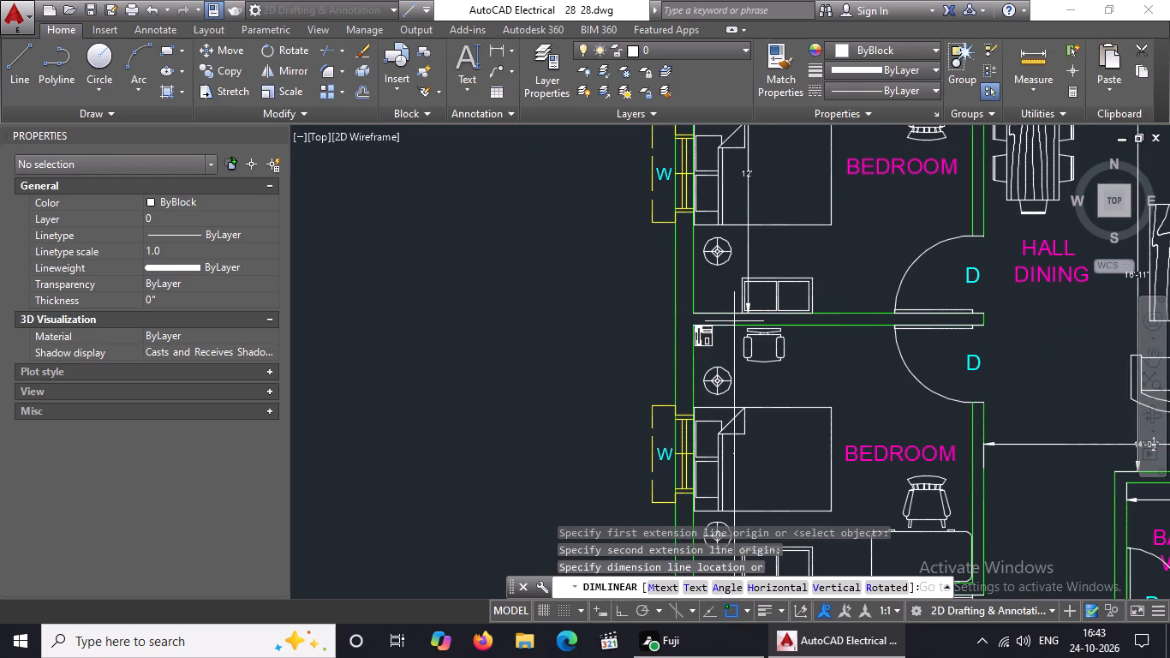
{"action": "left_click", "coordinate": [737, 329]}
Add a horizontal linear dimension for the middle bedroom's width along its lower wall, placed just above the cabinet and across the desk.
{"action": "scroll", "coordinate": [769, 341], "scroll_direction": "down", "scroll_amount": 3}
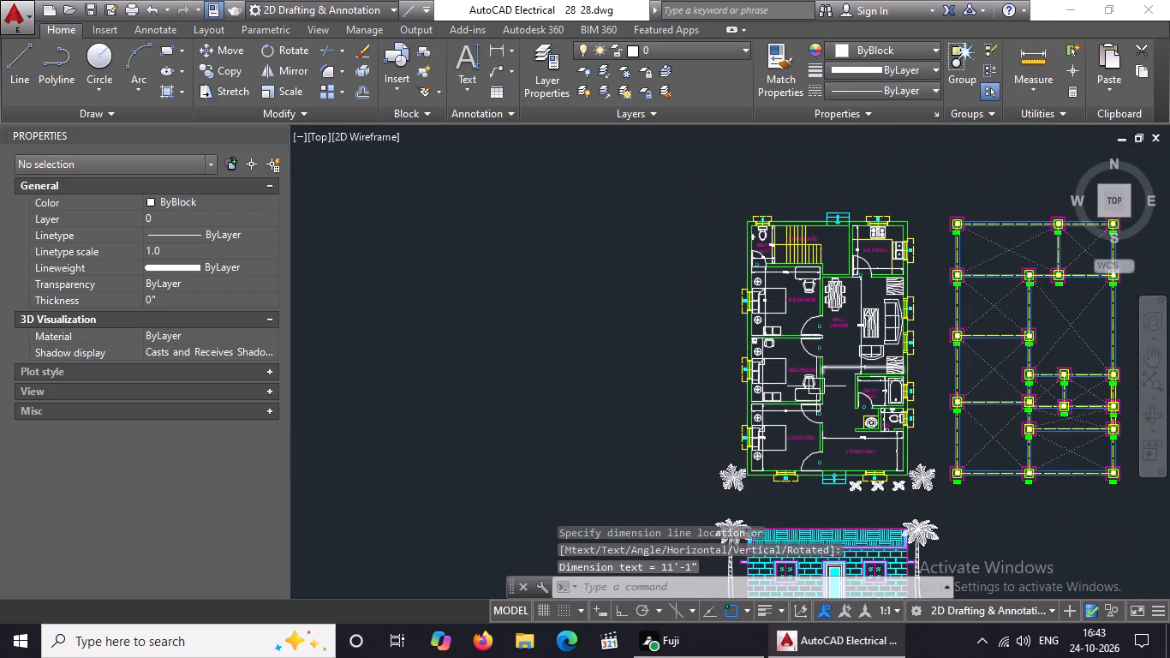
{"action": "scroll", "coordinate": [769, 431], "scroll_direction": "up", "scroll_amount": 2}
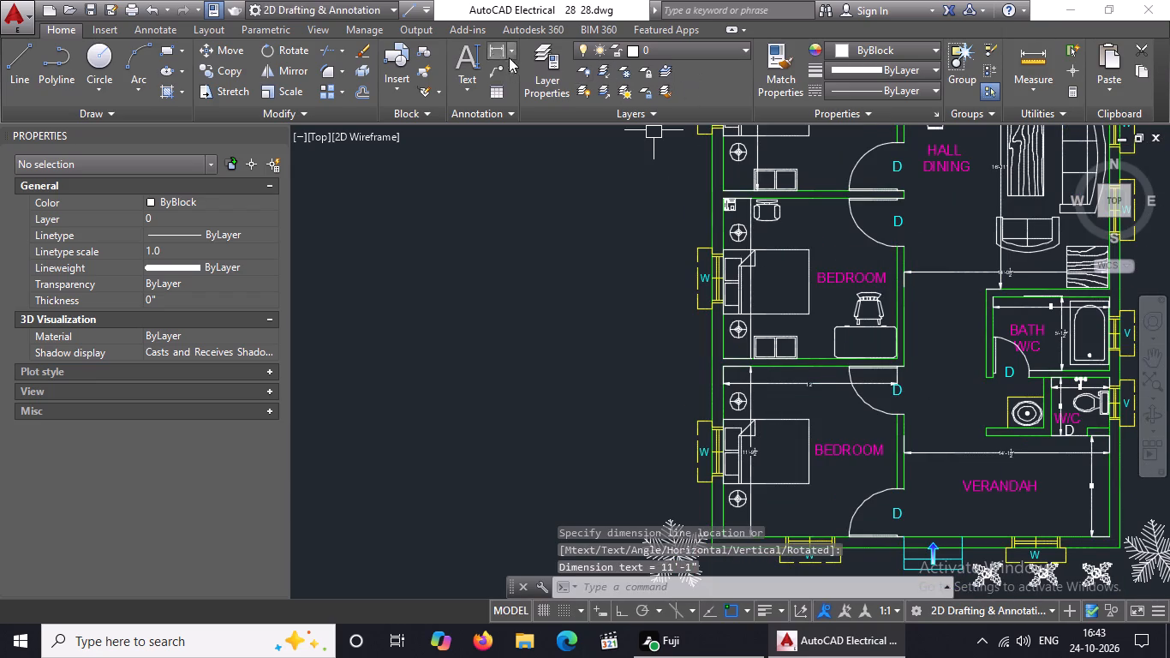
{"action": "left_click", "coordinate": [498, 48]}
{"action": "scroll", "coordinate": [752, 370], "scroll_direction": "up", "scroll_amount": 2}
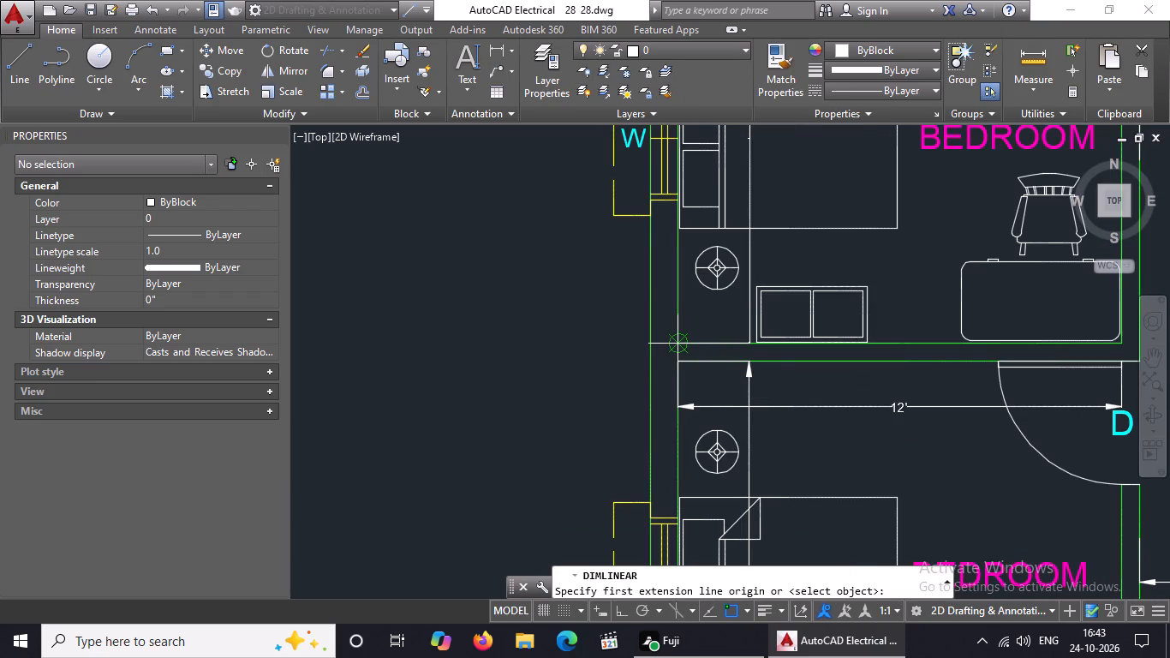
{"action": "left_click", "coordinate": [678, 341]}
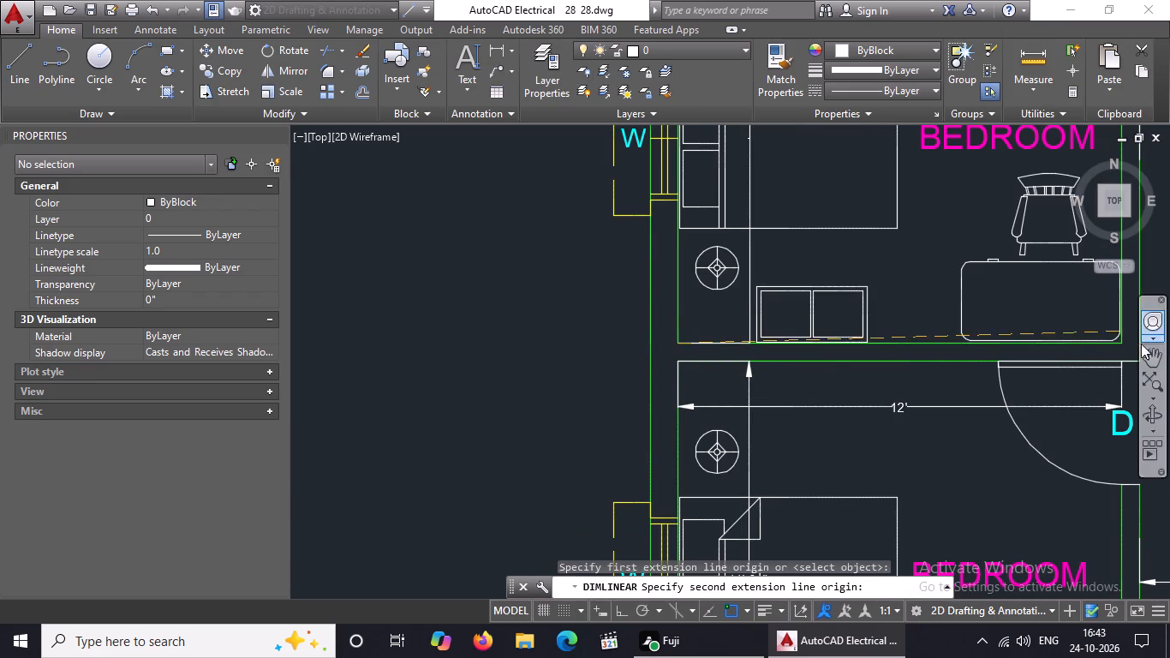
{"action": "left_click", "coordinate": [1121, 344]}
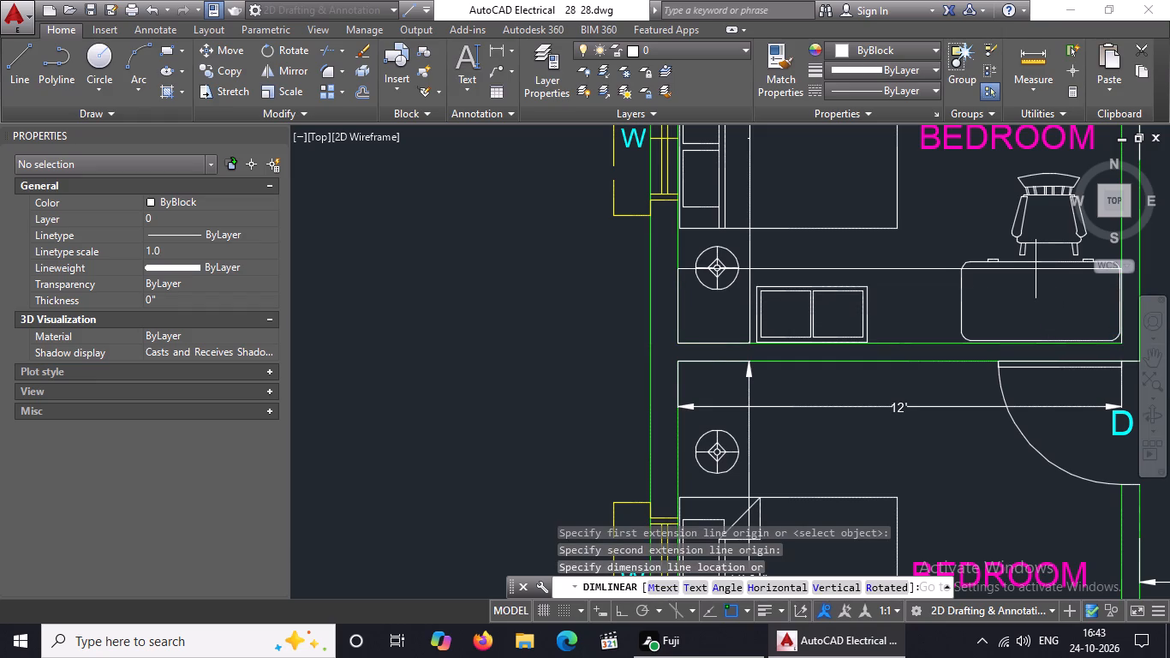
{"action": "left_click", "coordinate": [1036, 269]}
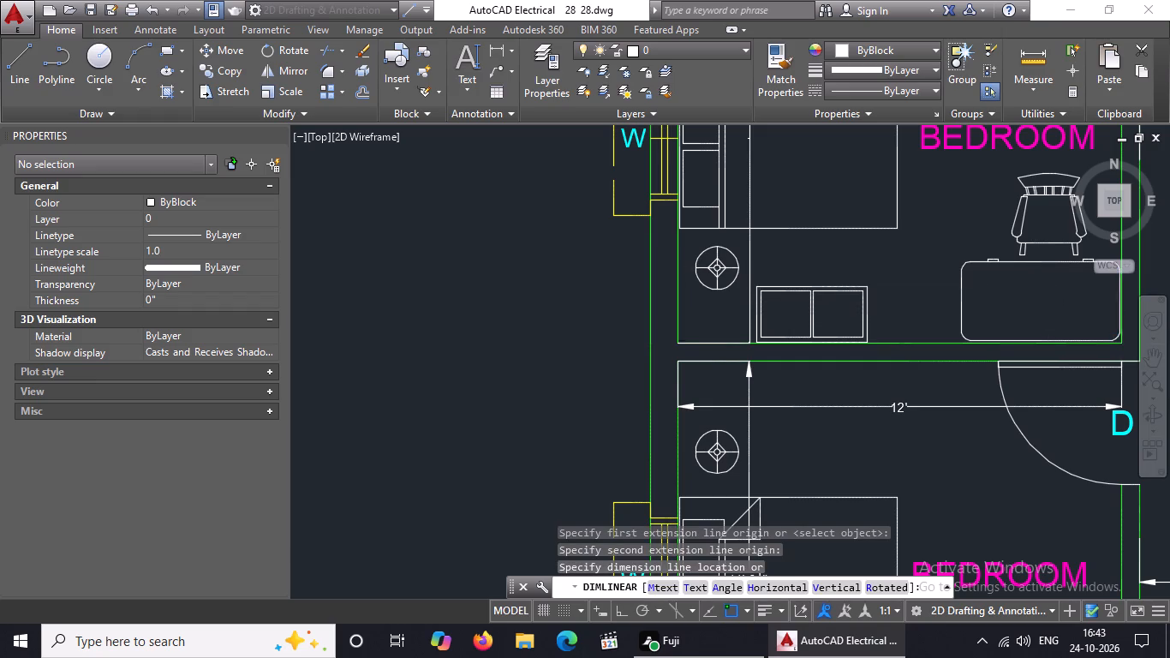
Set the arrow size of the middle bedroom's vertical depth dimension to 5".
{"action": "scroll", "coordinate": [1036, 274], "scroll_direction": "down", "scroll_amount": 6}
{"action": "scroll", "coordinate": [1035, 277], "scroll_direction": "up", "scroll_amount": 3}
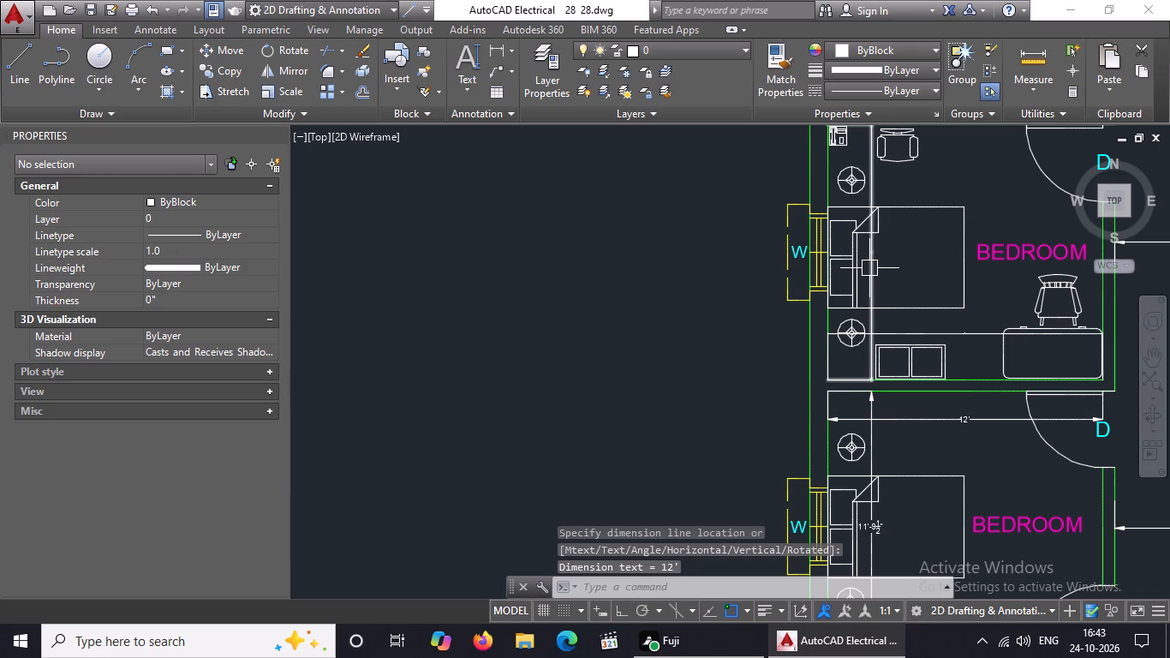
{"action": "left_click", "coordinate": [870, 267]}
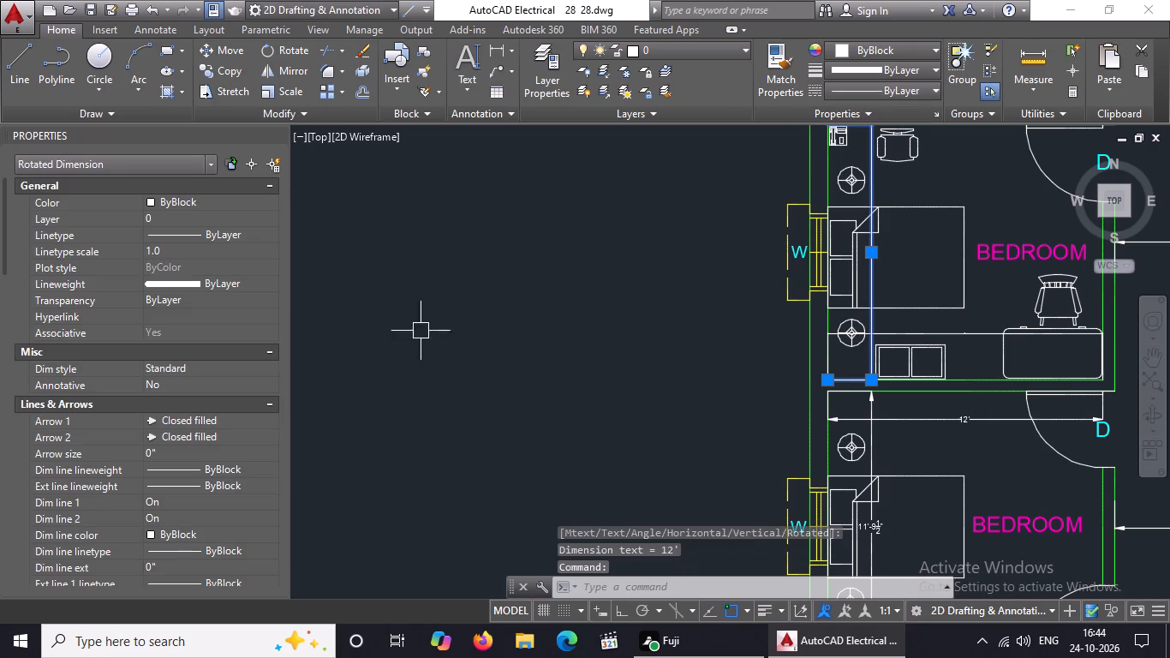
{"action": "left_click", "coordinate": [184, 453]}
{"action": "key", "text": "BackSpace"}
{"action": "key", "text": "BackSpace"}
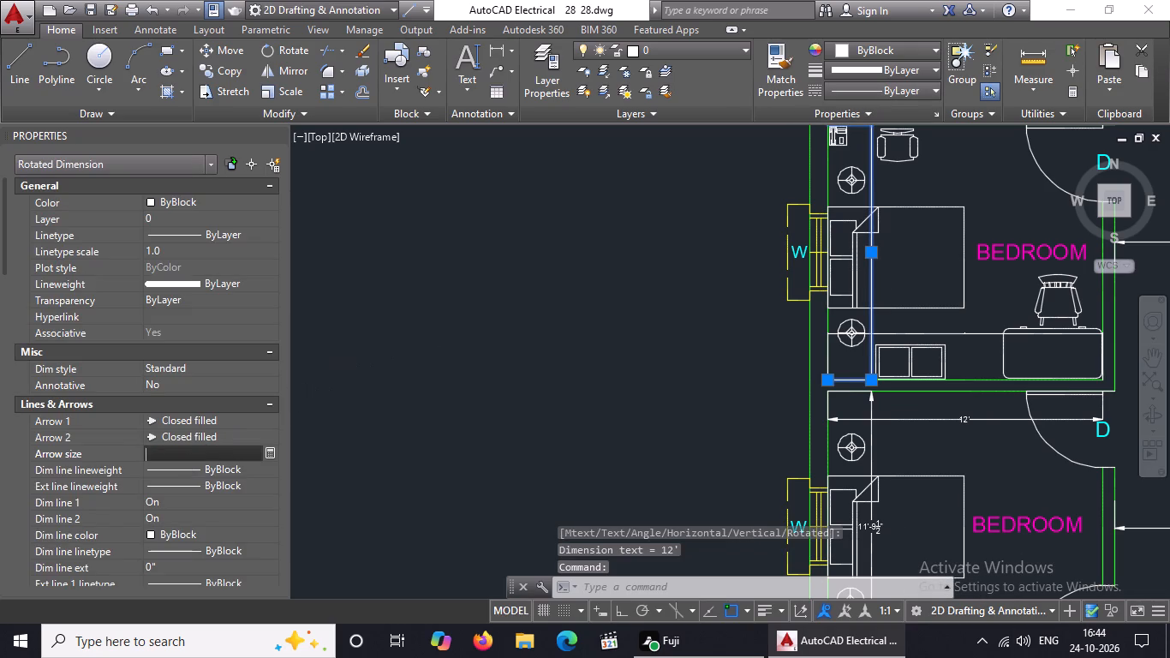
{"action": "key", "text": "5"}
{"action": "key", "text": "shift+quotedbl"}
{"action": "key", "text": "Return"}
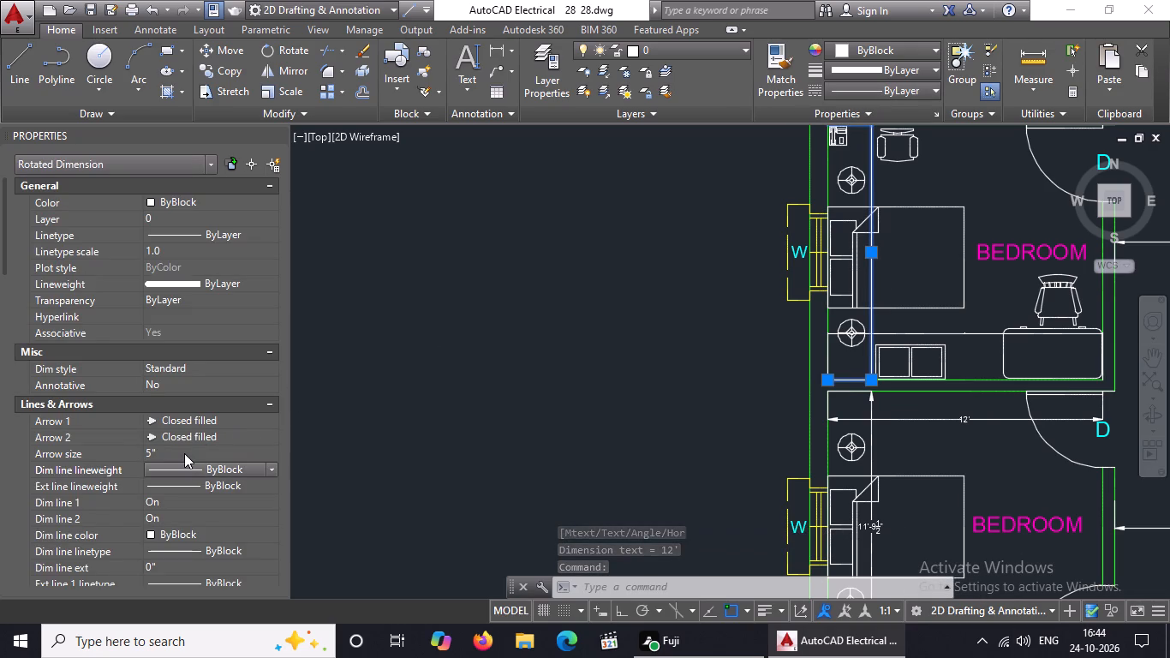
Set the text height of the middle bedroom's vertical depth dimension to 3".
{"action": "scroll", "coordinate": [186, 452], "scroll_direction": "down", "scroll_amount": 3}
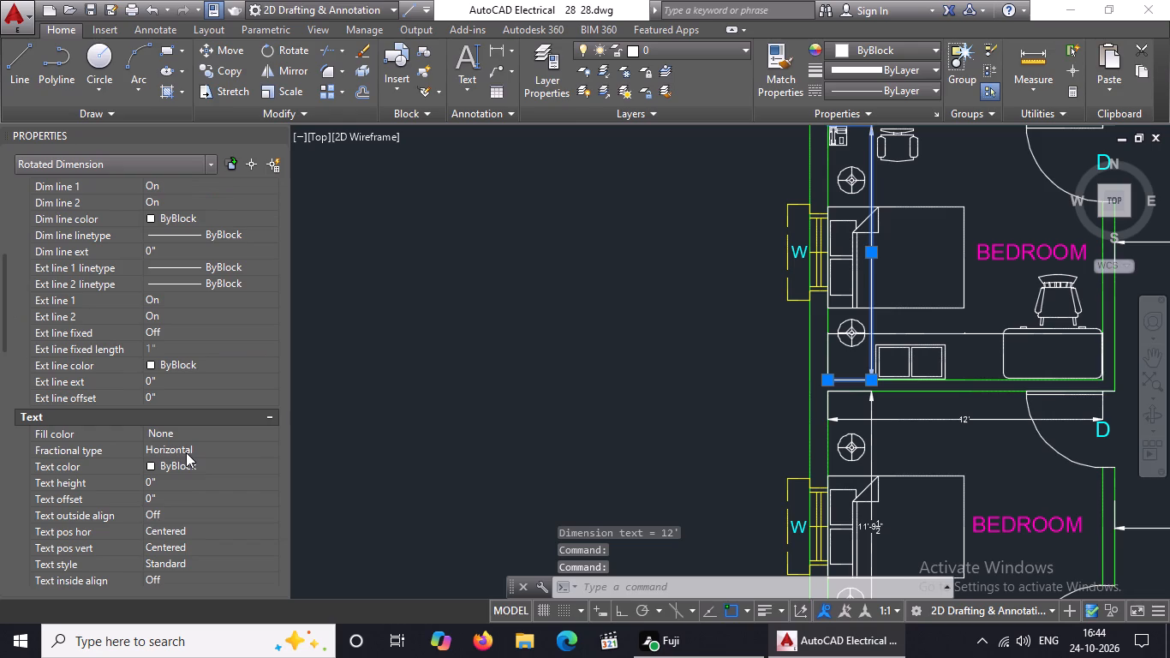
{"action": "left_click", "coordinate": [172, 485]}
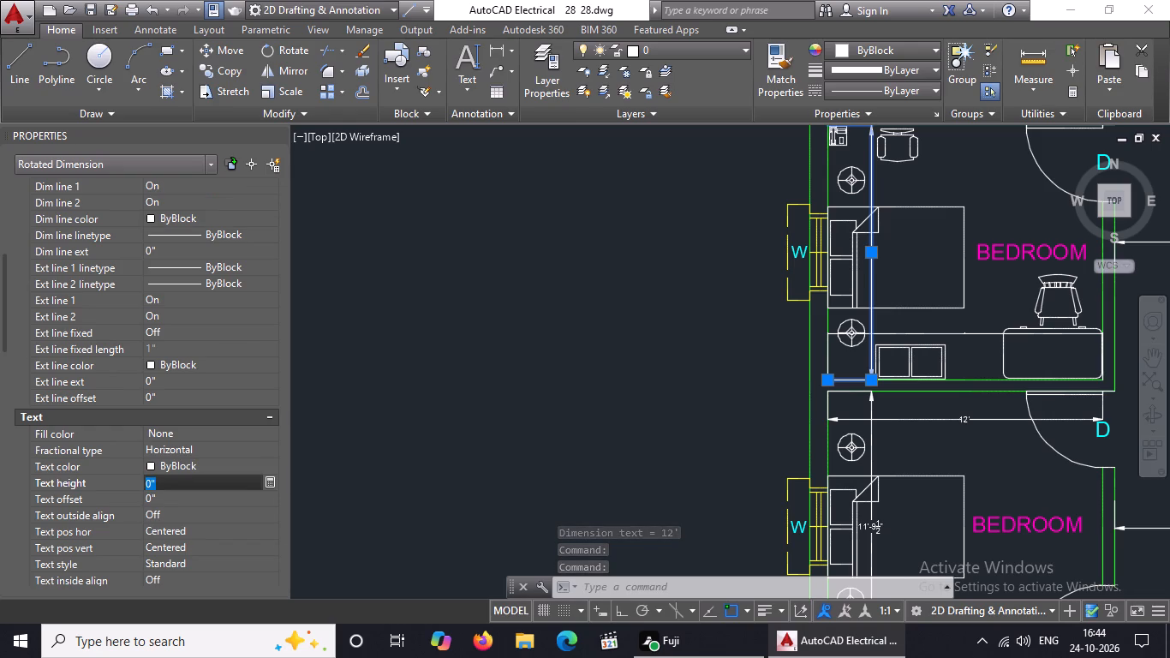
{"action": "key", "text": "BackSpace"}
{"action": "key", "text": "BackSpace"}
{"action": "key", "text": "BackSpace"}
{"action": "key", "text": "3"}
{"action": "key", "text": "shift+quotedbl"}
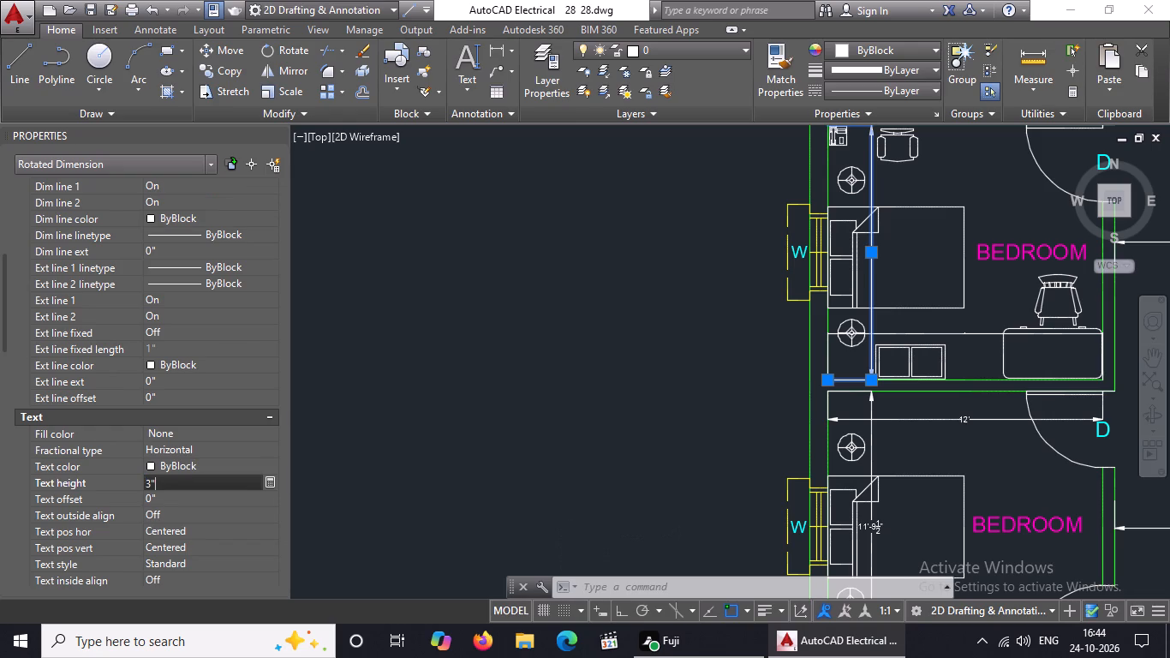
{"action": "key", "text": "Return"}
Set the arrow size of the middle bedroom's horizontal width dimension to 5".
{"action": "left_click", "coordinate": [978, 330]}
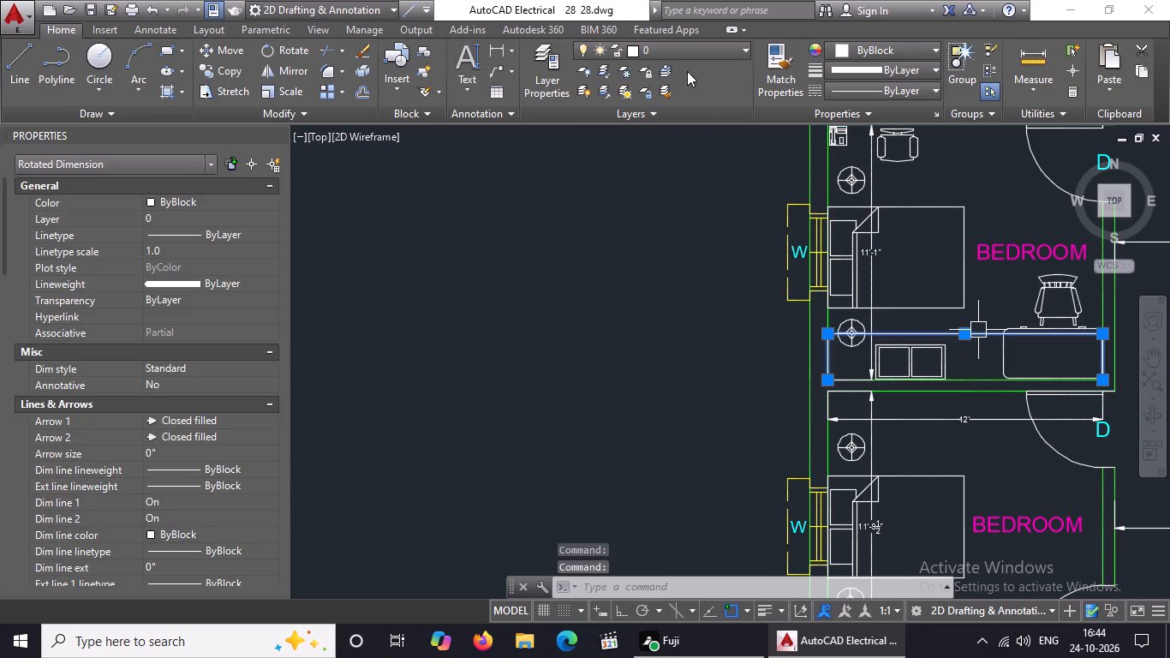
{"action": "left_click", "coordinate": [195, 450]}
{"action": "key", "text": "BackSpace"}
{"action": "key", "text": "BackSpace"}
{"action": "key", "text": "BackSpace"}
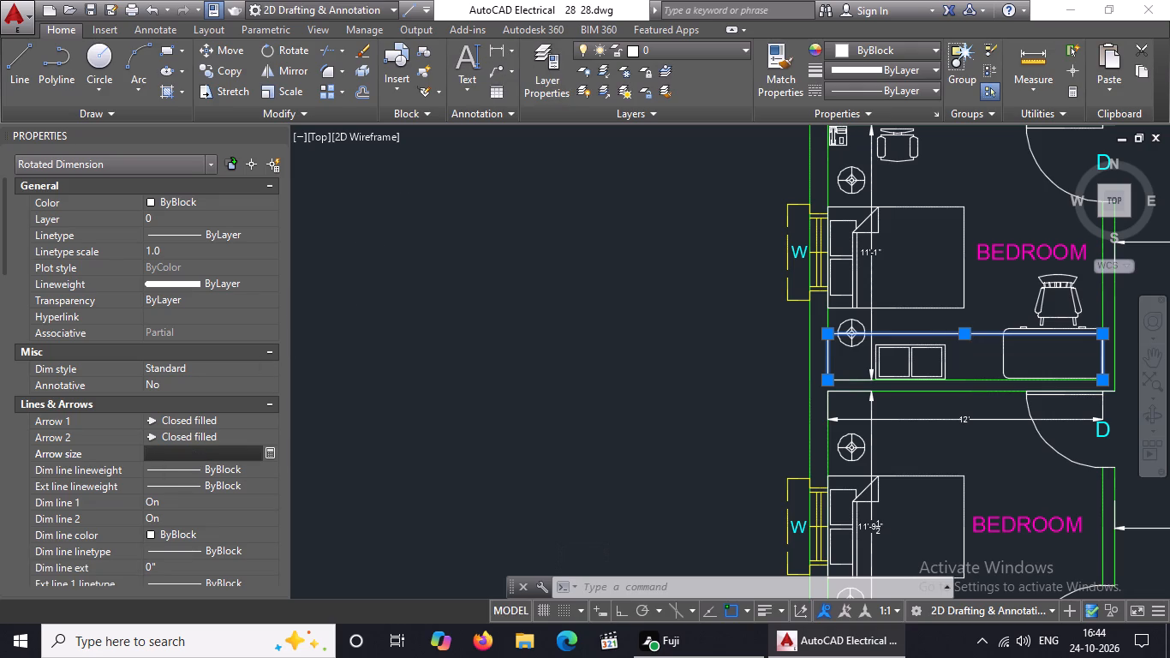
{"action": "key", "text": "5"}
{"action": "key", "text": "shift+quotedbl"}
{"action": "key", "text": "Return"}
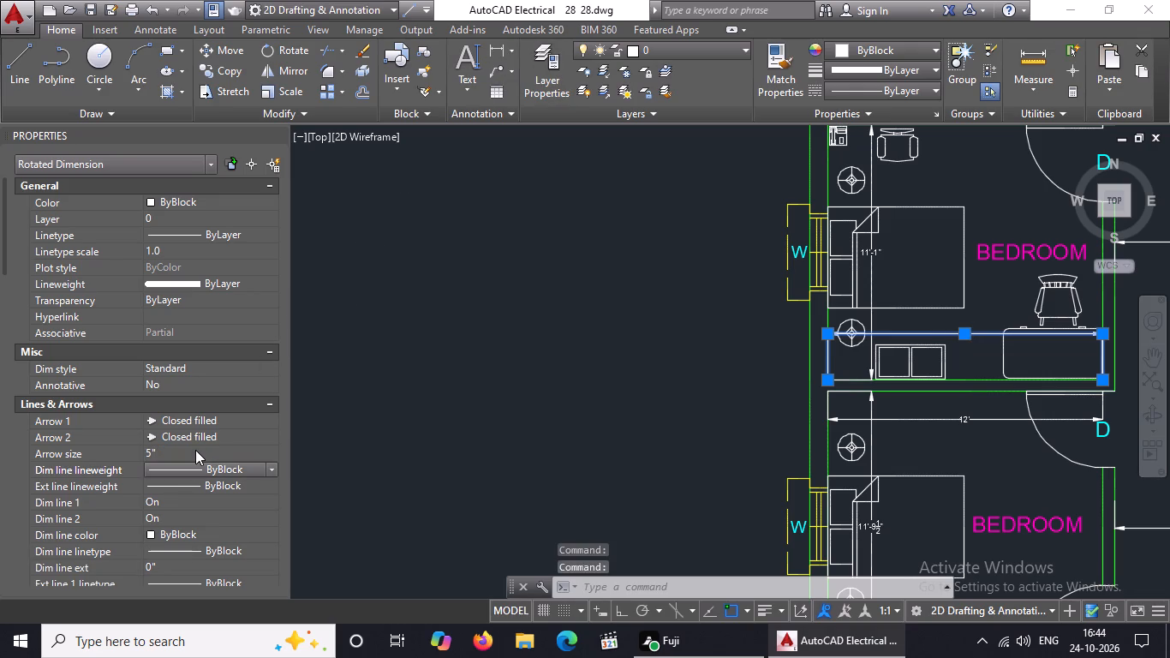
Set the text height of the middle bedroom's horizontal width dimension to 3" and clear the selection.
{"action": "scroll", "coordinate": [200, 441], "scroll_direction": "down", "scroll_amount": 5}
{"action": "left_click", "coordinate": [179, 282]}
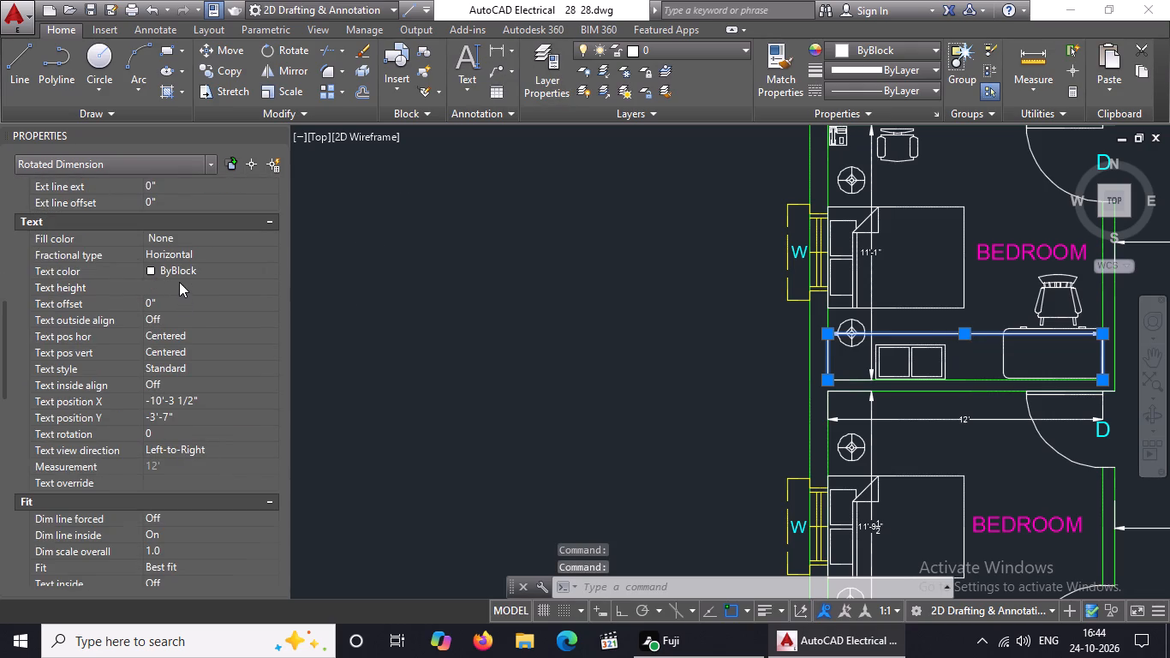
{"action": "key", "text": "BackSpace"}
{"action": "key", "text": "BackSpace"}
{"action": "key", "text": "BackSpace"}
{"action": "key", "text": "BackSpace"}
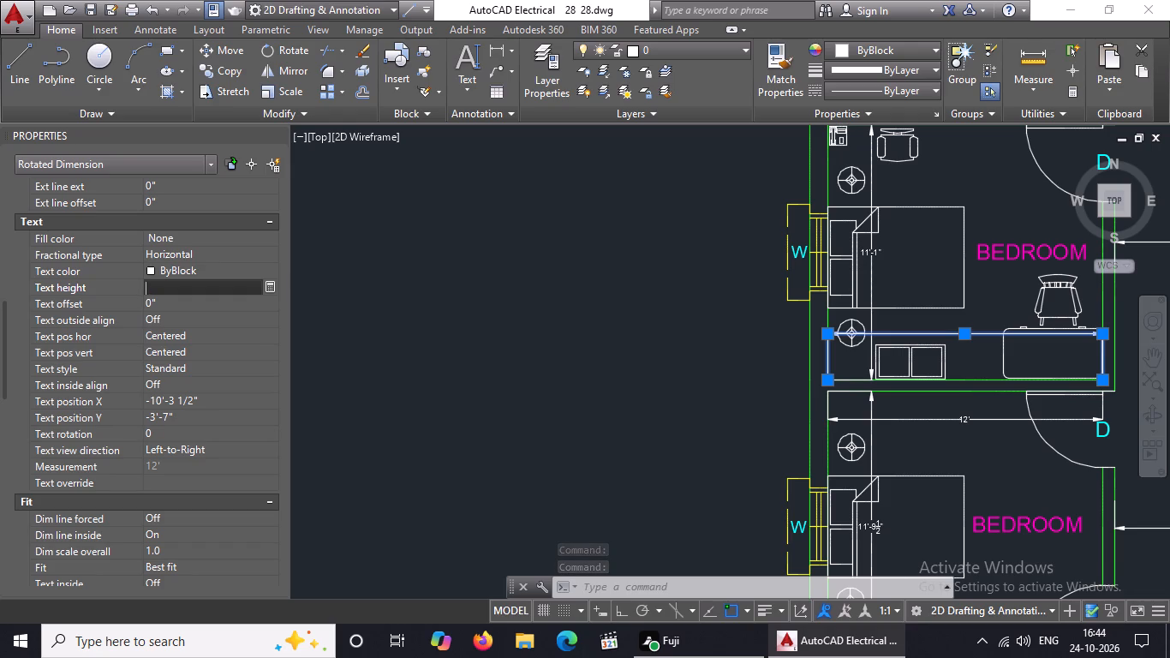
{"action": "key", "text": "3"}
{"action": "key", "text": "shift+quotedbl"}
{"action": "key", "text": "Return"}
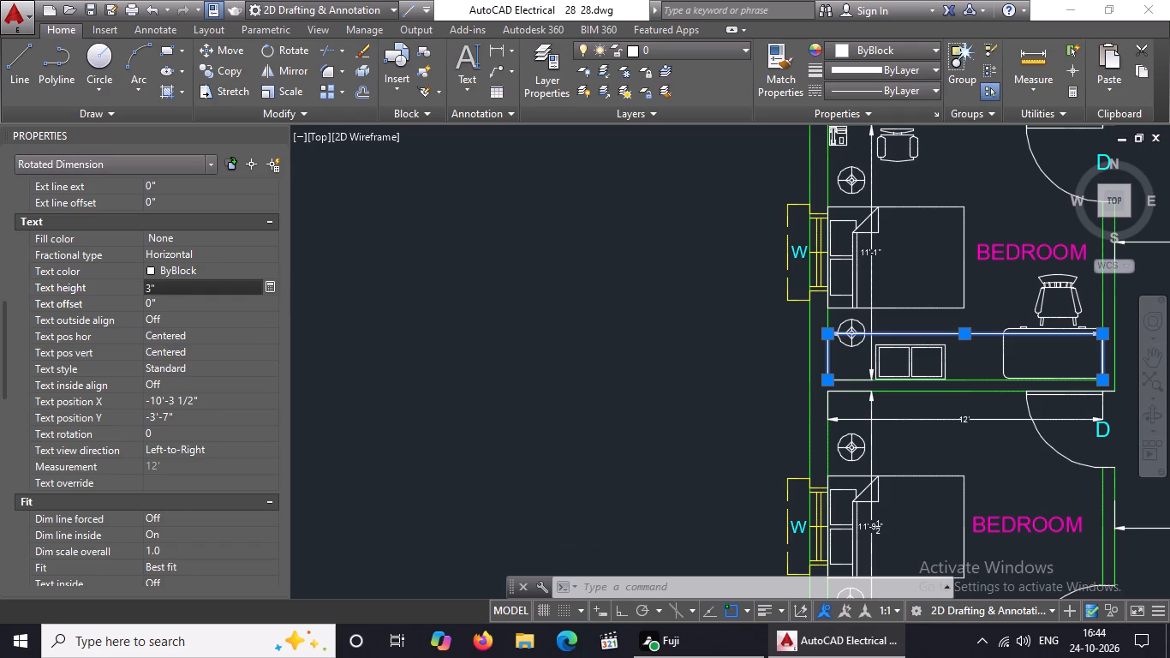
{"action": "scroll", "coordinate": [667, 381], "scroll_direction": "down", "scroll_amount": 1}
{"action": "scroll", "coordinate": [934, 446], "scroll_direction": "down", "scroll_amount": 3}
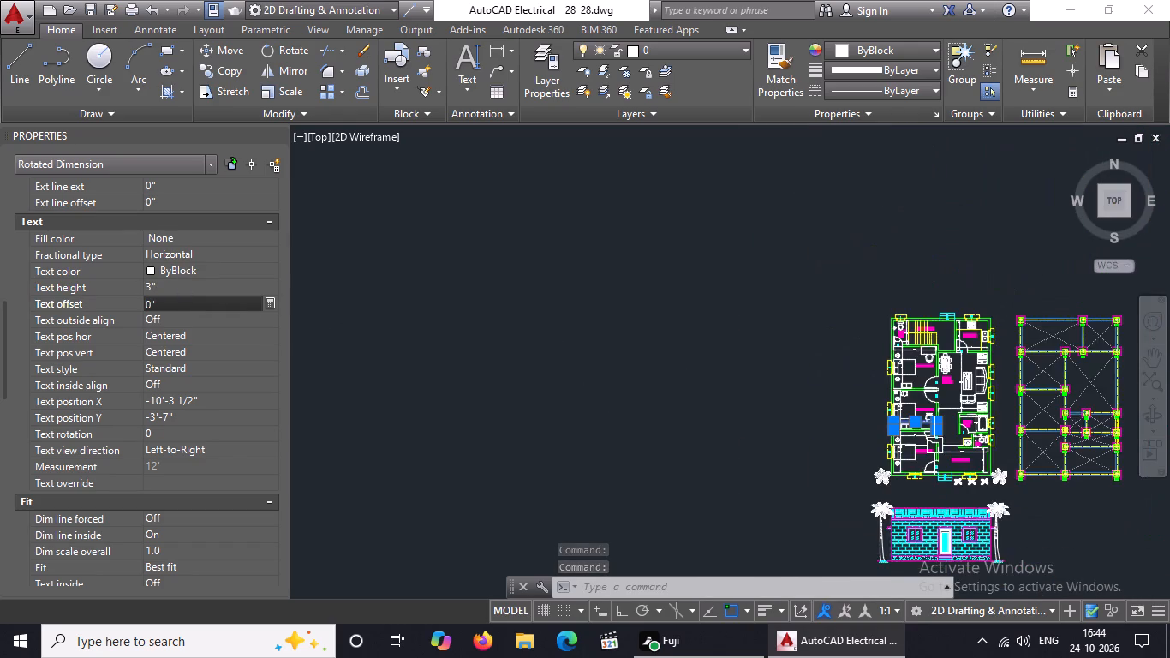
{"action": "scroll", "coordinate": [946, 449], "scroll_direction": "up", "scroll_amount": 2}
{"action": "scroll", "coordinate": [946, 449], "scroll_direction": "down", "scroll_amount": 2}
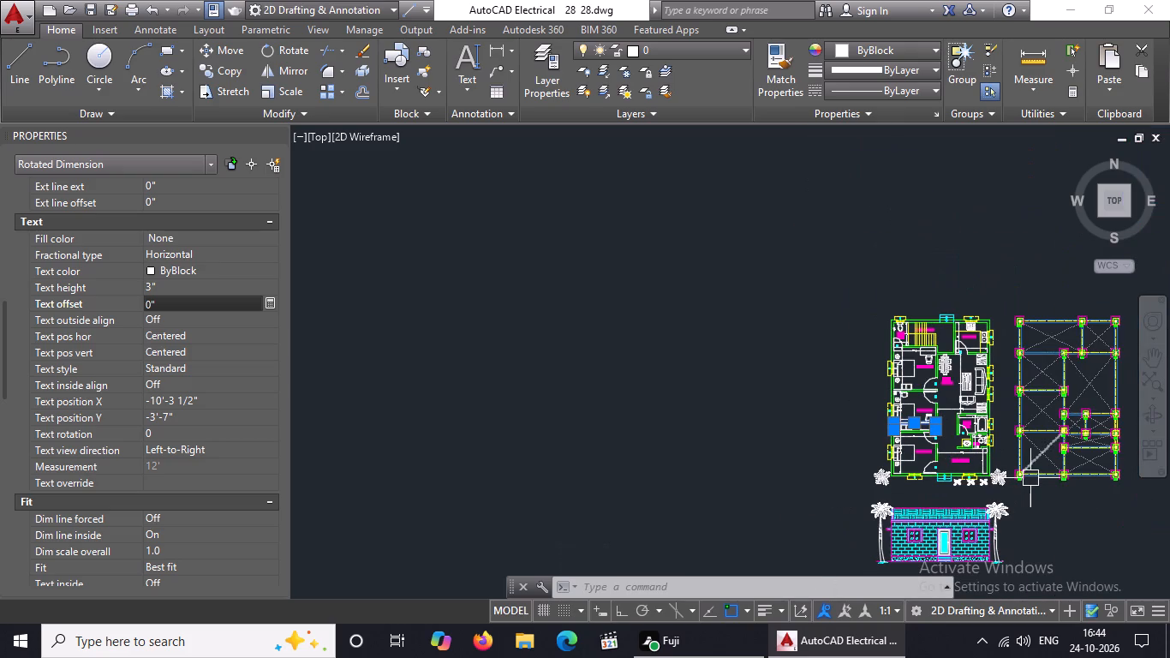
{"action": "key", "text": "Escape"}
{"action": "key", "text": "Escape"}
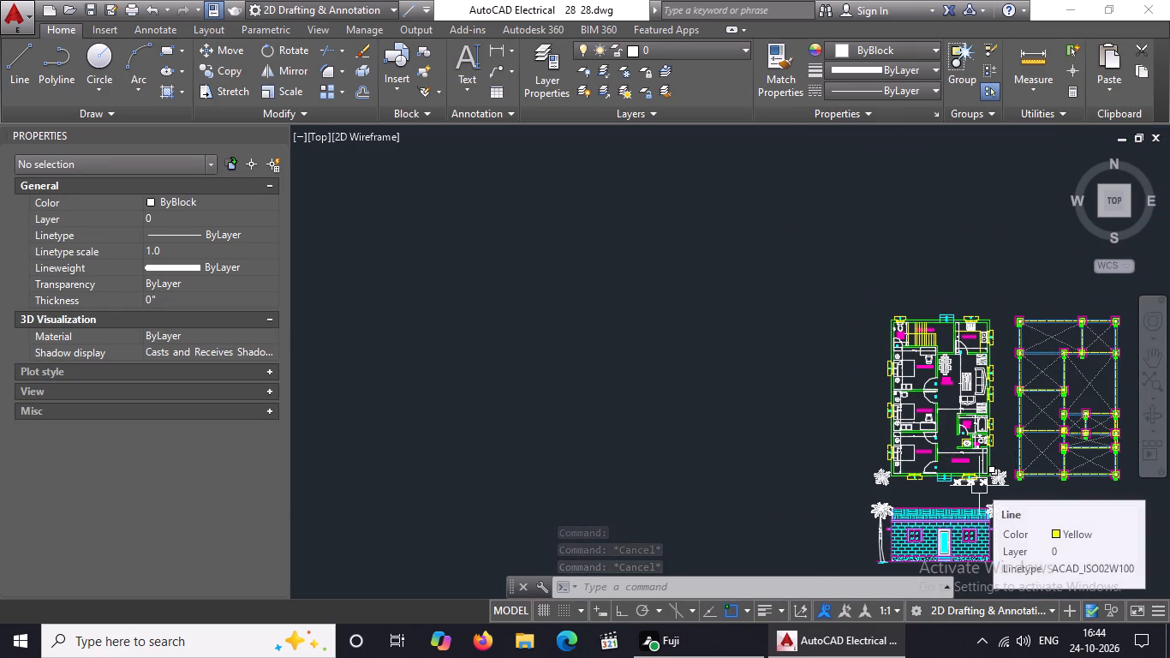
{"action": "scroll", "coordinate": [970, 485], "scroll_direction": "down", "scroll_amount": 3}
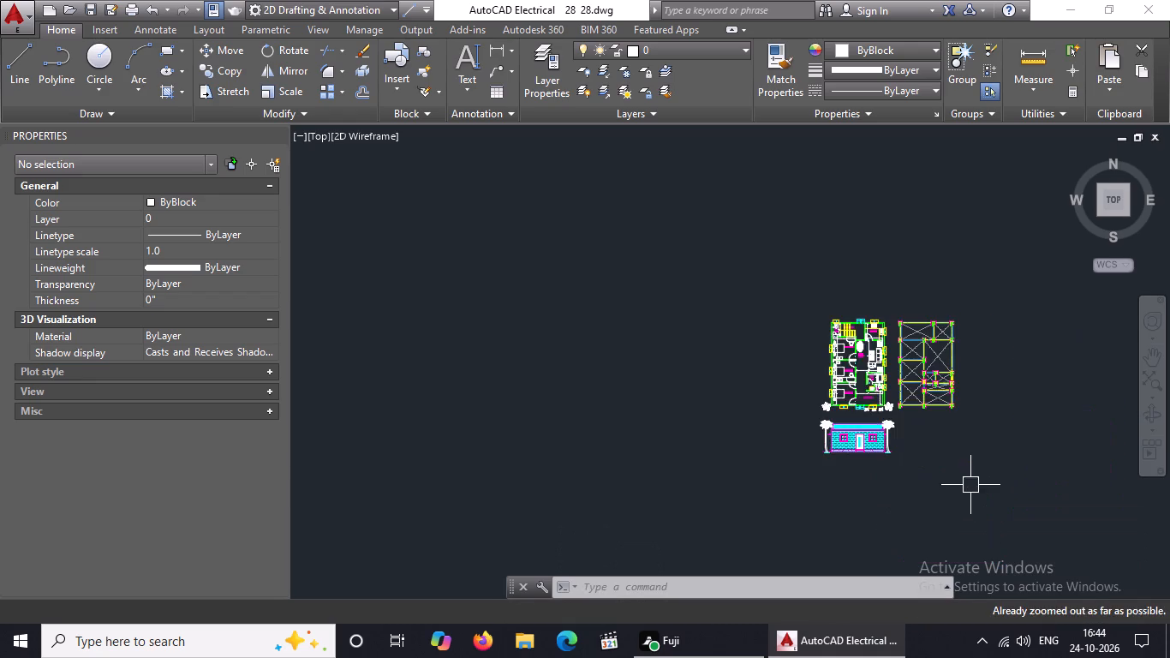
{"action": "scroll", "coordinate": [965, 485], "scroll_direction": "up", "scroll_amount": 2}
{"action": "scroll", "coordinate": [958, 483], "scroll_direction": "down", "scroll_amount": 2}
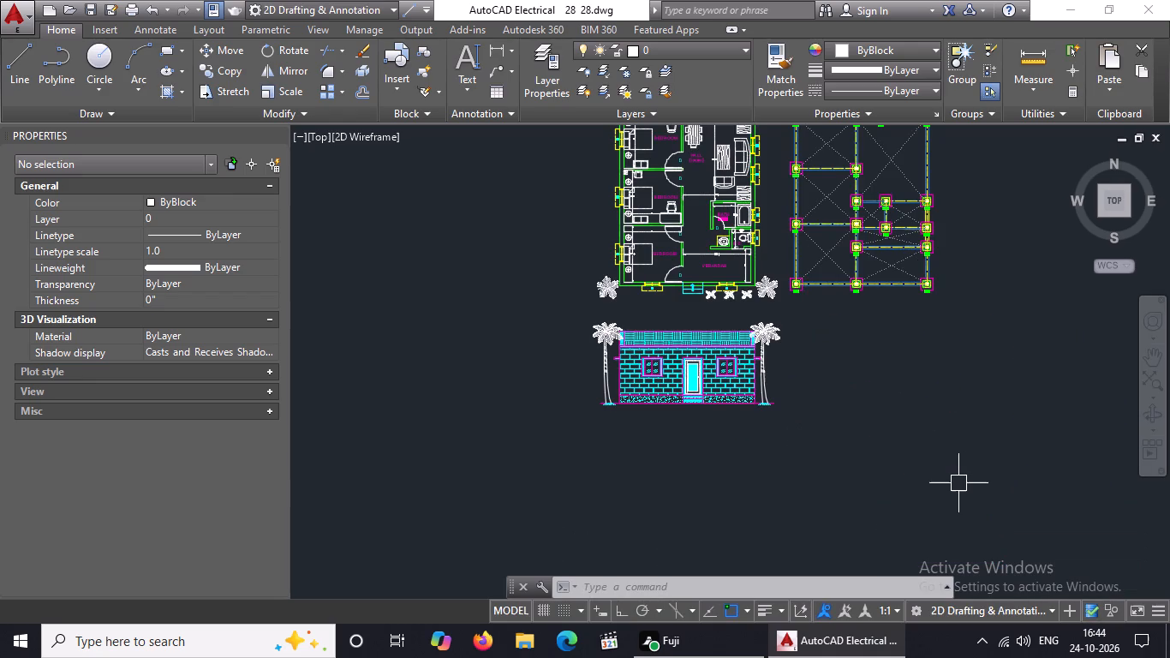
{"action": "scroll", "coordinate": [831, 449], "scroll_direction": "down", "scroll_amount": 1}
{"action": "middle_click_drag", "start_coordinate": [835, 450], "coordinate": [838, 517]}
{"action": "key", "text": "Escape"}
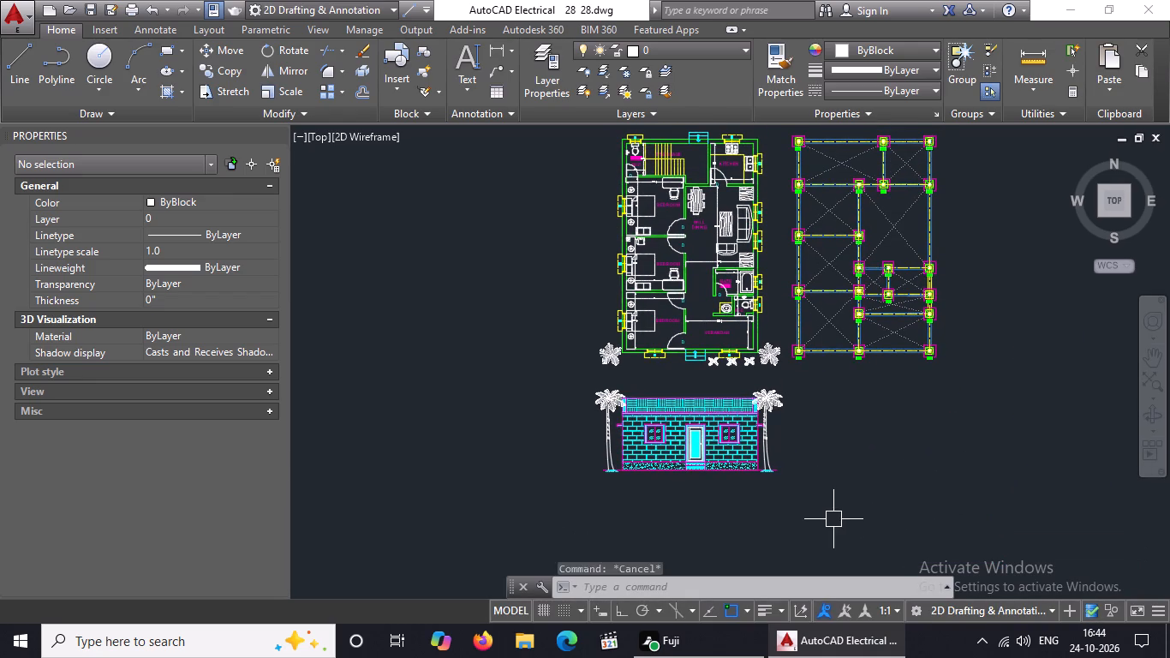
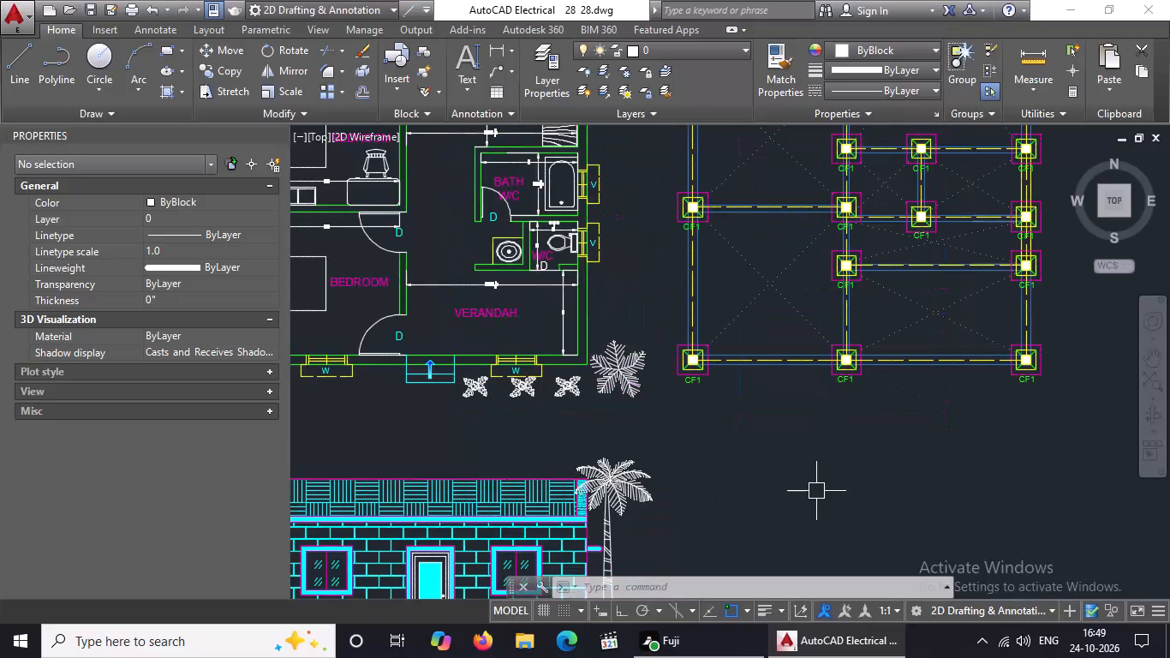
Look over the floor plan from the verandah up to the staircase to review which rooms already carry dimensions.
{"action": "scroll", "coordinate": [795, 465], "scroll_direction": "down", "scroll_amount": 3}
{"action": "scroll", "coordinate": [803, 478], "scroll_direction": "up", "scroll_amount": 1}
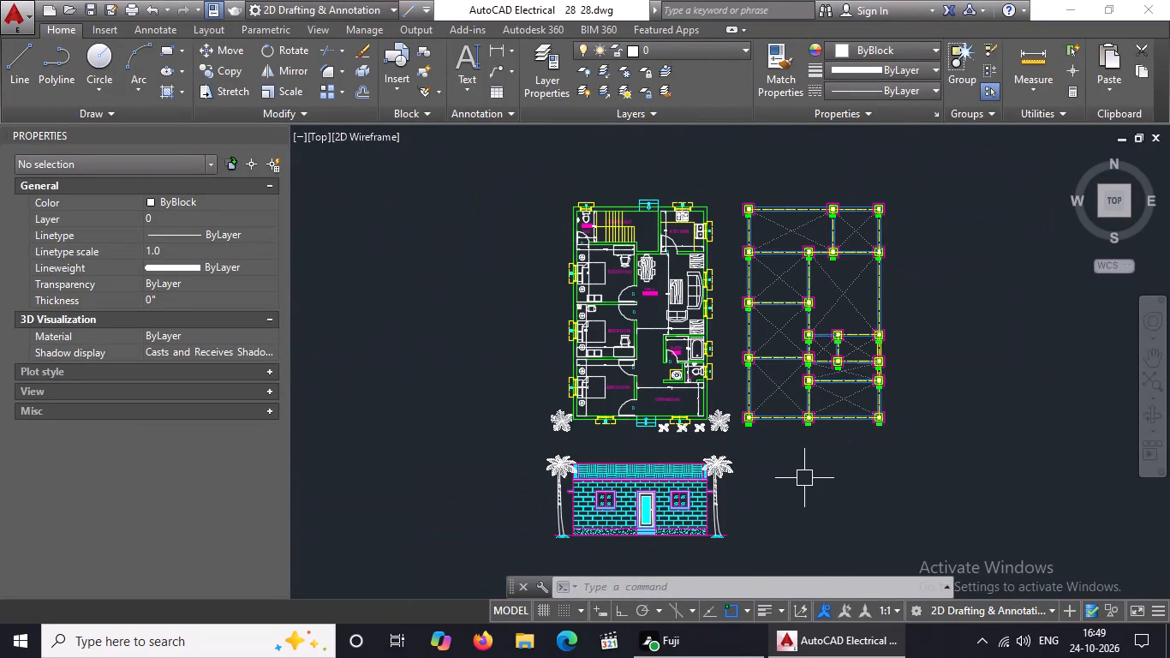
{"action": "scroll", "coordinate": [797, 326], "scroll_direction": "down", "scroll_amount": 2}
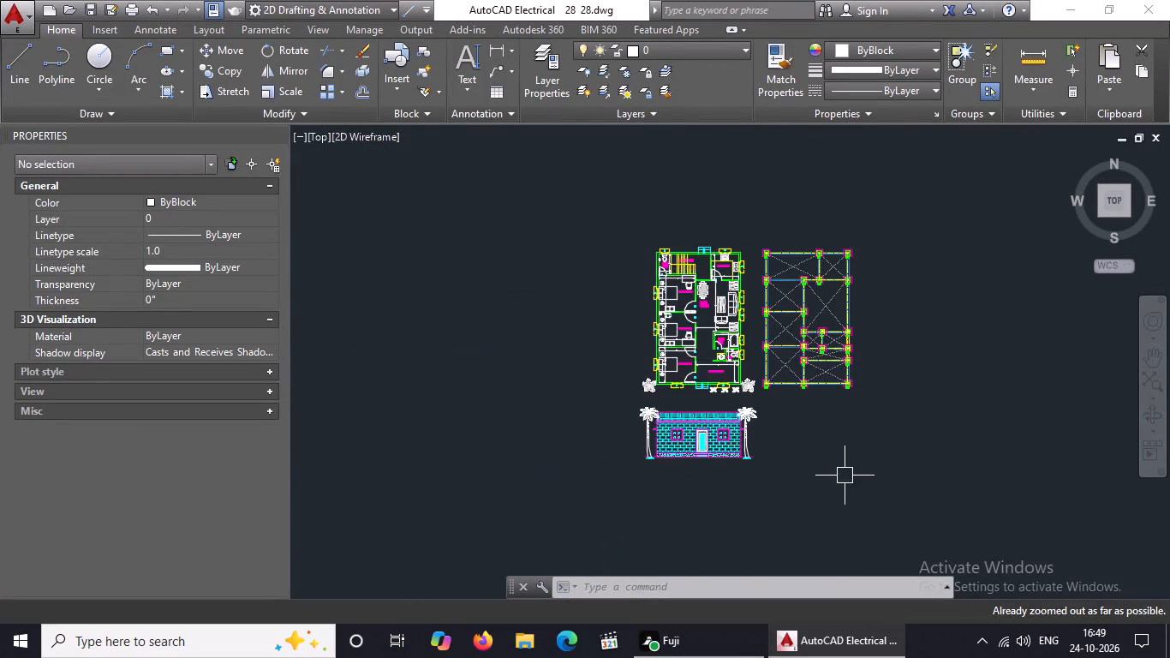
{"action": "scroll", "coordinate": [843, 478], "scroll_direction": "up", "scroll_amount": 3}
{"action": "scroll", "coordinate": [692, 401], "scroll_direction": "down", "scroll_amount": 3}
{"action": "scroll", "coordinate": [558, 356], "scroll_direction": "up", "scroll_amount": 2}
{"action": "scroll", "coordinate": [437, 309], "scroll_direction": "up", "scroll_amount": 1}
{"action": "scroll", "coordinate": [734, 303], "scroll_direction": "down", "scroll_amount": 1}
{"action": "middle_click_drag", "start_coordinate": [813, 261], "coordinate": [798, 270]}
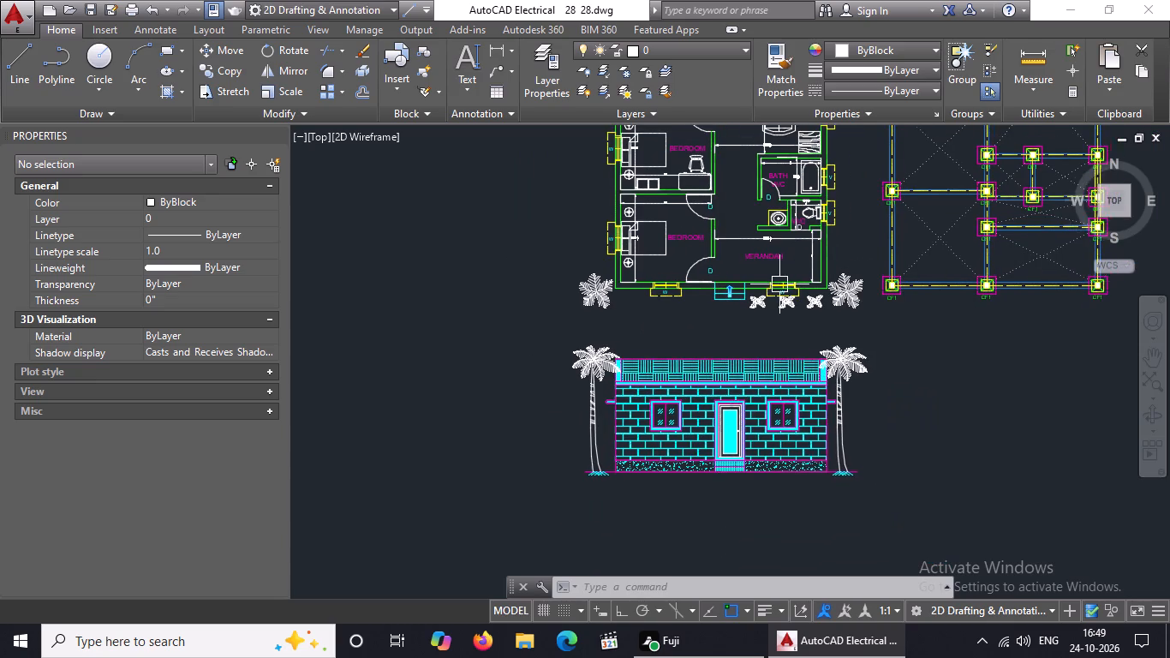
{"action": "middle_click", "coordinate": [770, 292]}
{"action": "scroll", "coordinate": [643, 223], "scroll_direction": "up", "scroll_amount": 2}
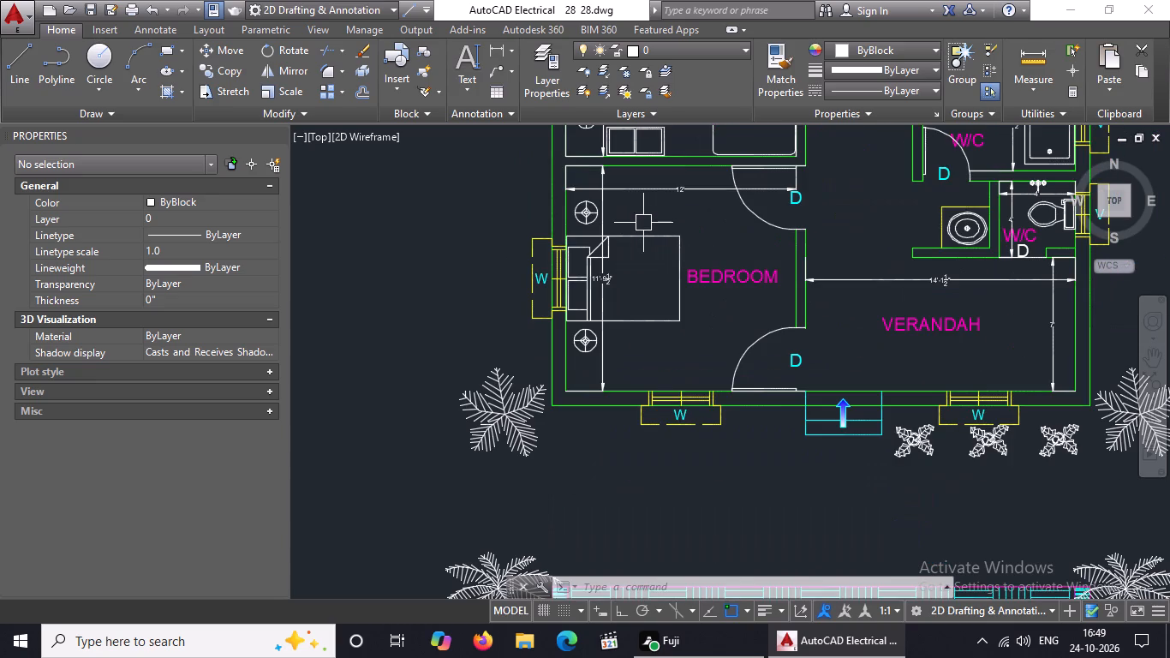
{"action": "scroll", "coordinate": [643, 223], "scroll_direction": "down", "scroll_amount": 4}
{"action": "middle_click_drag", "start_coordinate": [672, 172], "coordinate": [652, 289]}
{"action": "scroll", "coordinate": [653, 200], "scroll_direction": "up", "scroll_amount": 4}
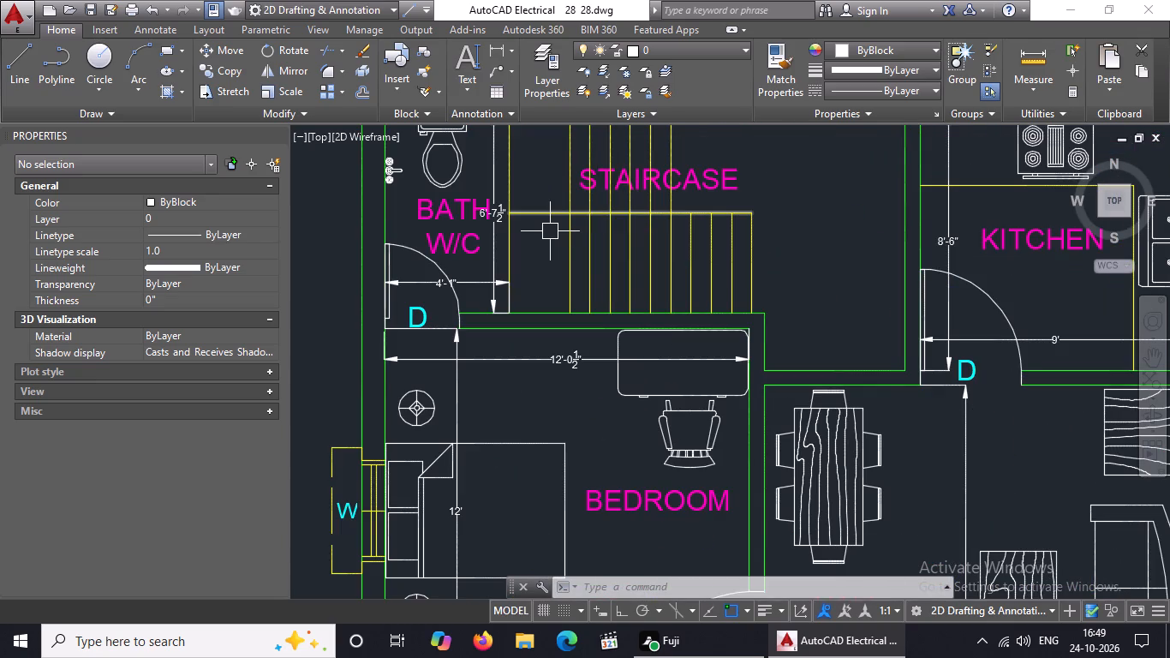
{"action": "scroll", "coordinate": [548, 233], "scroll_direction": "up", "scroll_amount": 1}
{"action": "scroll", "coordinate": [548, 233], "scroll_direction": "down", "scroll_amount": 3}
{"action": "scroll", "coordinate": [715, 458], "scroll_direction": "down", "scroll_amount": 2}
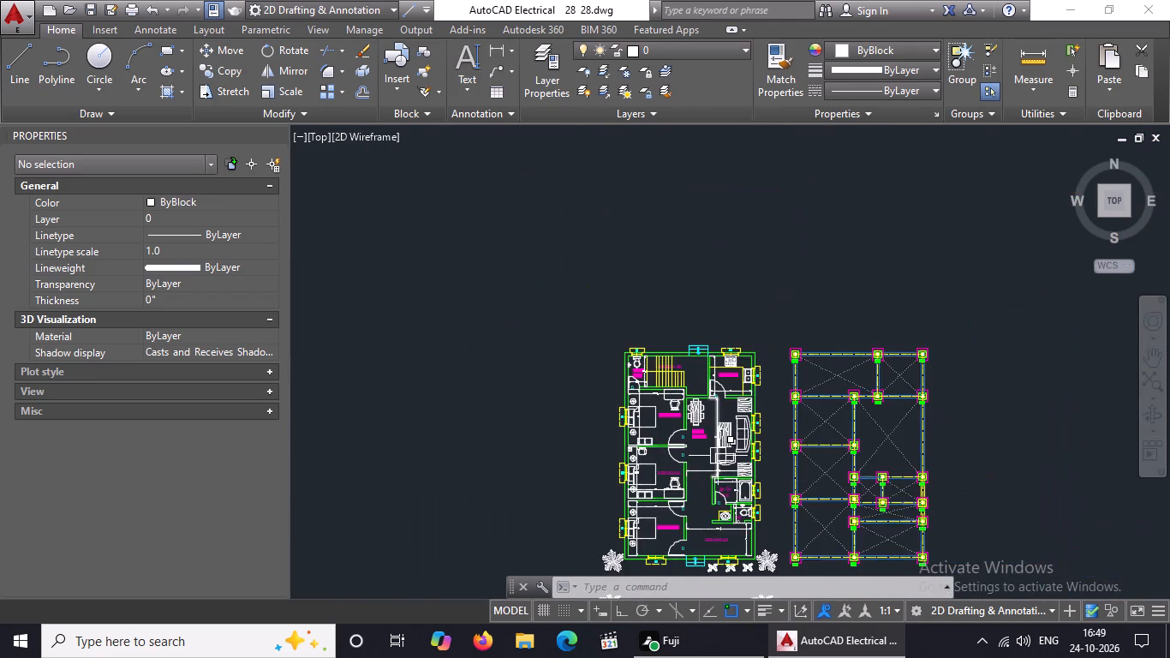
{"action": "scroll", "coordinate": [714, 521], "scroll_direction": "up", "scroll_amount": 3}
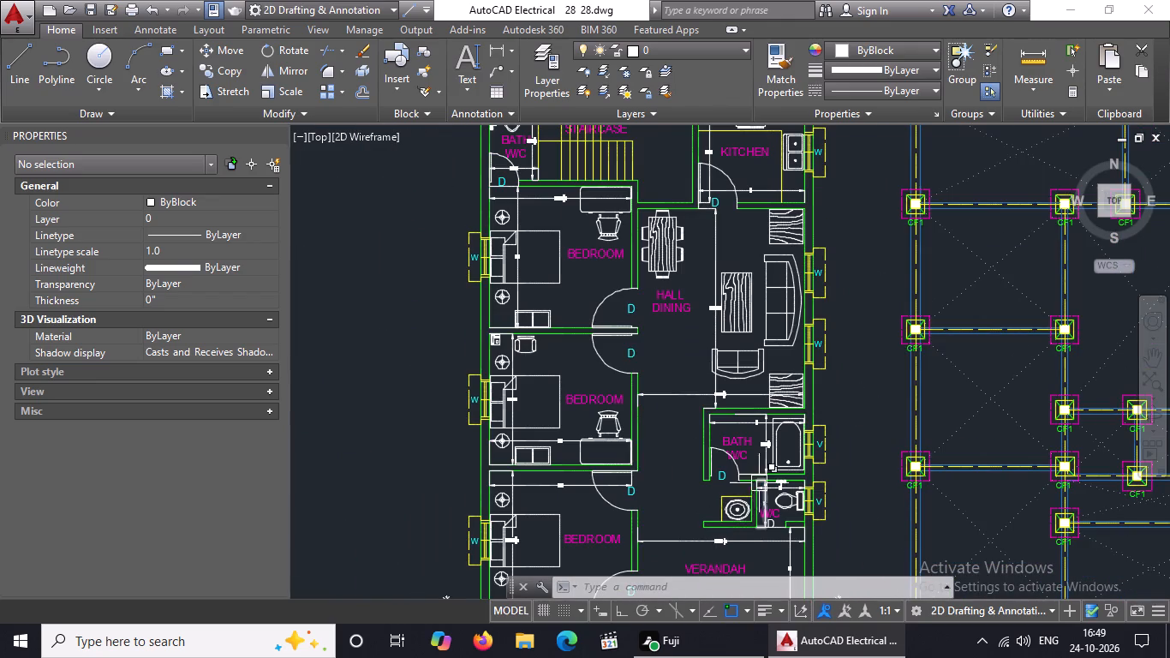
{"action": "scroll", "coordinate": [769, 463], "scroll_direction": "down", "scroll_amount": 2}
{"action": "scroll", "coordinate": [719, 535], "scroll_direction": "up", "scroll_amount": 2}
Check the properties of the lower bedroom's vertical depth and horizontal width dimensions, and clear the selection.
{"action": "scroll", "coordinate": [606, 464], "scroll_direction": "up", "scroll_amount": 3}
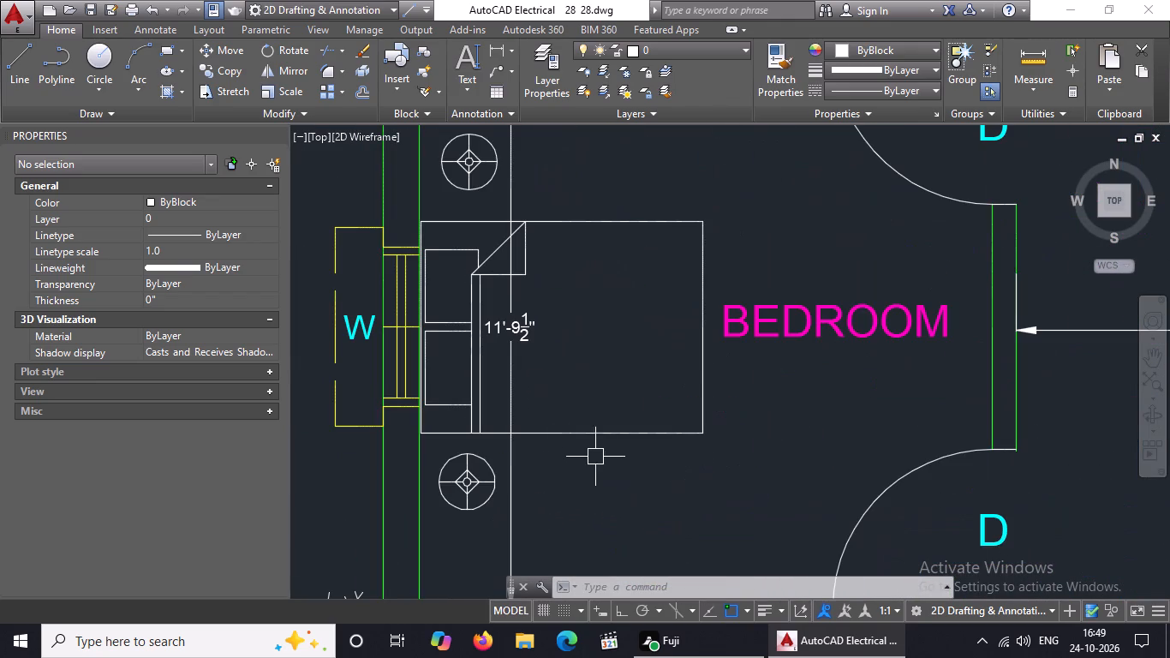
{"action": "left_click", "coordinate": [516, 454]}
{"action": "scroll", "coordinate": [606, 446], "scroll_direction": "down", "scroll_amount": 3}
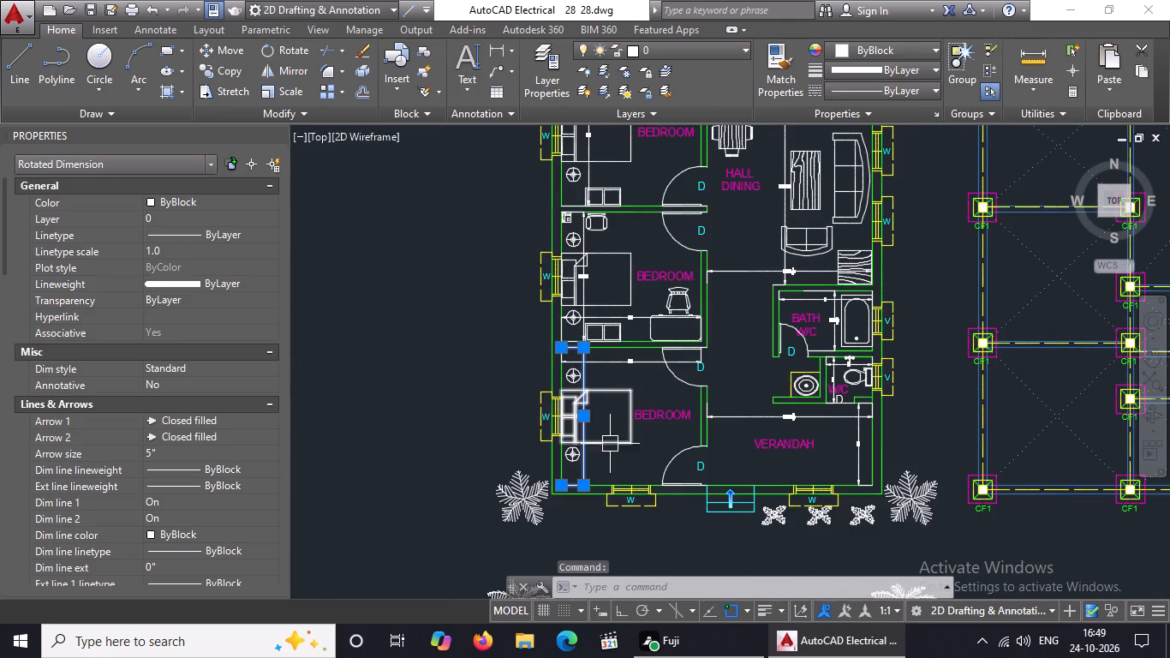
{"action": "scroll", "coordinate": [649, 384], "scroll_direction": "up", "scroll_amount": 3}
{"action": "left_click_drag", "start_coordinate": [604, 294], "coordinate": [602, 304]}
{"action": "scroll", "coordinate": [621, 338], "scroll_direction": "down", "scroll_amount": 3}
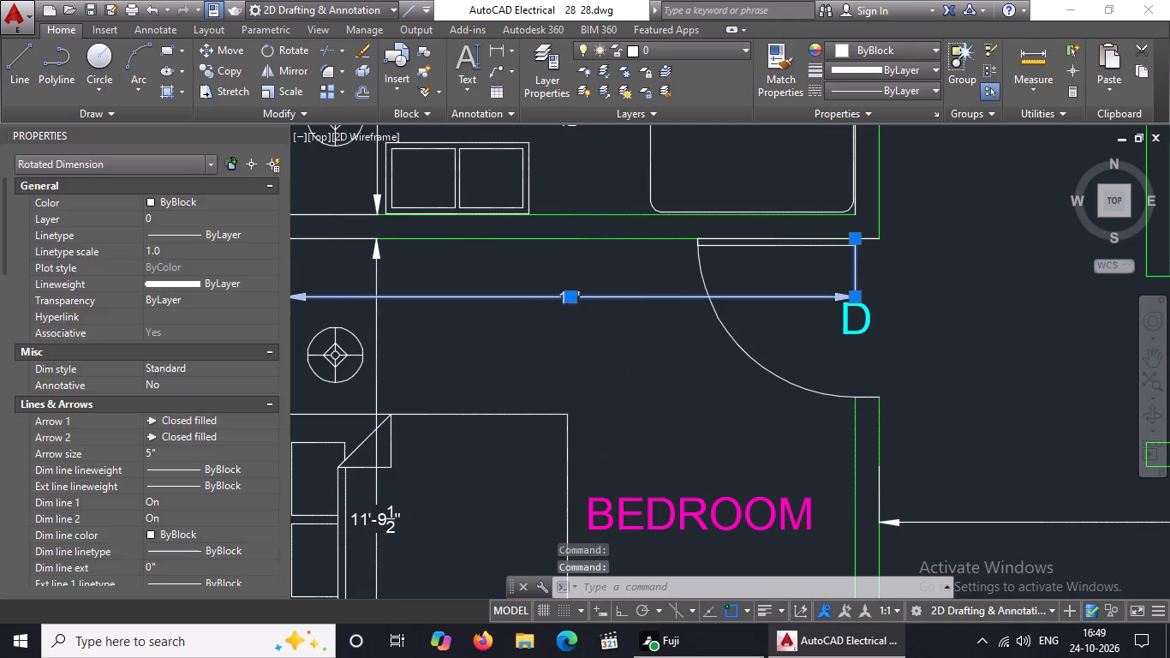
{"action": "scroll", "coordinate": [858, 472], "scroll_direction": "down", "scroll_amount": 2}
{"action": "scroll", "coordinate": [906, 481], "scroll_direction": "up", "scroll_amount": 2}
{"action": "scroll", "coordinate": [903, 480], "scroll_direction": "down", "scroll_amount": 2}
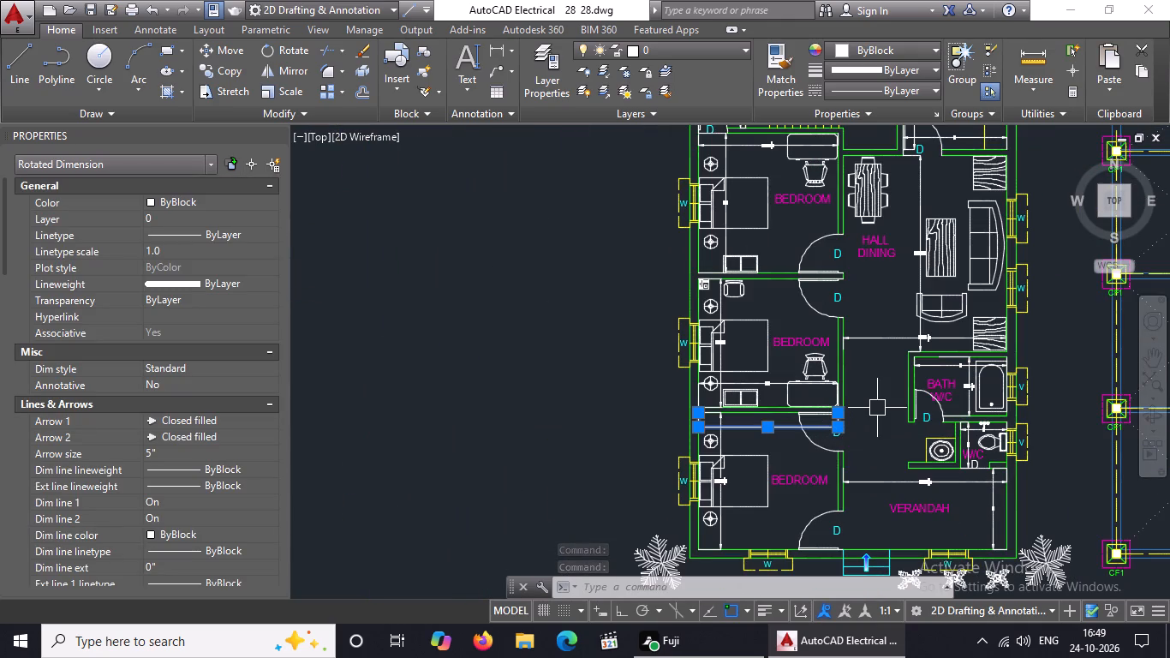
{"action": "middle_click_drag", "start_coordinate": [876, 409], "coordinate": [842, 489]}
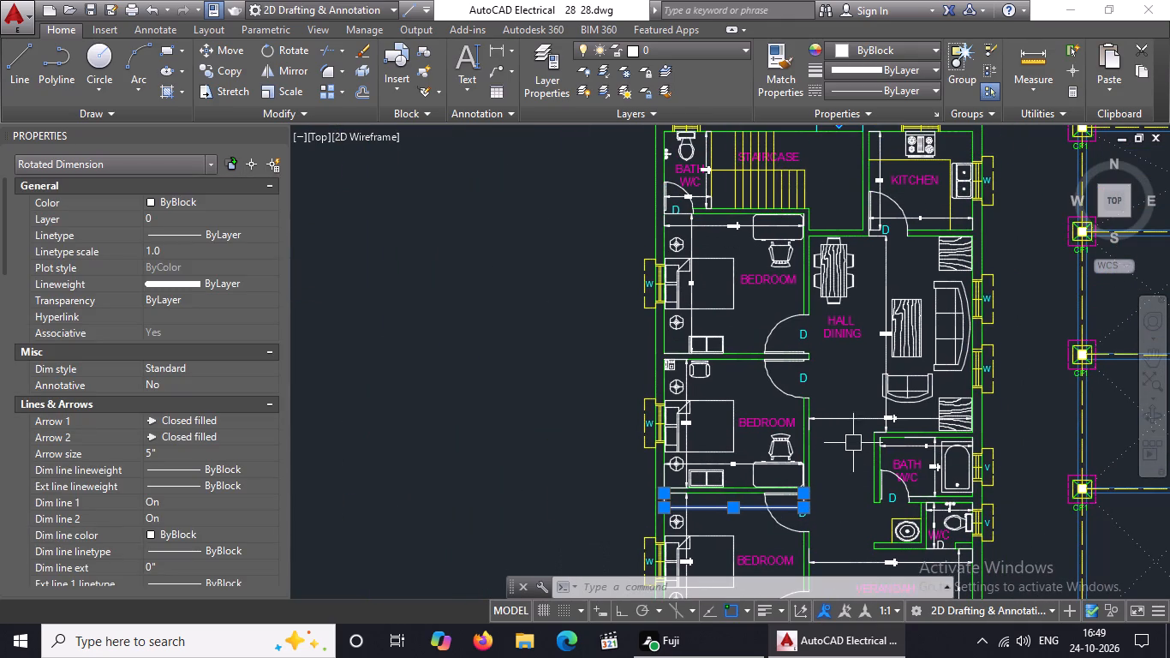
{"action": "key", "text": "Escape"}
{"action": "key", "text": "Escape"}
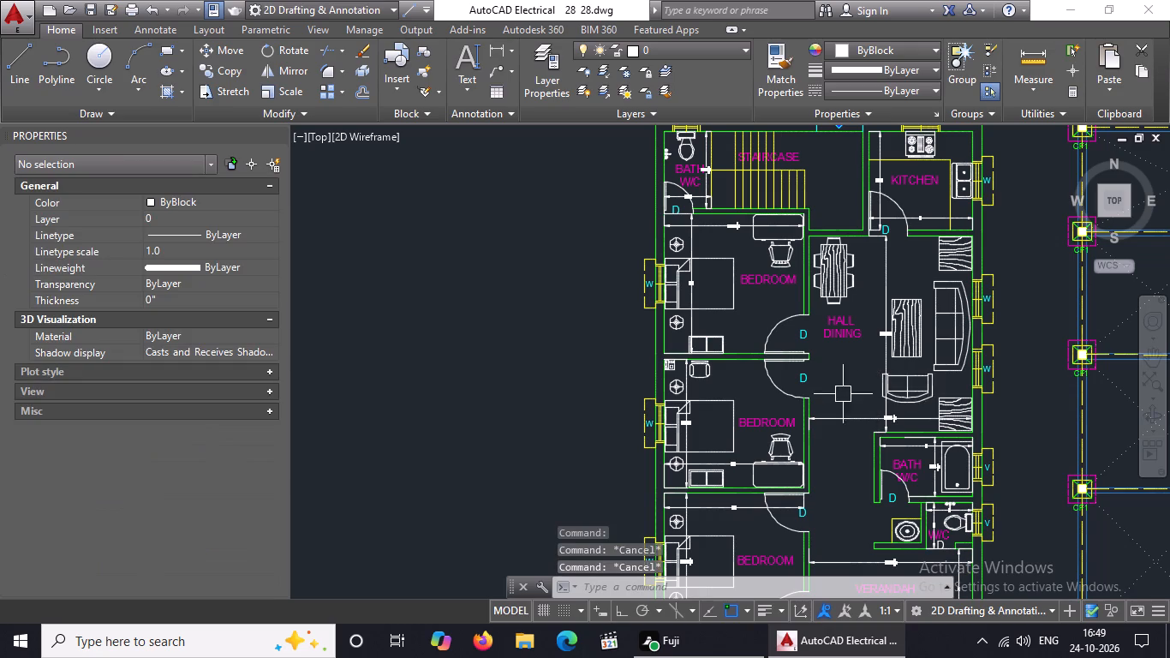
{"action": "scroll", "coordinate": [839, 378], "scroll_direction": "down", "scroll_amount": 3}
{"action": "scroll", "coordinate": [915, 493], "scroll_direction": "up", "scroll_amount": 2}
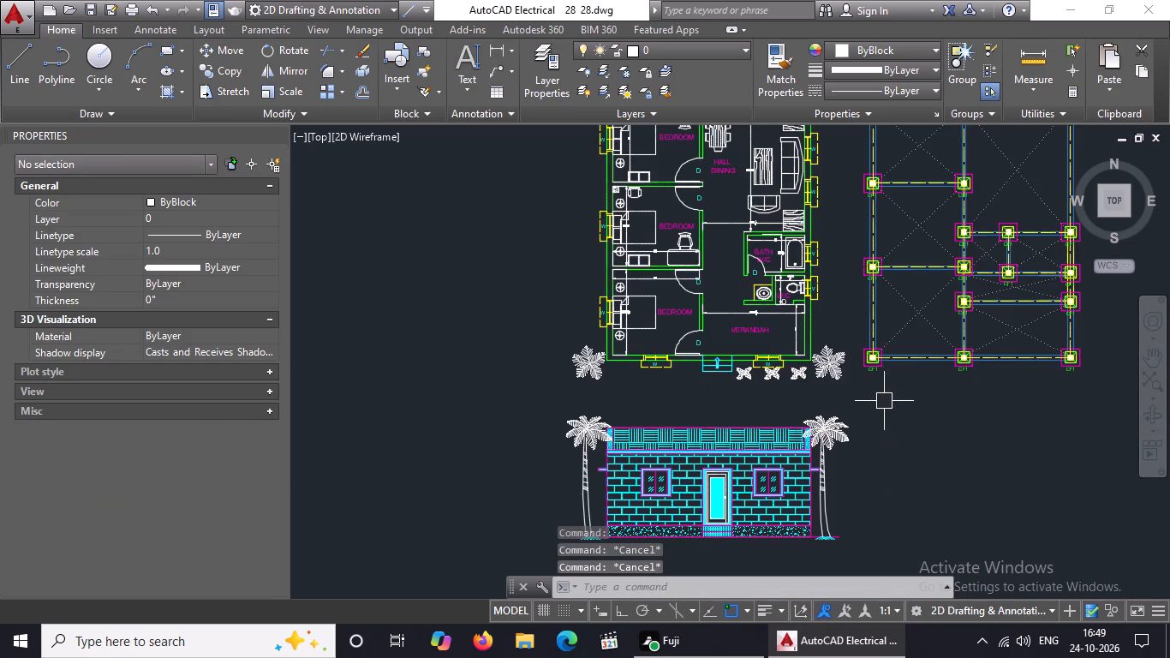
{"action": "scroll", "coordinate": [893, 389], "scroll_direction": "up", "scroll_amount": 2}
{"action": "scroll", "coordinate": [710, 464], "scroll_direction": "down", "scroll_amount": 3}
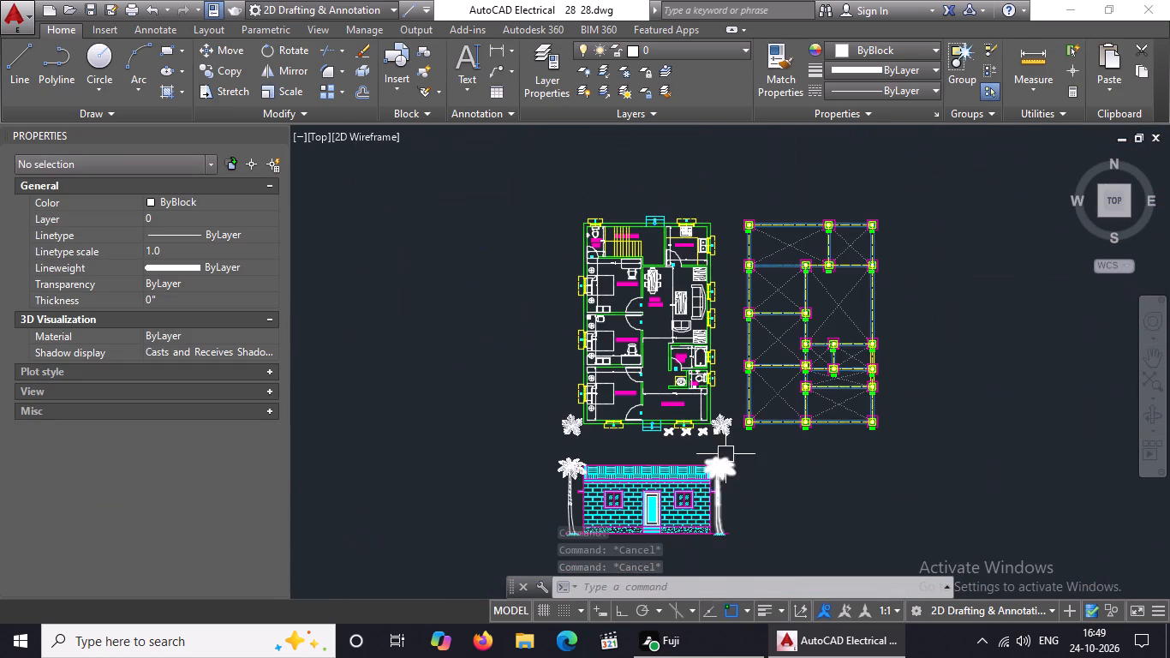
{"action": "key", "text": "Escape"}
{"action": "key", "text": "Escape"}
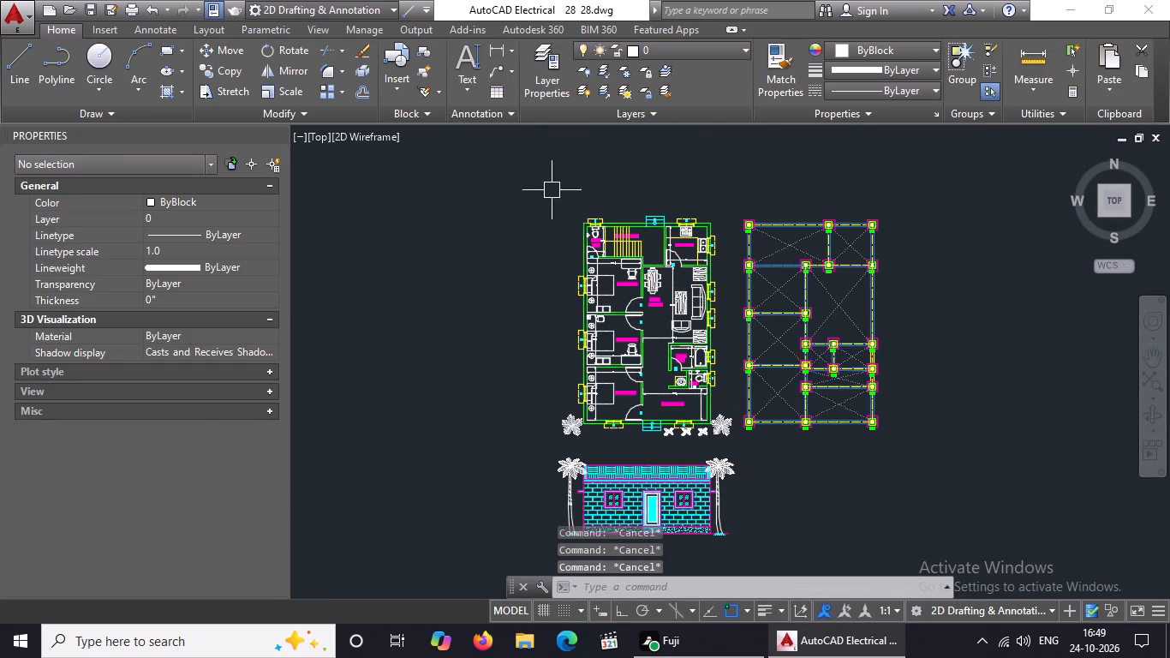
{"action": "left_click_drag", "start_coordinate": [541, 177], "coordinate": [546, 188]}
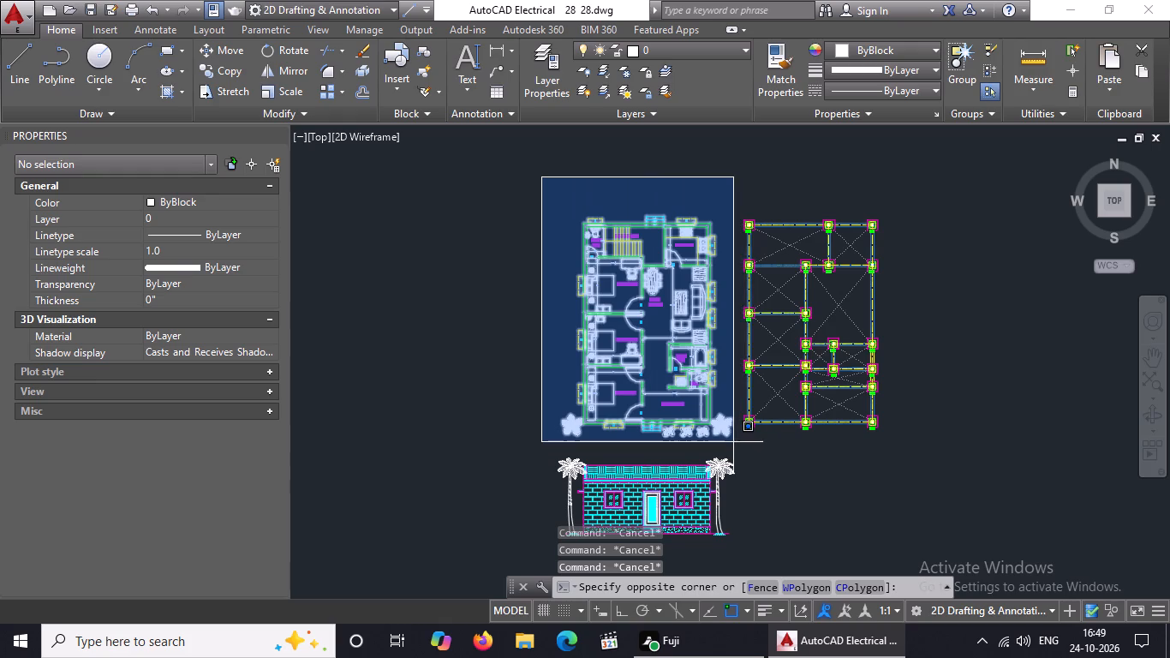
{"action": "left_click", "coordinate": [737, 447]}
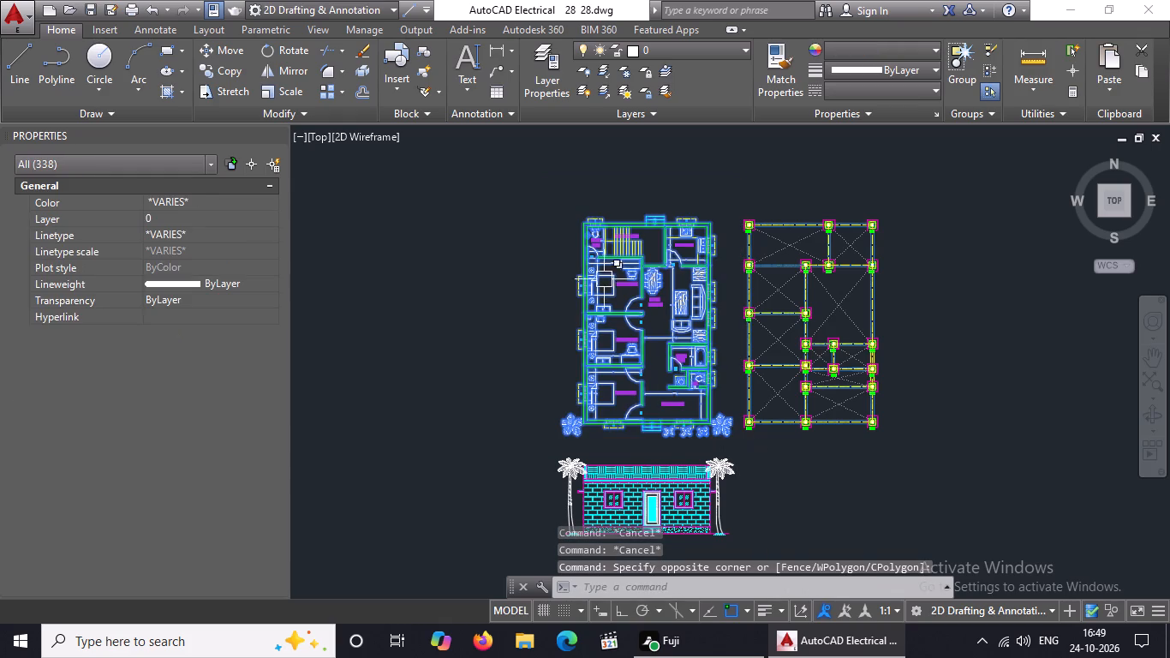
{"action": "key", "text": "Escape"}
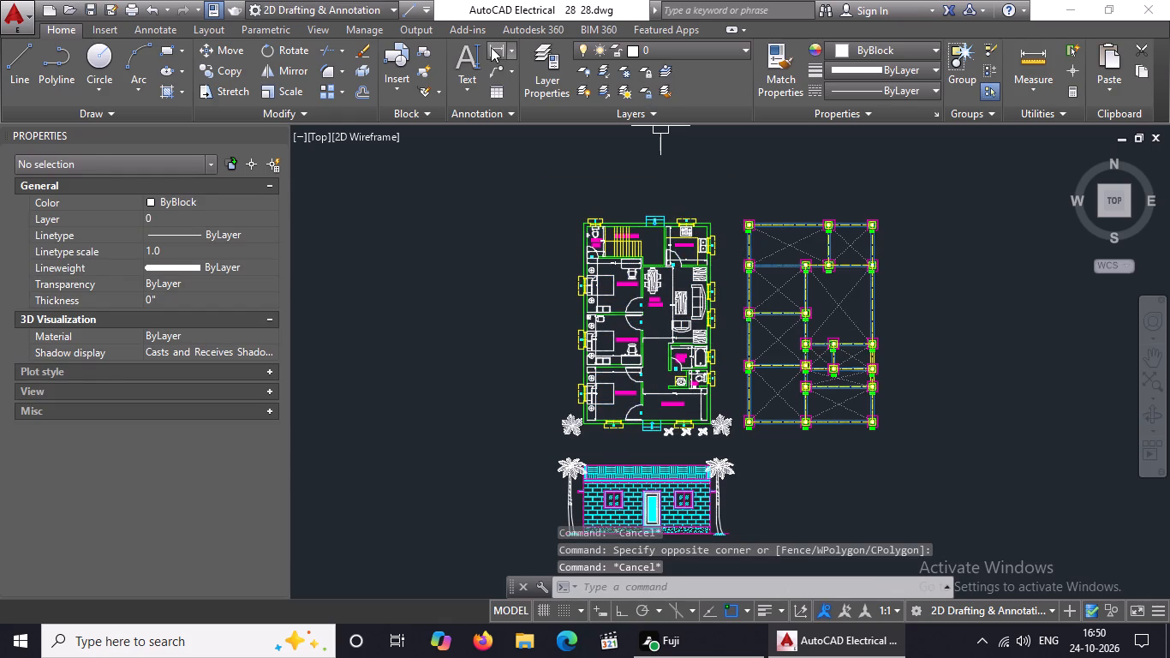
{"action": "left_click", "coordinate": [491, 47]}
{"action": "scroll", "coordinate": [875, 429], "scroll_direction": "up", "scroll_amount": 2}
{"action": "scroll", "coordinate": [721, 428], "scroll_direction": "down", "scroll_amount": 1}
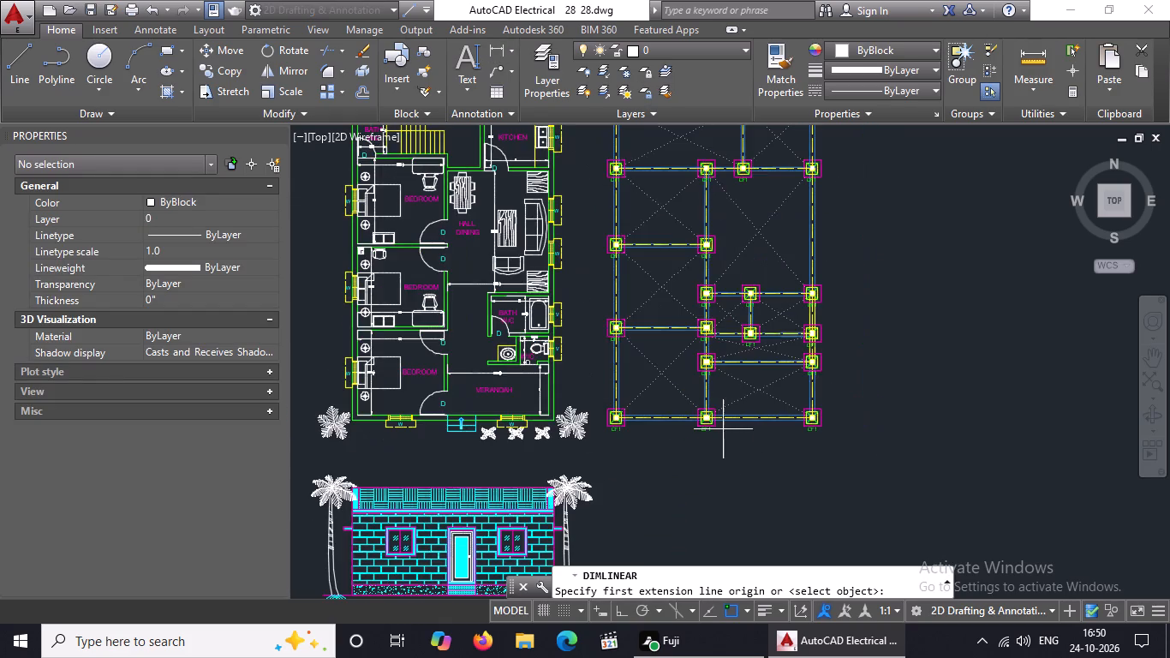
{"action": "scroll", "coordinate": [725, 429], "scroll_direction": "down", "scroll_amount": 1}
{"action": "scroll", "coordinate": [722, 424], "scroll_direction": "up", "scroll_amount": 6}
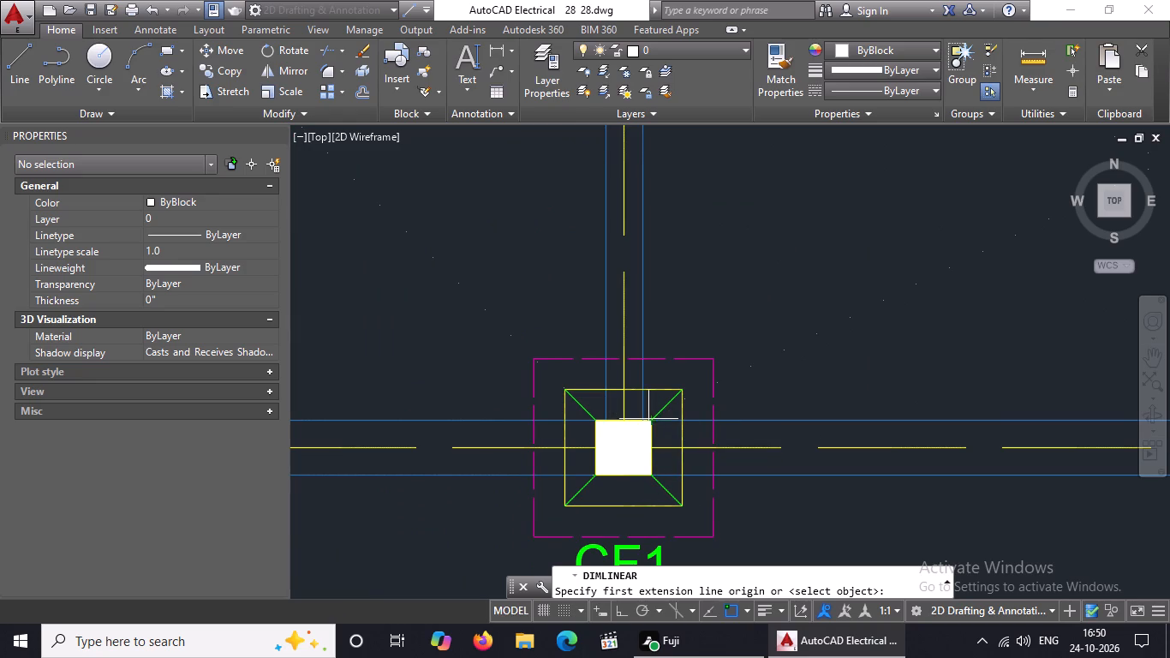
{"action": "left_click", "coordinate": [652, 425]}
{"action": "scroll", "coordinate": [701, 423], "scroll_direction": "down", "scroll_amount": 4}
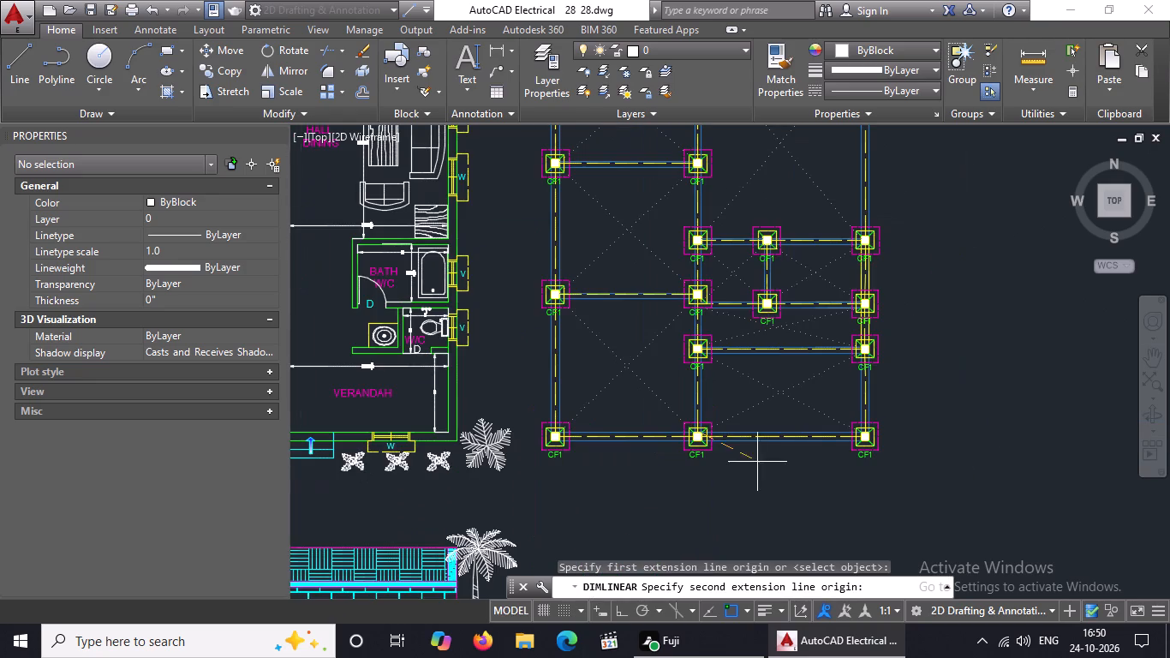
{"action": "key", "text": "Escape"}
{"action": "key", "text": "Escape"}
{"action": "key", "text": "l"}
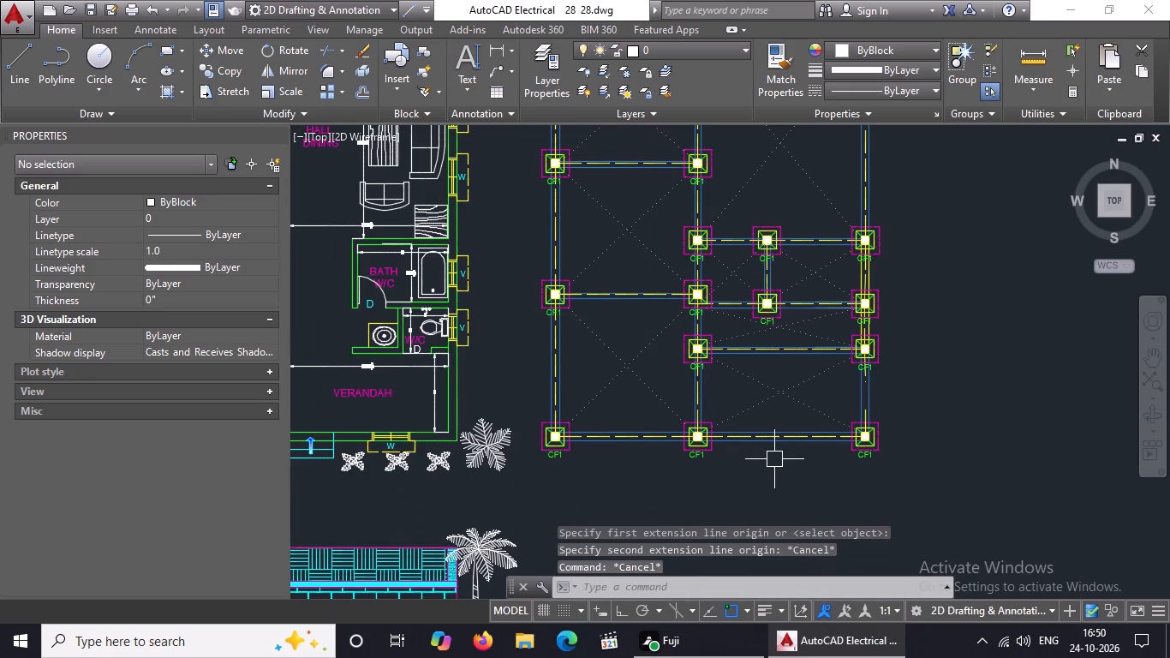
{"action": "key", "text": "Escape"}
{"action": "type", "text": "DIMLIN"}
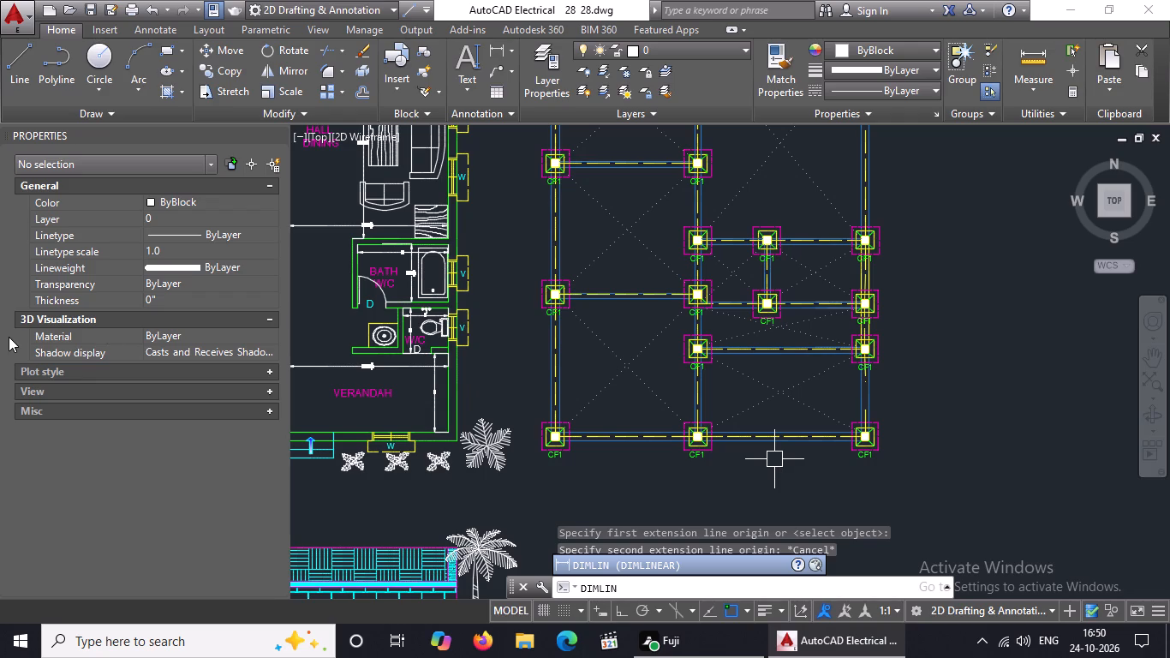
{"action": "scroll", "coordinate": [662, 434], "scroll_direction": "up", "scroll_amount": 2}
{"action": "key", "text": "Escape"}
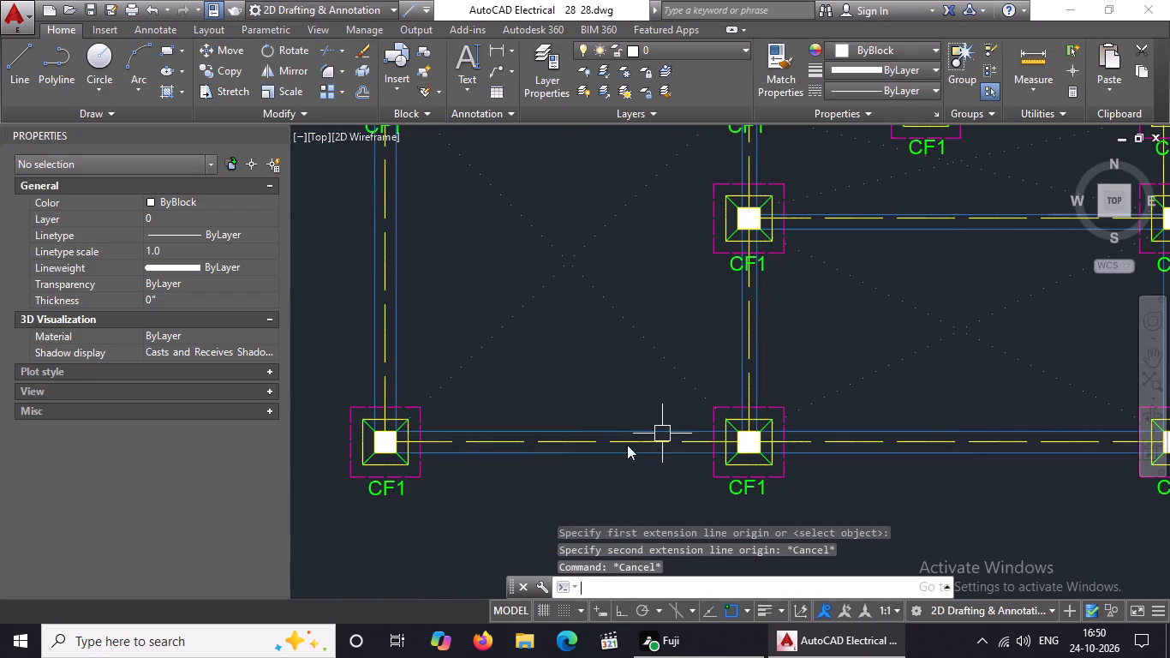
Add a horizontal linear dimension across the foundation plan's lower-left bay, between the inner beam faces, with its line just below the bottom CF1 columns.
{"action": "left_click", "coordinate": [492, 48]}
{"action": "scroll", "coordinate": [393, 431], "scroll_direction": "up", "scroll_amount": 2}
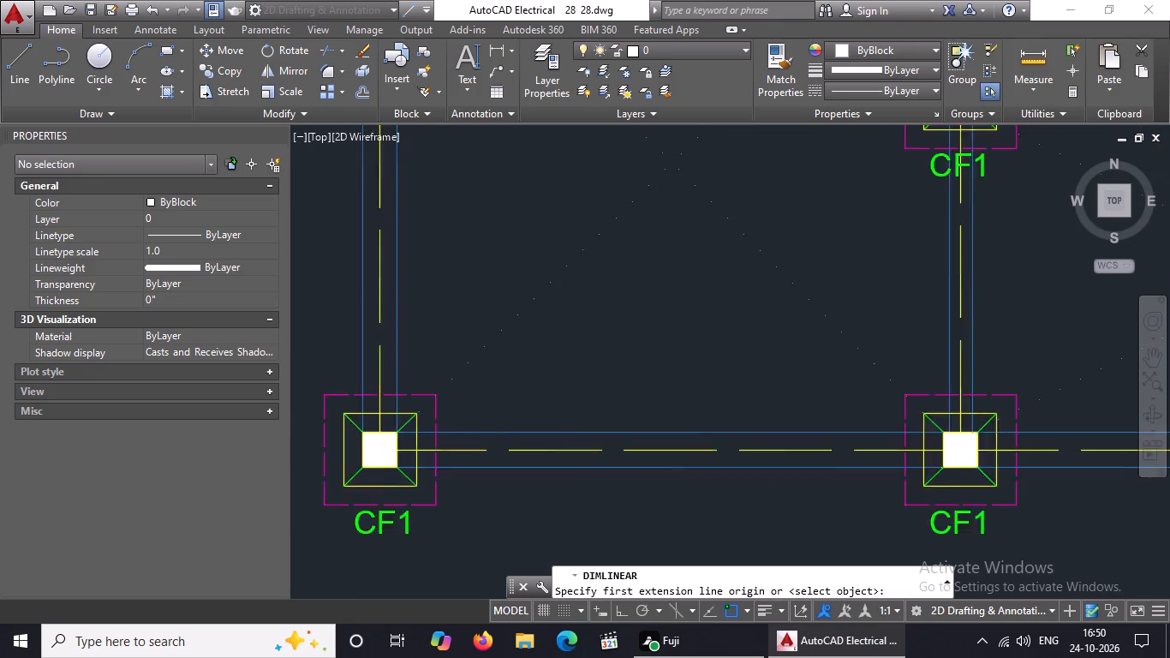
{"action": "left_click", "coordinate": [400, 436]}
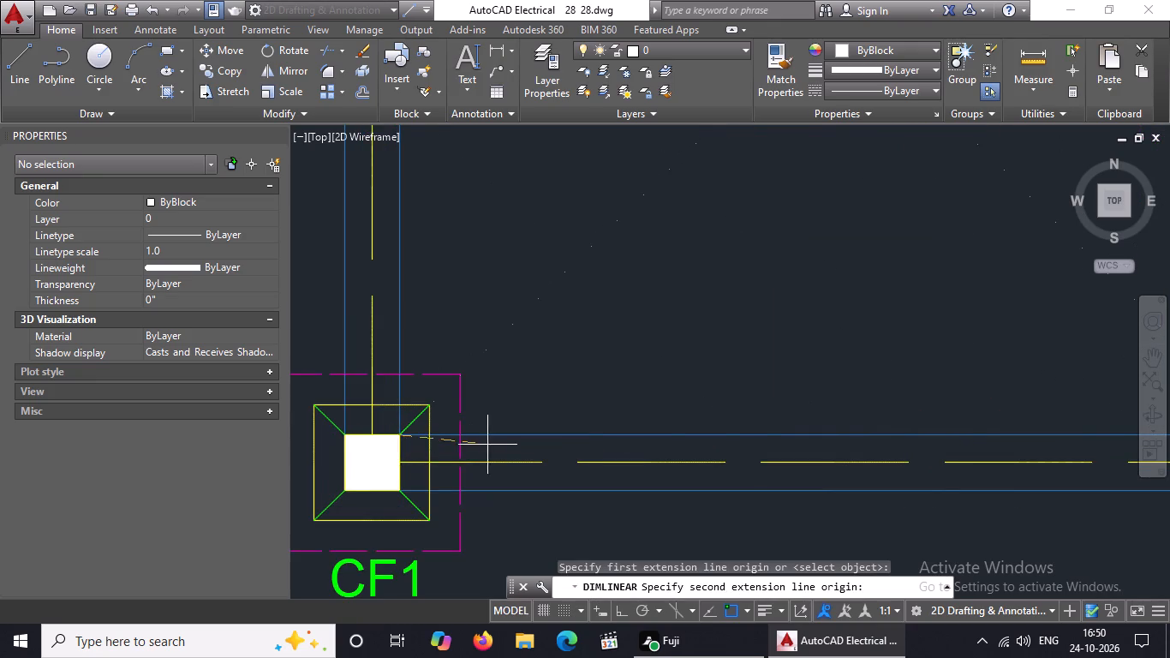
{"action": "scroll", "coordinate": [492, 445], "scroll_direction": "down", "scroll_amount": 3}
{"action": "scroll", "coordinate": [695, 451], "scroll_direction": "up", "scroll_amount": 3}
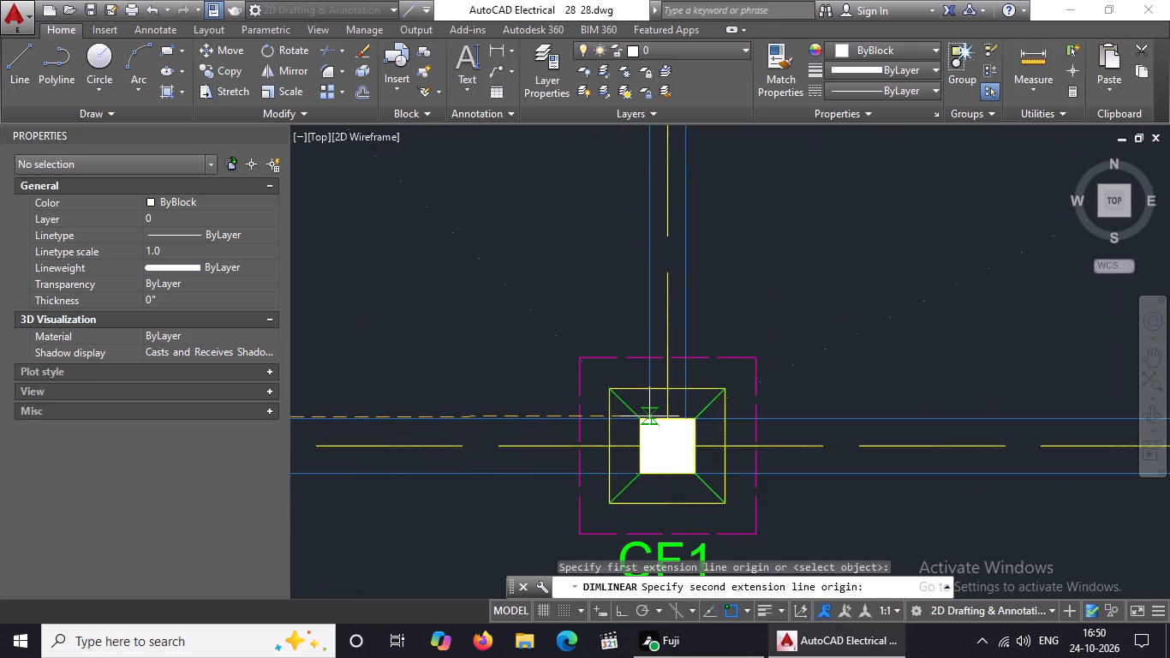
{"action": "left_click", "coordinate": [649, 416]}
{"action": "scroll", "coordinate": [650, 428], "scroll_direction": "down", "scroll_amount": 4}
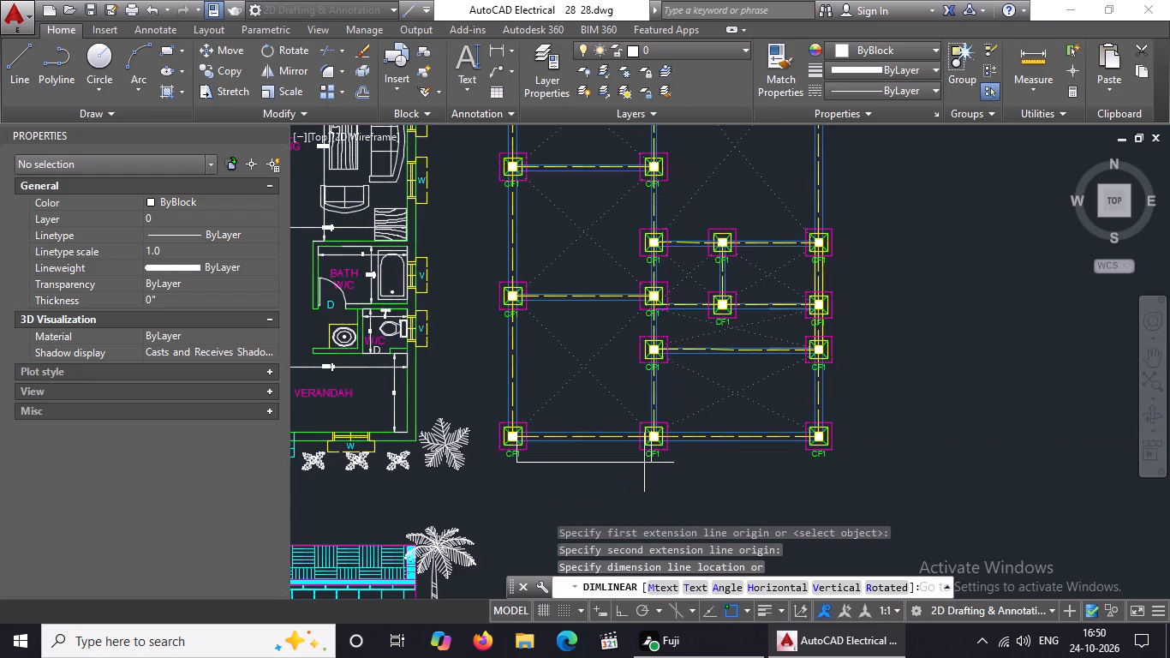
{"action": "scroll", "coordinate": [644, 465], "scroll_direction": "up", "scroll_amount": 2}
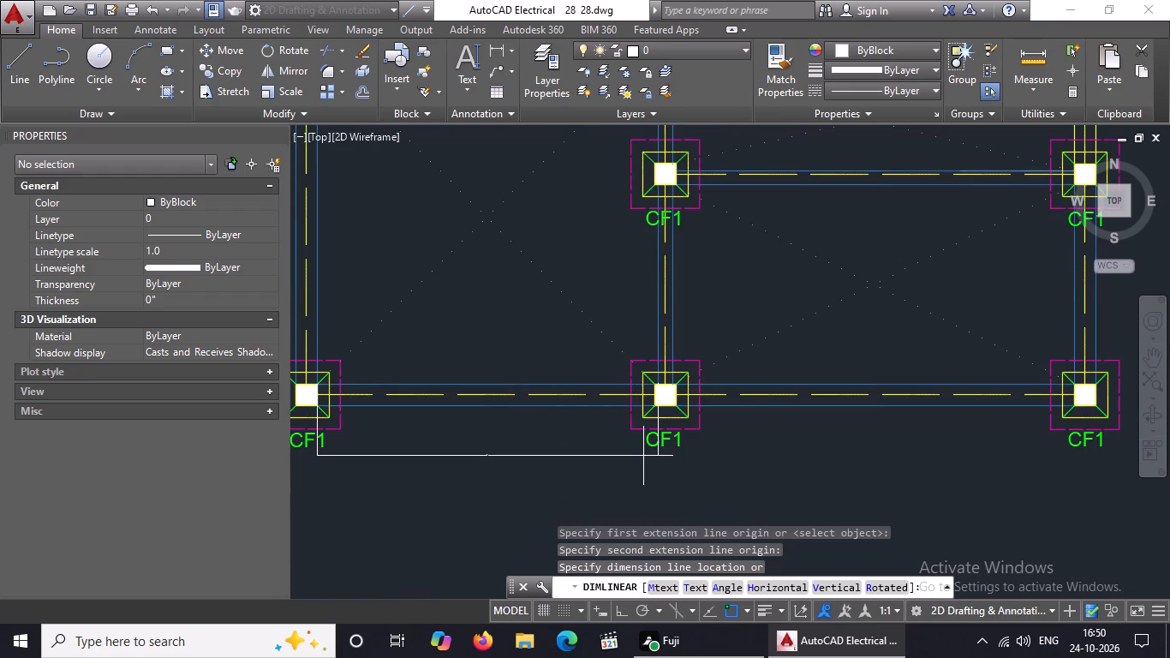
{"action": "left_click", "coordinate": [643, 456]}
{"action": "key", "text": "Escape"}
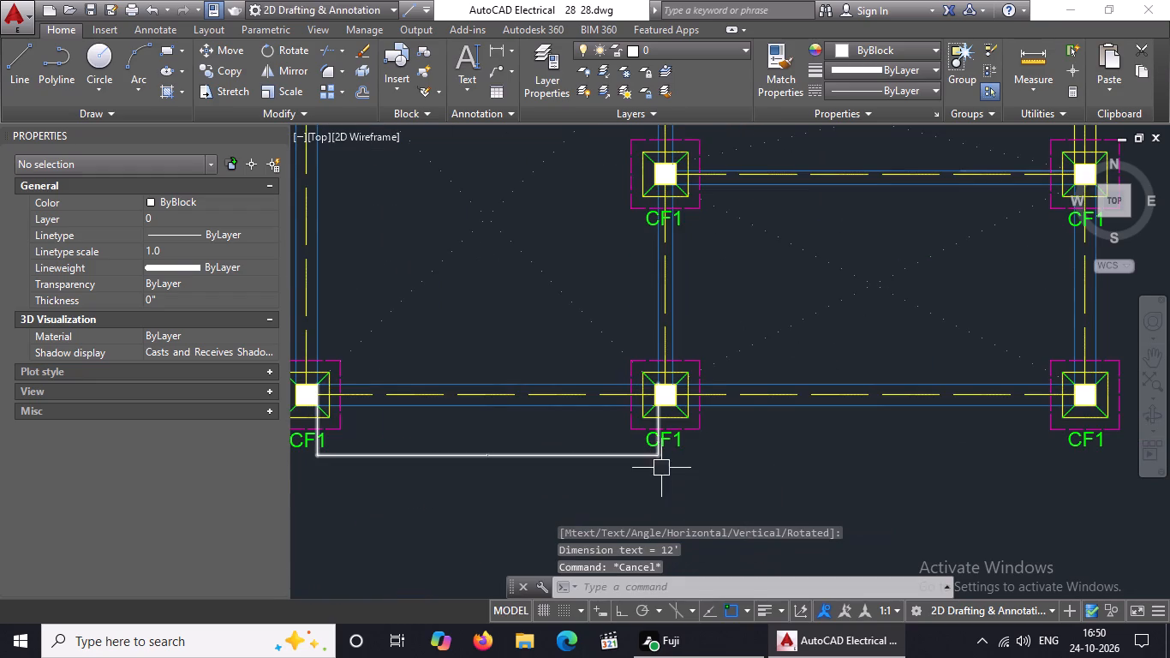
Add a horizontal linear dimension across the foundation plan's lower-right bay, between the inner beam faces, with its line just below the bottom CF1 columns.
{"action": "type", "text": "DIMLIN"}
{"action": "key", "text": "Return"}
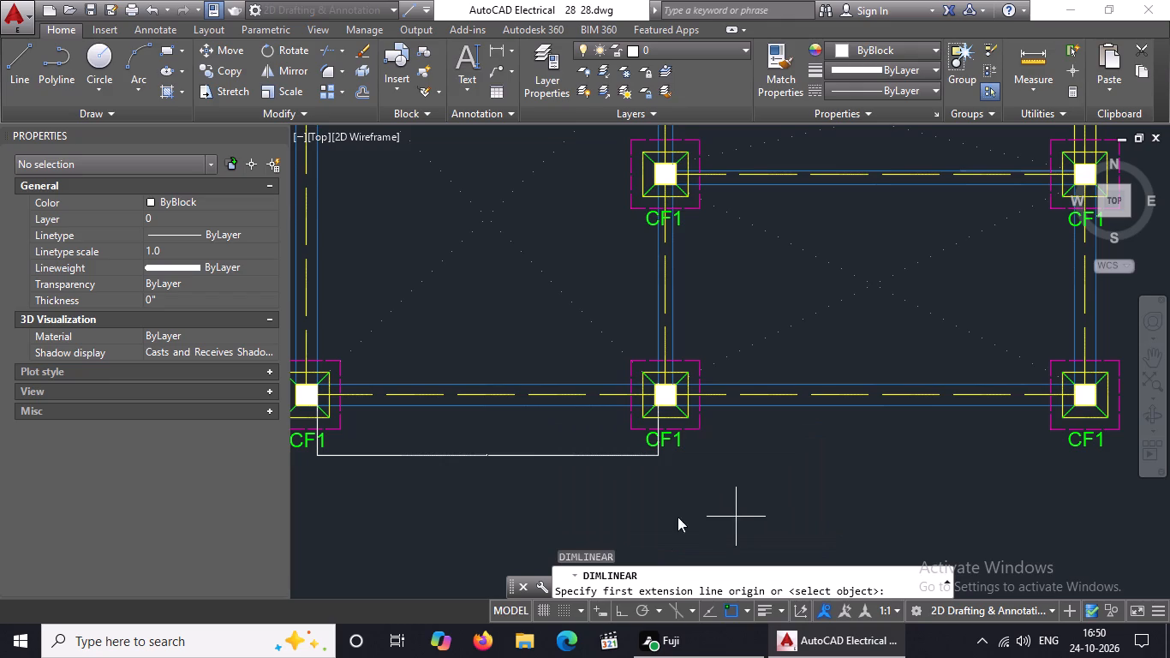
{"action": "scroll", "coordinate": [736, 398], "scroll_direction": "up", "scroll_amount": 3}
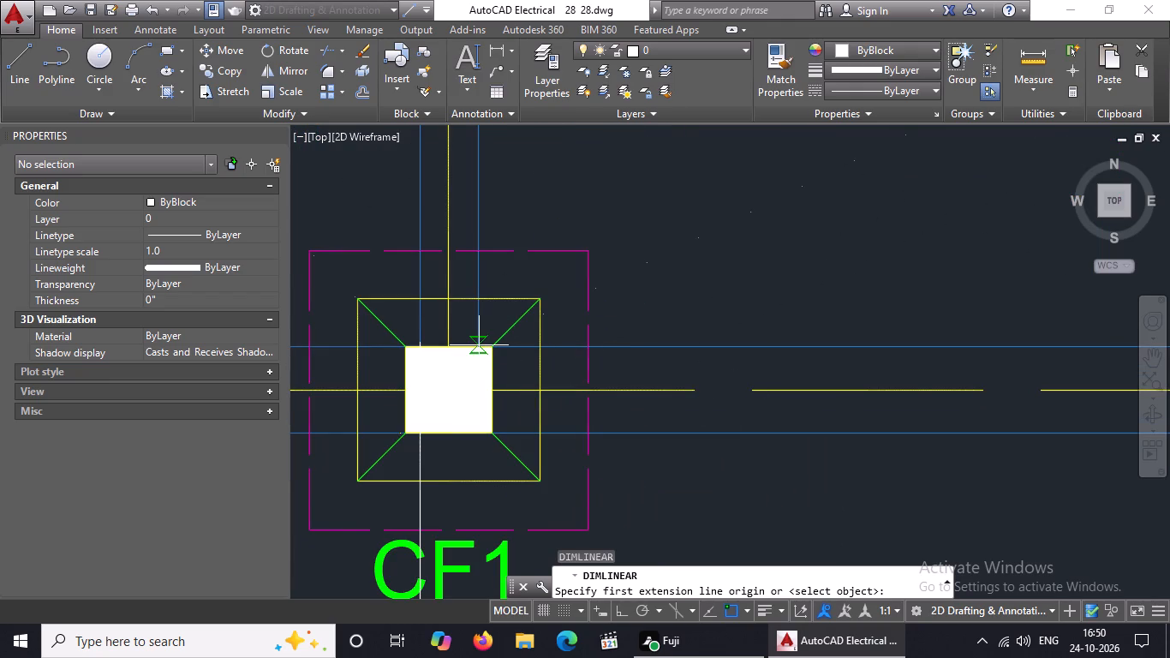
{"action": "scroll", "coordinate": [479, 345], "scroll_direction": "up", "scroll_amount": 3}
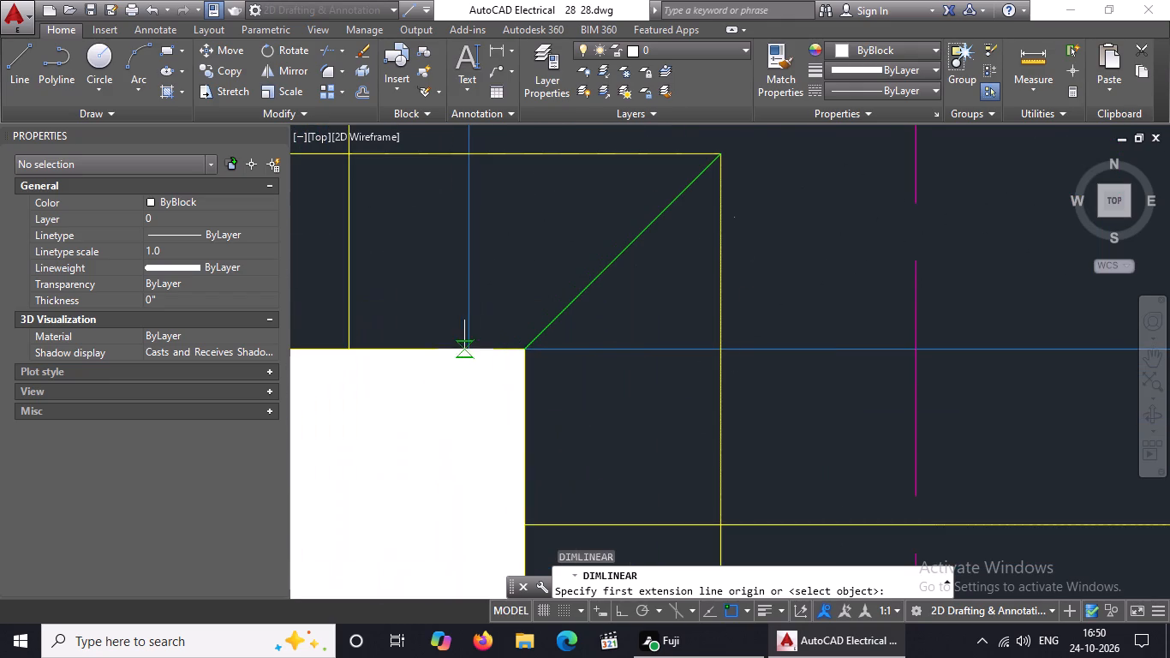
{"action": "left_click", "coordinate": [469, 348]}
{"action": "scroll", "coordinate": [492, 344], "scroll_direction": "down", "scroll_amount": 4}
{"action": "scroll", "coordinate": [625, 349], "scroll_direction": "down", "scroll_amount": 3}
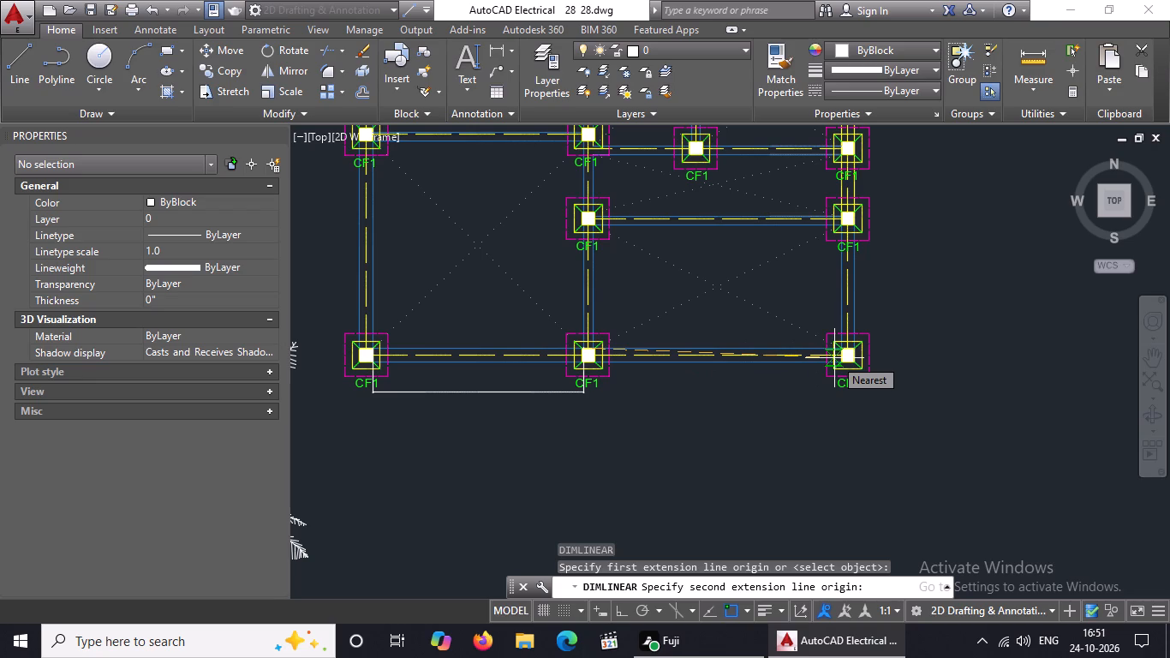
{"action": "scroll", "coordinate": [854, 350], "scroll_direction": "up", "scroll_amount": 3}
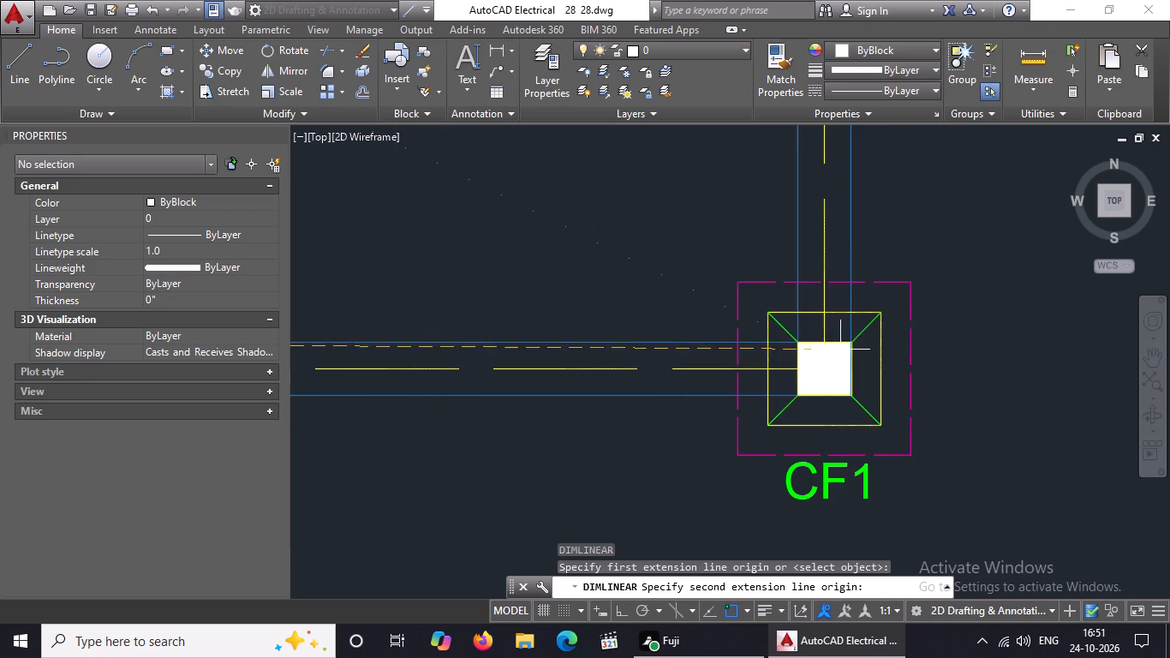
{"action": "scroll", "coordinate": [800, 344], "scroll_direction": "up", "scroll_amount": 2}
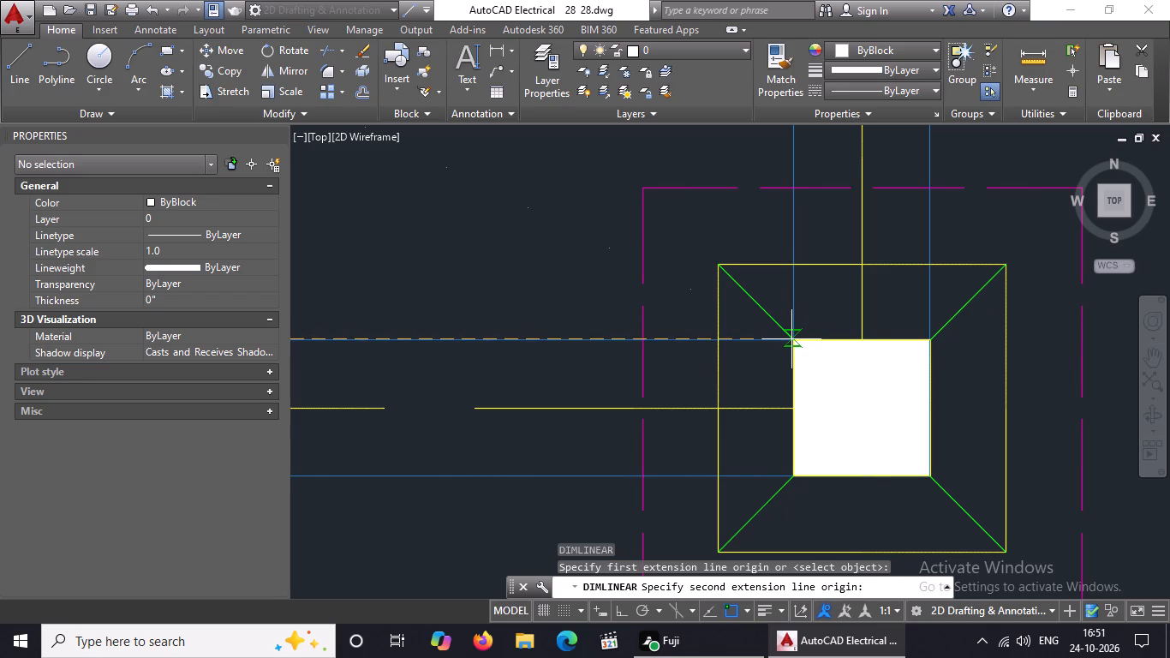
{"action": "scroll", "coordinate": [792, 338], "scroll_direction": "up", "scroll_amount": 2}
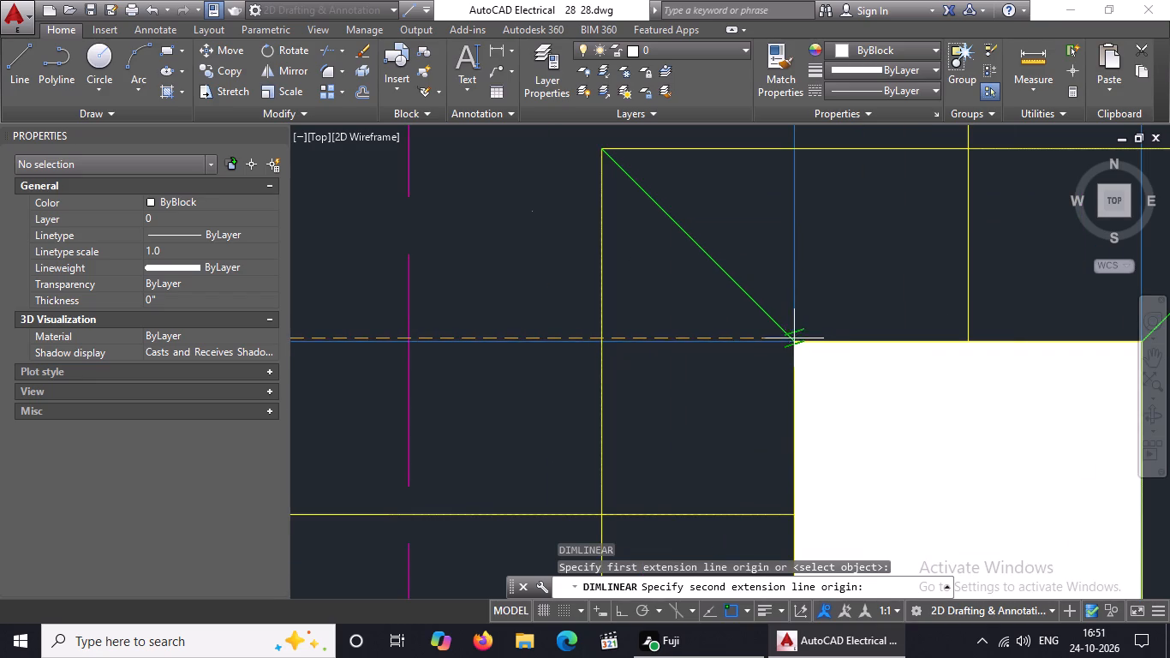
{"action": "left_click", "coordinate": [795, 341]}
{"action": "scroll", "coordinate": [795, 344], "scroll_direction": "down", "scroll_amount": 7}
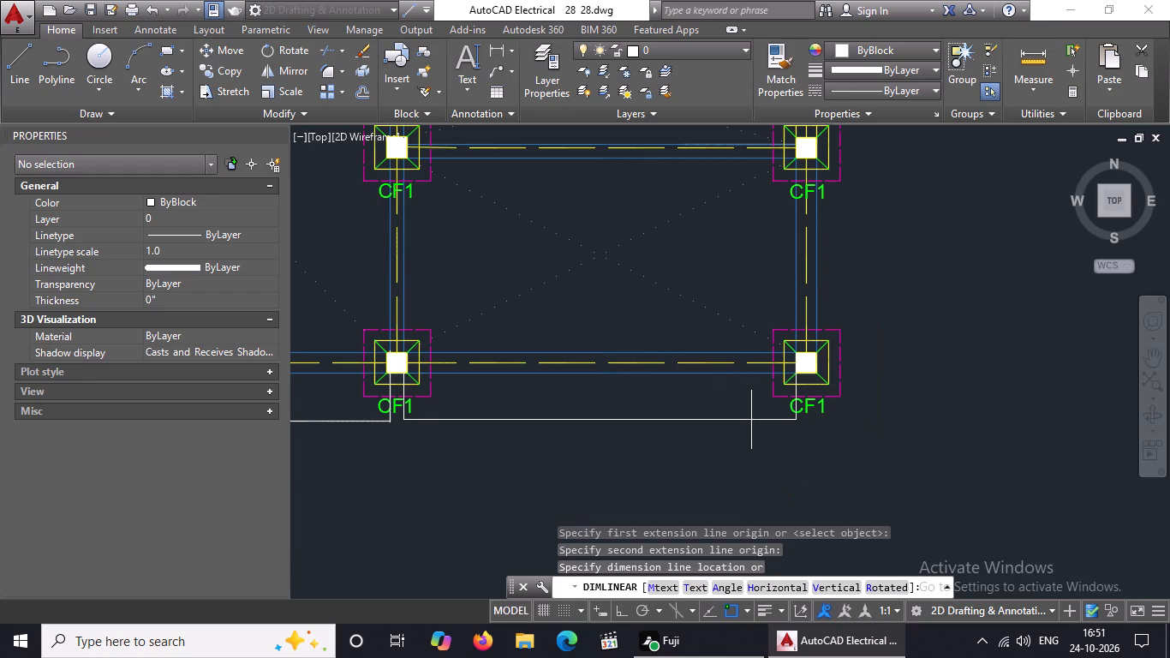
{"action": "left_click", "coordinate": [751, 420]}
{"action": "scroll", "coordinate": [753, 420], "scroll_direction": "down", "scroll_amount": 3}
{"action": "key", "text": "Escape"}
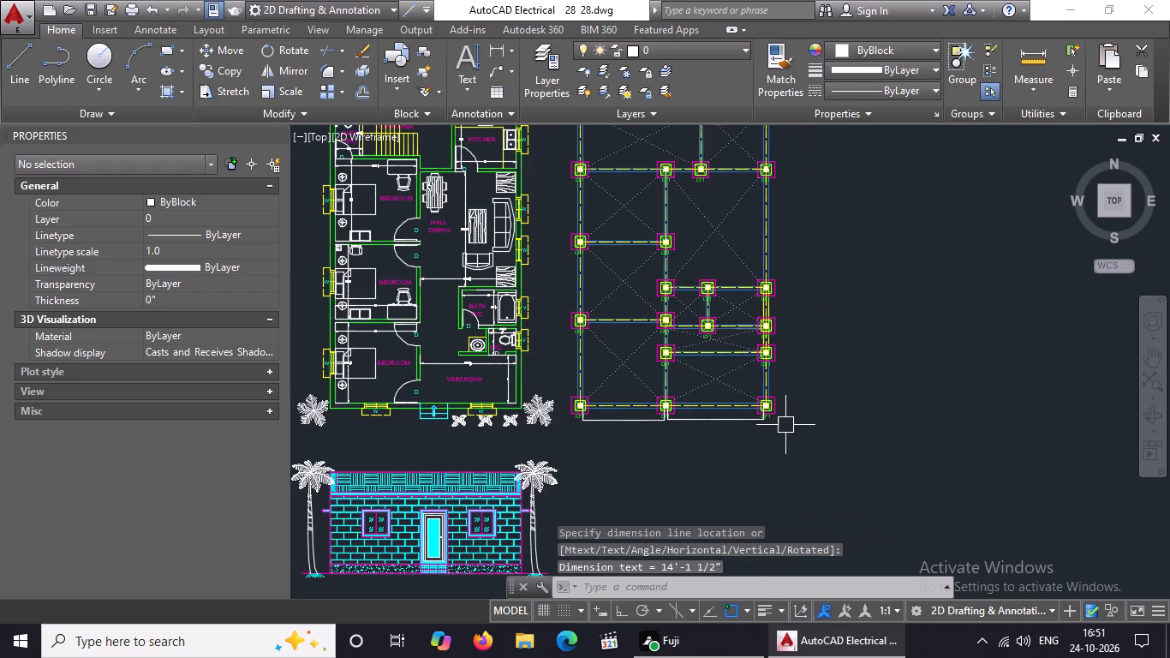
Delete the horizontal dimension below the foundation plan's lower-left bay.
{"action": "scroll", "coordinate": [758, 394], "scroll_direction": "up", "scroll_amount": 2}
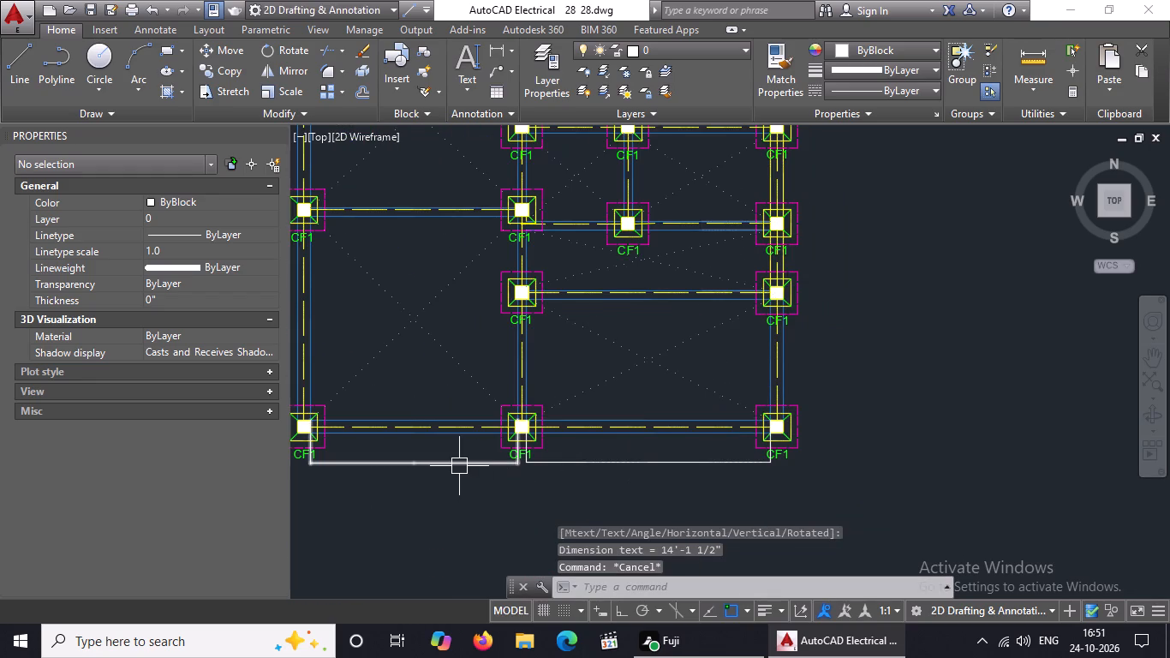
{"action": "left_click", "coordinate": [458, 466]}
{"action": "right_click", "coordinate": [478, 464]}
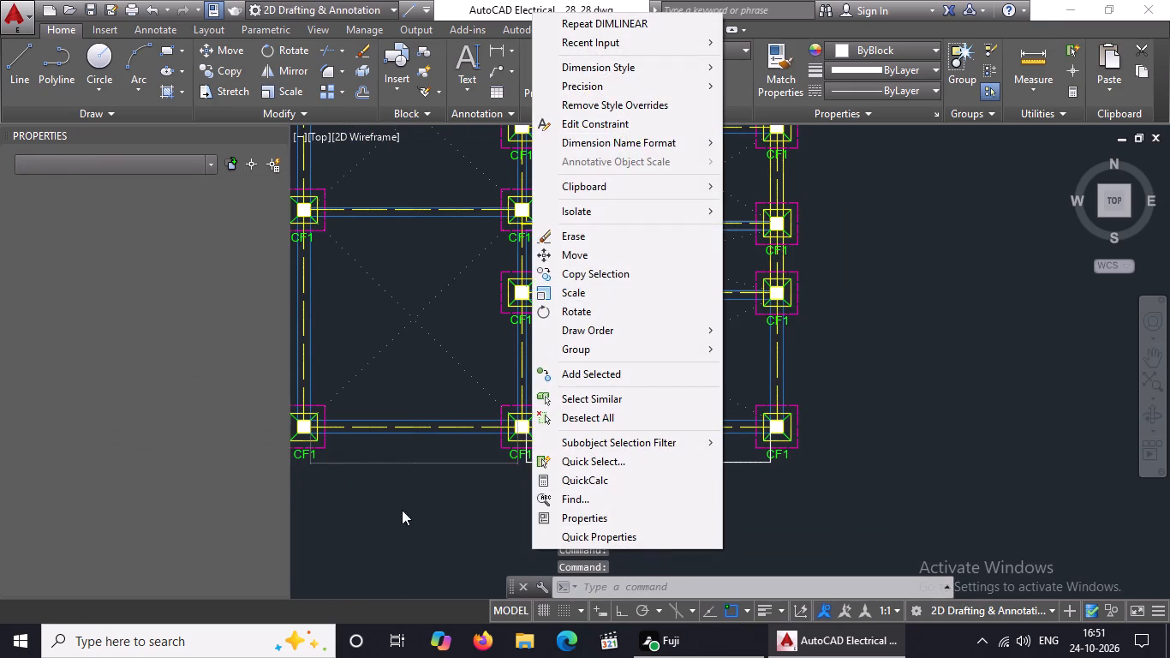
{"action": "key", "text": "Escape"}
{"action": "key", "text": "Escape"}
{"action": "left_click", "coordinate": [424, 498]}
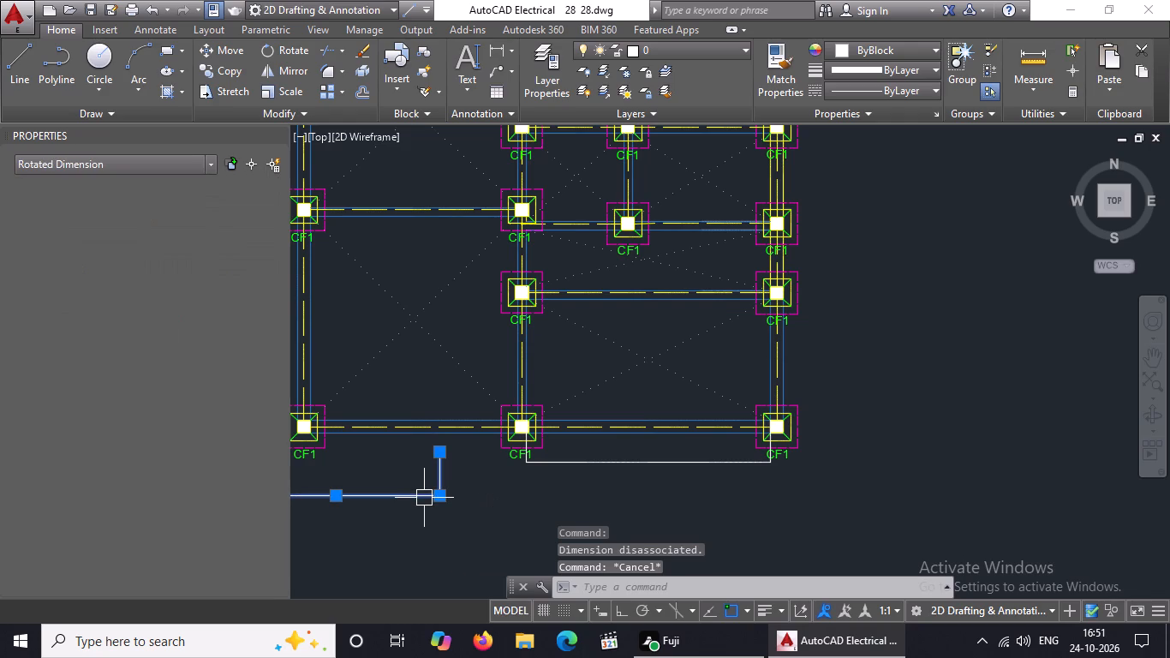
{"action": "key", "text": "Delete"}
Add a new horizontal linear dimension across the lower-left bay between the inner beam faces, its line level with the lower-right bay's dimension.
{"action": "scroll", "coordinate": [466, 490], "scroll_direction": "down", "scroll_amount": 2}
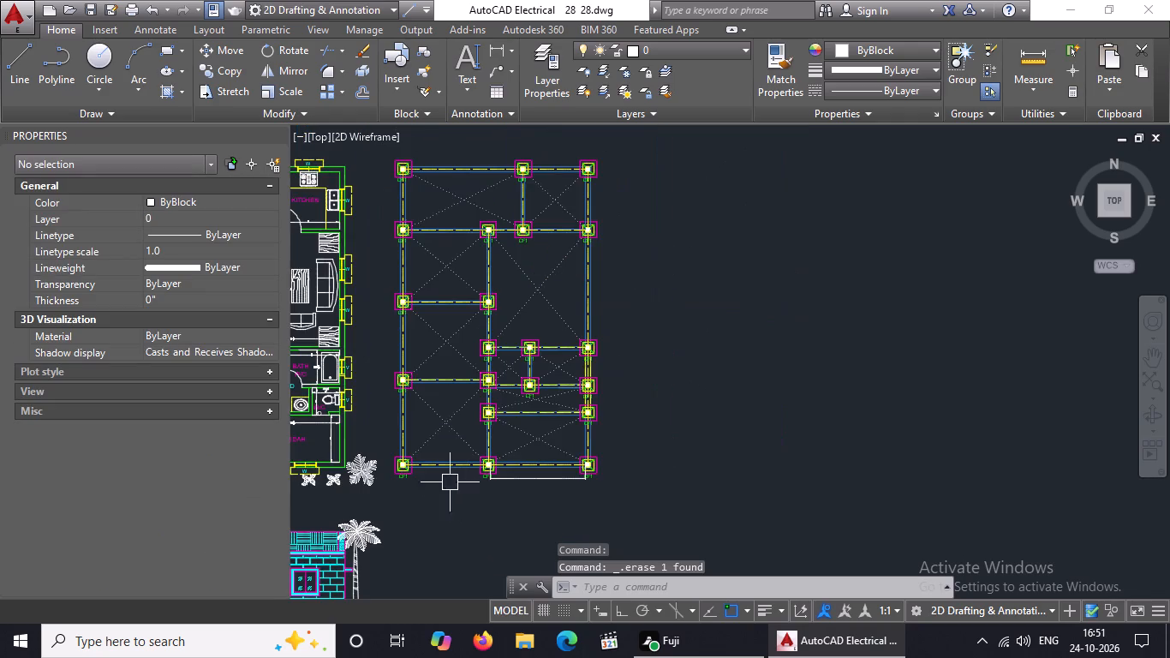
{"action": "scroll", "coordinate": [440, 477], "scroll_direction": "up", "scroll_amount": 3}
{"action": "scroll", "coordinate": [449, 472], "scroll_direction": "down", "scroll_amount": 2}
{"action": "scroll", "coordinate": [370, 464], "scroll_direction": "up", "scroll_amount": 3}
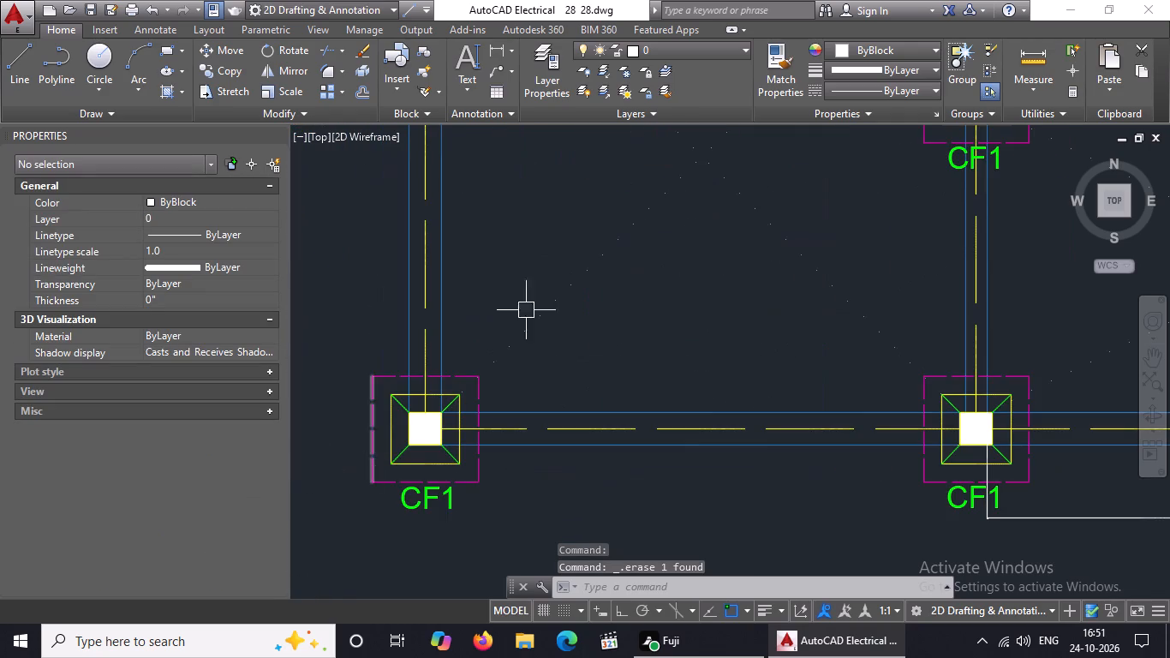
{"action": "left_click", "coordinate": [495, 45]}
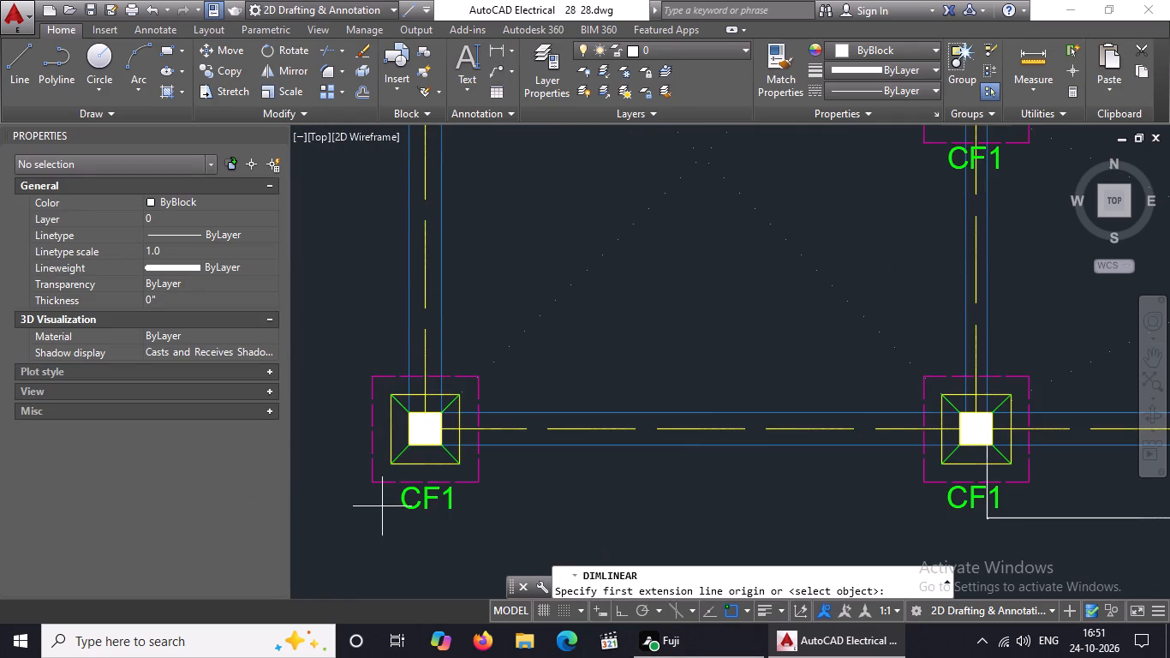
{"action": "scroll", "coordinate": [465, 438], "scroll_direction": "up", "scroll_amount": 1}
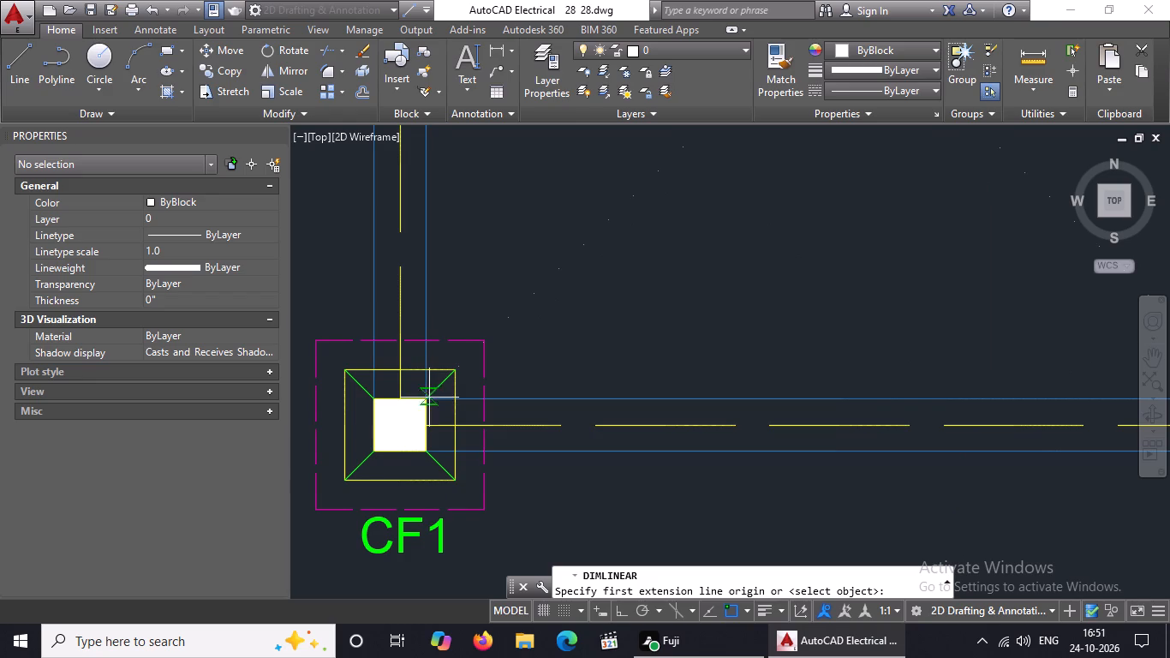
{"action": "left_click", "coordinate": [421, 401]}
{"action": "scroll", "coordinate": [437, 397], "scroll_direction": "down", "scroll_amount": 3}
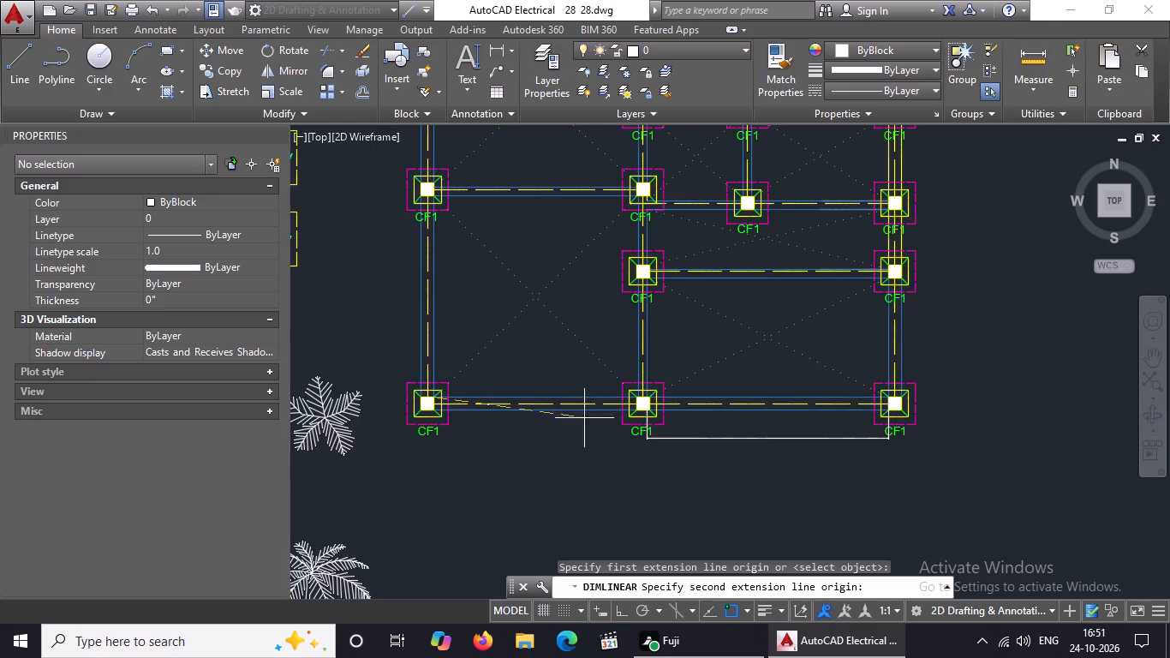
{"action": "scroll", "coordinate": [649, 404], "scroll_direction": "up", "scroll_amount": 3}
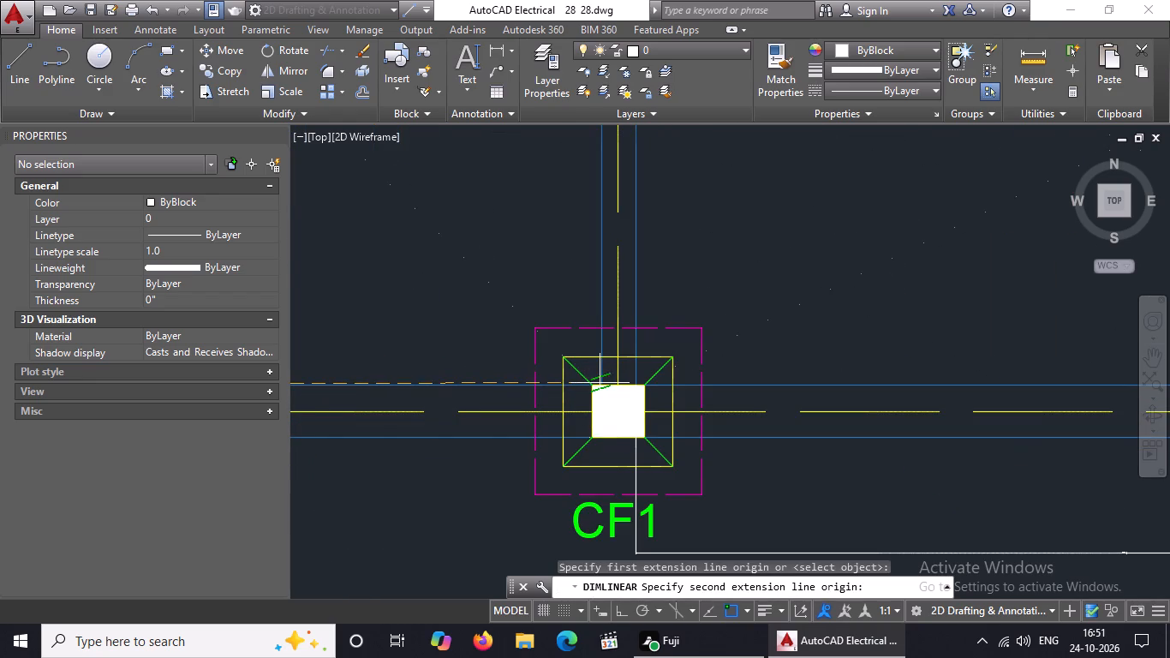
{"action": "scroll", "coordinate": [601, 382], "scroll_direction": "up", "scroll_amount": 2}
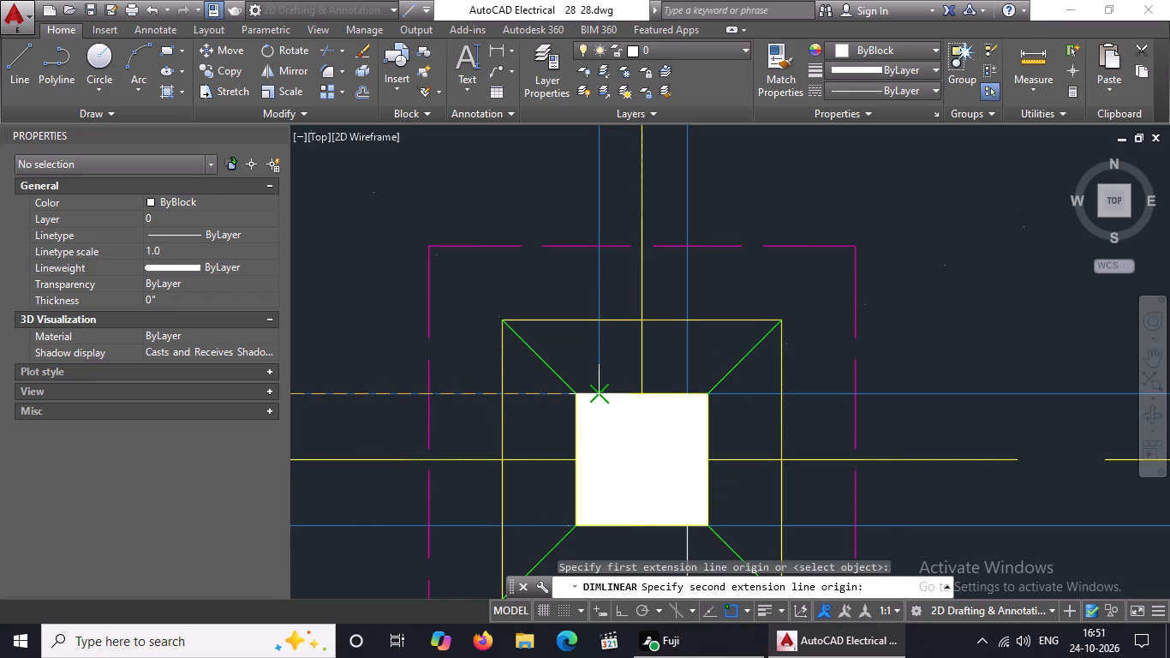
{"action": "left_click", "coordinate": [599, 393]}
{"action": "scroll", "coordinate": [599, 393], "scroll_direction": "down", "scroll_amount": 4}
{"action": "scroll", "coordinate": [546, 500], "scroll_direction": "down", "scroll_amount": 4}
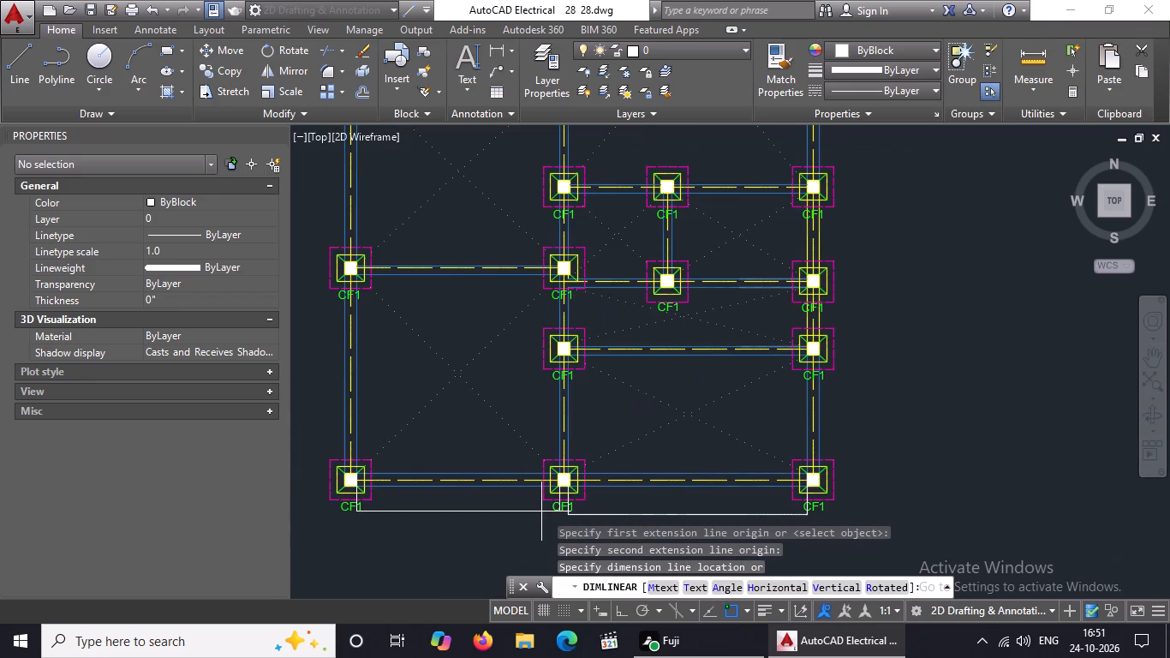
{"action": "scroll", "coordinate": [541, 511], "scroll_direction": "up", "scroll_amount": 2}
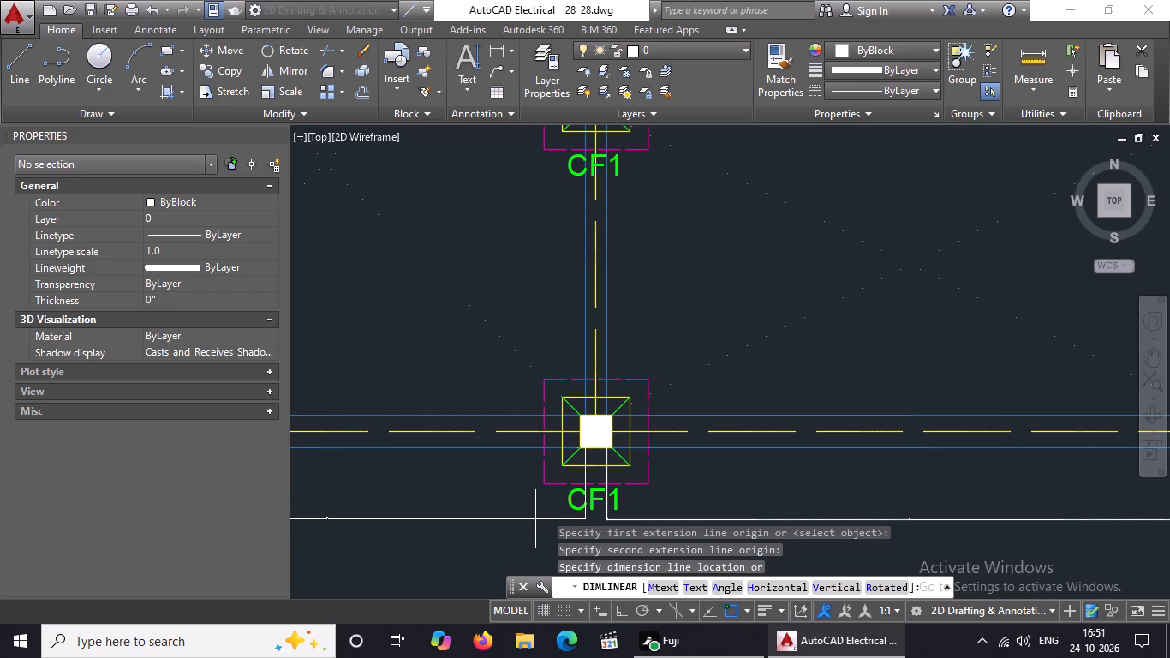
{"action": "left_click", "coordinate": [534, 519]}
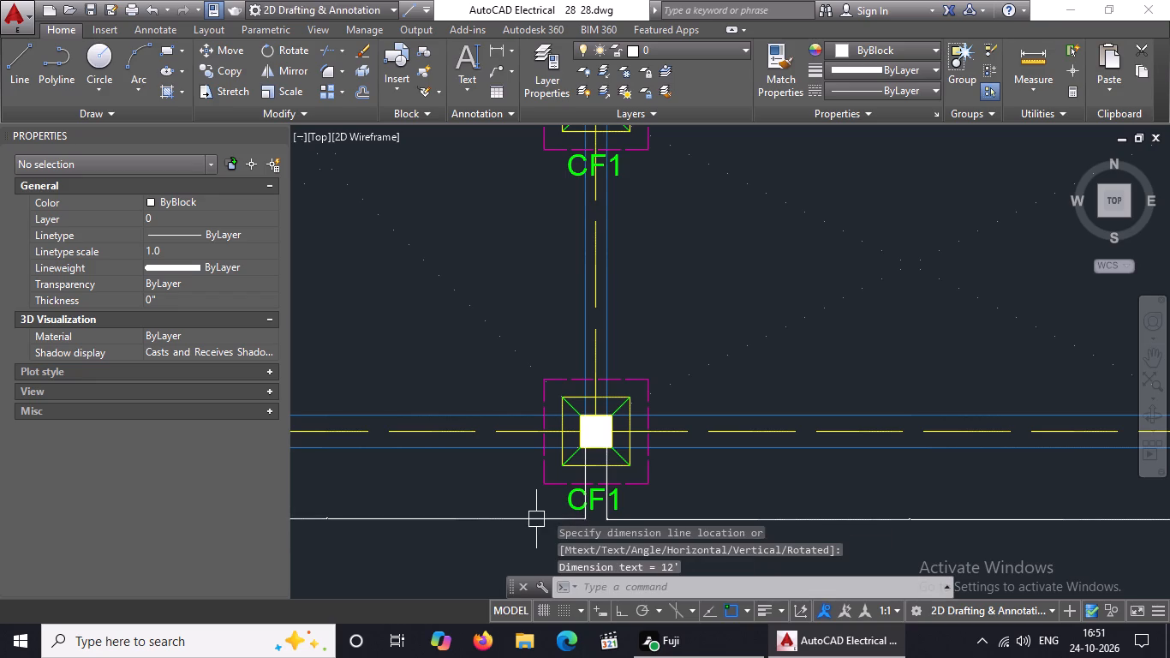
{"action": "scroll", "coordinate": [547, 517], "scroll_direction": "down", "scroll_amount": 3}
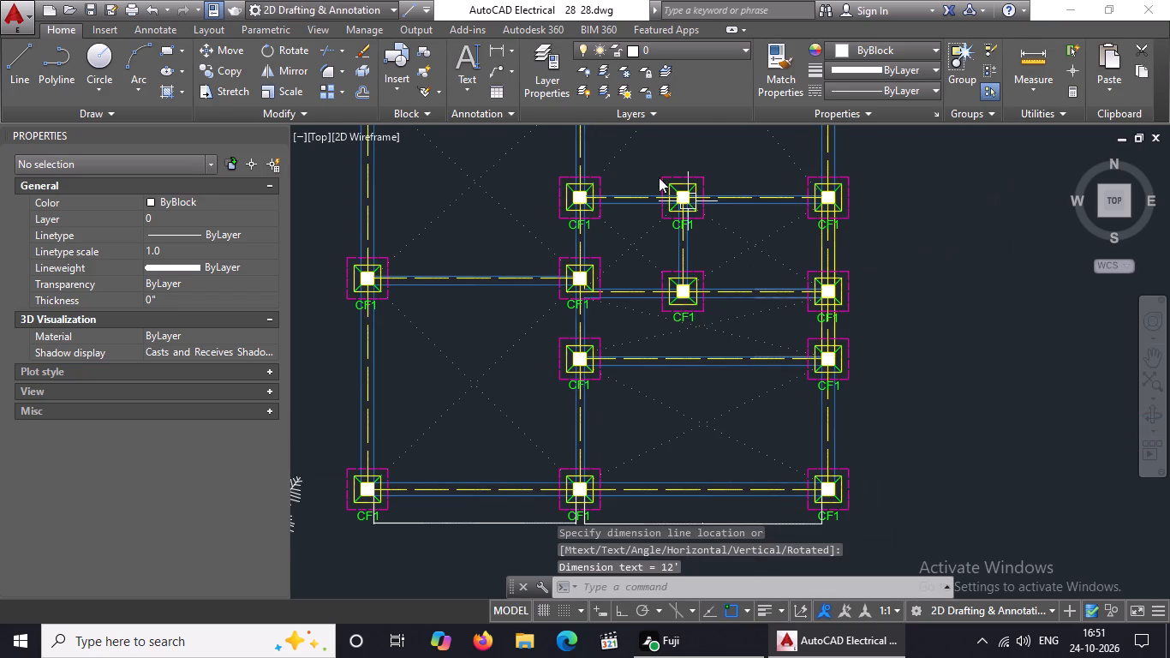
{"action": "key", "text": "Escape"}
Add a vertical linear dimension for the lower-right bay's depth between the beam faces, with its line just outside the right-hand CF1 columns.
{"action": "left_click", "coordinate": [497, 39]}
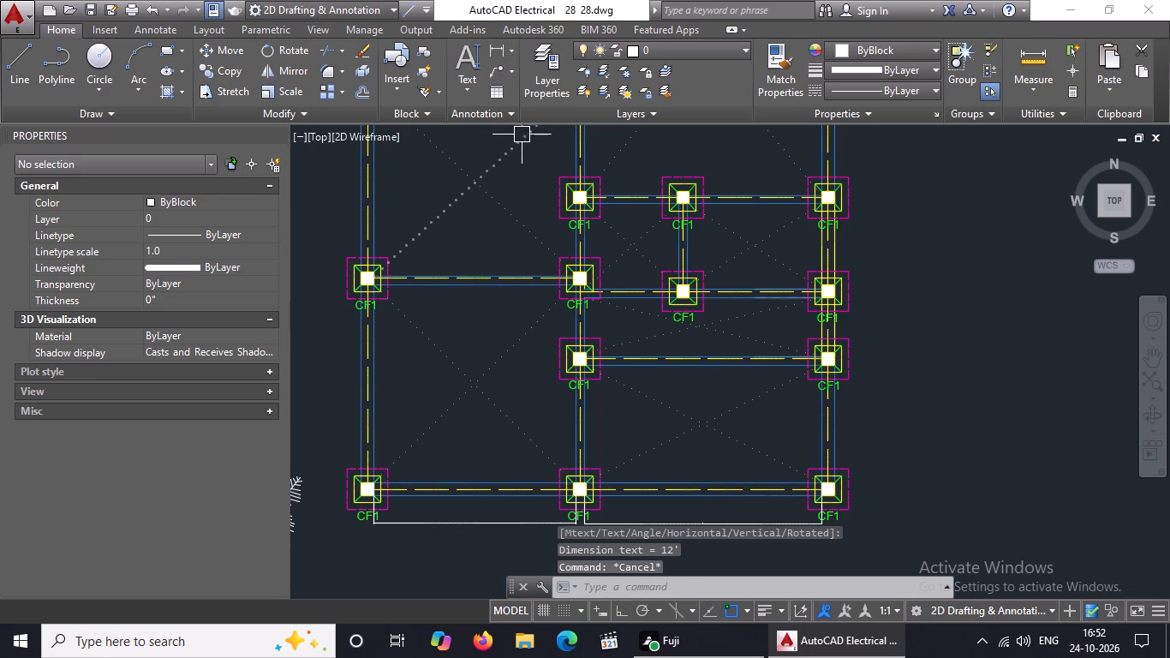
{"action": "left_click", "coordinate": [493, 52]}
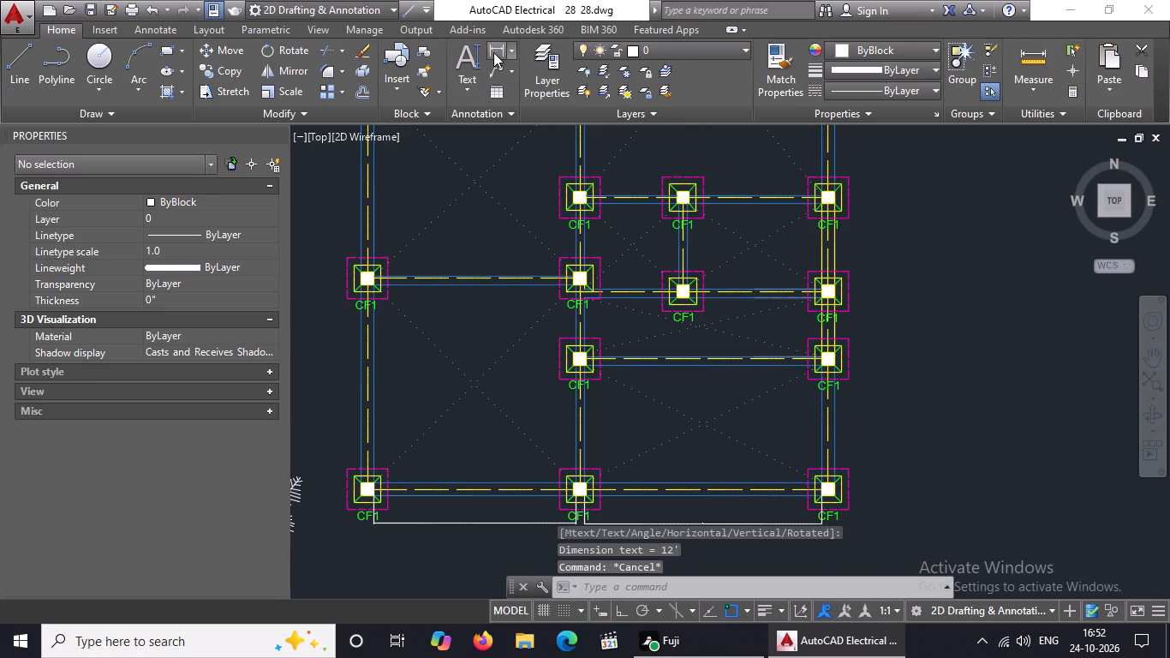
{"action": "scroll", "coordinate": [826, 488], "scroll_direction": "up", "scroll_amount": 5}
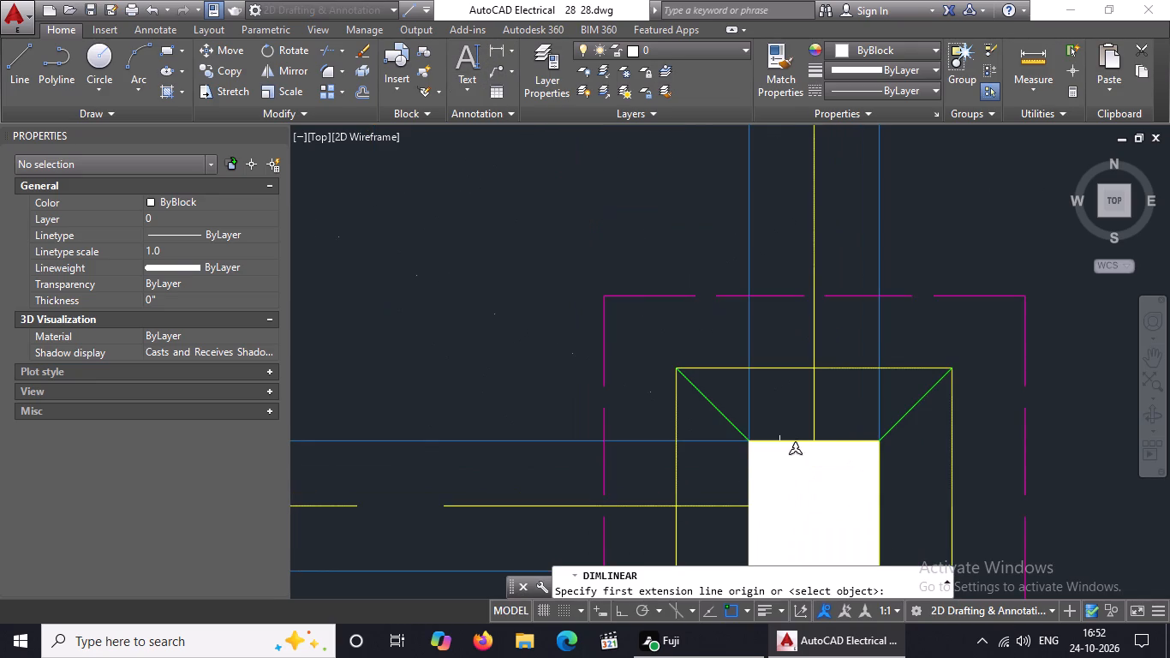
{"action": "left_click", "coordinate": [750, 439]}
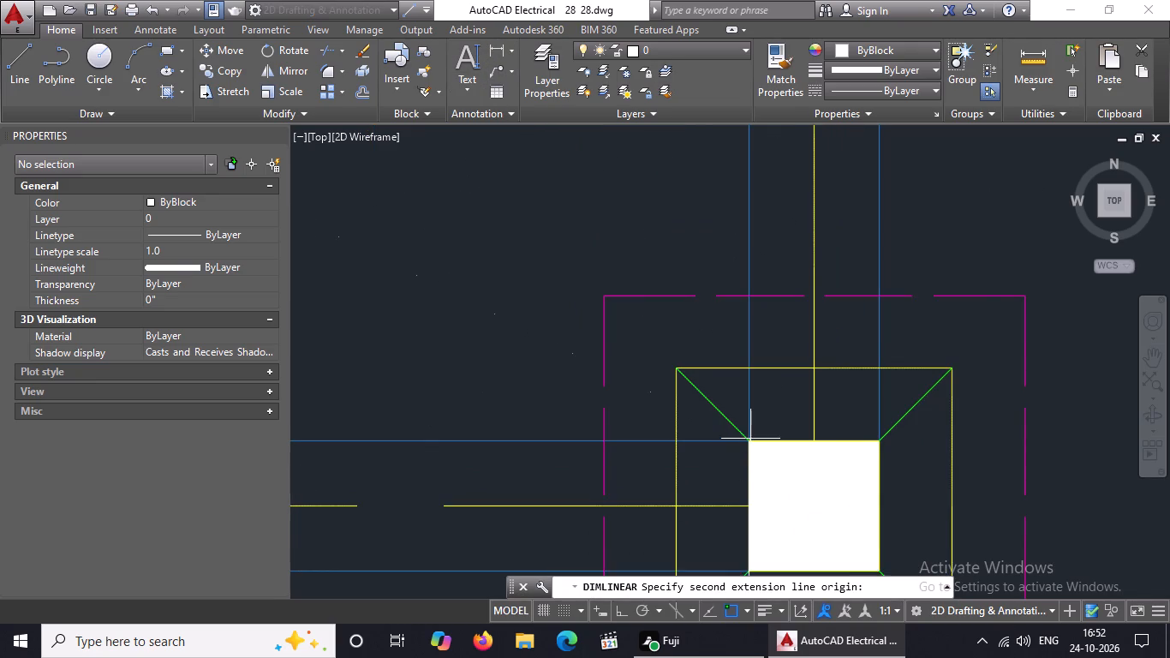
{"action": "scroll", "coordinate": [754, 433], "scroll_direction": "down", "scroll_amount": 3}
{"action": "middle_click_drag", "start_coordinate": [774, 272], "coordinate": [765, 320]}
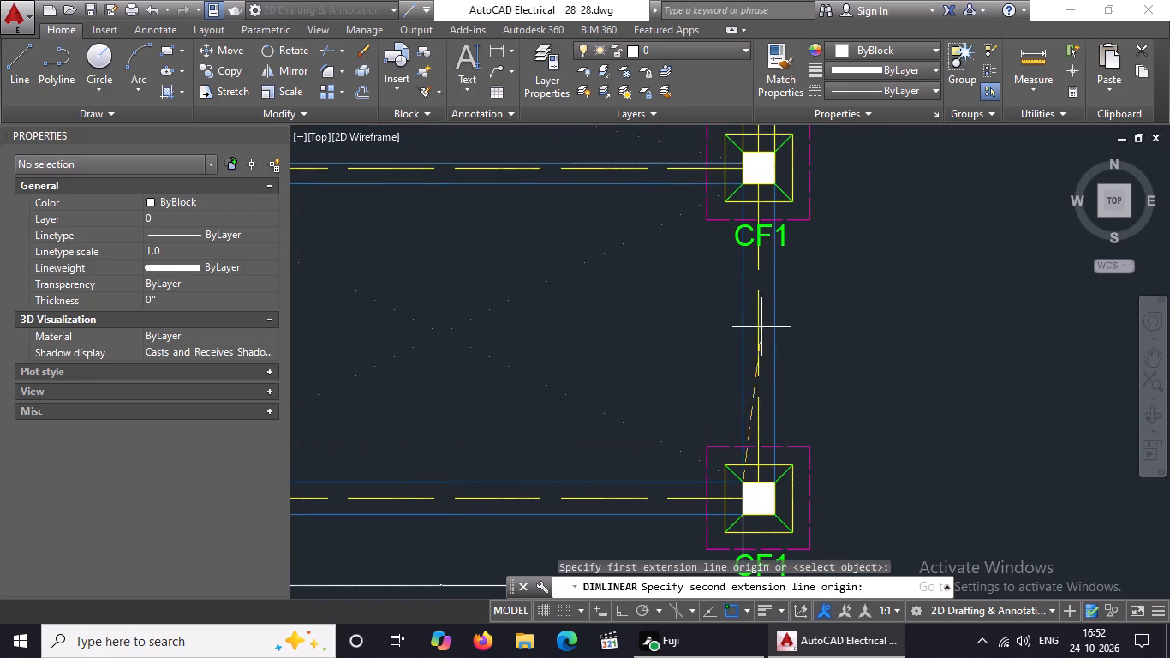
{"action": "scroll", "coordinate": [750, 182], "scroll_direction": "up", "scroll_amount": 2}
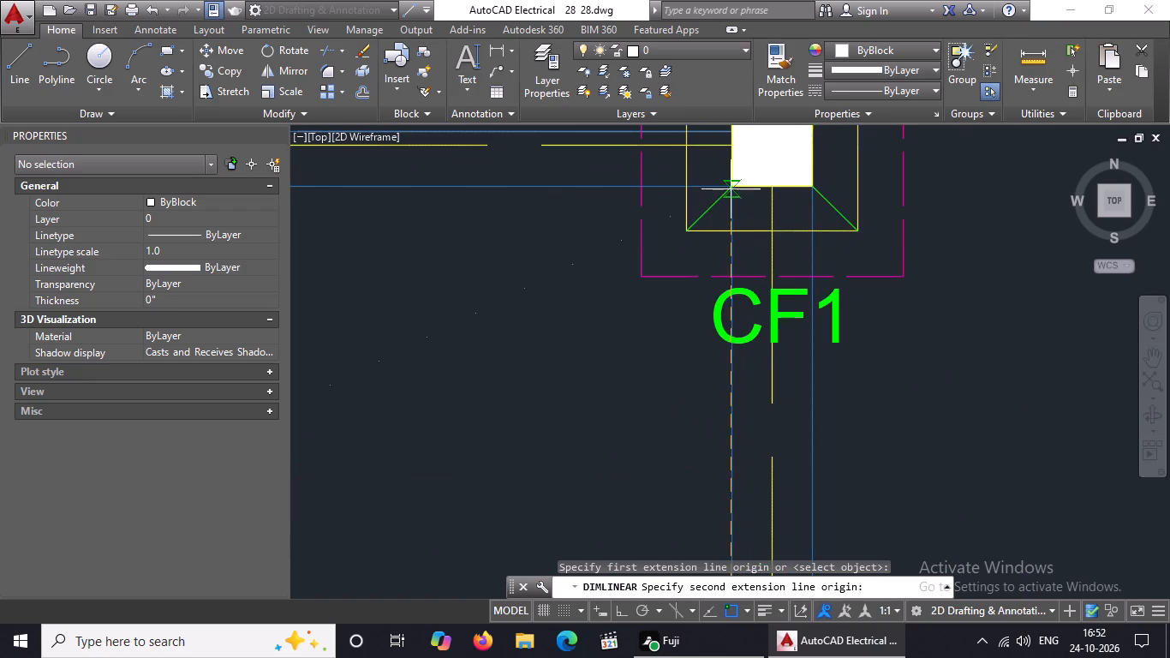
{"action": "left_click", "coordinate": [734, 185]}
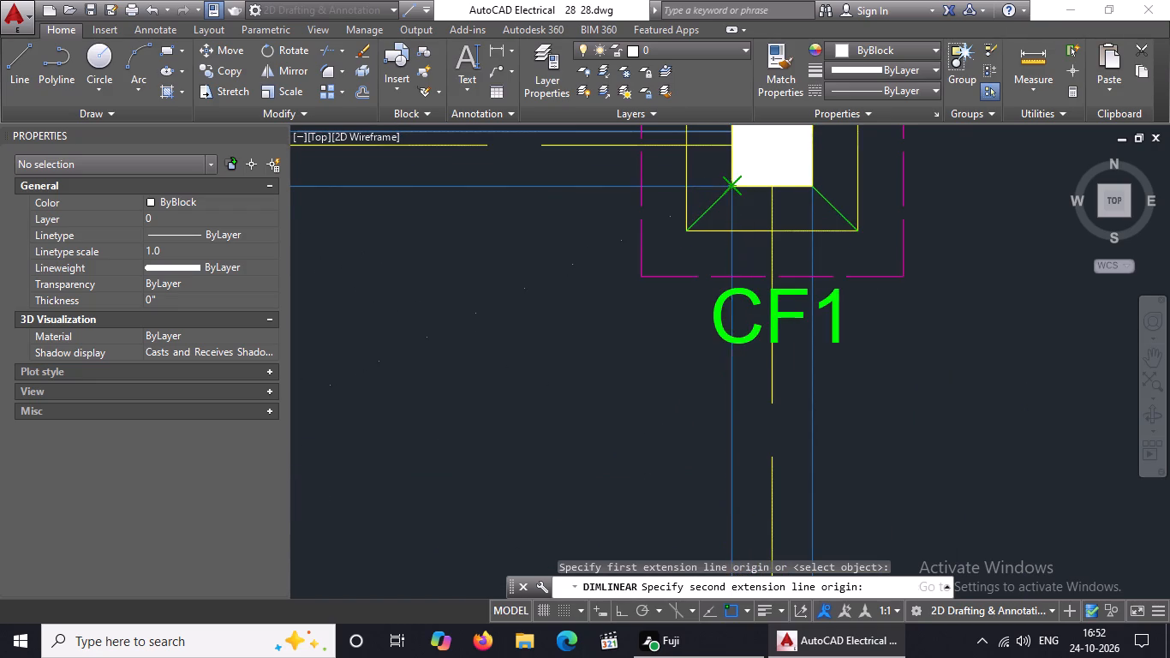
{"action": "scroll", "coordinate": [778, 194], "scroll_direction": "down", "scroll_amount": 4}
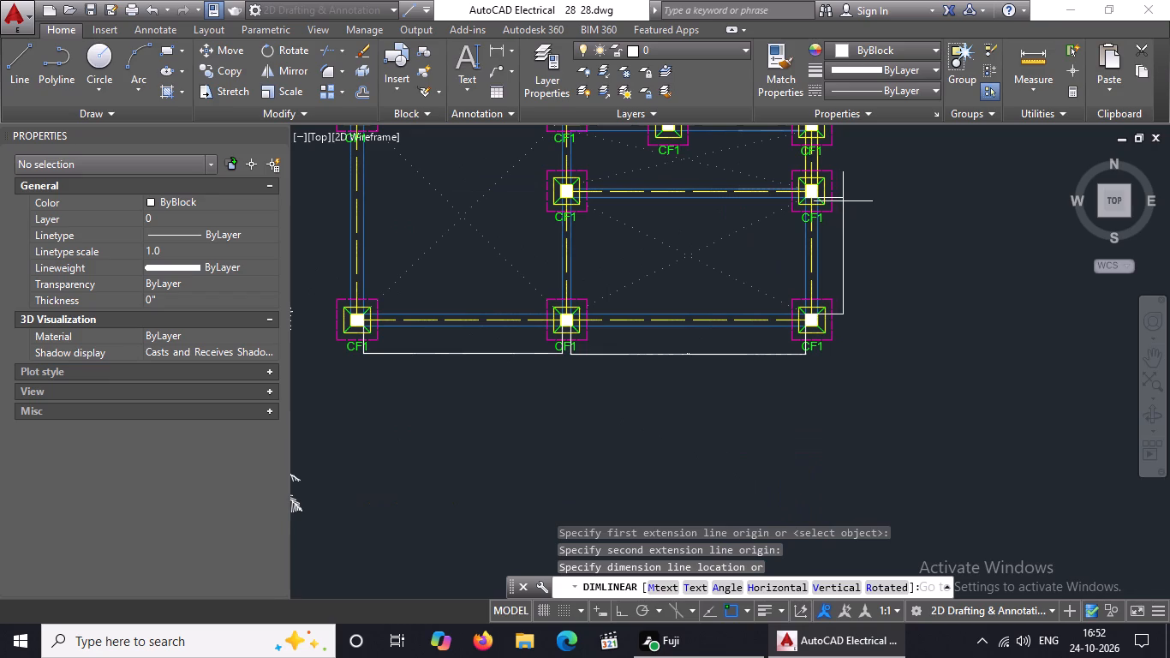
{"action": "left_click", "coordinate": [843, 201]}
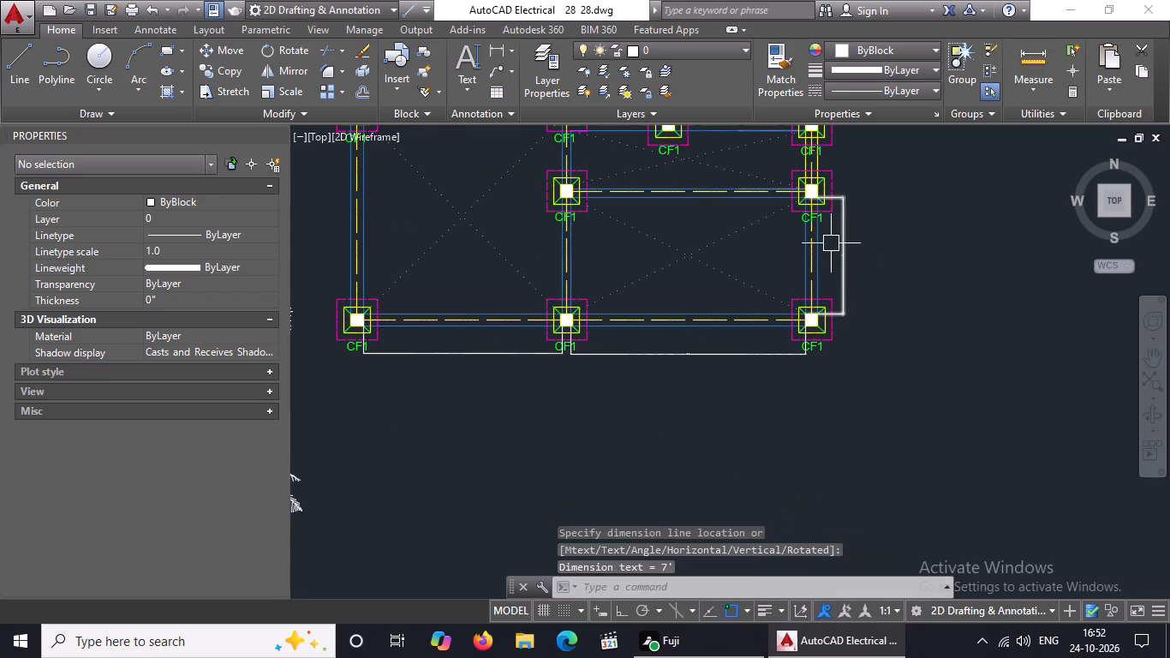
Add a vertical linear dimension for the narrow bay above the lower-right bay, between beam faces, its line aligned with the dimension below.
{"action": "scroll", "coordinate": [830, 234], "scroll_direction": "down", "scroll_amount": 1}
{"action": "middle_click_drag", "start_coordinate": [876, 196], "coordinate": [854, 327]}
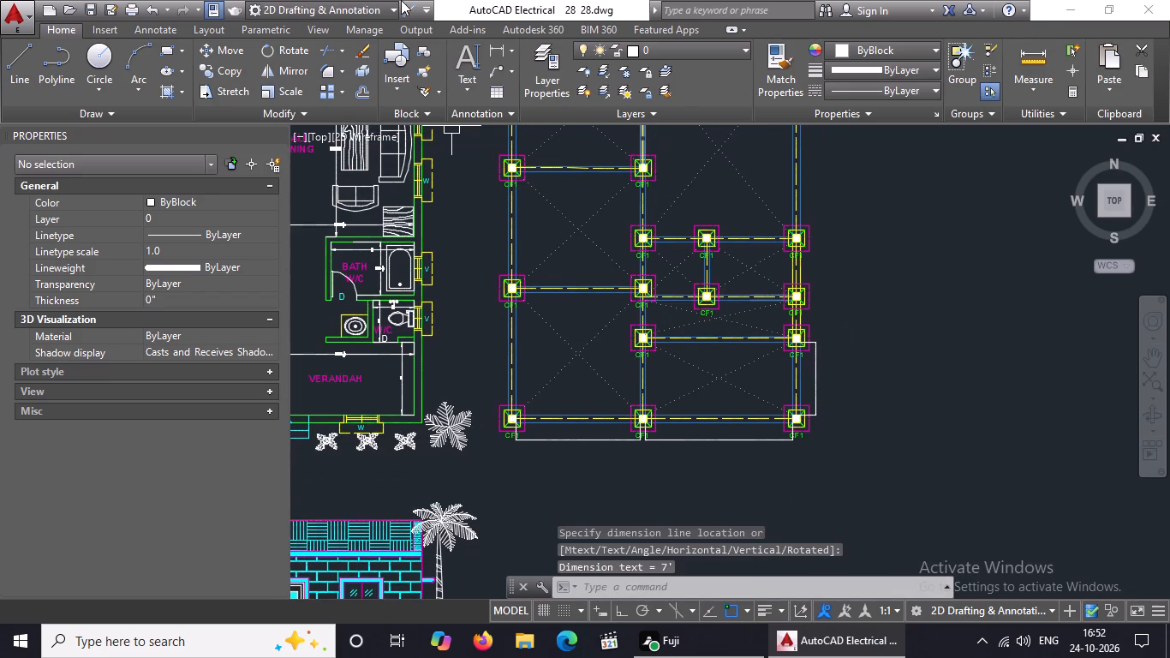
{"action": "left_click", "coordinate": [498, 45]}
{"action": "scroll", "coordinate": [817, 327], "scroll_direction": "up", "scroll_amount": 3}
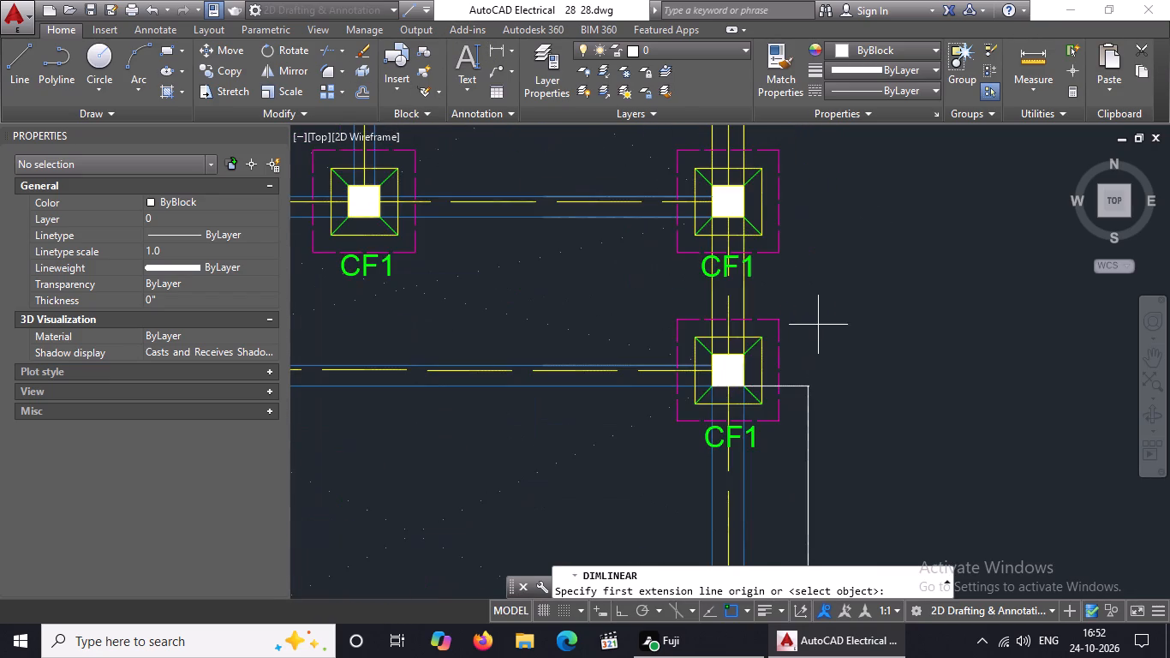
{"action": "scroll", "coordinate": [738, 358], "scroll_direction": "up", "scroll_amount": 2}
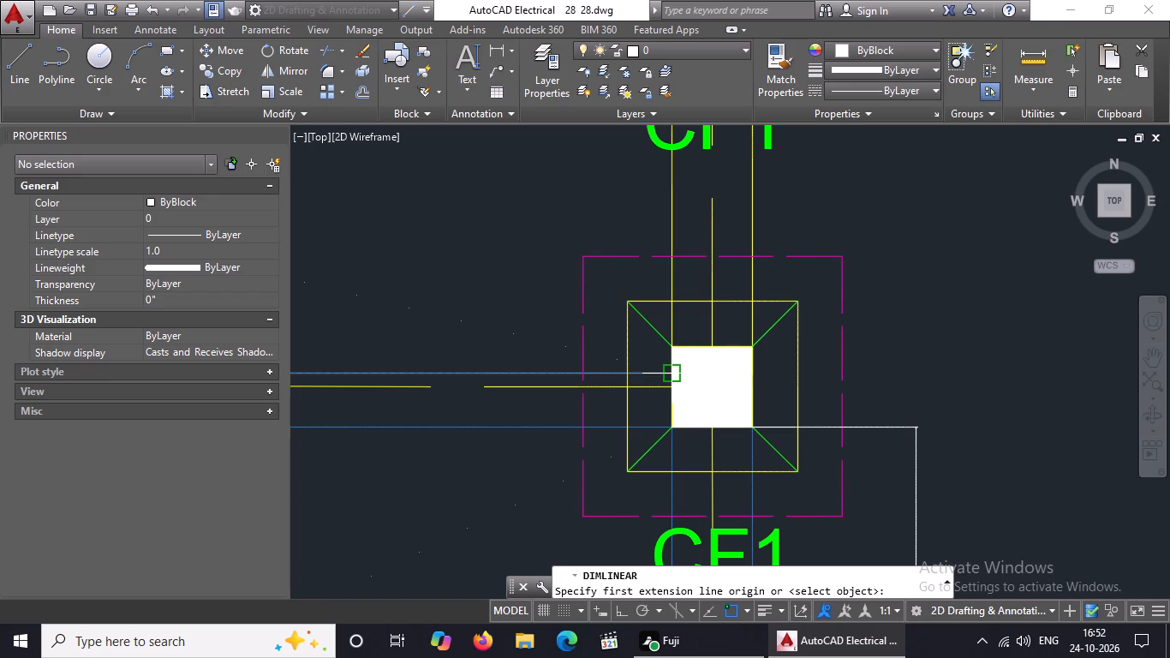
{"action": "left_click", "coordinate": [672, 372]}
{"action": "scroll", "coordinate": [680, 359], "scroll_direction": "down", "scroll_amount": 2}
{"action": "scroll", "coordinate": [682, 211], "scroll_direction": "up", "scroll_amount": 2}
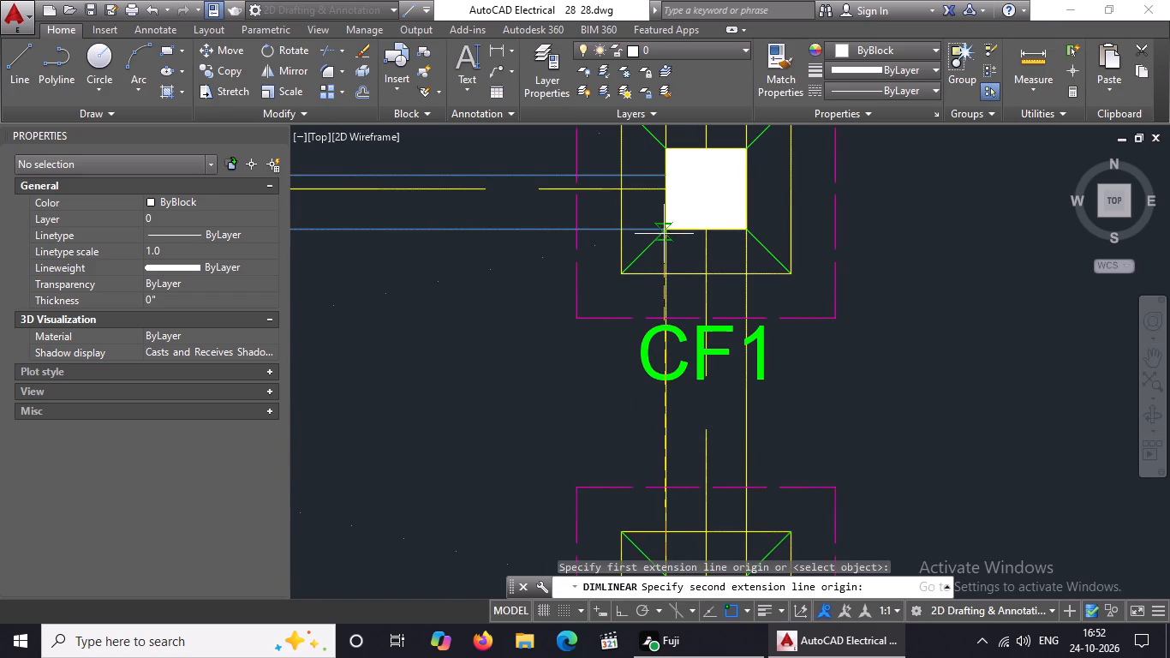
{"action": "left_click", "coordinate": [666, 225]}
{"action": "scroll", "coordinate": [773, 234], "scroll_direction": "down", "scroll_amount": 2}
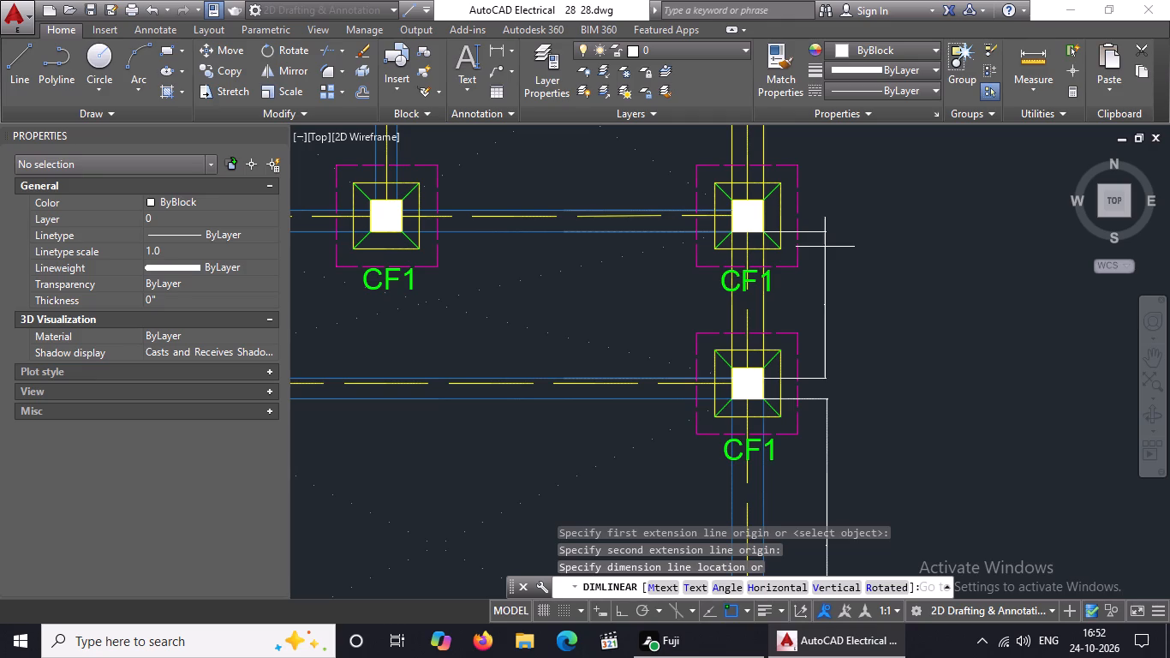
{"action": "left_click", "coordinate": [827, 245]}
Add a vertical linear dimension between beam faces for the small bay above the narrow one, continuing the dimension line outside the right-hand CF1 columns.
{"action": "scroll", "coordinate": [833, 242], "scroll_direction": "down", "scroll_amount": 4}
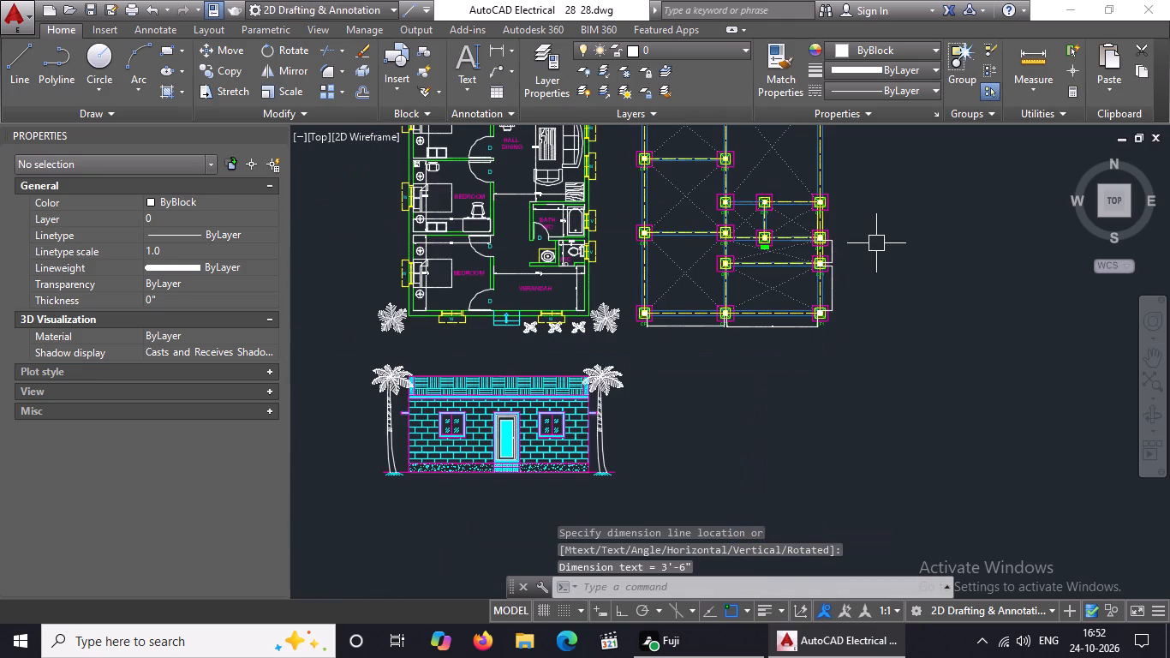
{"action": "left_click", "coordinate": [499, 56]}
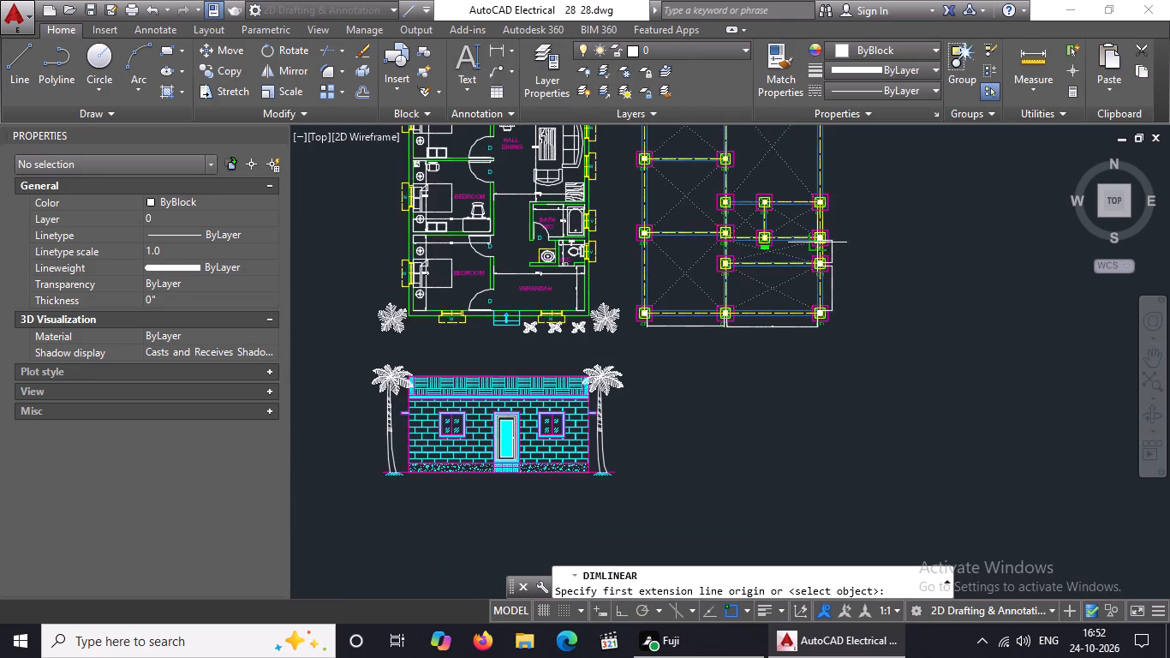
{"action": "middle_click_drag", "start_coordinate": [845, 192], "coordinate": [811, 312]}
{"action": "scroll", "coordinate": [794, 362], "scroll_direction": "up", "scroll_amount": 4}
{"action": "scroll", "coordinate": [725, 304], "scroll_direction": "up", "scroll_amount": 2}
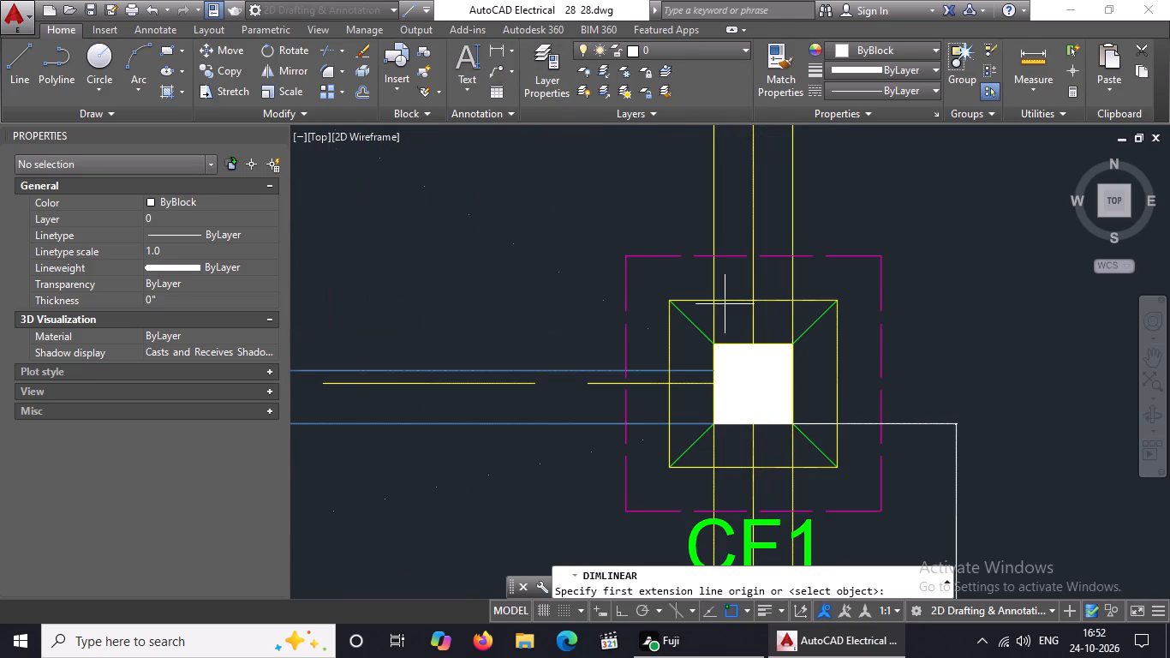
{"action": "left_click", "coordinate": [713, 369]}
{"action": "scroll", "coordinate": [717, 356], "scroll_direction": "down", "scroll_amount": 2}
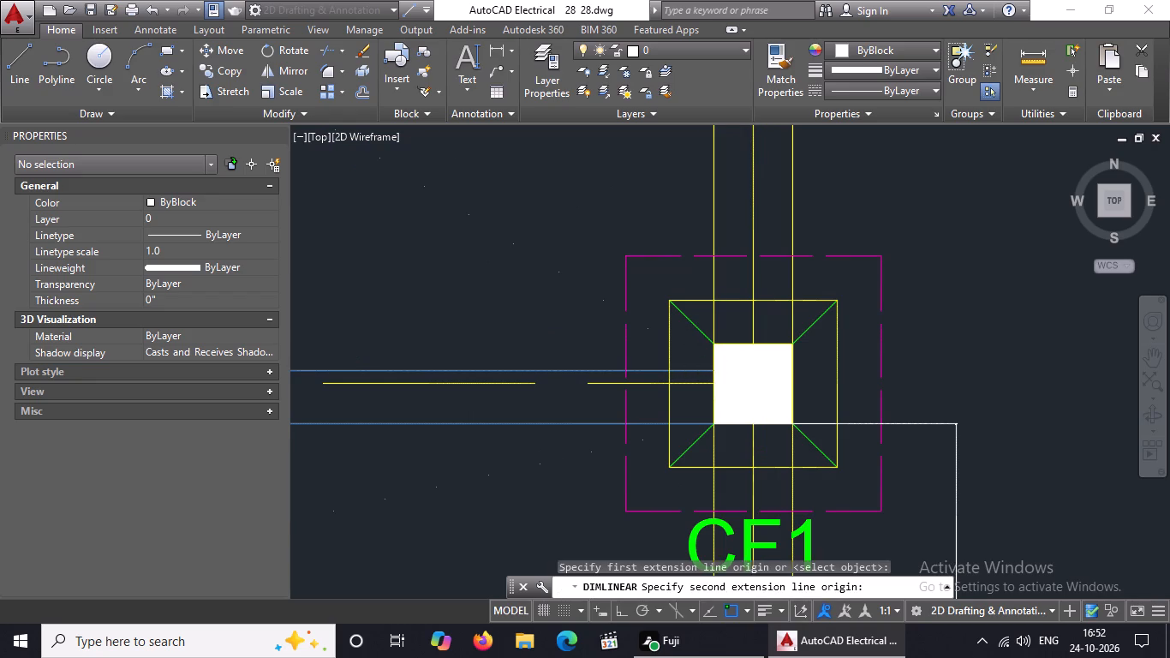
{"action": "scroll", "coordinate": [717, 356], "scroll_direction": "down", "scroll_amount": 2}
{"action": "scroll", "coordinate": [710, 280], "scroll_direction": "up", "scroll_amount": 4}
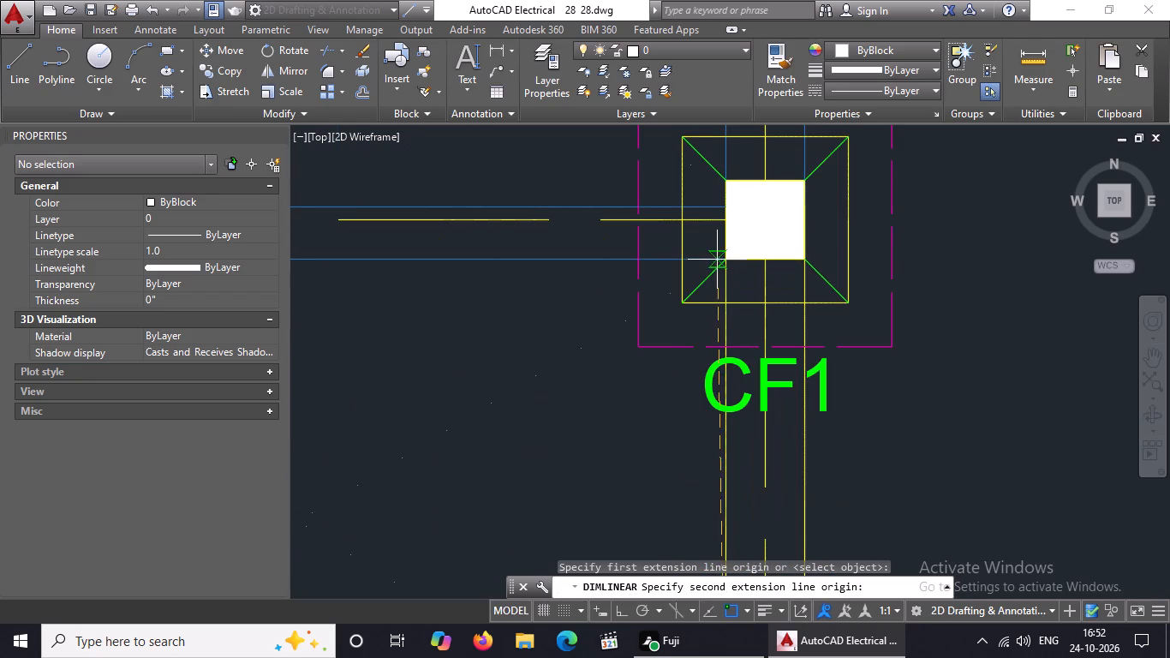
{"action": "left_click", "coordinate": [725, 262]}
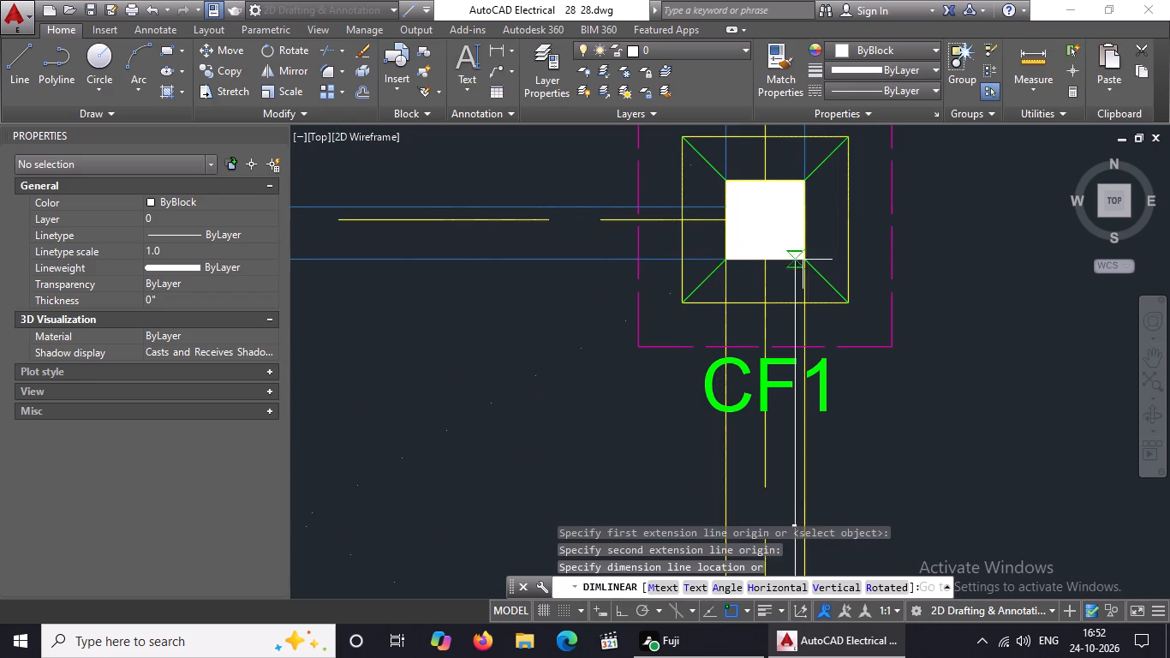
{"action": "scroll", "coordinate": [817, 259], "scroll_direction": "down", "scroll_amount": 3}
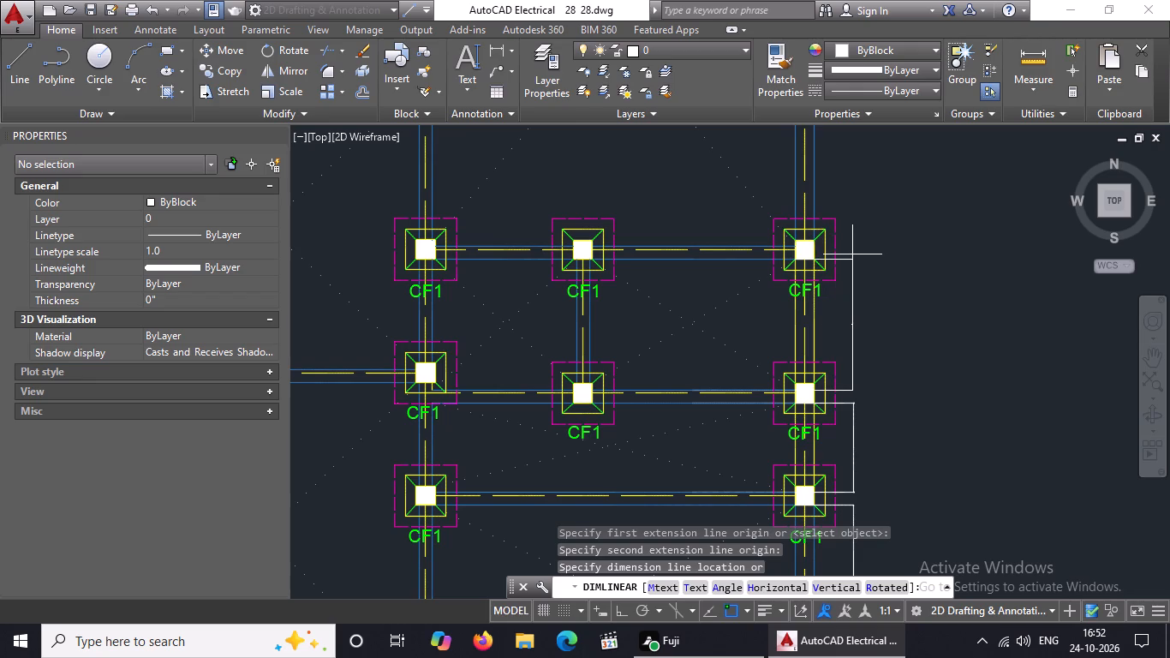
{"action": "left_click", "coordinate": [852, 254]}
Add a vertical linear dimension for the tall right-hand bay between its beam faces, its line aligned with the dimensions below it.
{"action": "scroll", "coordinate": [852, 254], "scroll_direction": "down", "scroll_amount": 2}
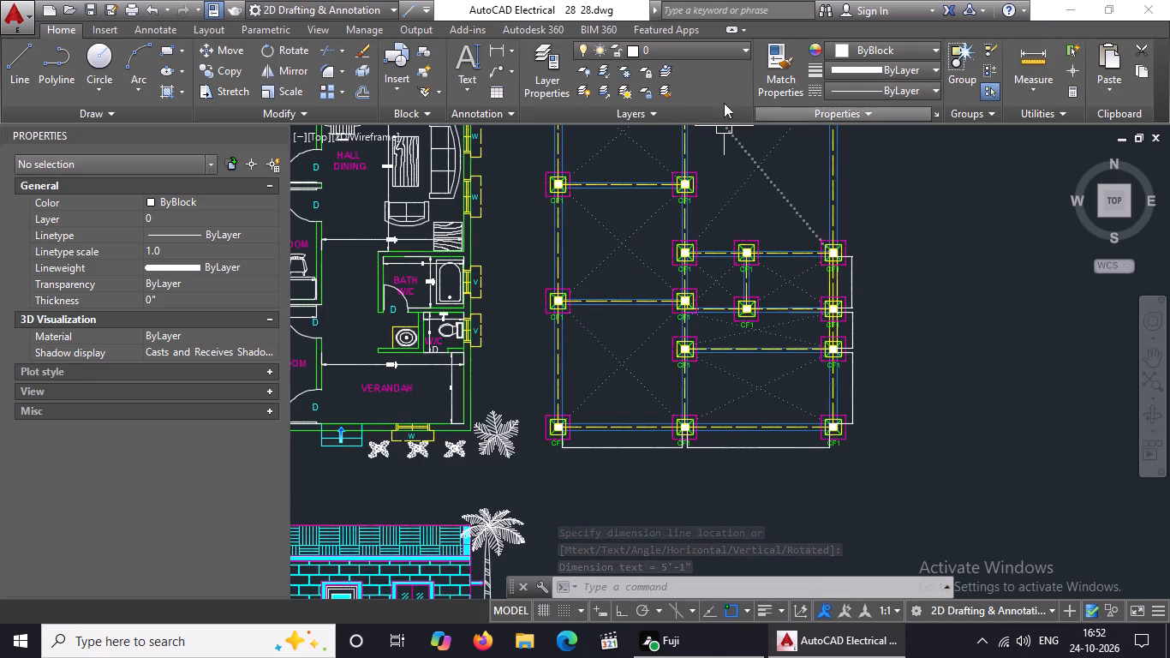
{"action": "left_click", "coordinate": [494, 45]}
{"action": "scroll", "coordinate": [779, 330], "scroll_direction": "down", "scroll_amount": 2}
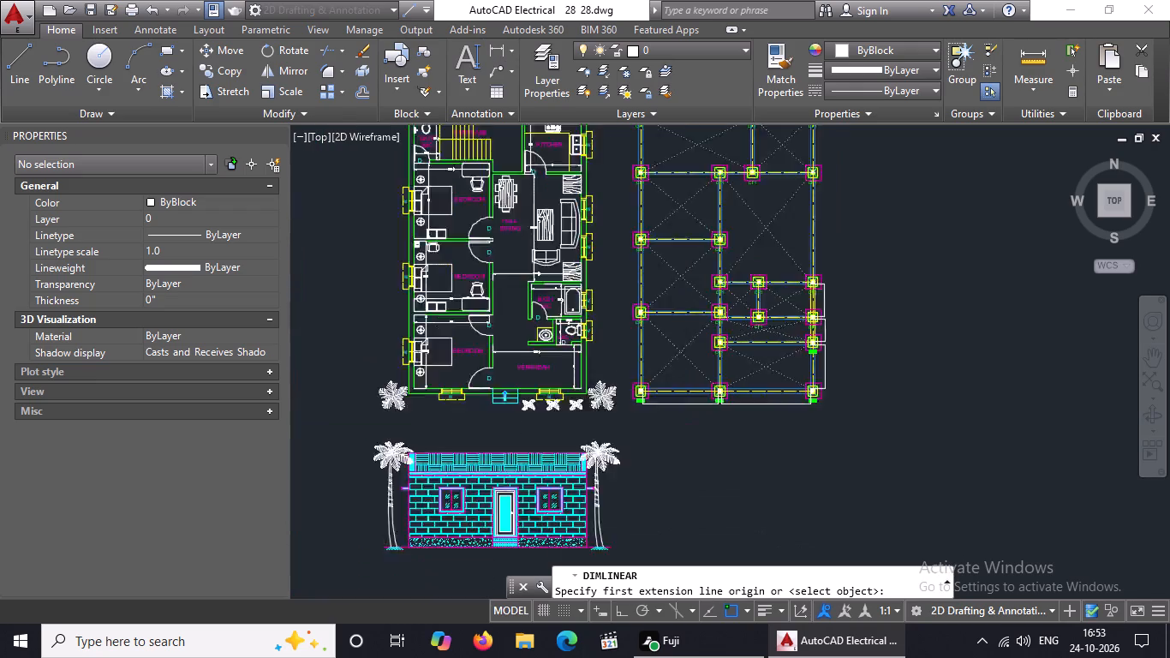
{"action": "scroll", "coordinate": [805, 231], "scroll_direction": "up", "scroll_amount": 3}
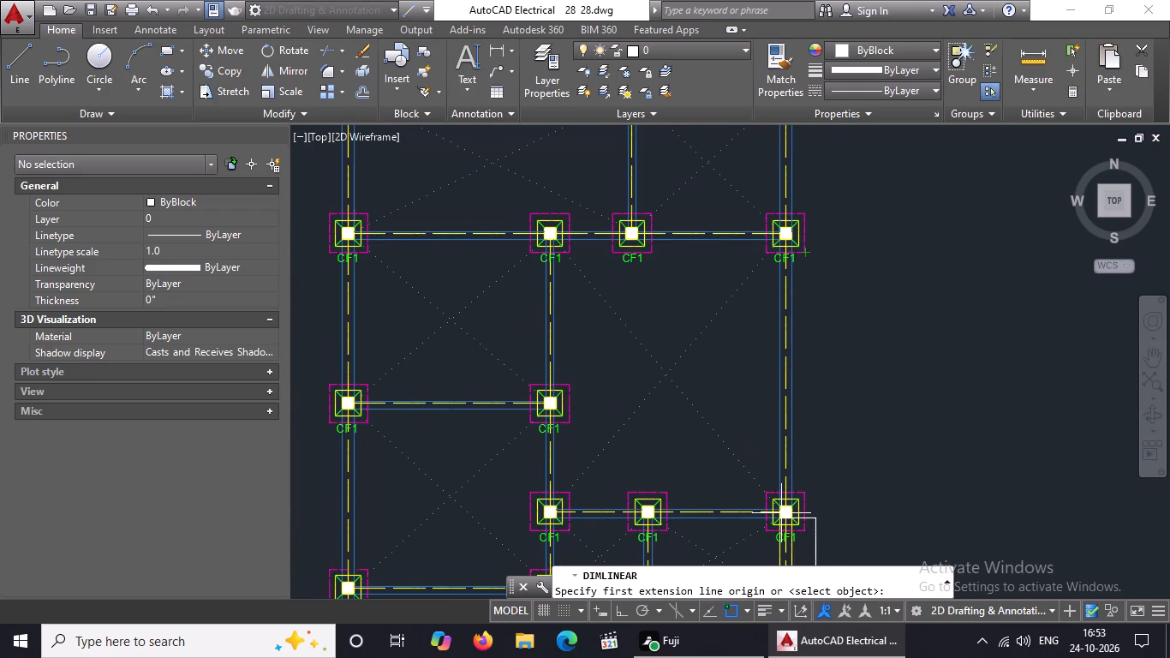
{"action": "scroll", "coordinate": [794, 500], "scroll_direction": "up", "scroll_amount": 3}
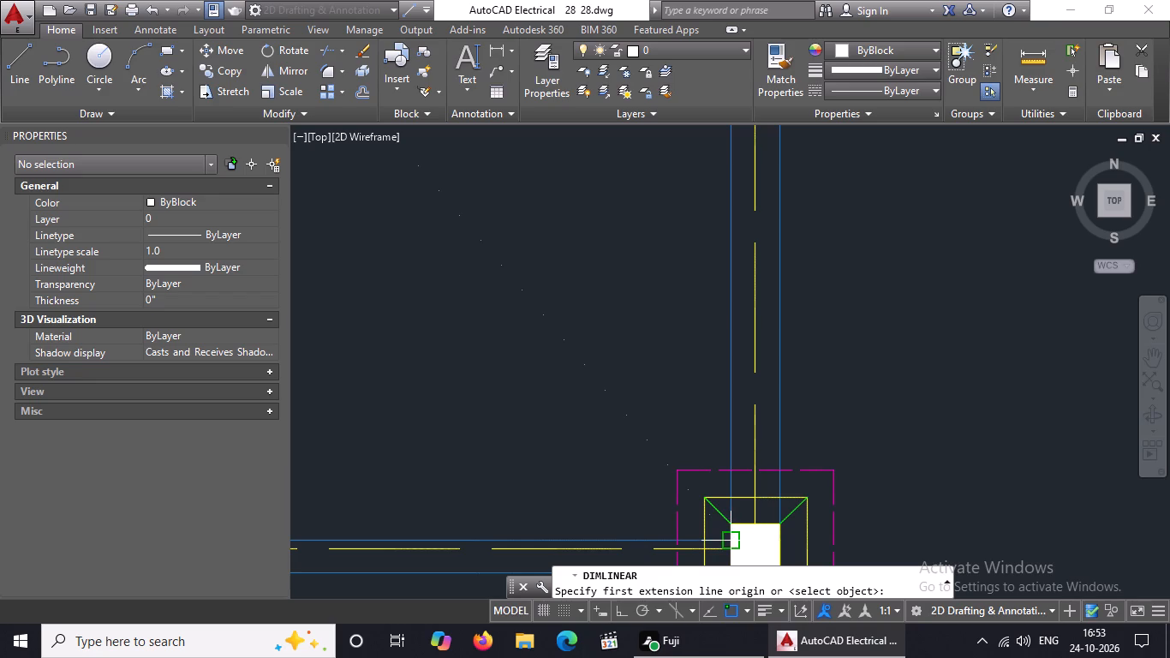
{"action": "left_click", "coordinate": [727, 540]}
{"action": "scroll", "coordinate": [729, 488], "scroll_direction": "down", "scroll_amount": 3}
{"action": "scroll", "coordinate": [731, 228], "scroll_direction": "up", "scroll_amount": 3}
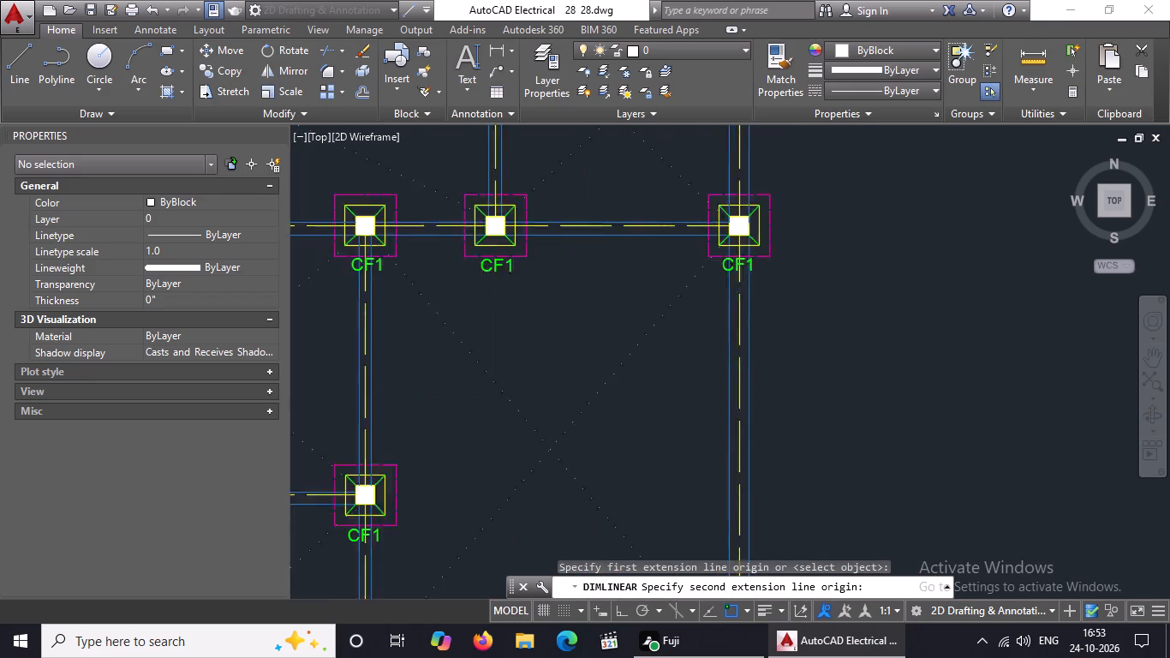
{"action": "scroll", "coordinate": [717, 245], "scroll_direction": "up", "scroll_amount": 2}
{"action": "left_click", "coordinate": [743, 233]}
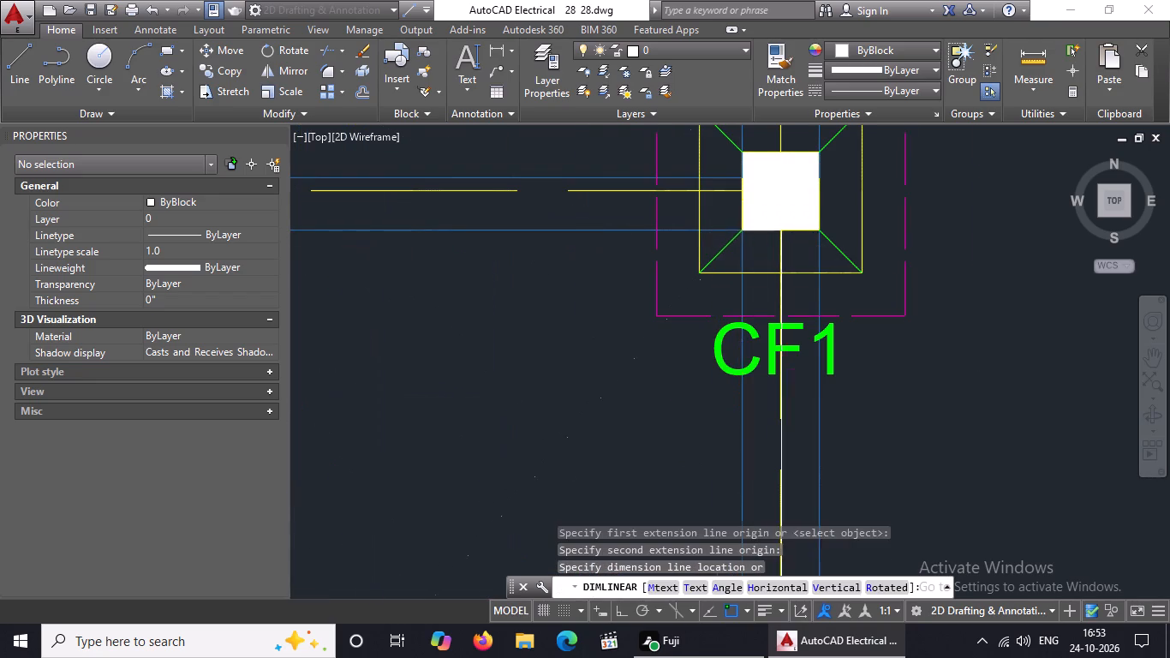
{"action": "scroll", "coordinate": [783, 224], "scroll_direction": "up", "scroll_amount": 1}
{"action": "scroll", "coordinate": [783, 224], "scroll_direction": "down", "scroll_amount": 6}
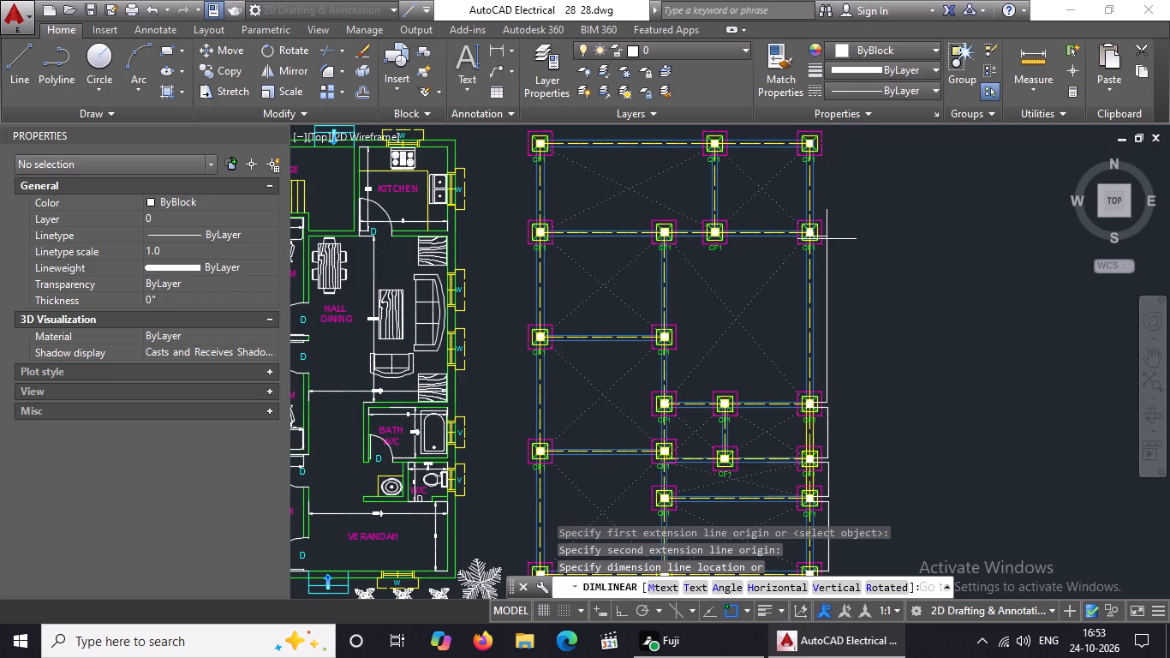
{"action": "left_click", "coordinate": [826, 240]}
{"action": "scroll", "coordinate": [826, 240], "scroll_direction": "down", "scroll_amount": 4}
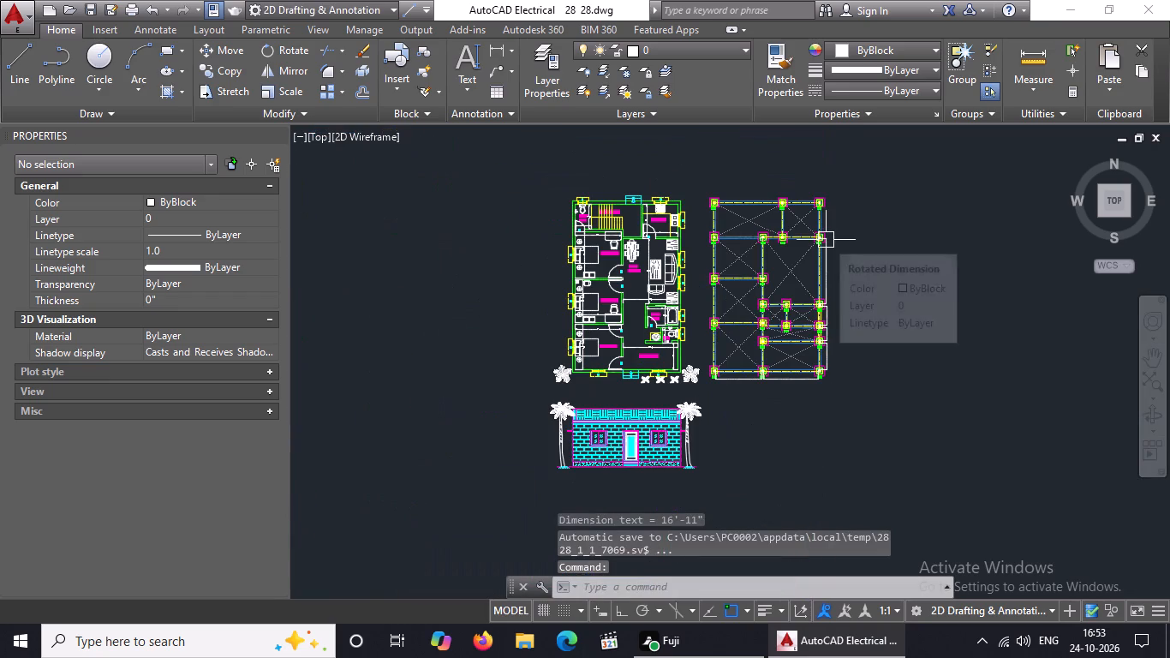
{"action": "scroll", "coordinate": [826, 240], "scroll_direction": "down", "scroll_amount": 2}
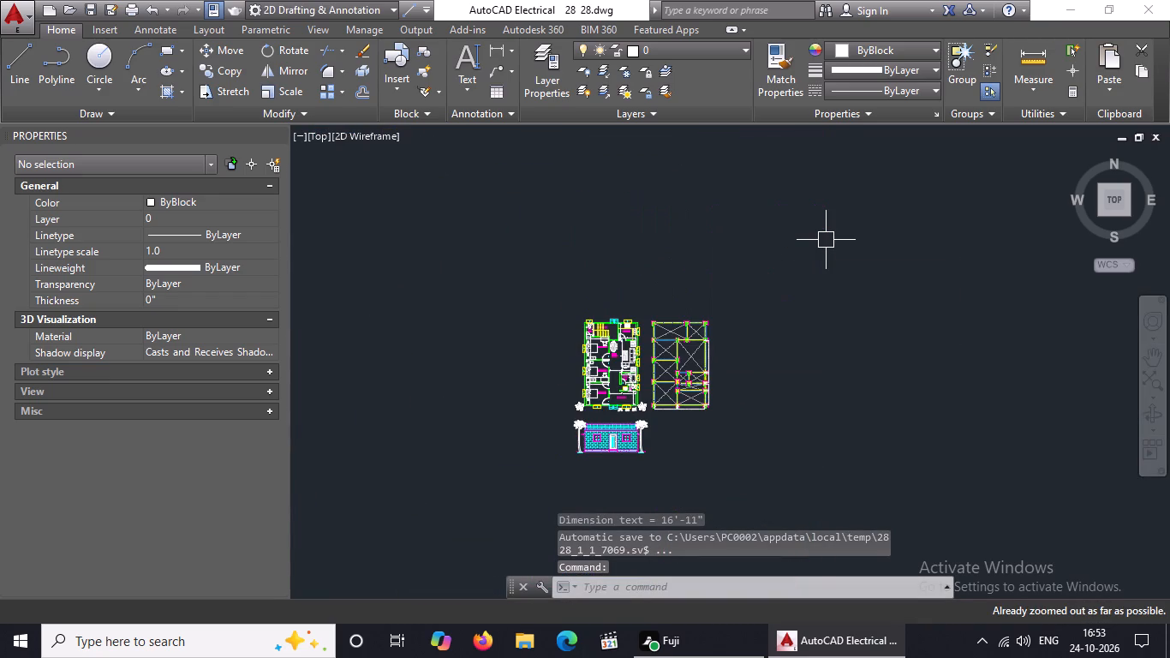
{"action": "key", "text": "Escape"}
Add a vertical linear dimension for the top-right bay's depth between the beam faces, in line with the other right-side dimensions.
{"action": "scroll", "coordinate": [733, 322], "scroll_direction": "up", "scroll_amount": 3}
{"action": "scroll", "coordinate": [568, 398], "scroll_direction": "up", "scroll_amount": 2}
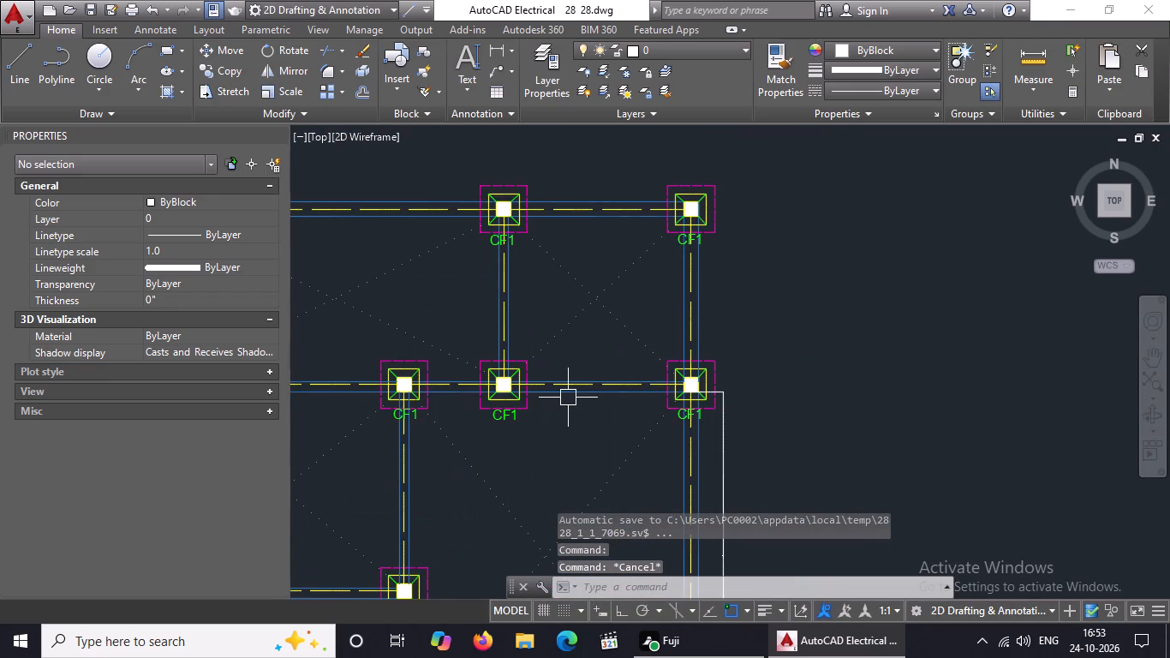
{"action": "type", "text": "DIMLIN"}
{"action": "key", "text": "Return"}
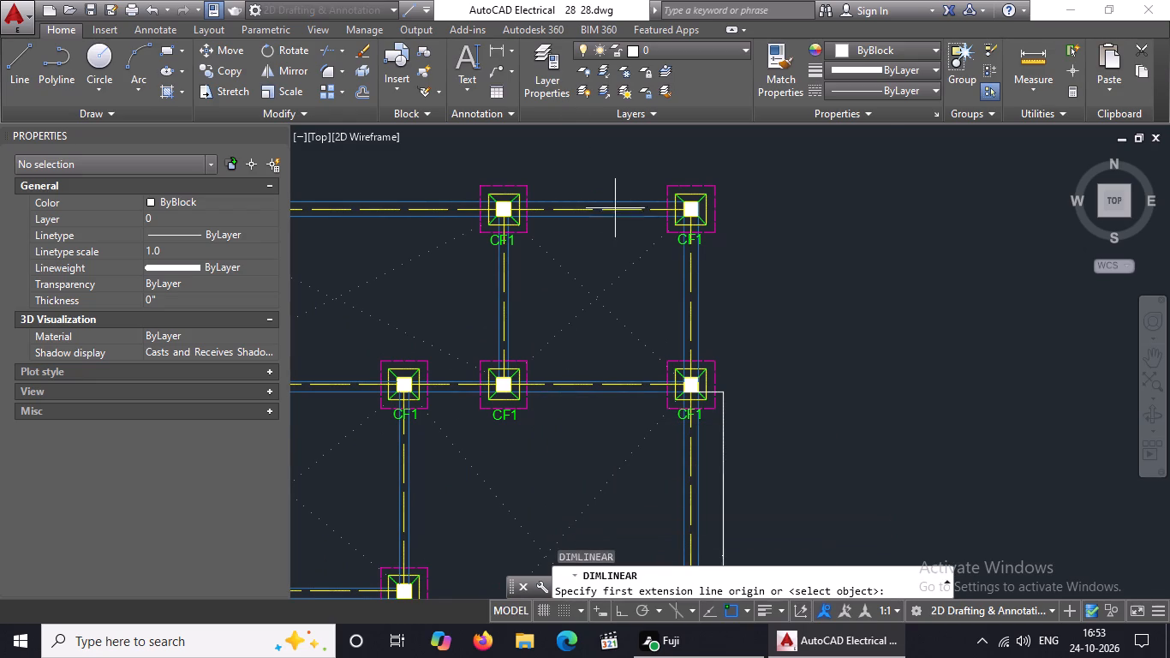
{"action": "scroll", "coordinate": [644, 215], "scroll_direction": "up", "scroll_amount": 3}
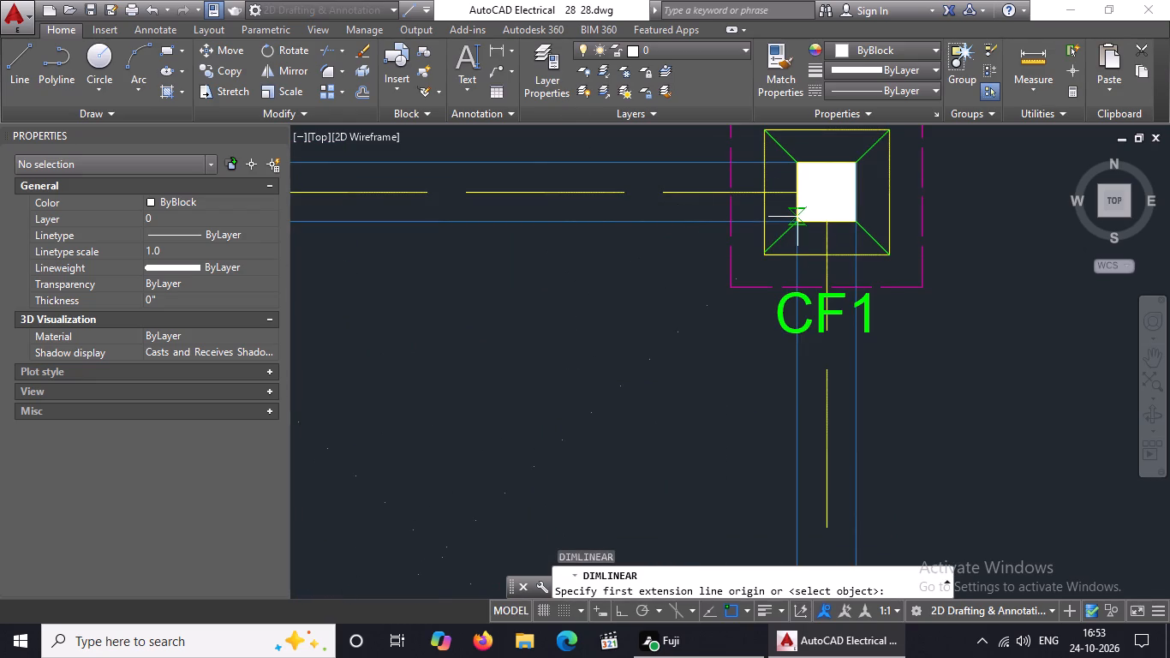
{"action": "left_click", "coordinate": [797, 224]}
{"action": "scroll", "coordinate": [799, 224], "scroll_direction": "down", "scroll_amount": 3}
{"action": "scroll", "coordinate": [795, 392], "scroll_direction": "up", "scroll_amount": 3}
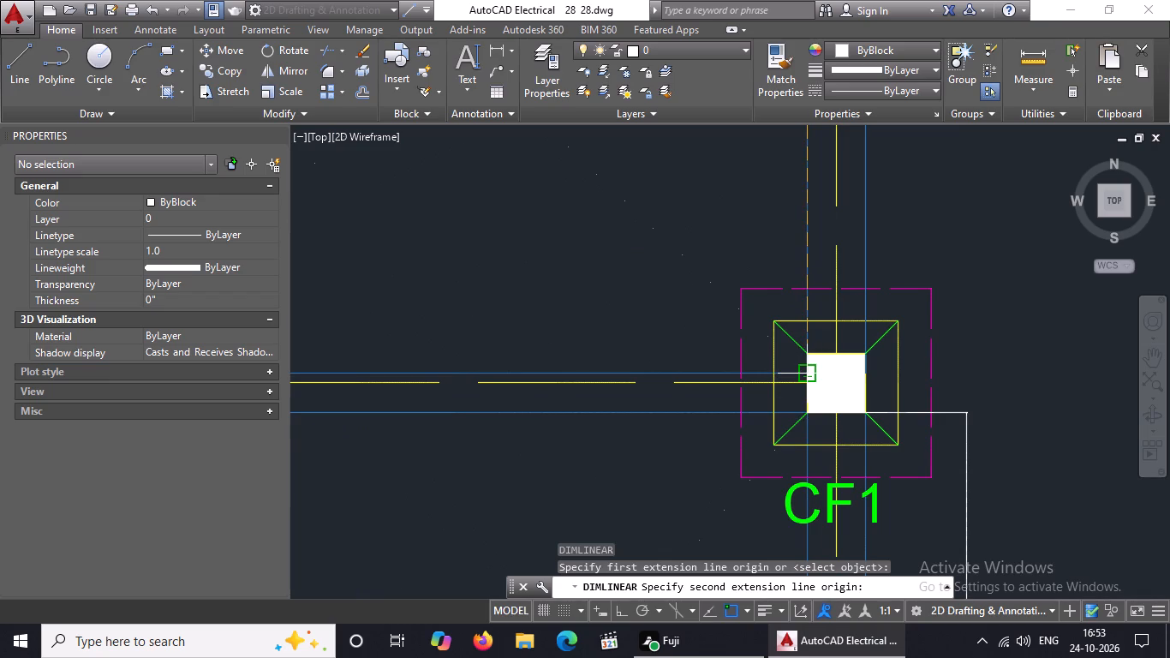
{"action": "left_click", "coordinate": [809, 372]}
{"action": "scroll", "coordinate": [824, 365], "scroll_direction": "down", "scroll_amount": 3}
{"action": "scroll", "coordinate": [854, 363], "scroll_direction": "up", "scroll_amount": 3}
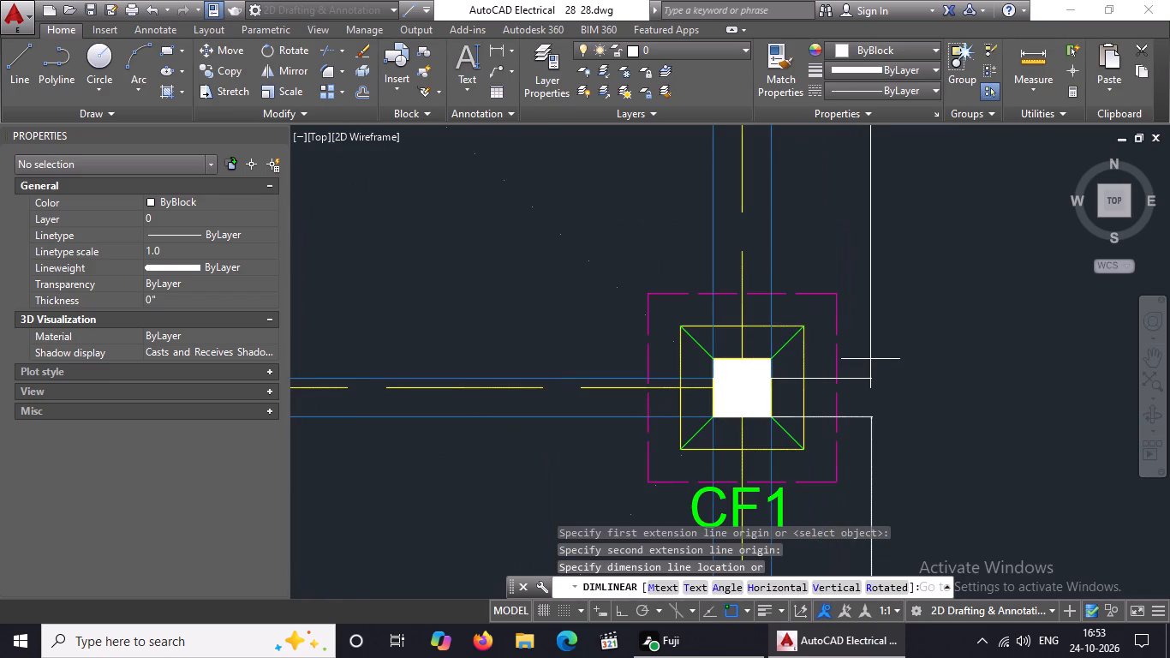
{"action": "left_click", "coordinate": [870, 359]}
{"action": "scroll", "coordinate": [878, 366], "scroll_direction": "down", "scroll_amount": 6}
{"action": "key", "text": "Escape"}
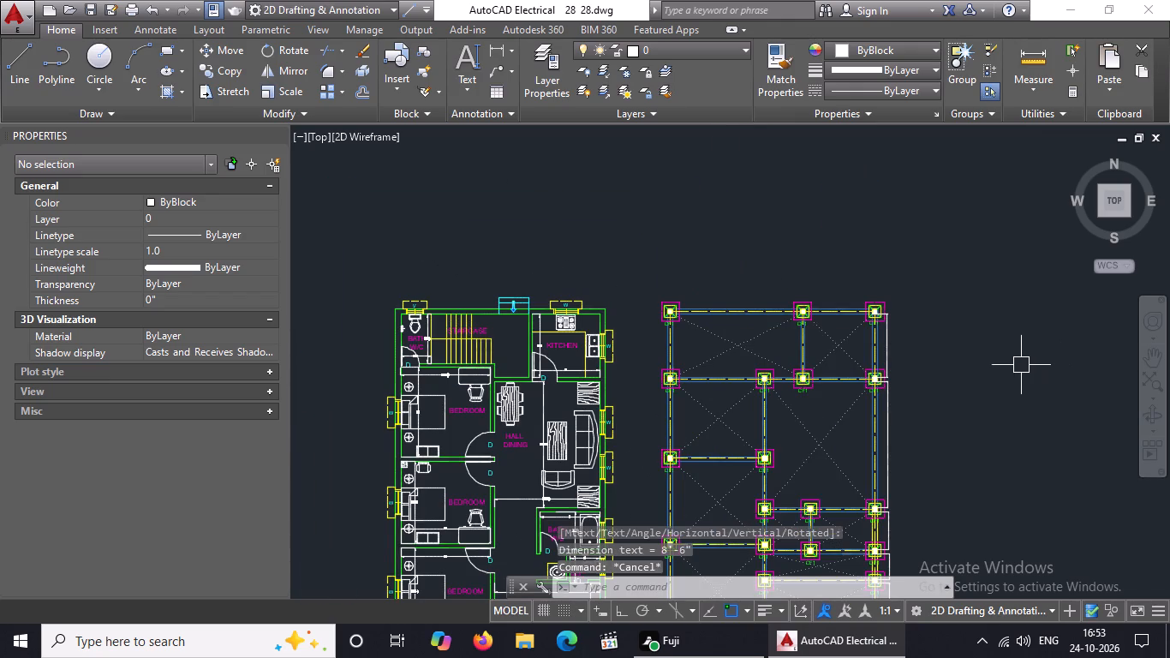
Add a horizontal linear dimension across the top-right bay between the inner beam faces, with its line just above the top CF1 columns.
{"action": "type", "text": "DIMLIN"}
{"action": "key", "text": "Return"}
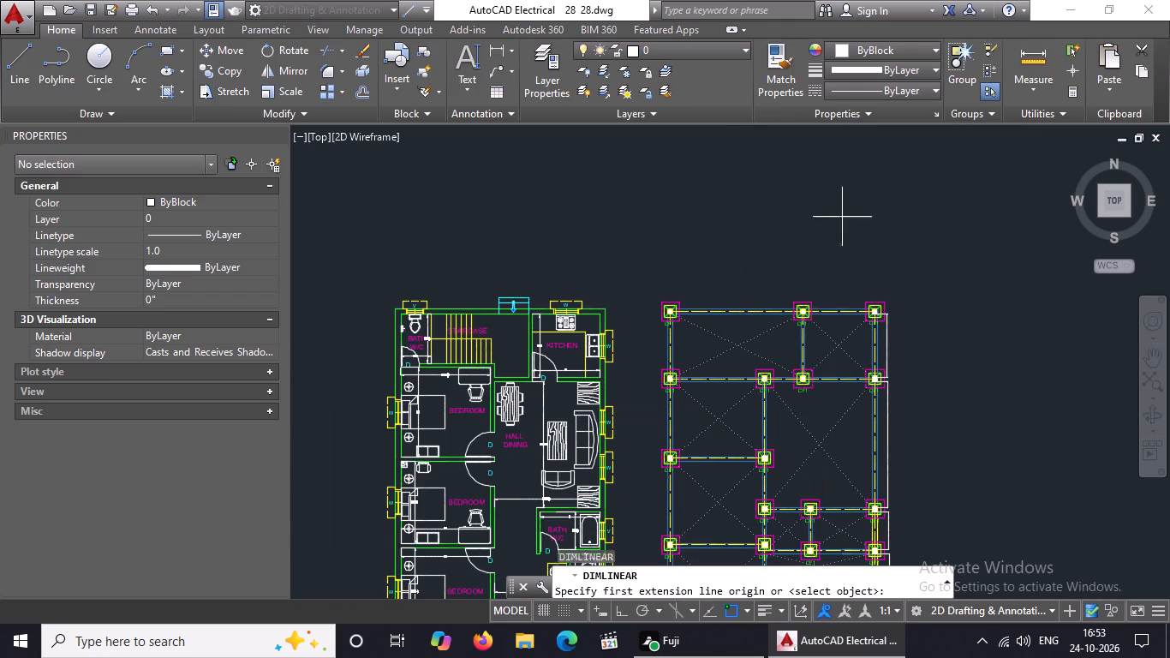
{"action": "scroll", "coordinate": [863, 295], "scroll_direction": "up", "scroll_amount": 3}
{"action": "scroll", "coordinate": [636, 358], "scroll_direction": "up", "scroll_amount": 2}
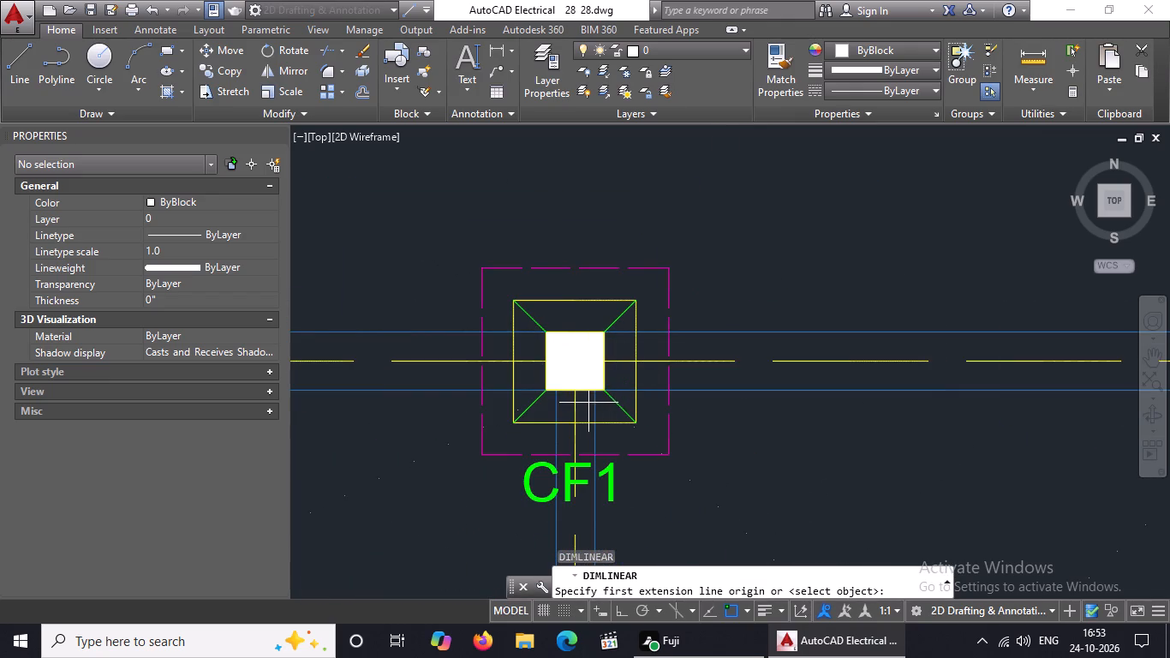
{"action": "left_click", "coordinate": [593, 392]}
{"action": "scroll", "coordinate": [635, 391], "scroll_direction": "down", "scroll_amount": 4}
{"action": "scroll", "coordinate": [749, 386], "scroll_direction": "up", "scroll_amount": 2}
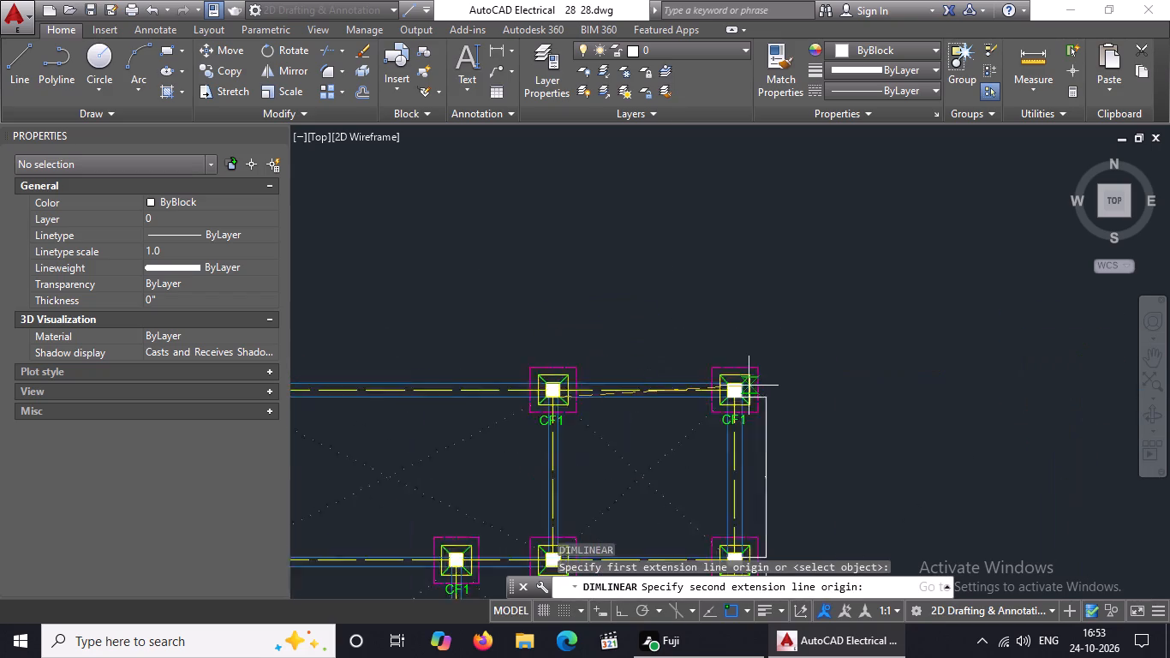
{"action": "scroll", "coordinate": [749, 386], "scroll_direction": "up", "scroll_amount": 2}
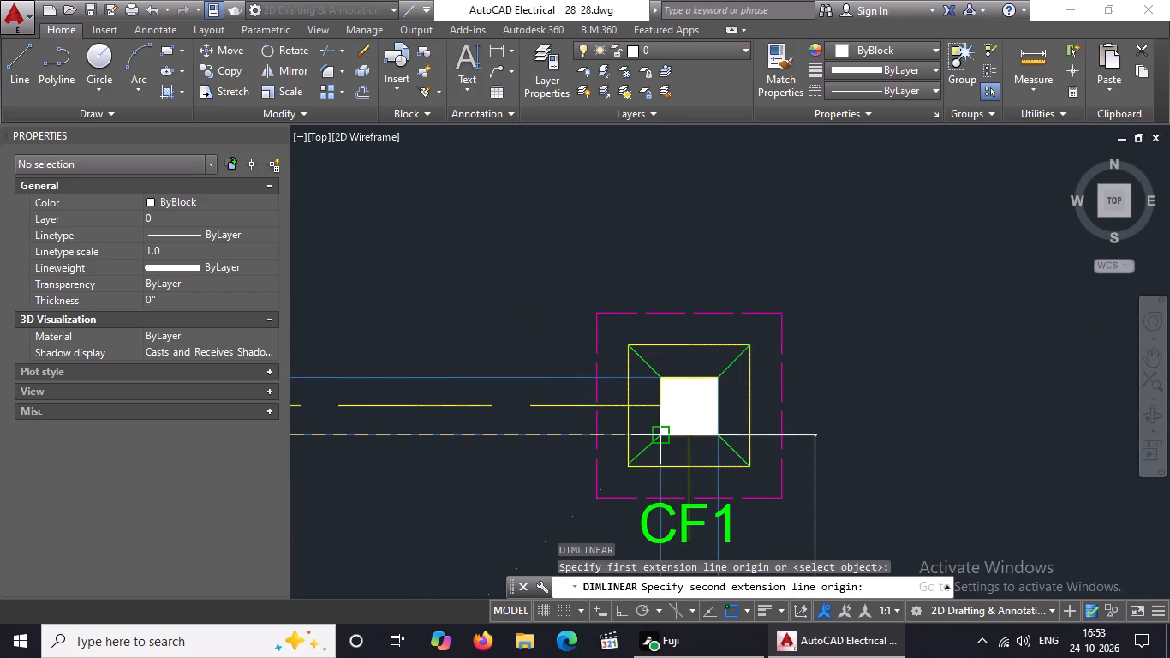
{"action": "left_click", "coordinate": [660, 434]}
{"action": "scroll", "coordinate": [663, 418], "scroll_direction": "down", "scroll_amount": 5}
{"action": "scroll", "coordinate": [653, 386], "scroll_direction": "up", "scroll_amount": 3}
{"action": "scroll", "coordinate": [654, 393], "scroll_direction": "down", "scroll_amount": 3}
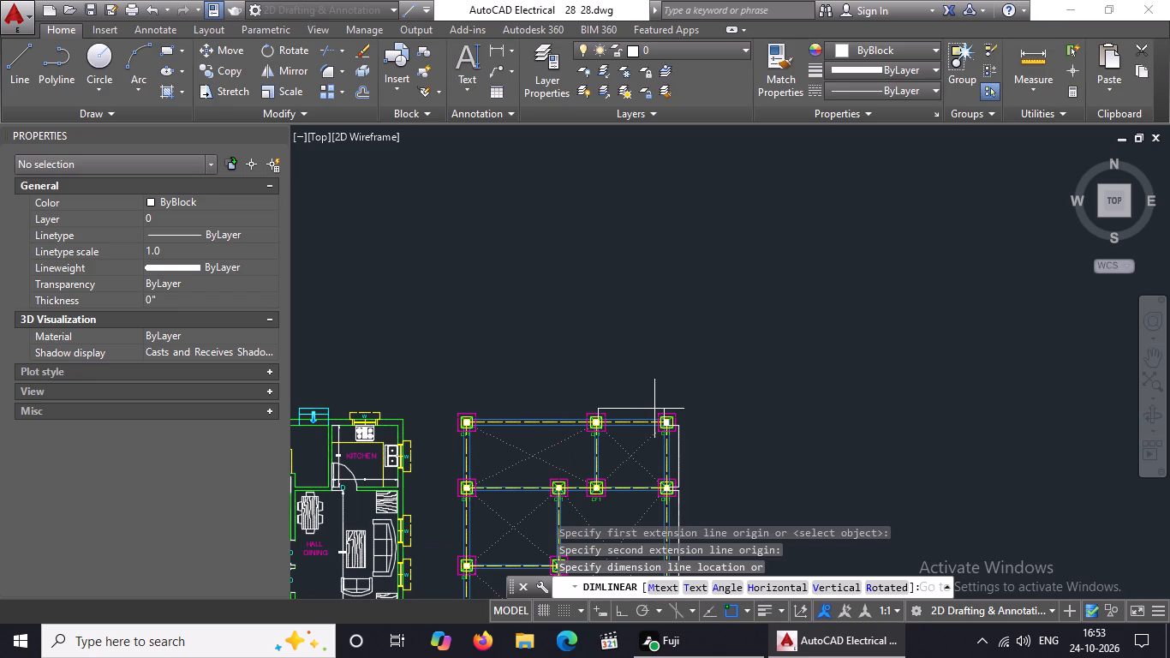
{"action": "left_click", "coordinate": [654, 409]}
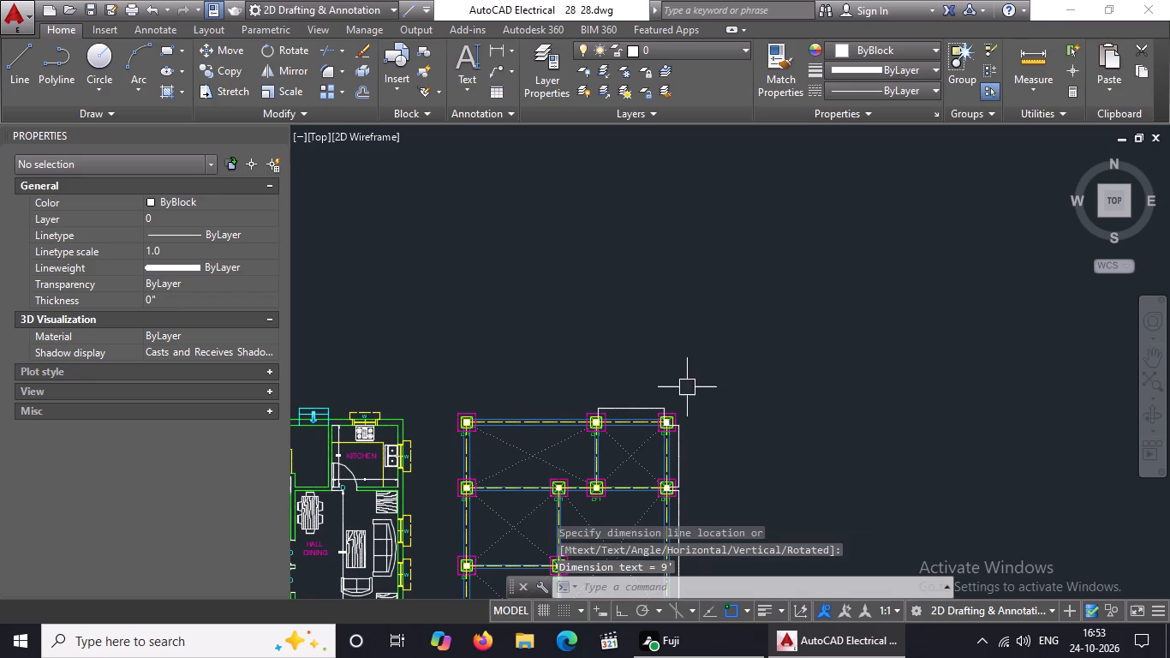
{"action": "scroll", "coordinate": [687, 386], "scroll_direction": "down", "scroll_amount": 3}
{"action": "scroll", "coordinate": [649, 437], "scroll_direction": "up", "scroll_amount": 3}
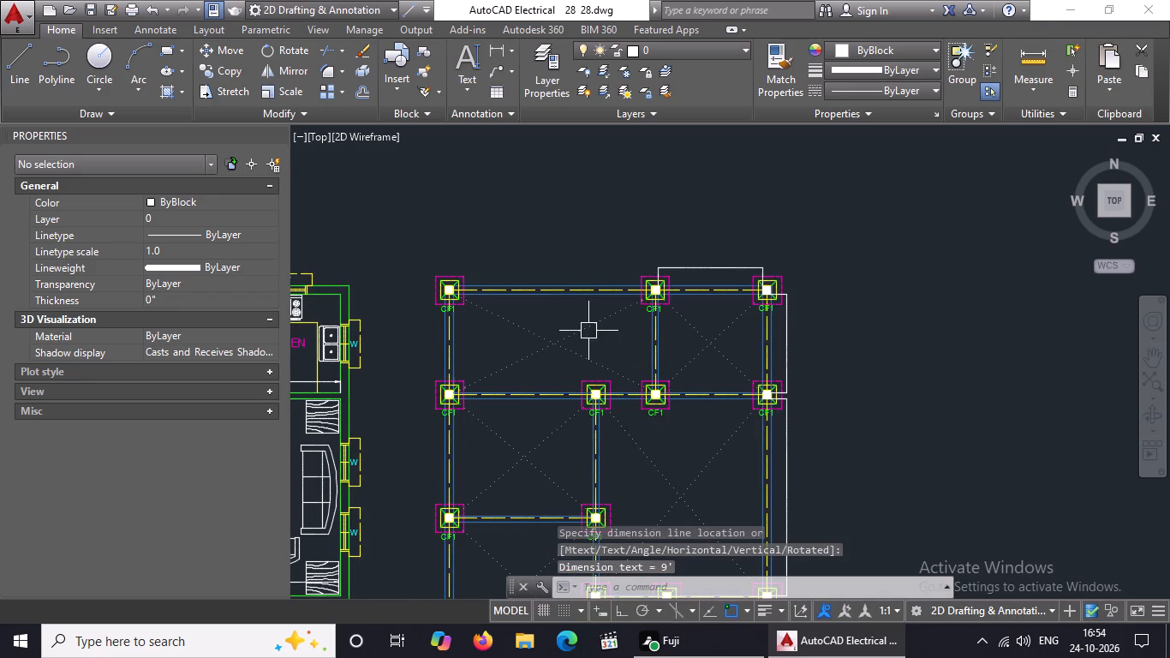
{"action": "key", "text": "Escape"}
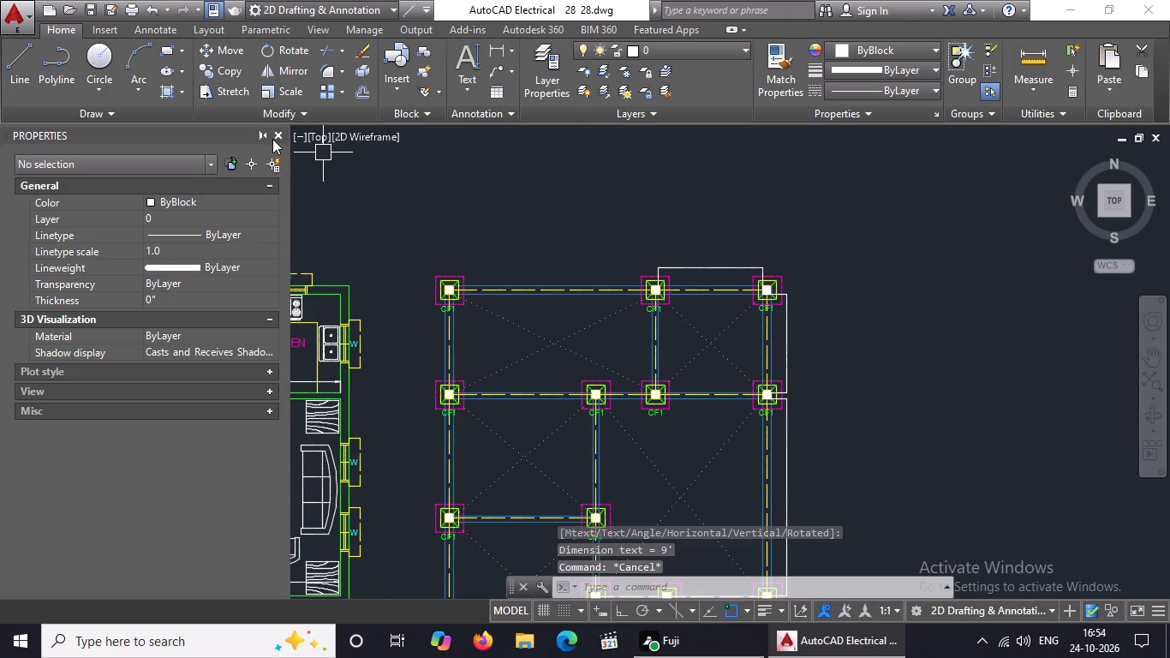
Close the Properties palette.
{"action": "left_click", "coordinate": [273, 135]}
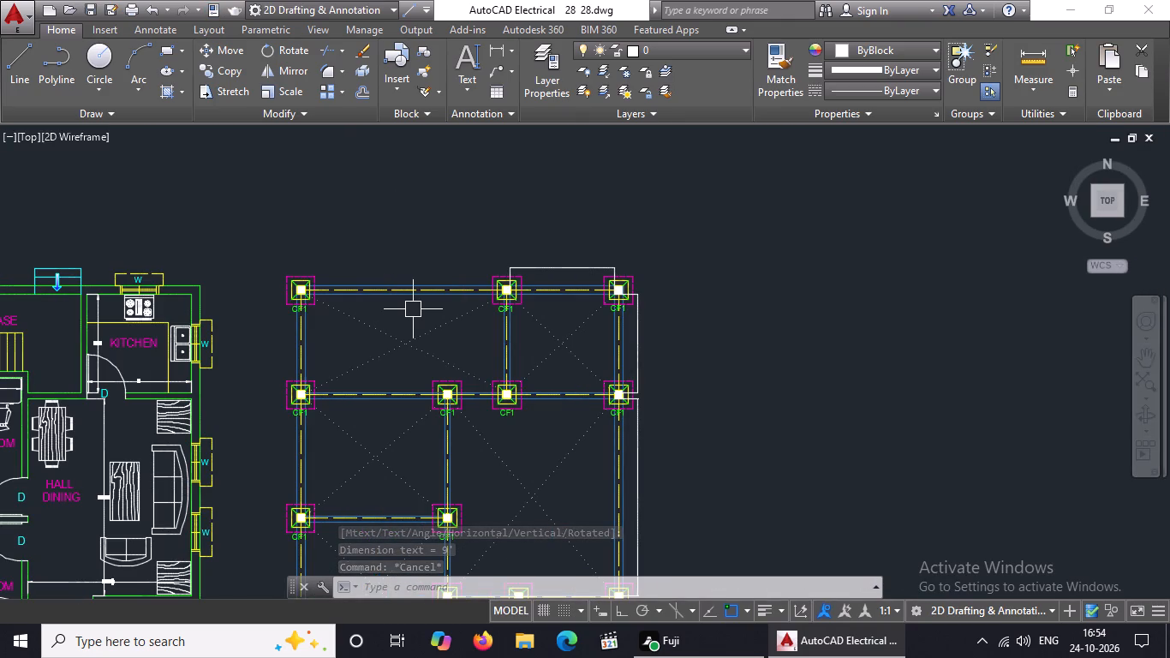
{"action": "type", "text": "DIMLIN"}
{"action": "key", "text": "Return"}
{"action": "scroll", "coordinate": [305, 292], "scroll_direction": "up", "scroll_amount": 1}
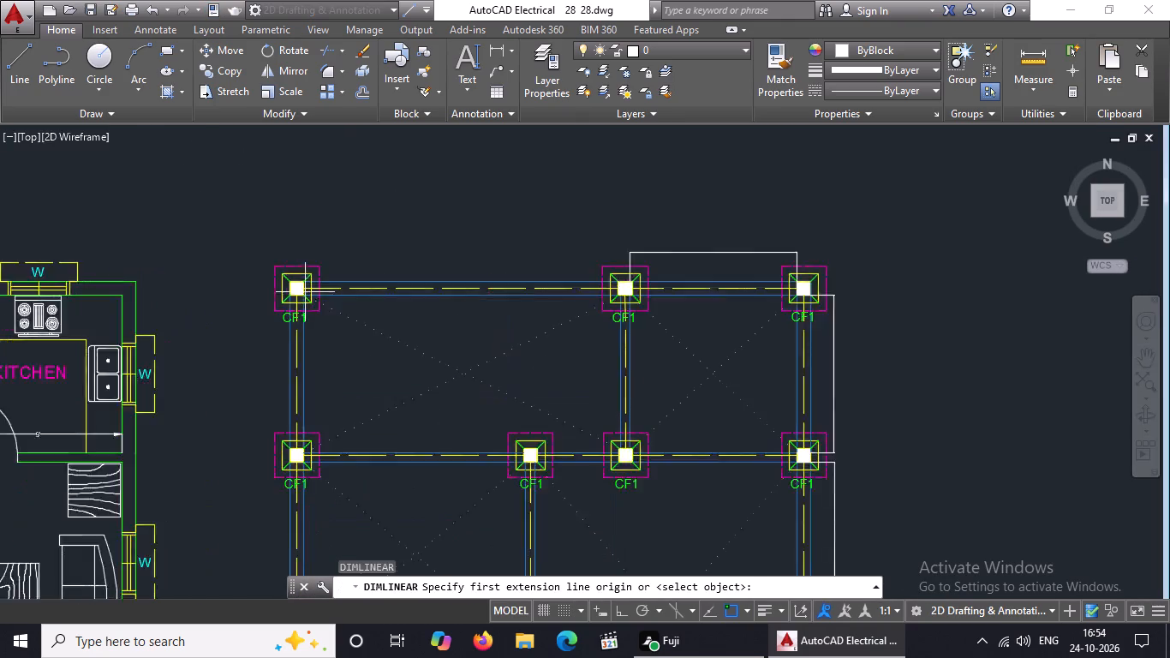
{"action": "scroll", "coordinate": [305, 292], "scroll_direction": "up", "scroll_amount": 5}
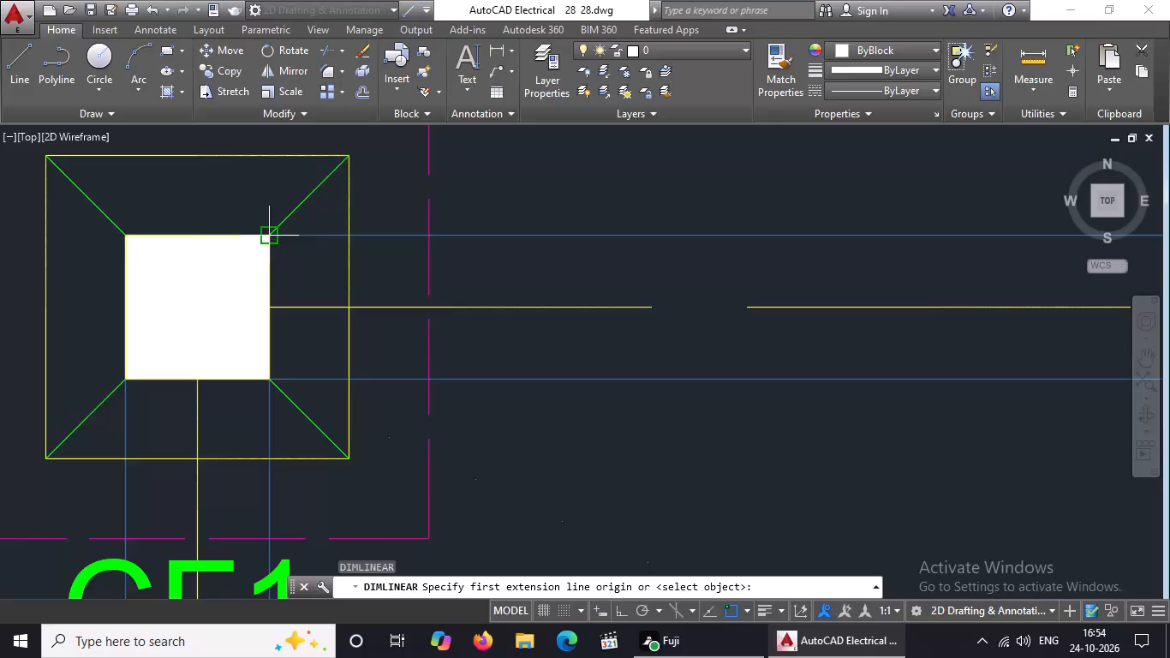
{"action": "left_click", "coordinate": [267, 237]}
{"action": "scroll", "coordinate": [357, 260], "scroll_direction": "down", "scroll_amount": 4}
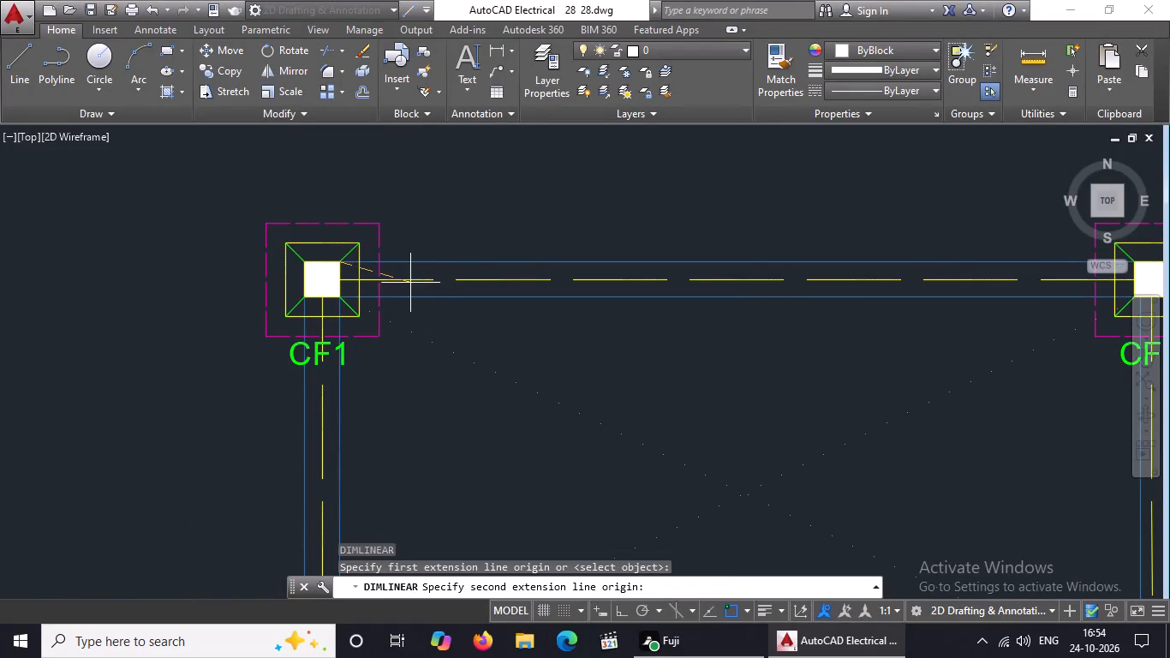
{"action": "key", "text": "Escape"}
Add a horizontal linear dimension across the wide top-left bay between inner beam faces, its line level with the top-right bay's dimension.
{"action": "left_click", "coordinate": [496, 46]}
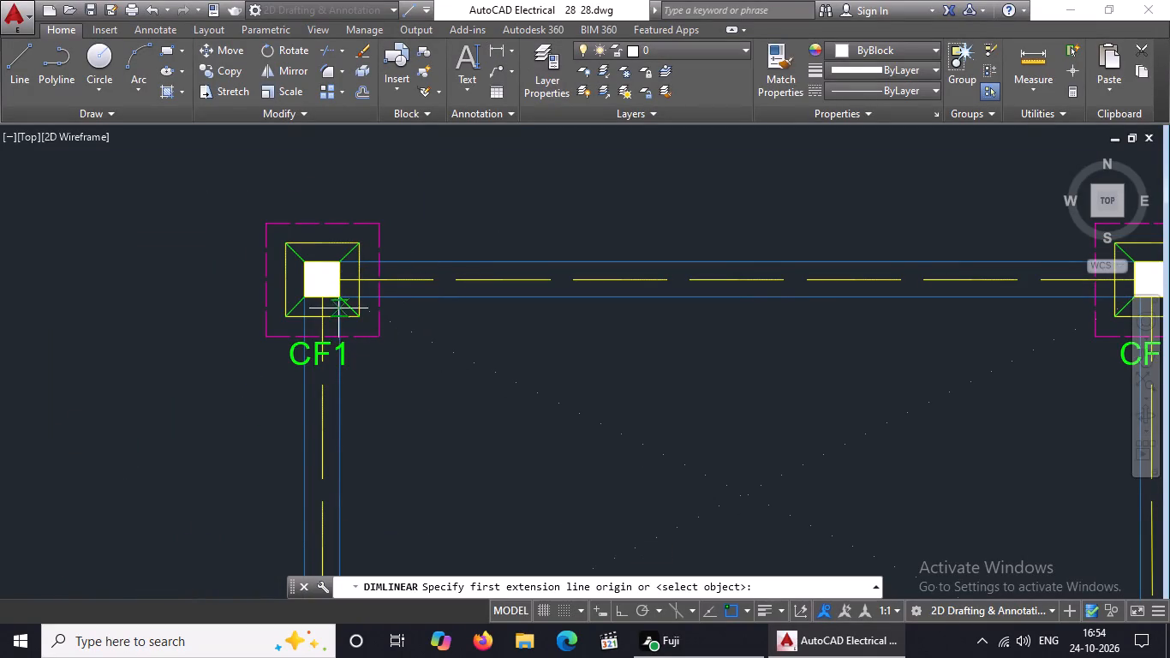
{"action": "left_click", "coordinate": [343, 296]}
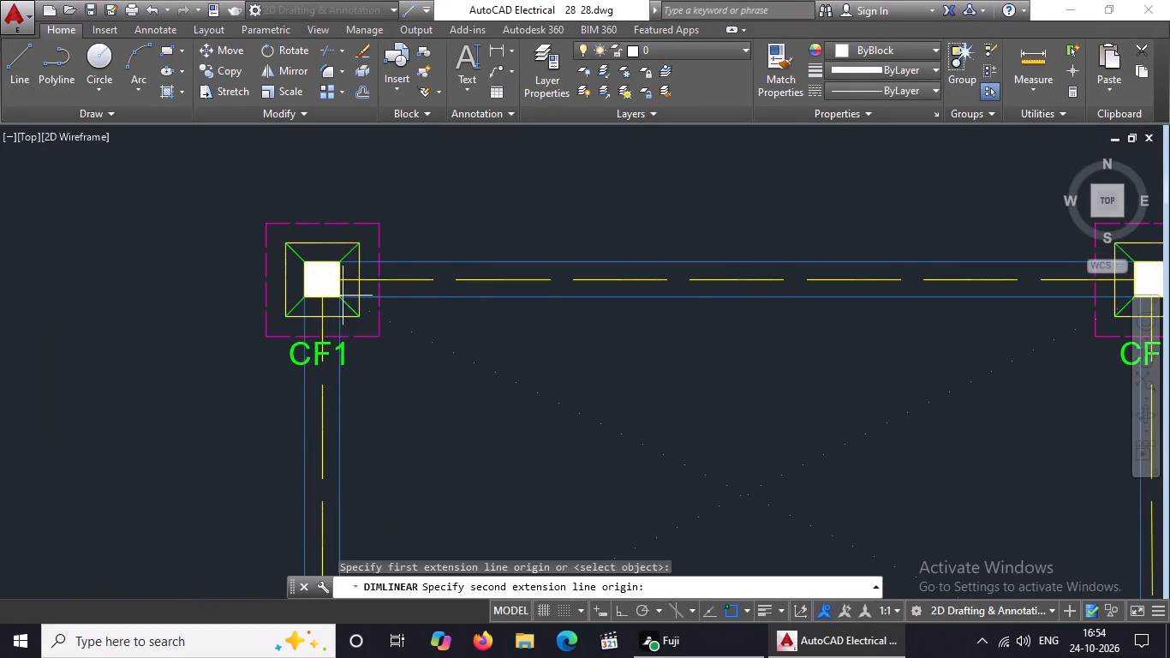
{"action": "scroll", "coordinate": [358, 302], "scroll_direction": "down", "scroll_amount": 5}
{"action": "scroll", "coordinate": [423, 312], "scroll_direction": "up", "scroll_amount": 8}
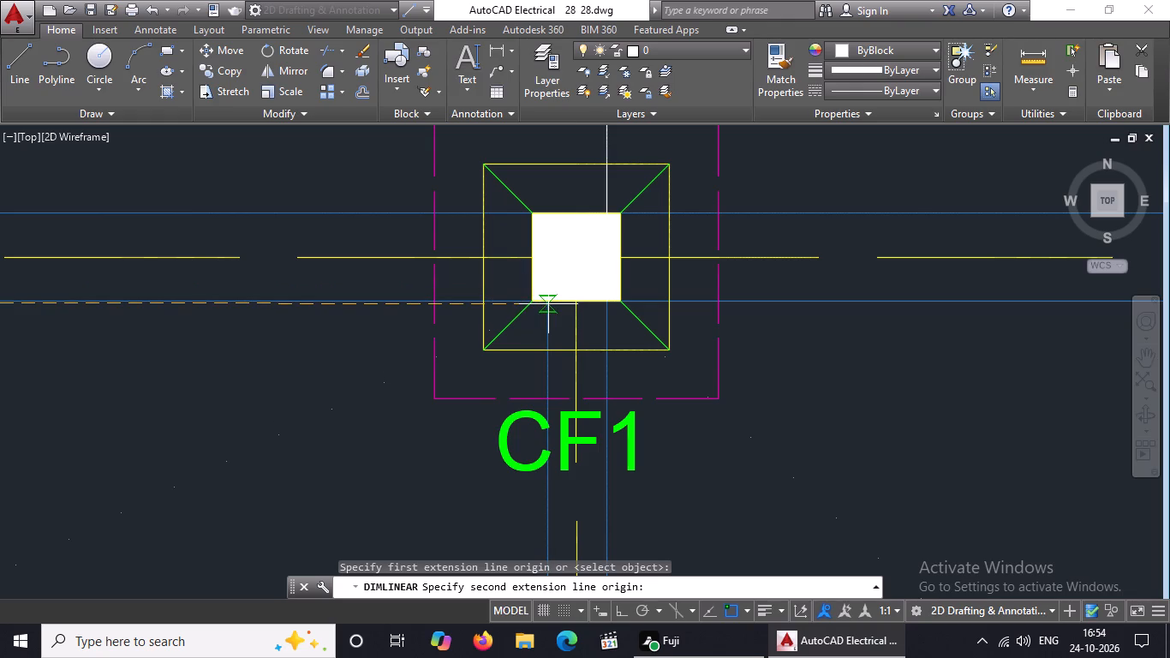
{"action": "left_click", "coordinate": [548, 304]}
{"action": "scroll", "coordinate": [556, 302], "scroll_direction": "down", "scroll_amount": 4}
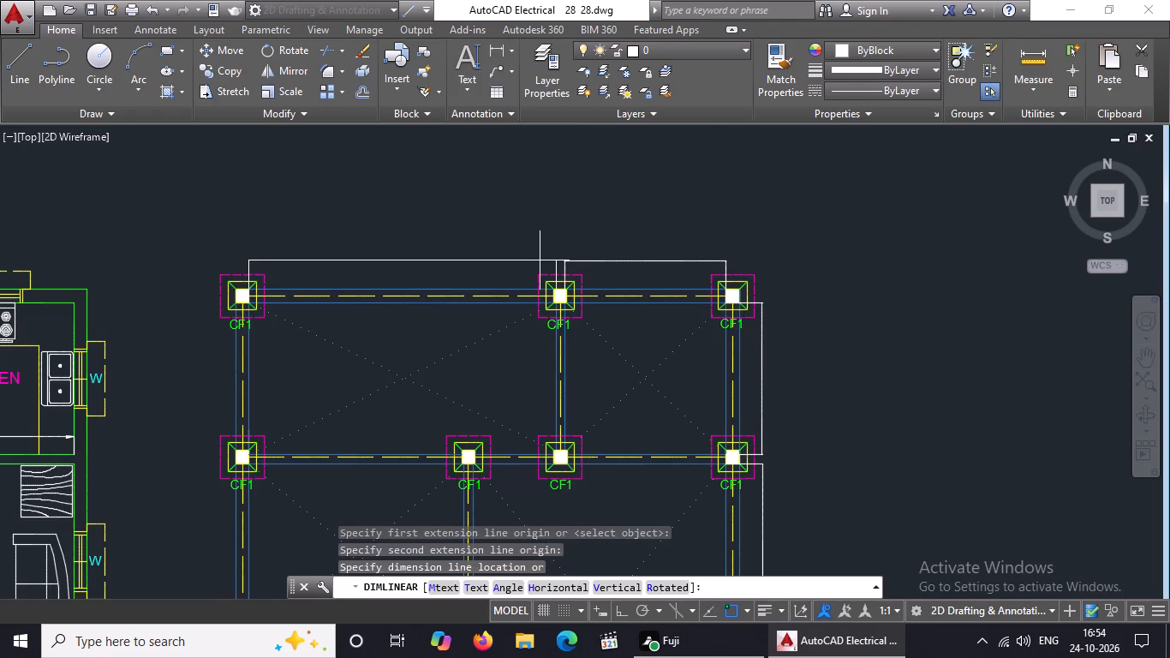
{"action": "left_click", "coordinate": [539, 261]}
Add a vertical linear dimension for the top-left bay's depth between beam faces, its line just outside the left-hand CF1 columns.
{"action": "scroll", "coordinate": [557, 258], "scroll_direction": "down", "scroll_amount": 4}
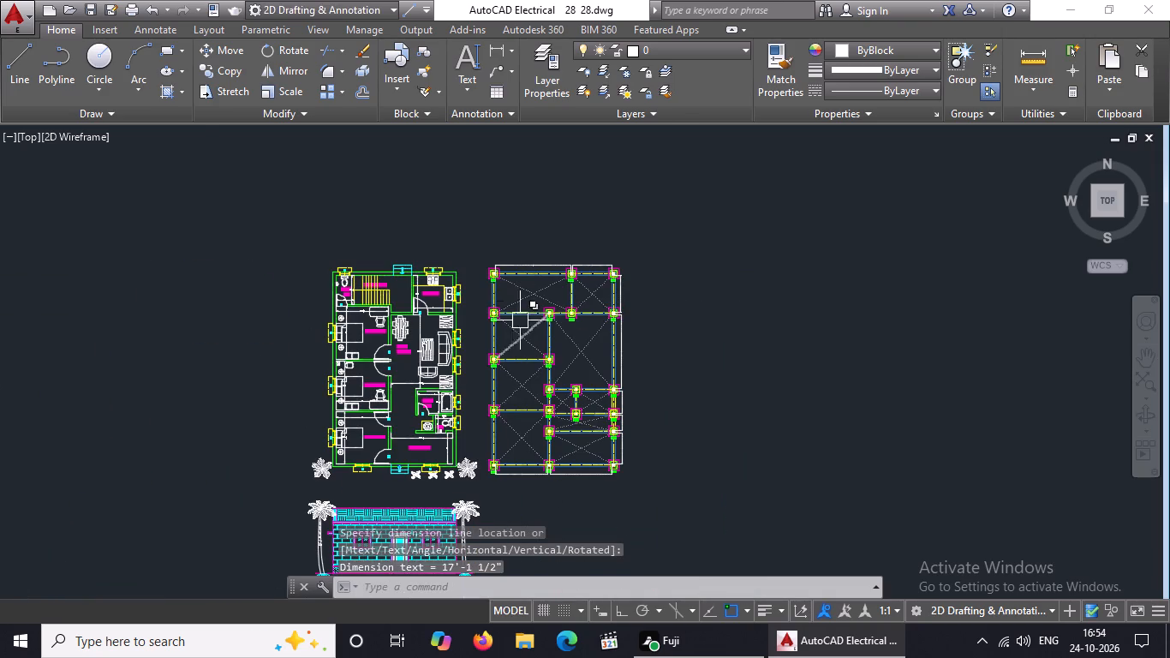
{"action": "scroll", "coordinate": [444, 342], "scroll_direction": "up", "scroll_amount": 2}
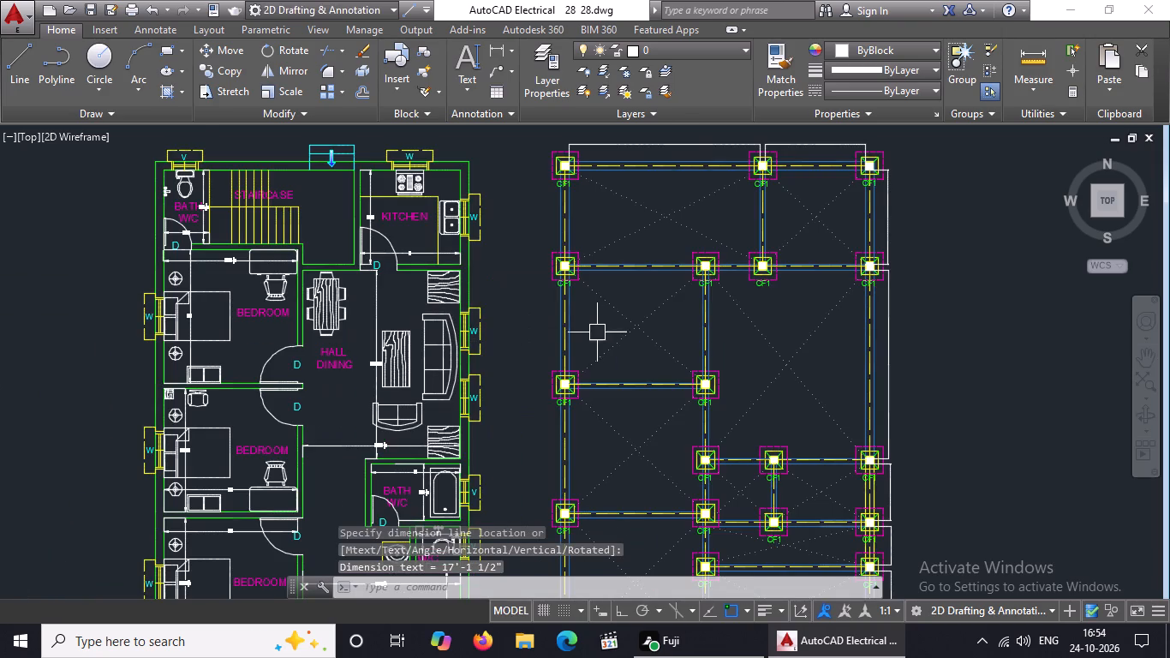
{"action": "key", "text": "Escape"}
{"action": "left_click", "coordinate": [496, 49]}
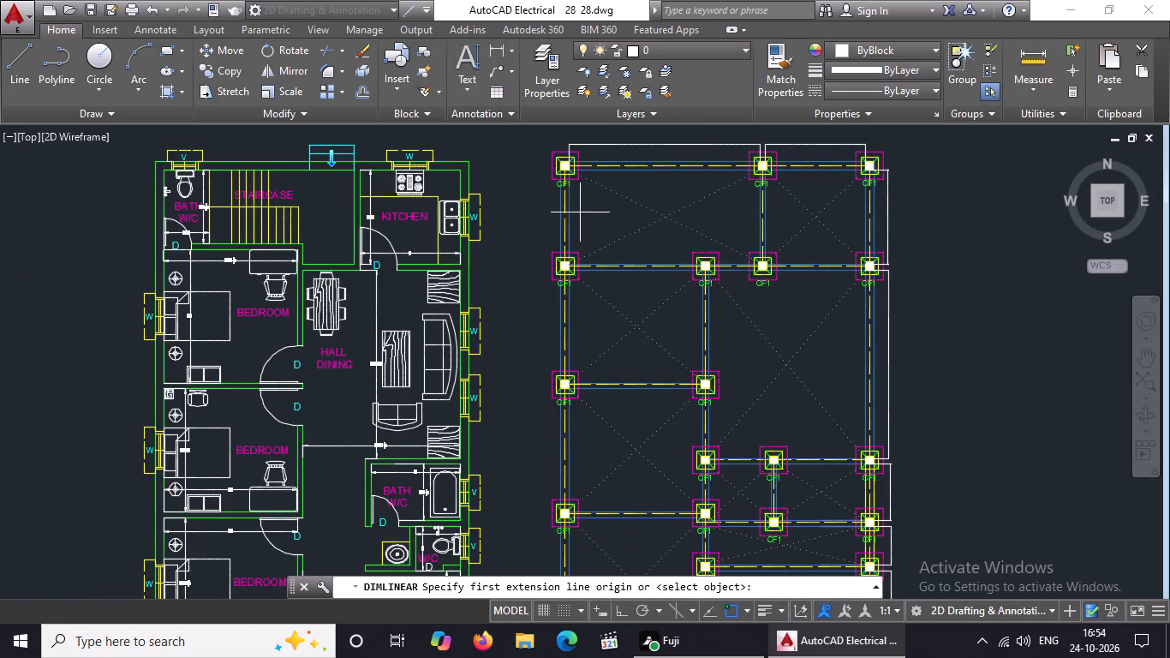
{"action": "scroll", "coordinate": [561, 176], "scroll_direction": "up", "scroll_amount": 4}
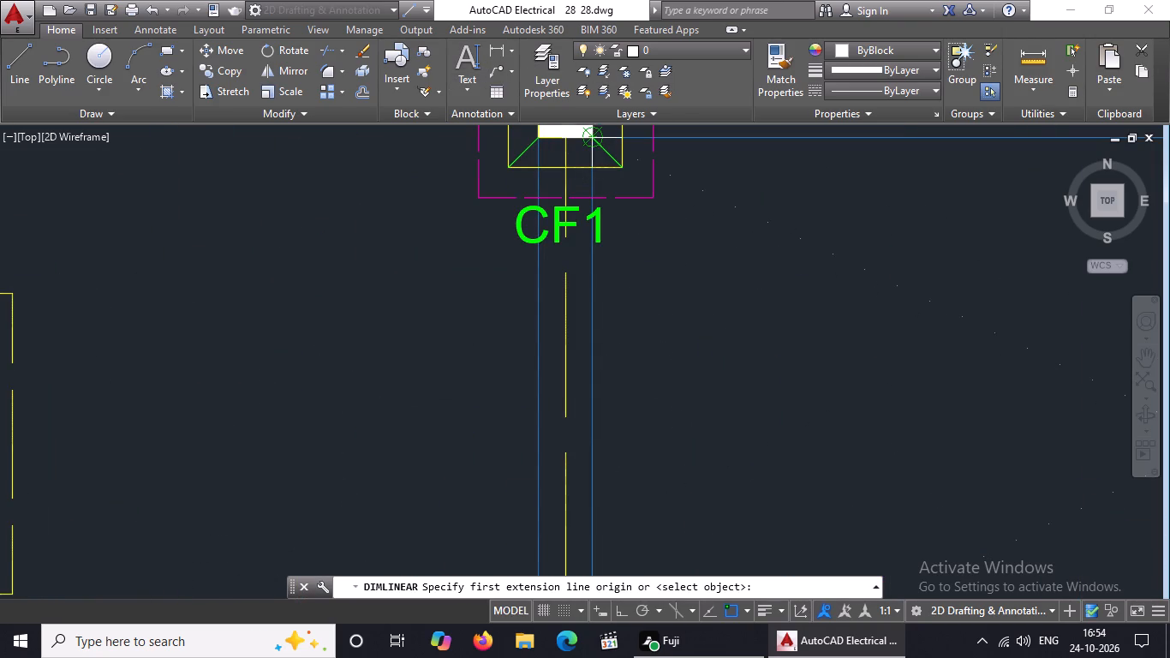
{"action": "left_click", "coordinate": [594, 136]}
{"action": "scroll", "coordinate": [583, 188], "scroll_direction": "down", "scroll_amount": 4}
{"action": "scroll", "coordinate": [585, 312], "scroll_direction": "up", "scroll_amount": 4}
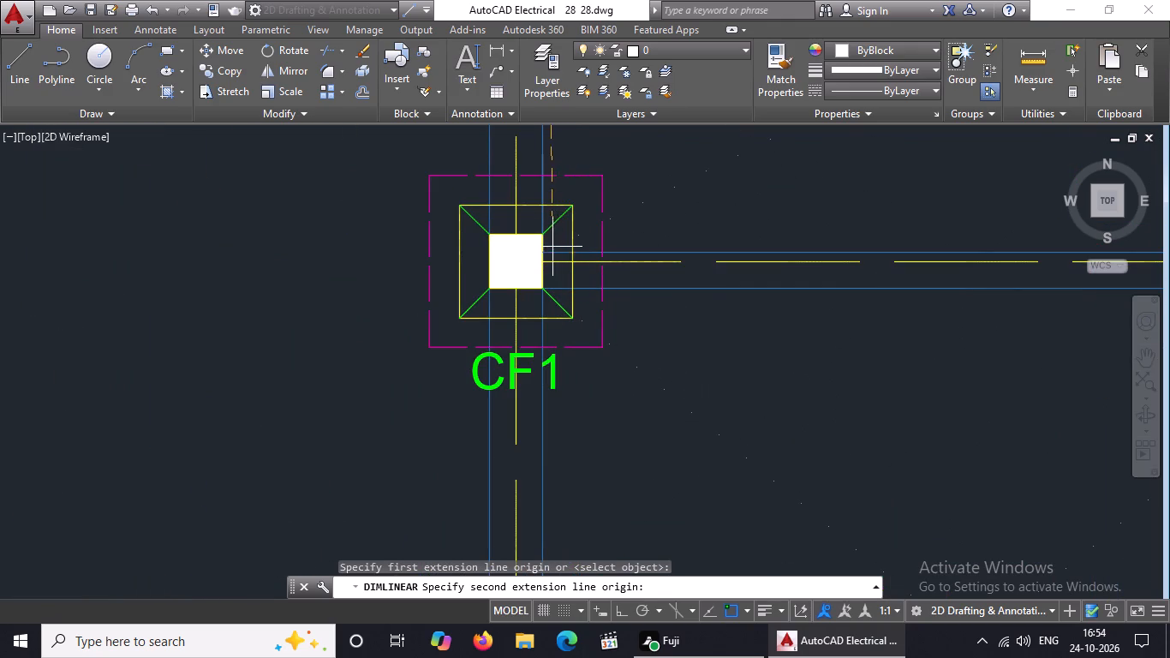
{"action": "left_click", "coordinate": [543, 249]}
{"action": "scroll", "coordinate": [528, 254], "scroll_direction": "down", "scroll_amount": 4}
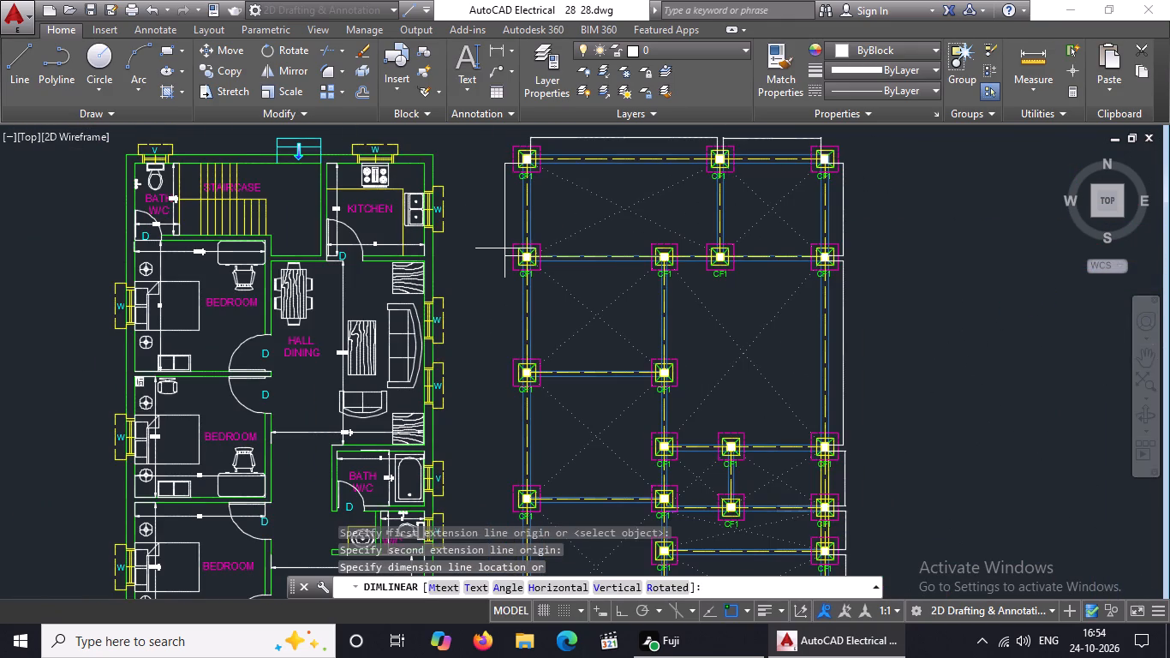
{"action": "left_click", "coordinate": [504, 248]}
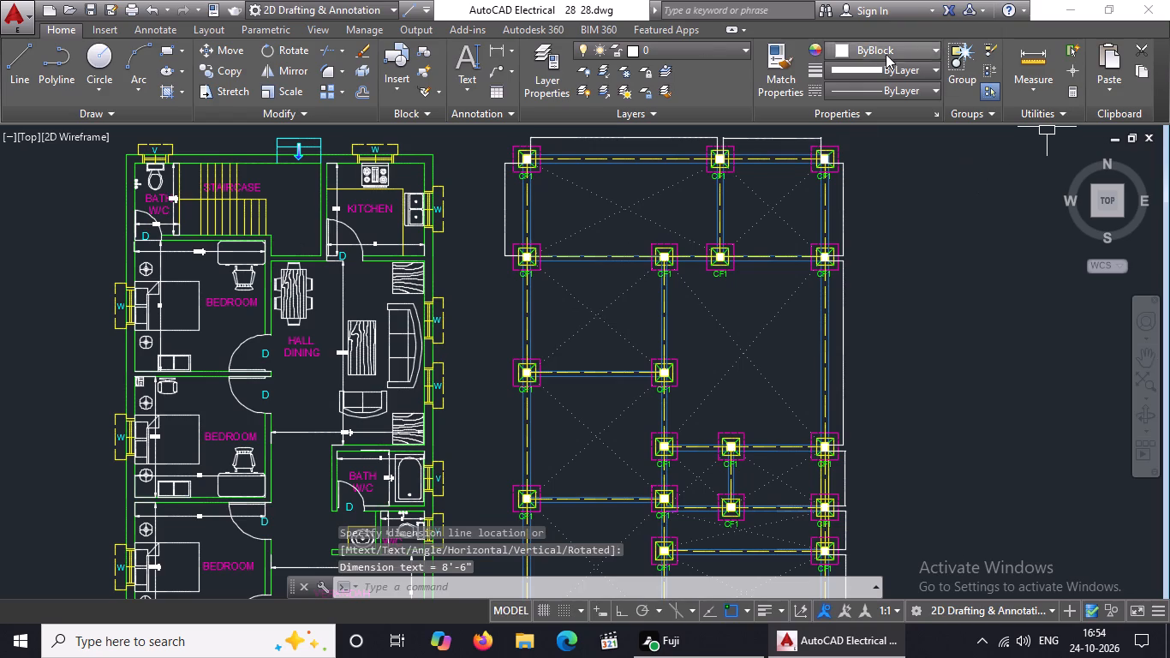
Add a vertical linear dimension for the second left-hand bay from the top between beam faces, continuing the line outside the left columns.
{"action": "left_click", "coordinate": [494, 49]}
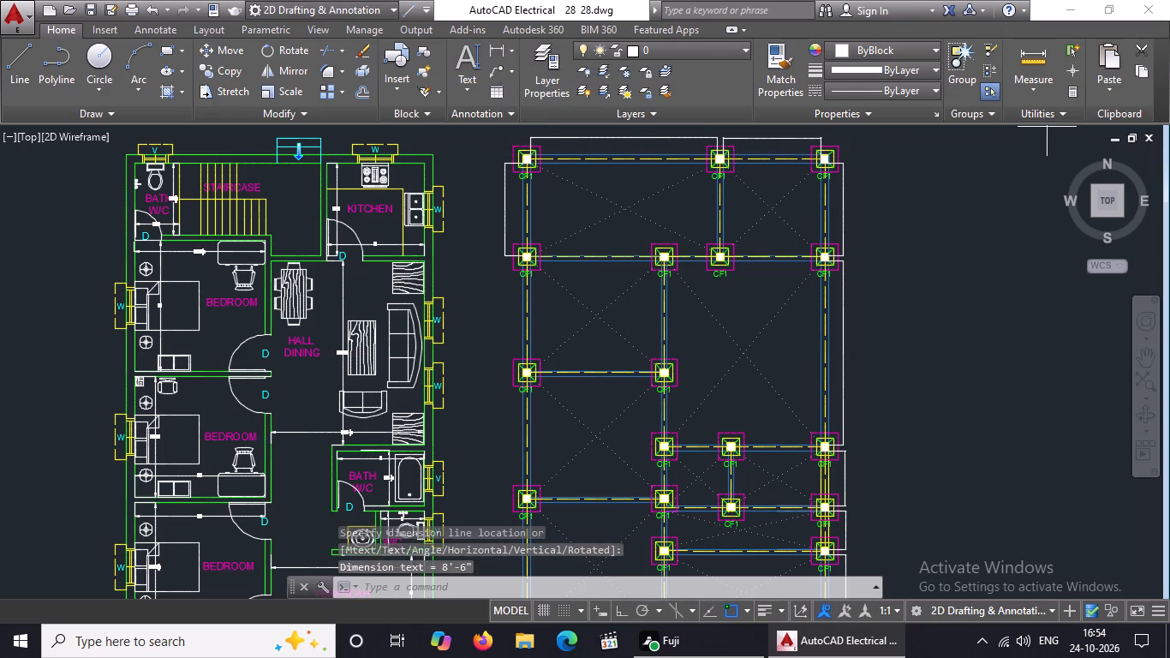
{"action": "scroll", "coordinate": [494, 274], "scroll_direction": "up", "scroll_amount": 3}
{"action": "scroll", "coordinate": [630, 240], "scroll_direction": "up", "scroll_amount": 2}
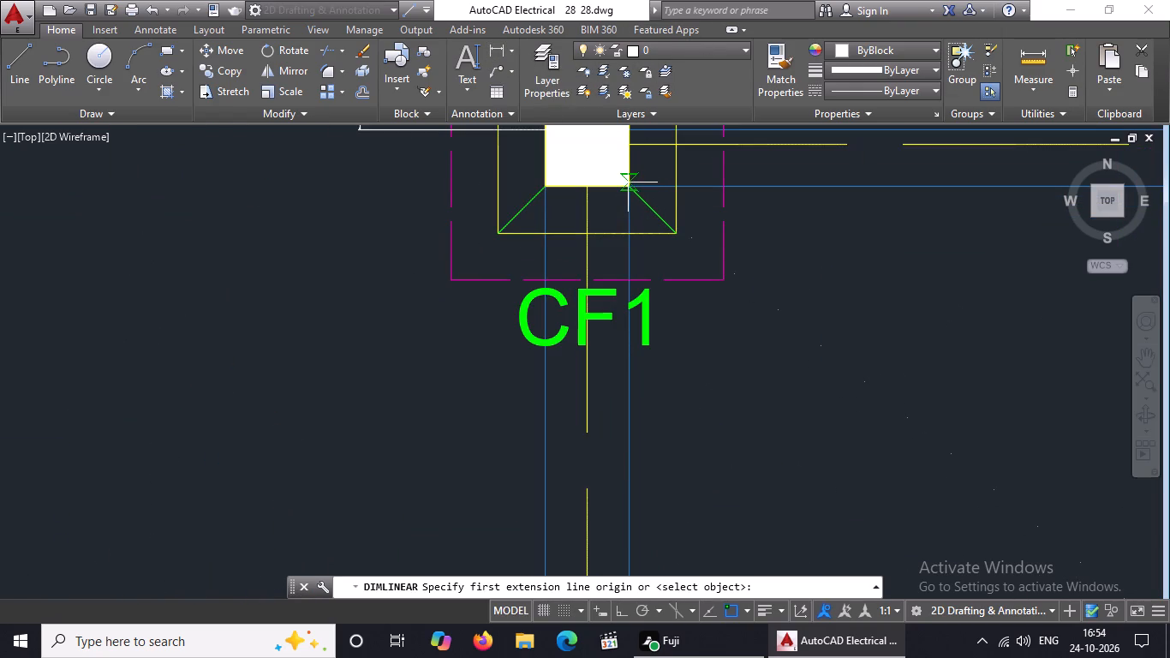
{"action": "left_click", "coordinate": [631, 183]}
{"action": "scroll", "coordinate": [629, 194], "scroll_direction": "down", "scroll_amount": 3}
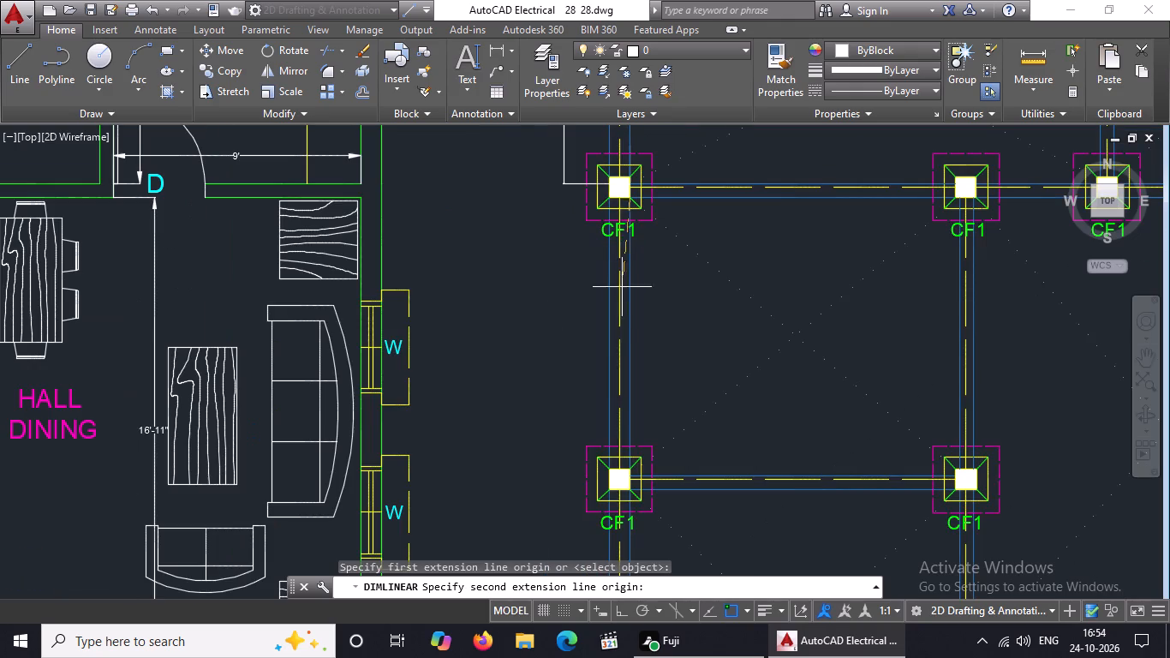
{"action": "scroll", "coordinate": [630, 484], "scroll_direction": "up", "scroll_amount": 4}
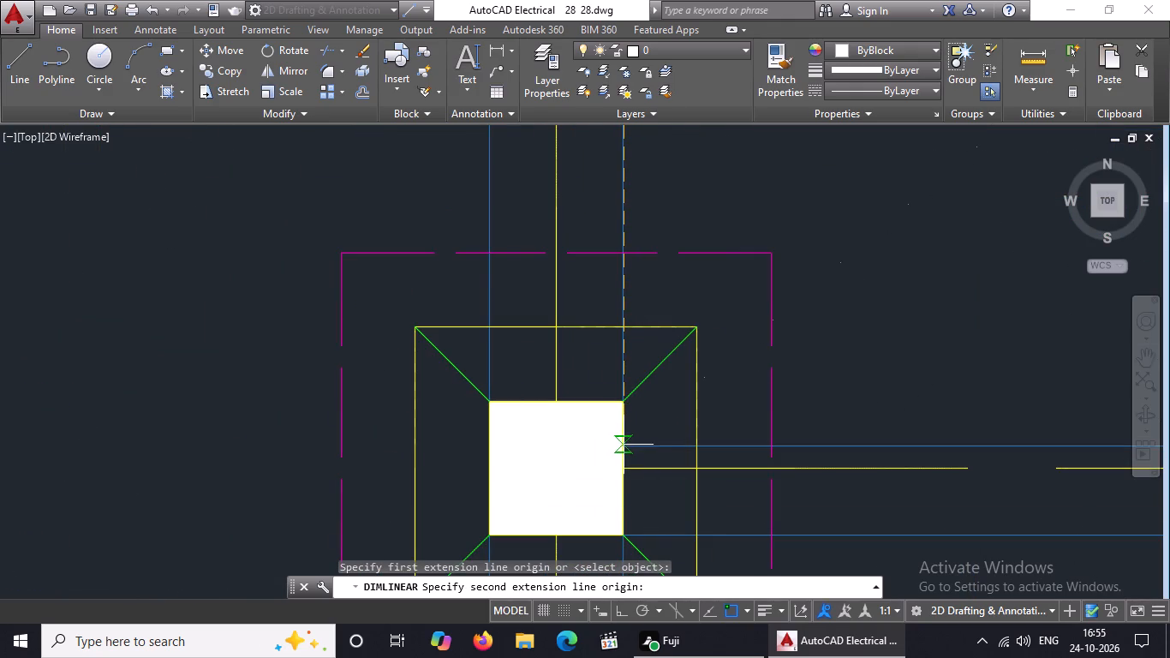
{"action": "left_click", "coordinate": [623, 449]}
{"action": "scroll", "coordinate": [573, 436], "scroll_direction": "down", "scroll_amount": 5}
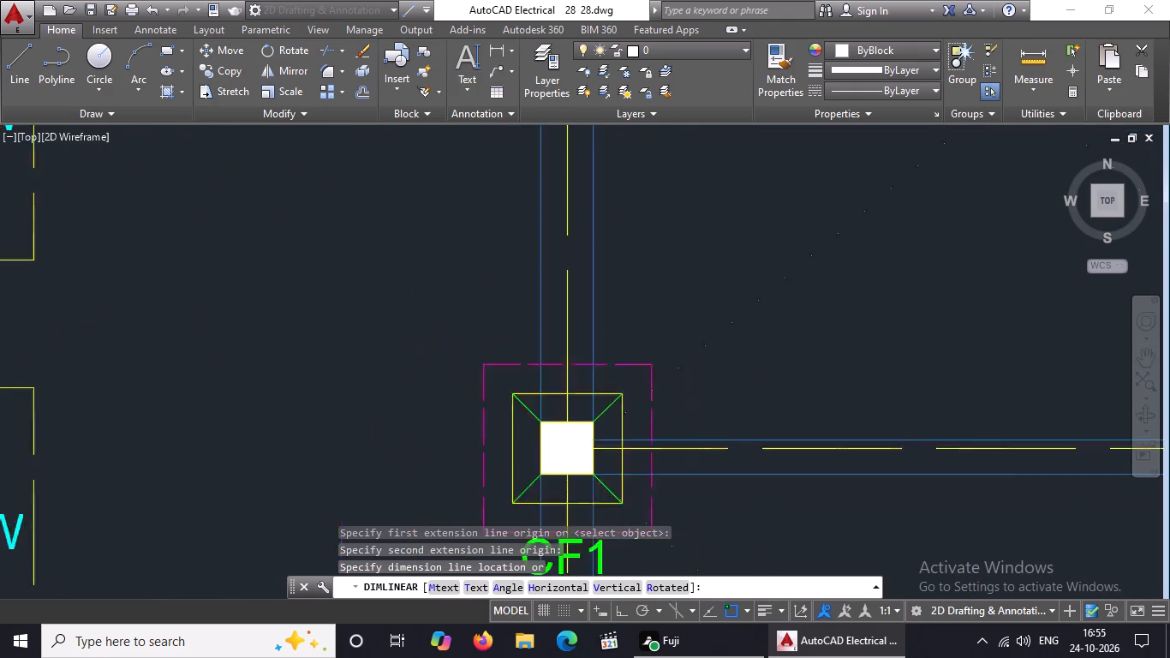
{"action": "left_click", "coordinate": [517, 427]}
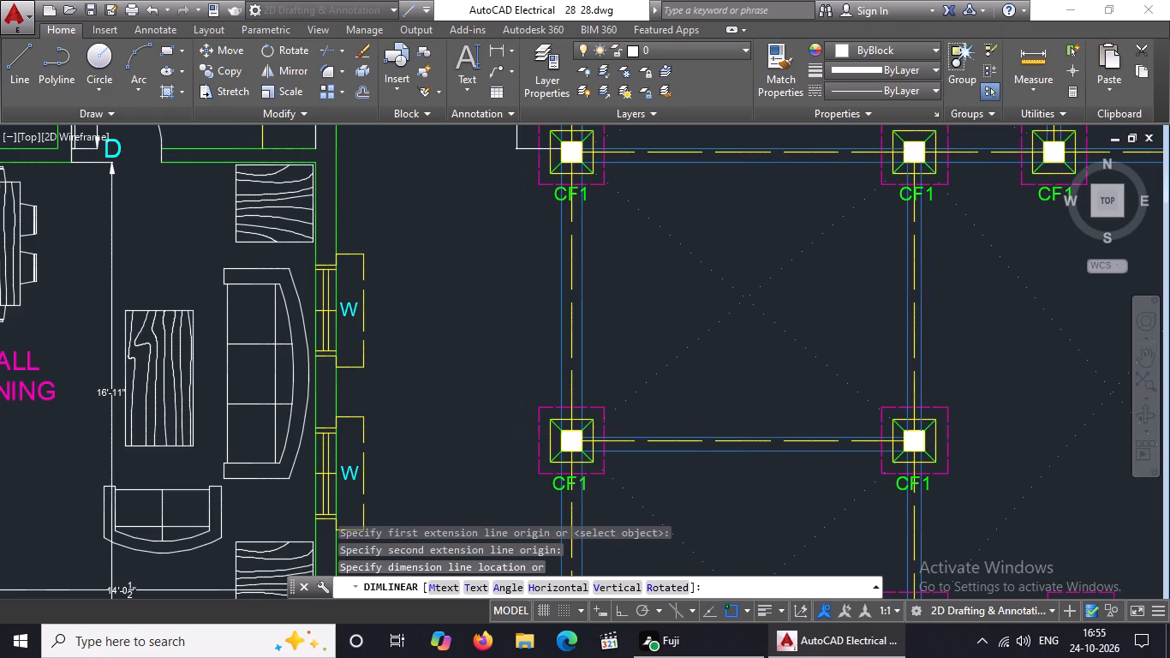
Add a vertical linear dimension for the third left-hand bay from the top between beam faces, in line with the dimensions above.
{"action": "scroll", "coordinate": [560, 413], "scroll_direction": "down", "scroll_amount": 3}
{"action": "scroll", "coordinate": [647, 428], "scroll_direction": "down", "scroll_amount": 2}
{"action": "scroll", "coordinate": [611, 510], "scroll_direction": "up", "scroll_amount": 4}
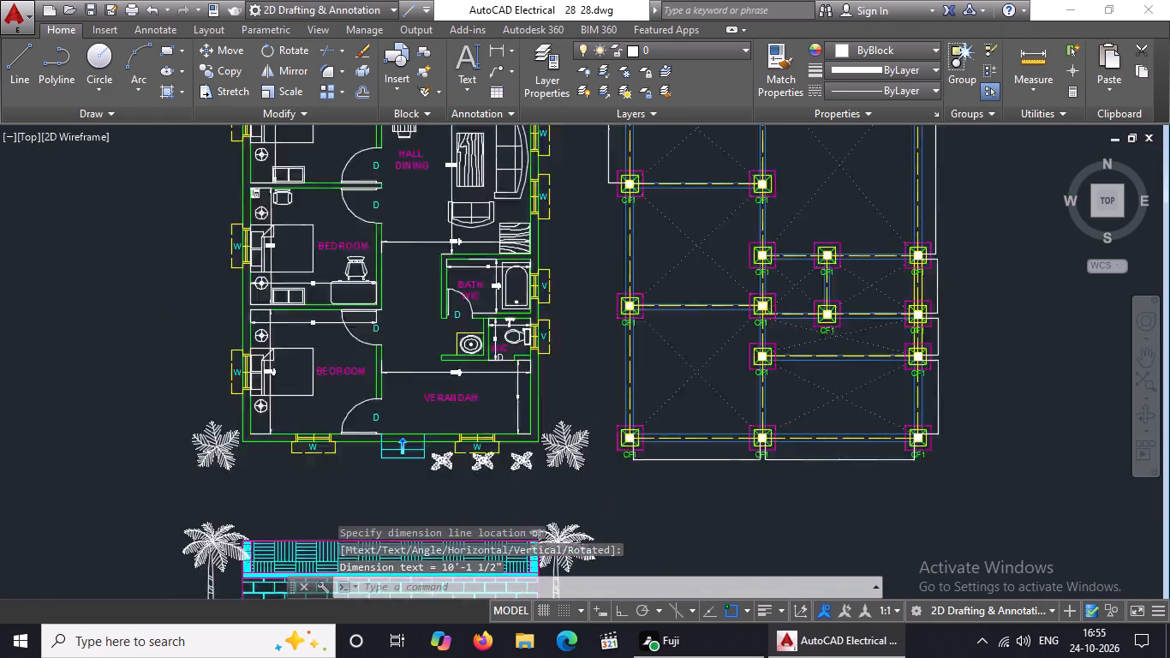
{"action": "scroll", "coordinate": [643, 332], "scroll_direction": "down", "scroll_amount": 3}
{"action": "type", "text": "DIMLIN"}
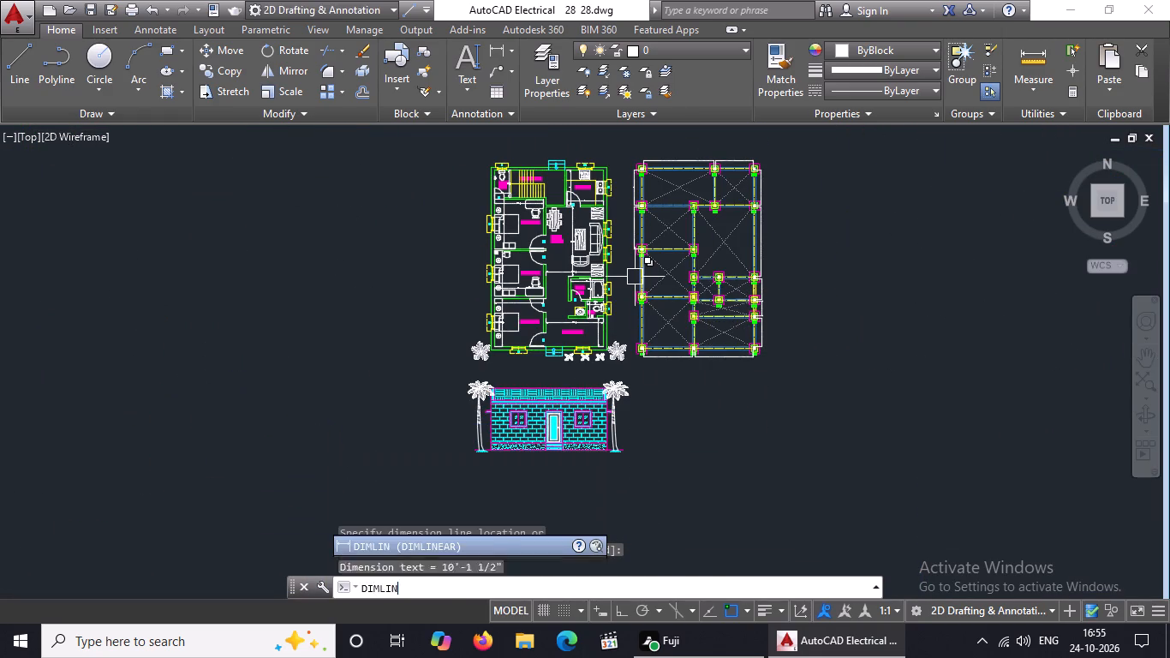
{"action": "key", "text": "Return"}
{"action": "scroll", "coordinate": [653, 236], "scroll_direction": "up", "scroll_amount": 5}
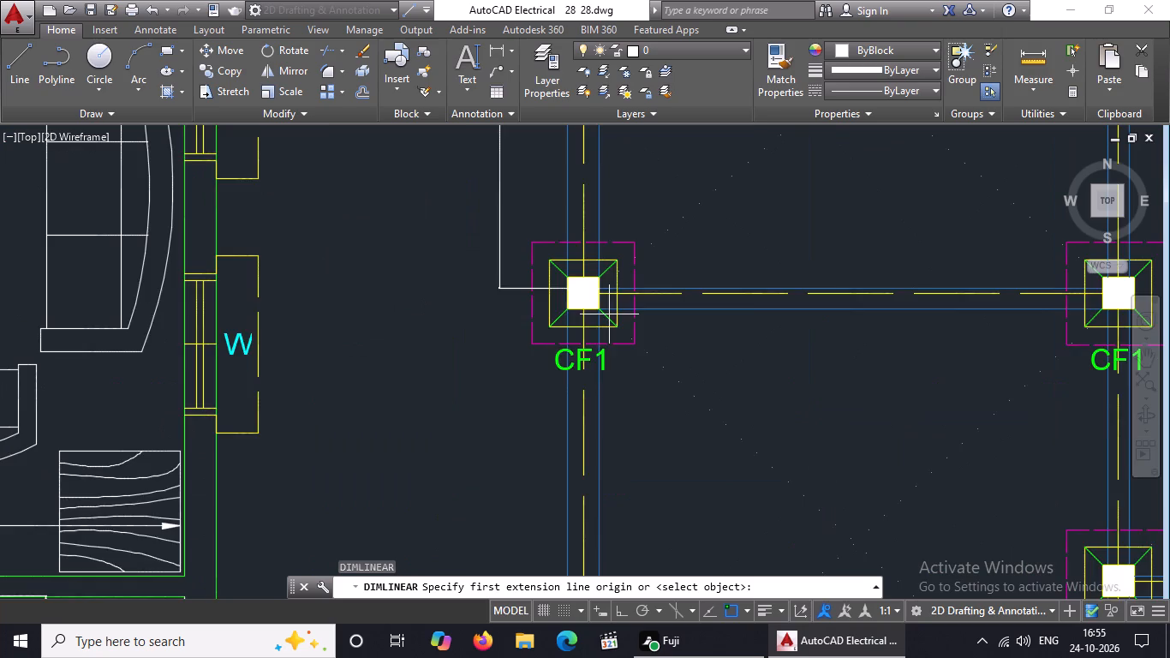
{"action": "scroll", "coordinate": [609, 314], "scroll_direction": "up", "scroll_amount": 2}
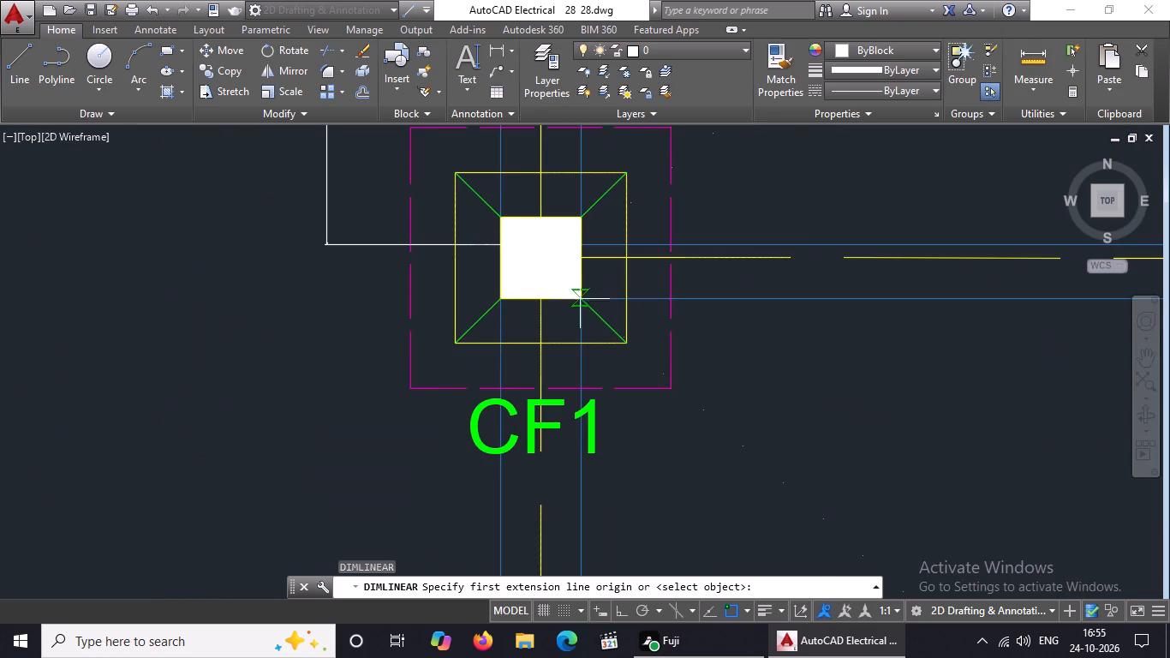
{"action": "left_click", "coordinate": [582, 304]}
{"action": "scroll", "coordinate": [582, 308], "scroll_direction": "up", "scroll_amount": 1}
{"action": "scroll", "coordinate": [582, 320], "scroll_direction": "down", "scroll_amount": 5}
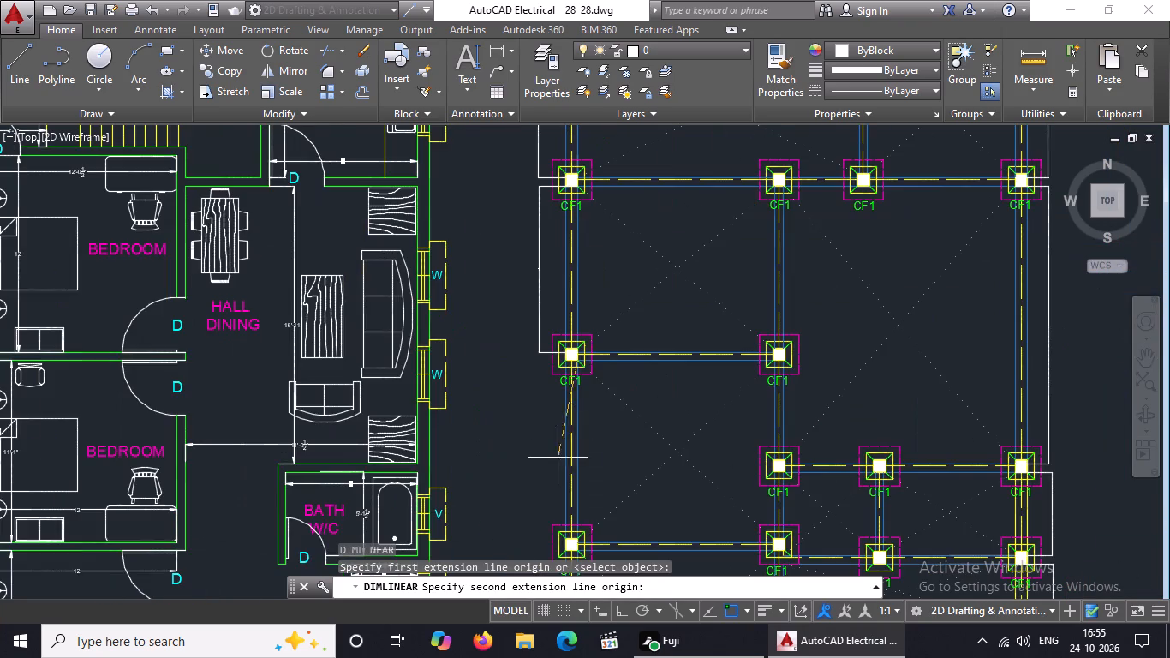
{"action": "scroll", "coordinate": [569, 546], "scroll_direction": "up", "scroll_amount": 4}
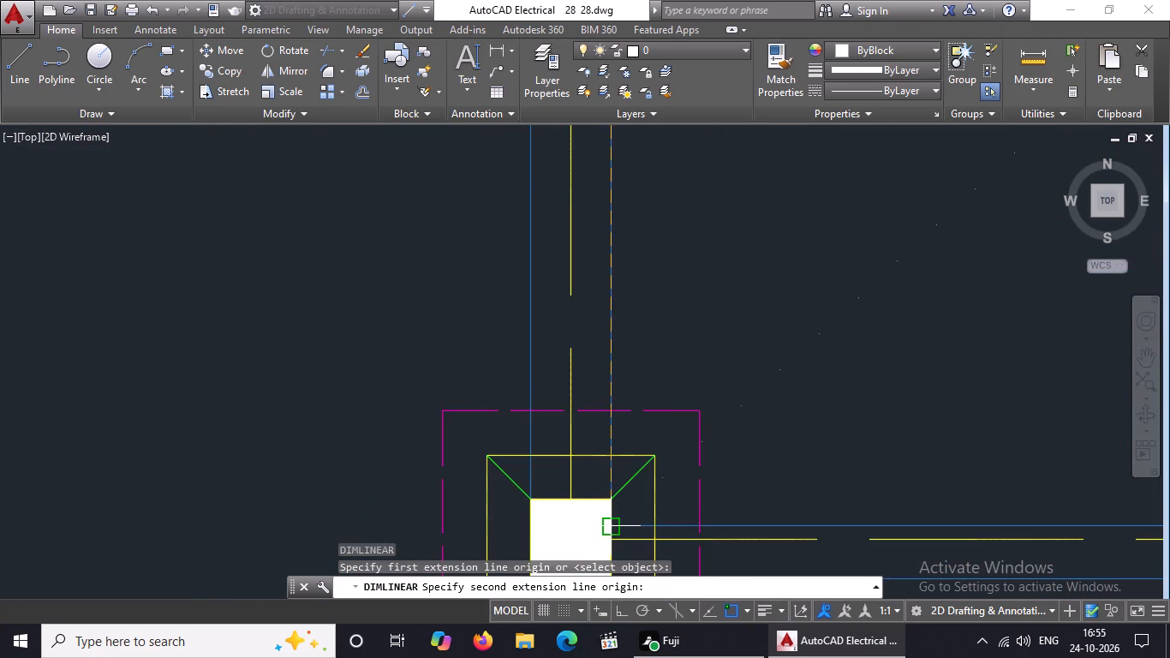
{"action": "left_click", "coordinate": [616, 523]}
{"action": "scroll", "coordinate": [533, 512], "scroll_direction": "down", "scroll_amount": 4}
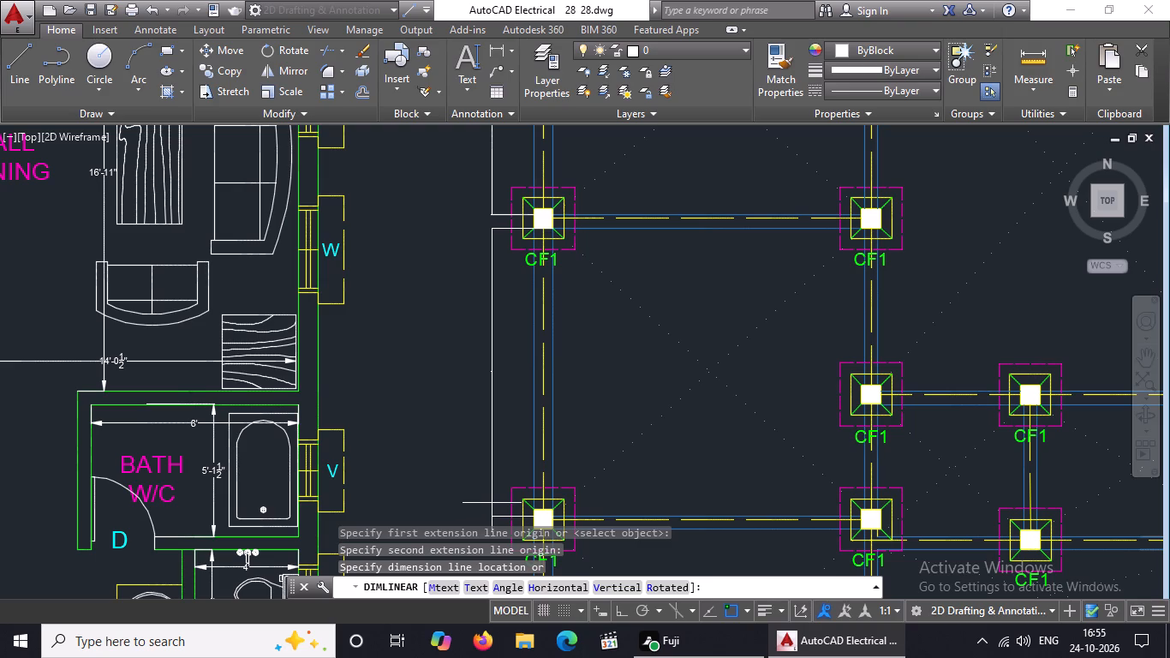
{"action": "left_click", "coordinate": [492, 503]}
Add a vertical linear dimension for the bottom left-hand bay between beam faces, in line with the dimensions above outside the left columns.
{"action": "scroll", "coordinate": [529, 486], "scroll_direction": "down", "scroll_amount": 5}
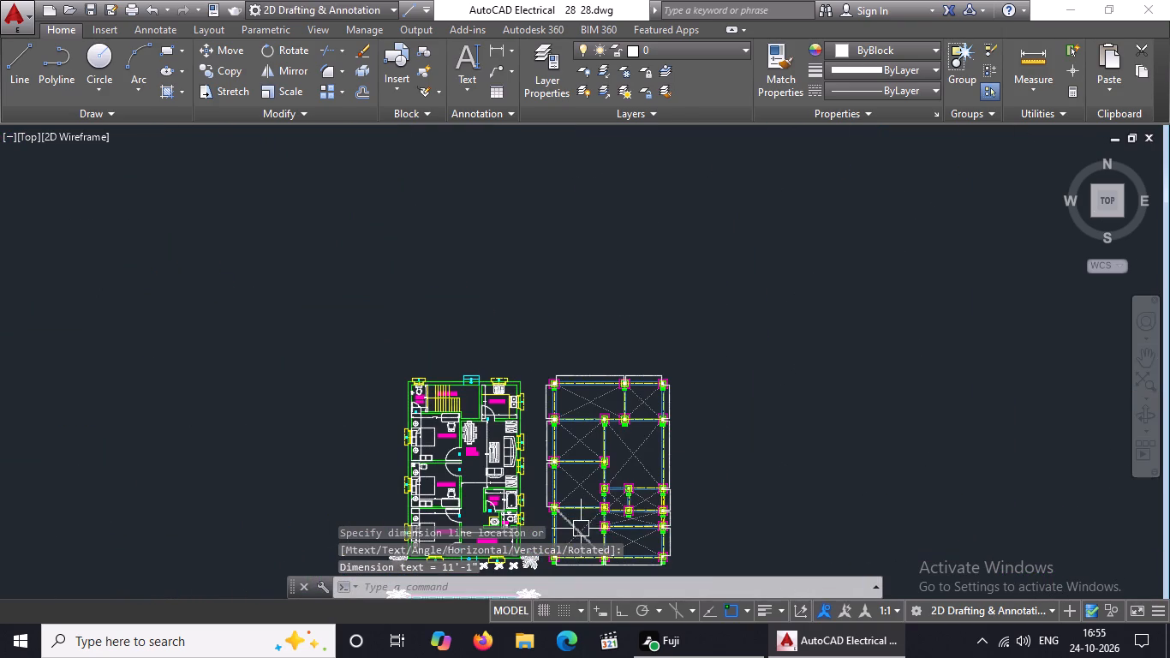
{"action": "scroll", "coordinate": [611, 449], "scroll_direction": "down", "scroll_amount": 2}
{"action": "scroll", "coordinate": [588, 530], "scroll_direction": "up", "scroll_amount": 2}
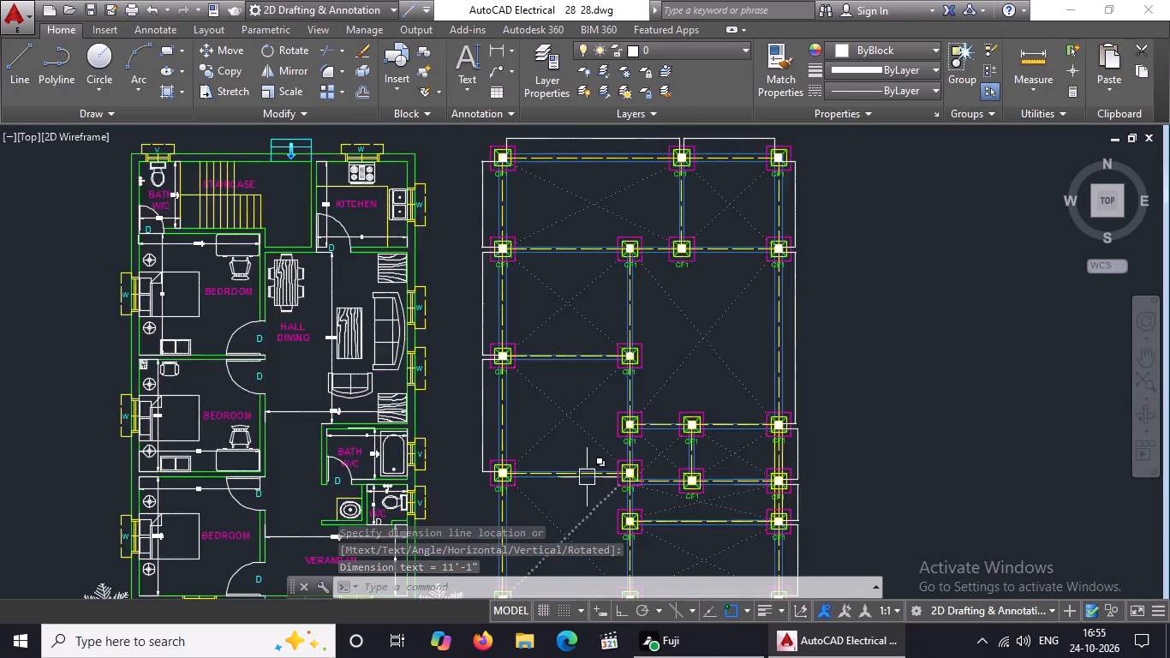
{"action": "scroll", "coordinate": [588, 470], "scroll_direction": "down", "scroll_amount": 3}
{"action": "scroll", "coordinate": [594, 572], "scroll_direction": "up", "scroll_amount": 3}
{"action": "key", "text": "Escape"}
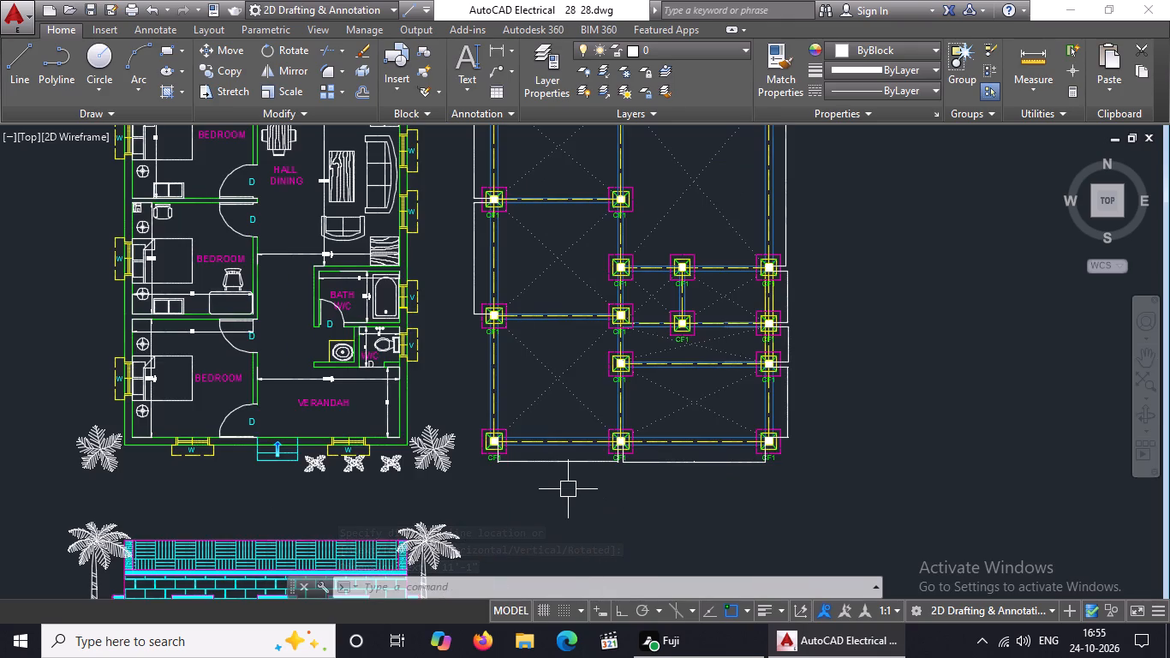
{"action": "type", "text": "DIMLIN"}
{"action": "key", "text": "Return"}
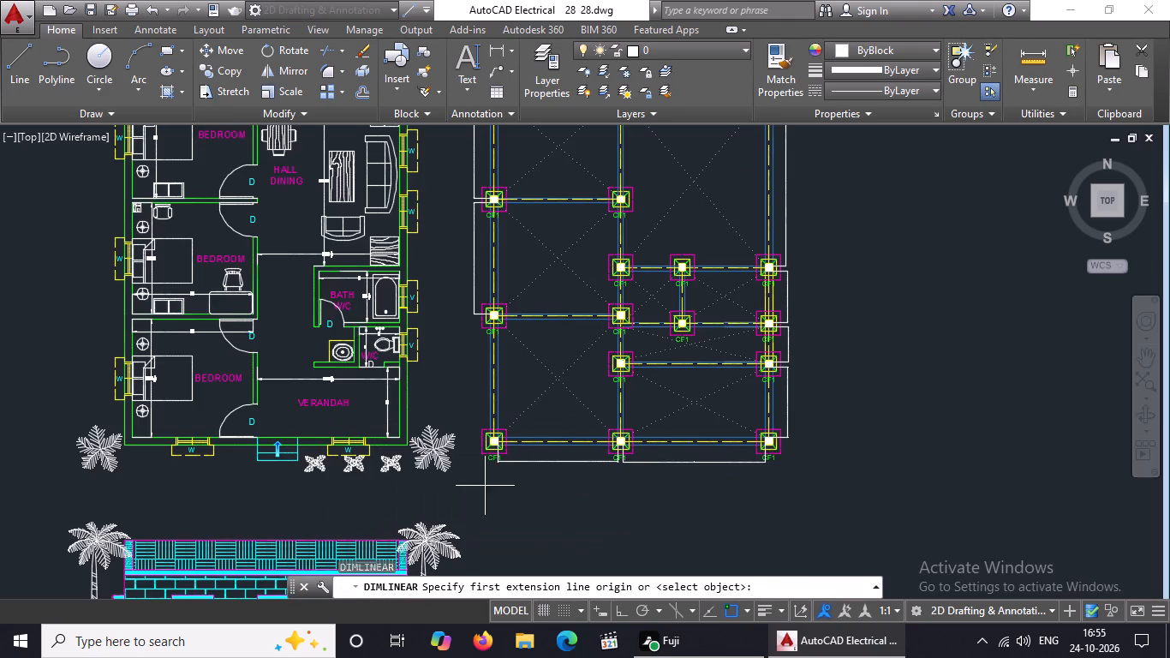
{"action": "scroll", "coordinate": [475, 375], "scroll_direction": "up", "scroll_amount": 3}
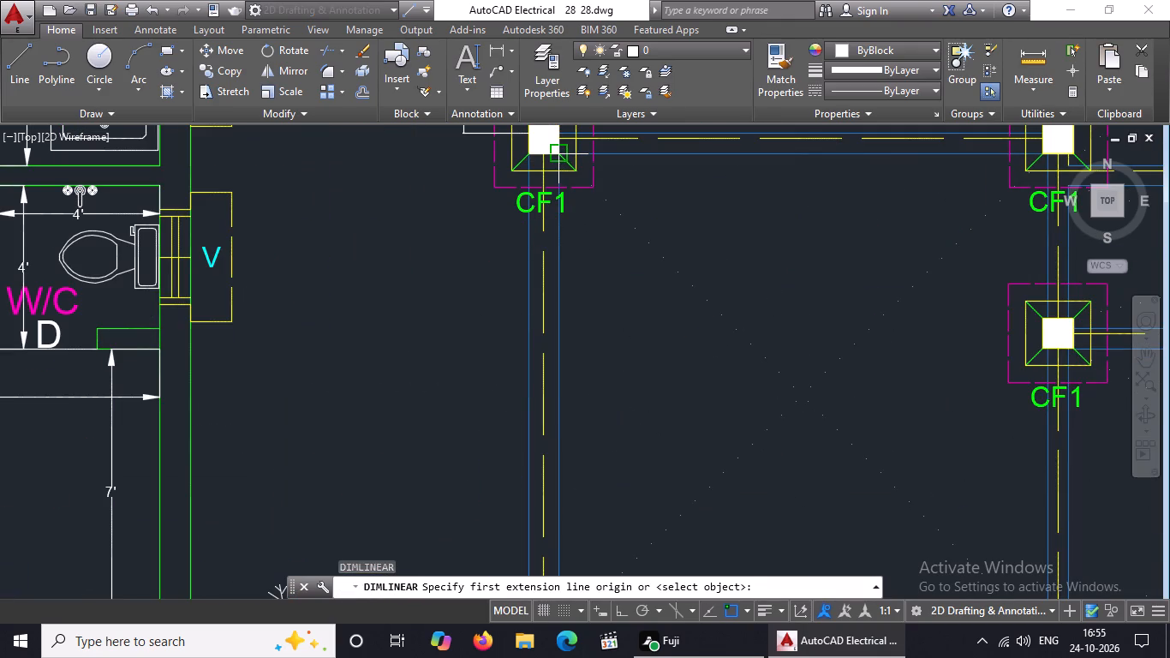
{"action": "left_click", "coordinate": [560, 150]}
{"action": "scroll", "coordinate": [545, 250], "scroll_direction": "down", "scroll_amount": 3}
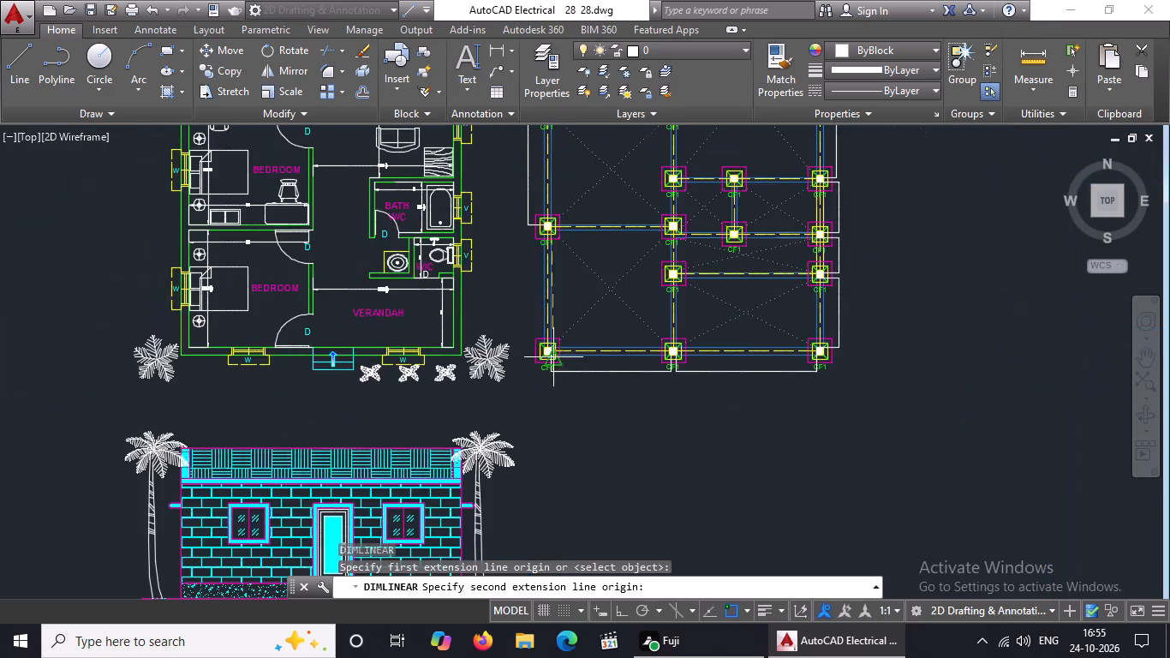
{"action": "scroll", "coordinate": [554, 354], "scroll_direction": "up", "scroll_amount": 4}
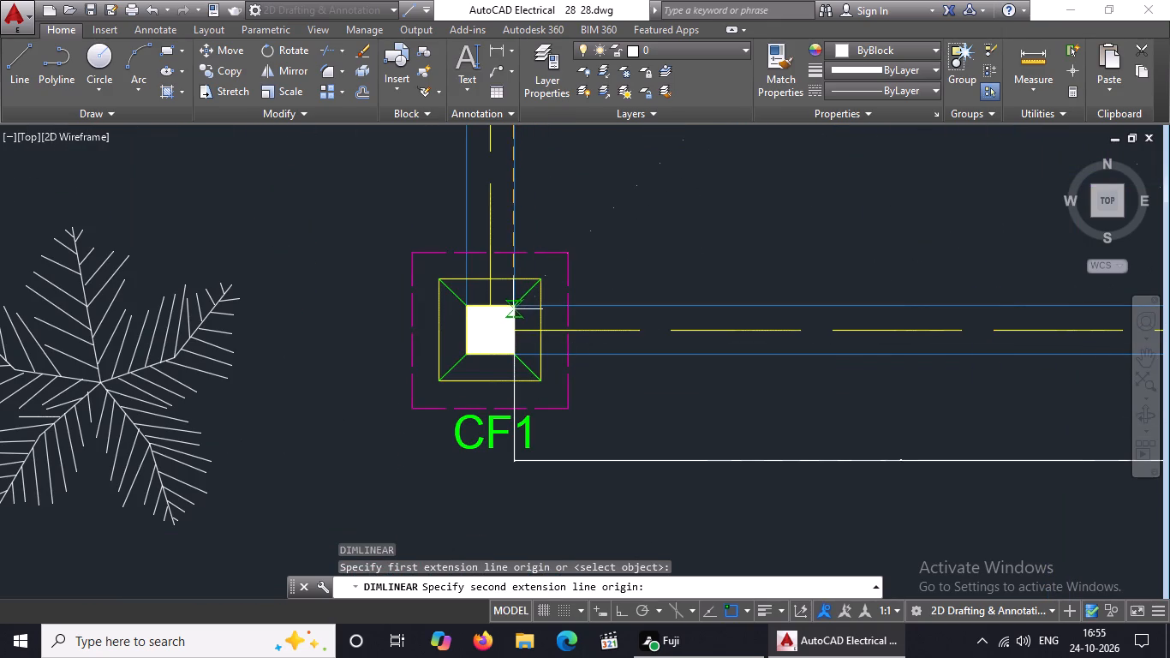
{"action": "left_click", "coordinate": [513, 303]}
{"action": "scroll", "coordinate": [513, 303], "scroll_direction": "down", "scroll_amount": 4}
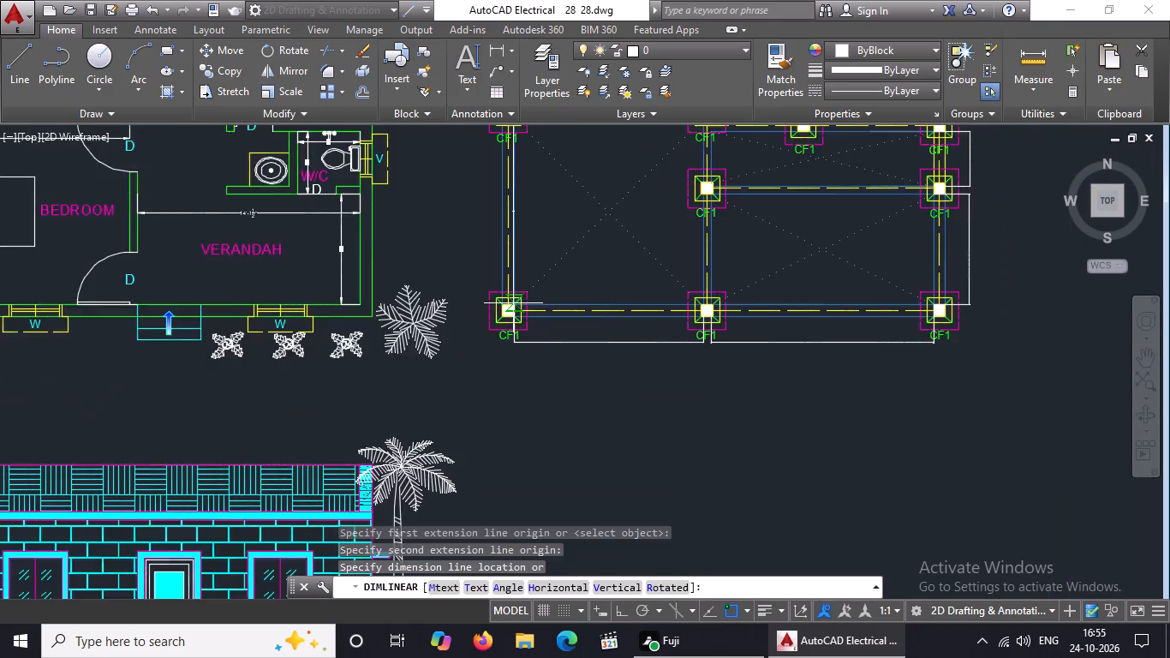
{"action": "scroll", "coordinate": [513, 303], "scroll_direction": "down", "scroll_amount": 3}
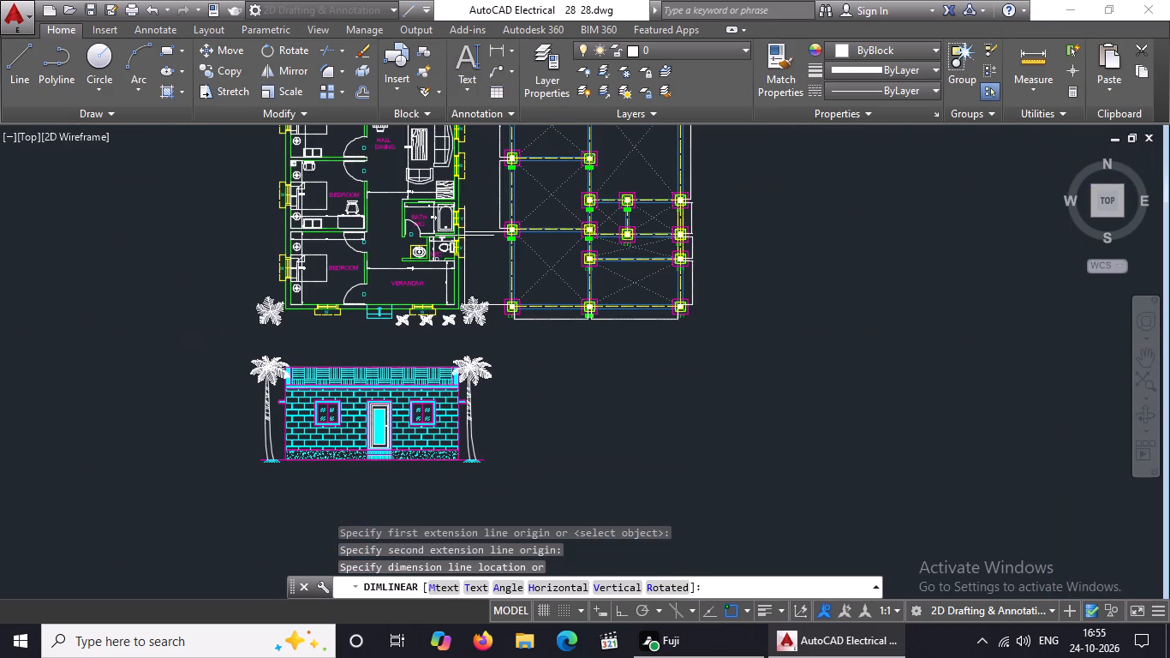
{"action": "scroll", "coordinate": [486, 227], "scroll_direction": "up", "scroll_amount": 3}
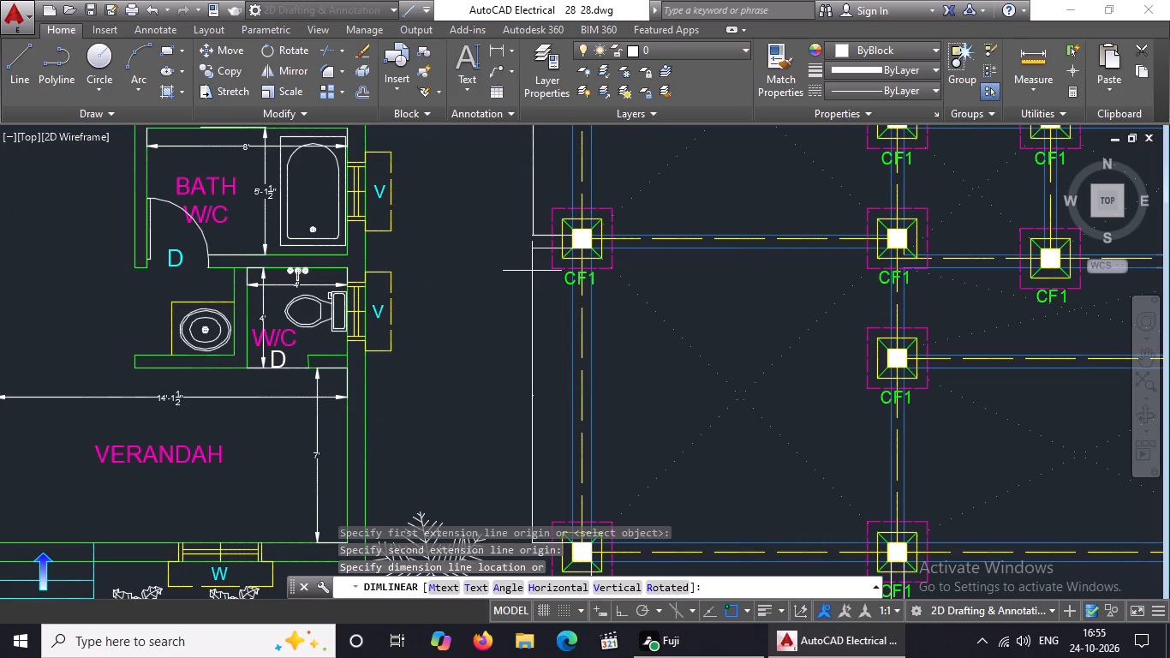
{"action": "left_click", "coordinate": [533, 272]}
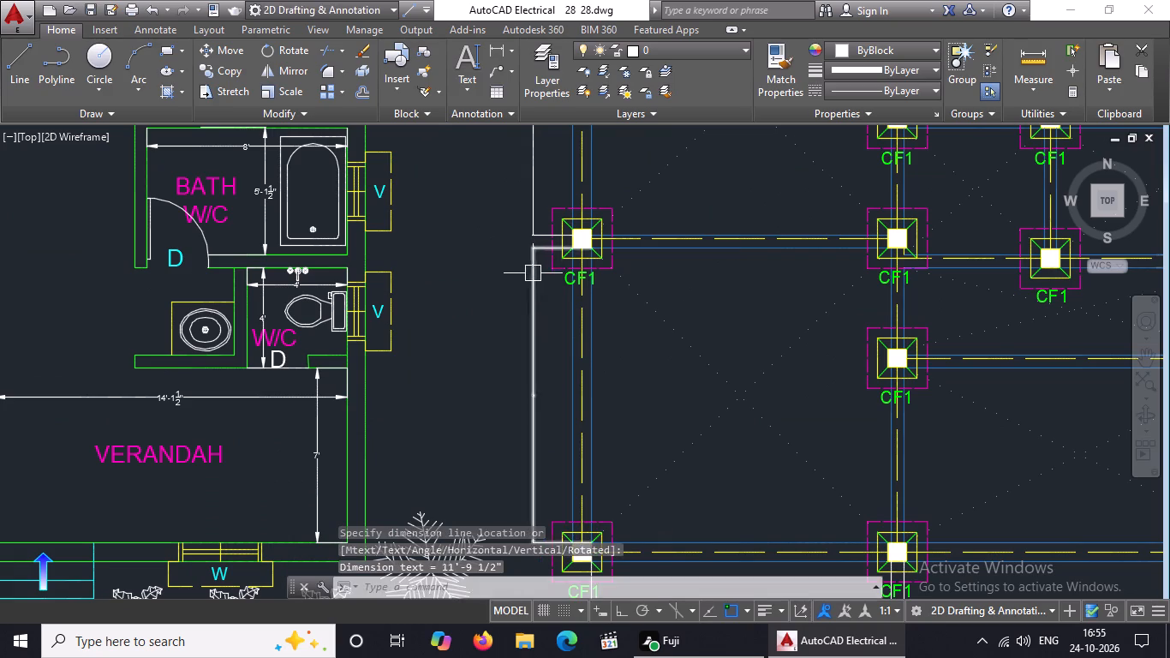
{"action": "scroll", "coordinate": [554, 272], "scroll_direction": "down", "scroll_amount": 3}
{"action": "right_click", "coordinate": [612, 434]}
{"action": "scroll", "coordinate": [594, 357], "scroll_direction": "up", "scroll_amount": 3}
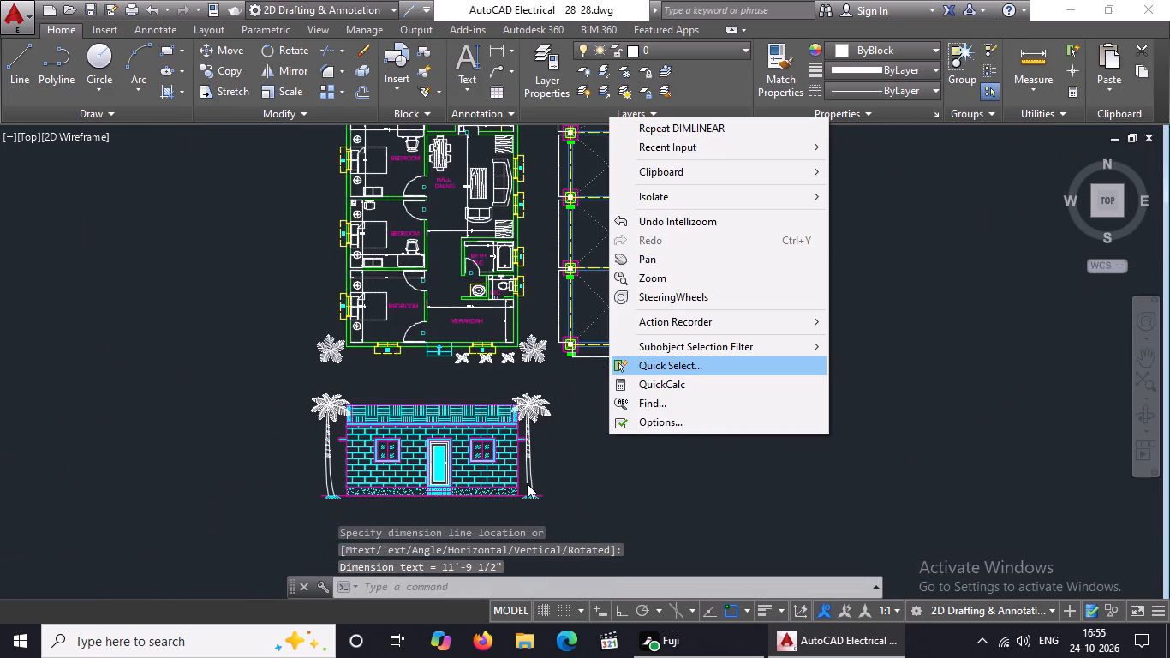
{"action": "key", "text": "Escape"}
{"action": "key", "text": "Escape"}
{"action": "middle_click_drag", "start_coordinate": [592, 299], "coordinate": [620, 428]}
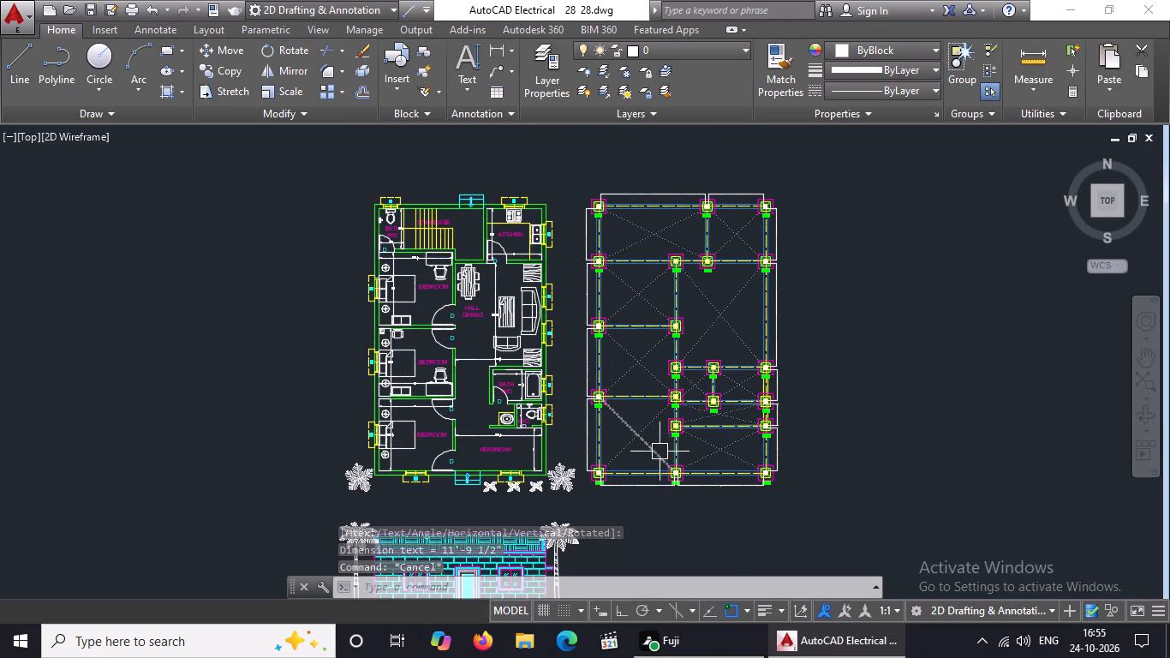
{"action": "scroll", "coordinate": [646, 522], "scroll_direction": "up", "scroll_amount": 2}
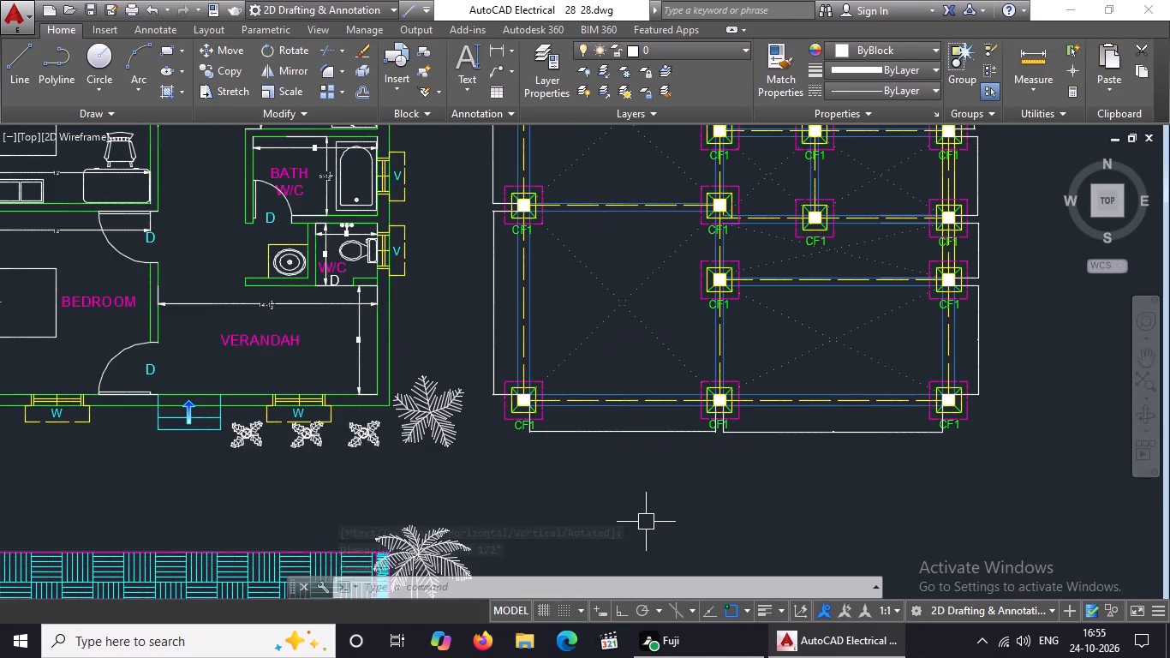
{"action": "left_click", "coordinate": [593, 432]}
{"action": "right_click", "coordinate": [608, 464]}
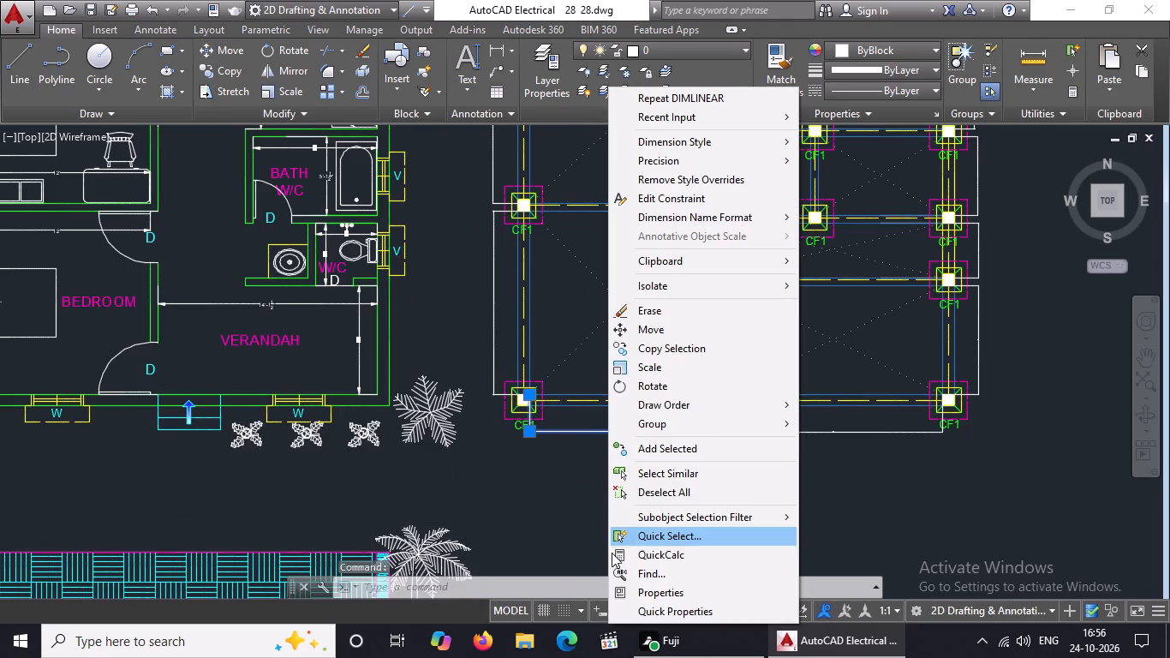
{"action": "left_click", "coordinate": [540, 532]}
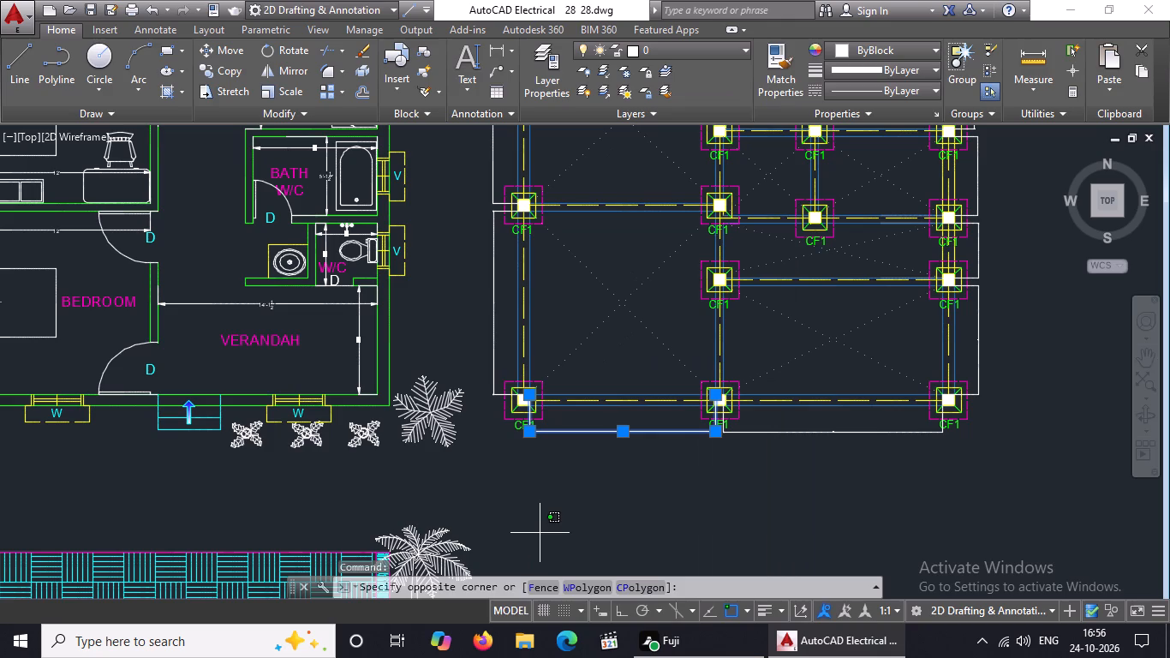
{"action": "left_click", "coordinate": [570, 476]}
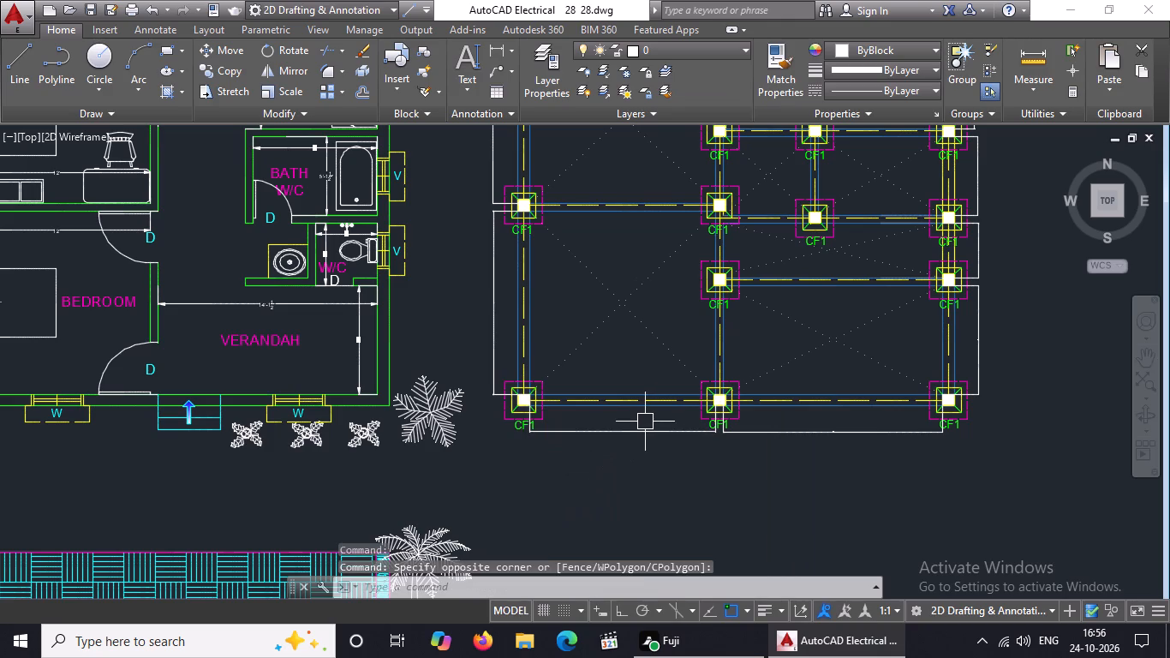
Set the arrow size of the horizontal dimension below the foundation plan's bottom-left bay to 5" in its properties.
{"action": "left_click", "coordinate": [612, 431]}
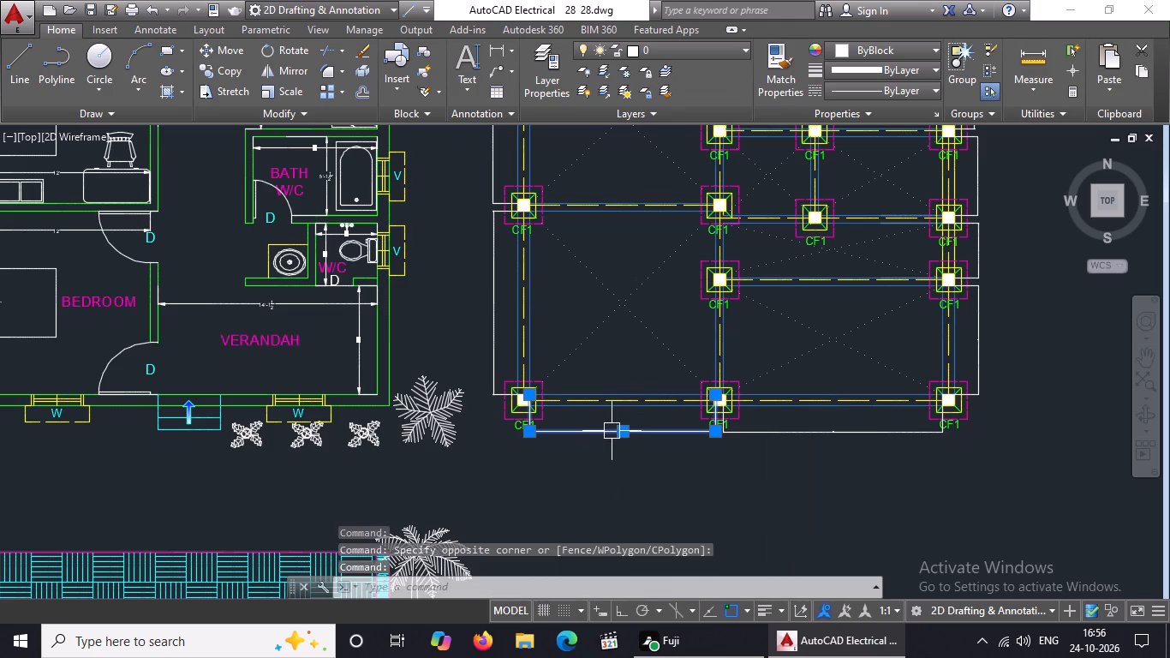
{"action": "right_click", "coordinate": [611, 489]}
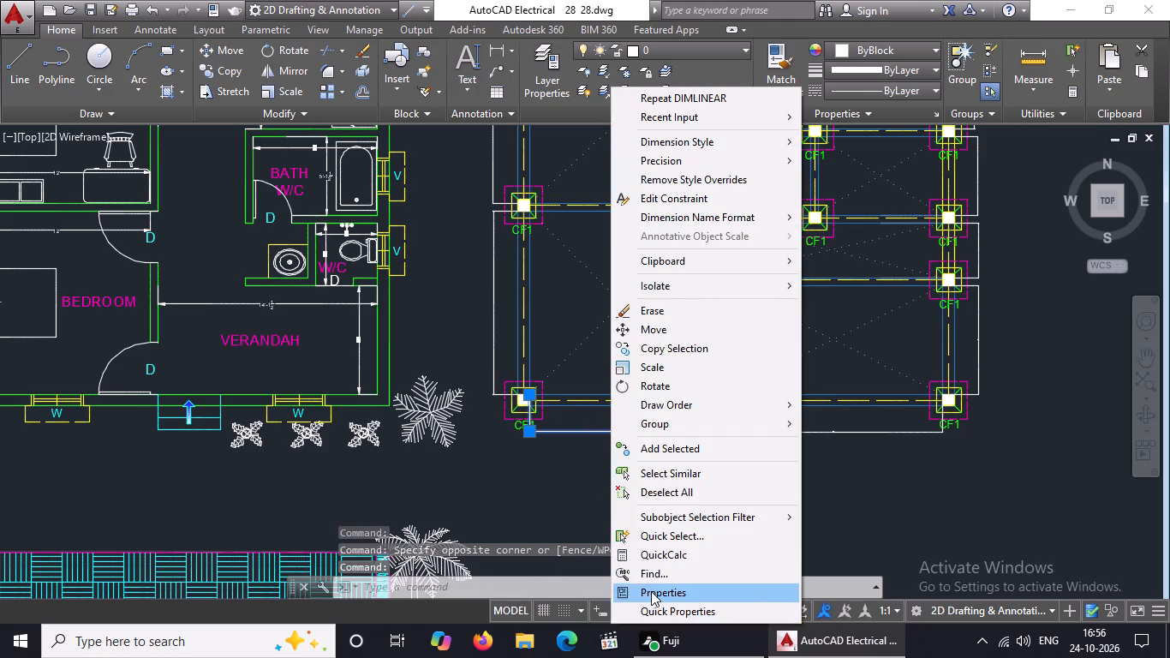
{"action": "left_click", "coordinate": [652, 591]}
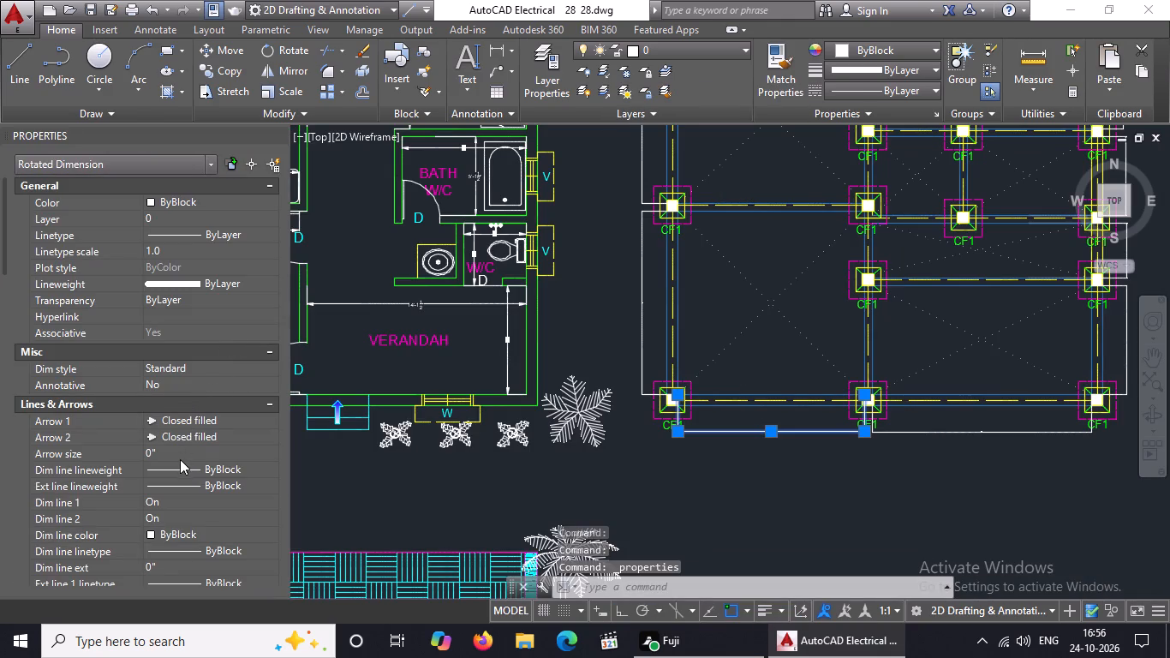
{"action": "left_click", "coordinate": [180, 455]}
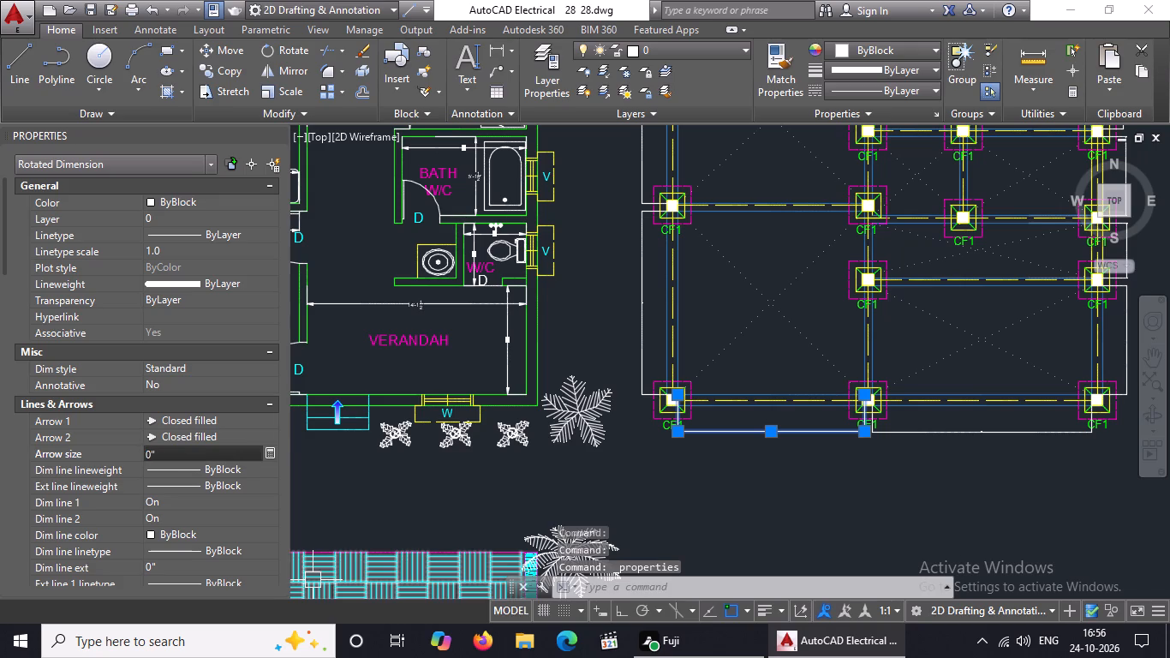
{"action": "key", "text": "BackSpace"}
{"action": "key", "text": "BackSpace"}
{"action": "key", "text": "BackSpace"}
{"action": "key", "text": "BackSpace"}
{"action": "left_click", "coordinate": [186, 459]}
{"action": "key", "text": "BackSpace"}
{"action": "key", "text": "BackSpace"}
{"action": "key", "text": "BackSpace"}
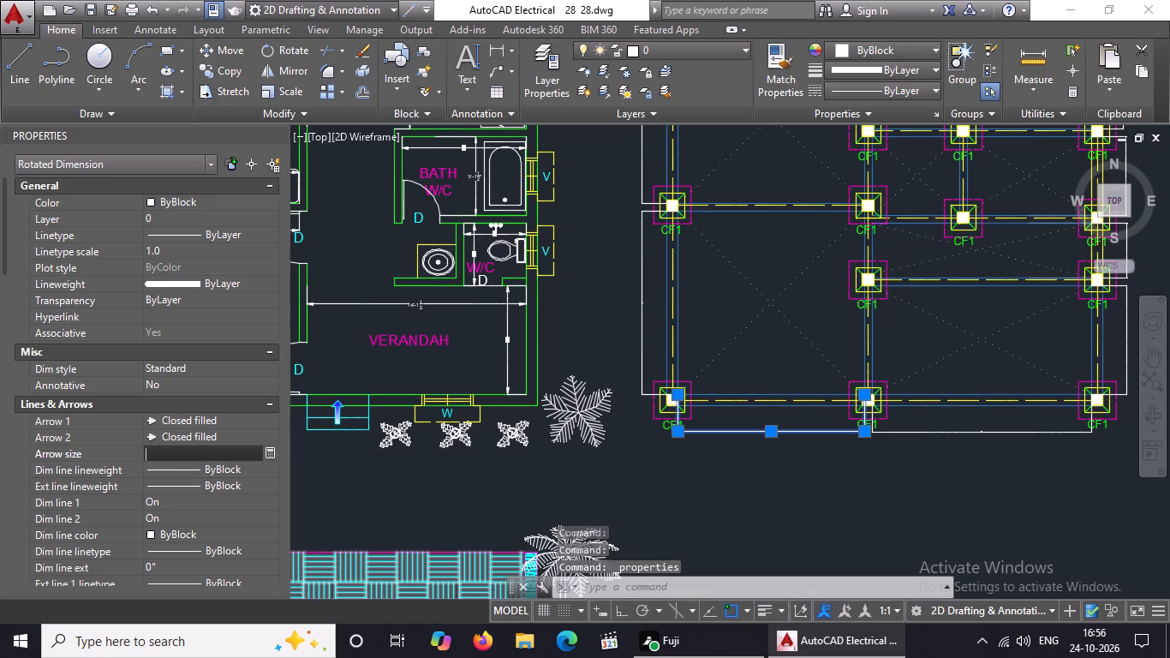
{"action": "key", "text": "BackSpace"}
{"action": "key", "text": "BackSpace"}
{"action": "key", "text": "BackSpace"}
{"action": "key", "text": "5"}
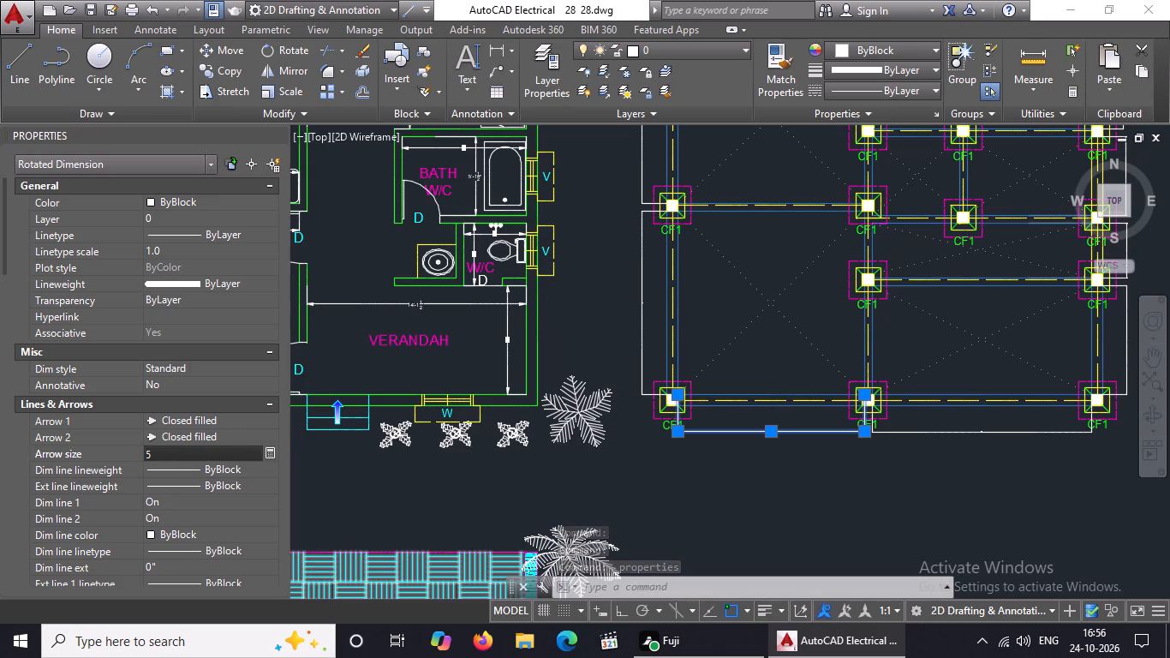
{"action": "key", "text": "shift+quotedbl"}
{"action": "key", "text": "Return"}
Set the text height of the bottom-left bay's horizontal dimension to 5".
{"action": "scroll", "coordinate": [187, 459], "scroll_direction": "down", "scroll_amount": 2}
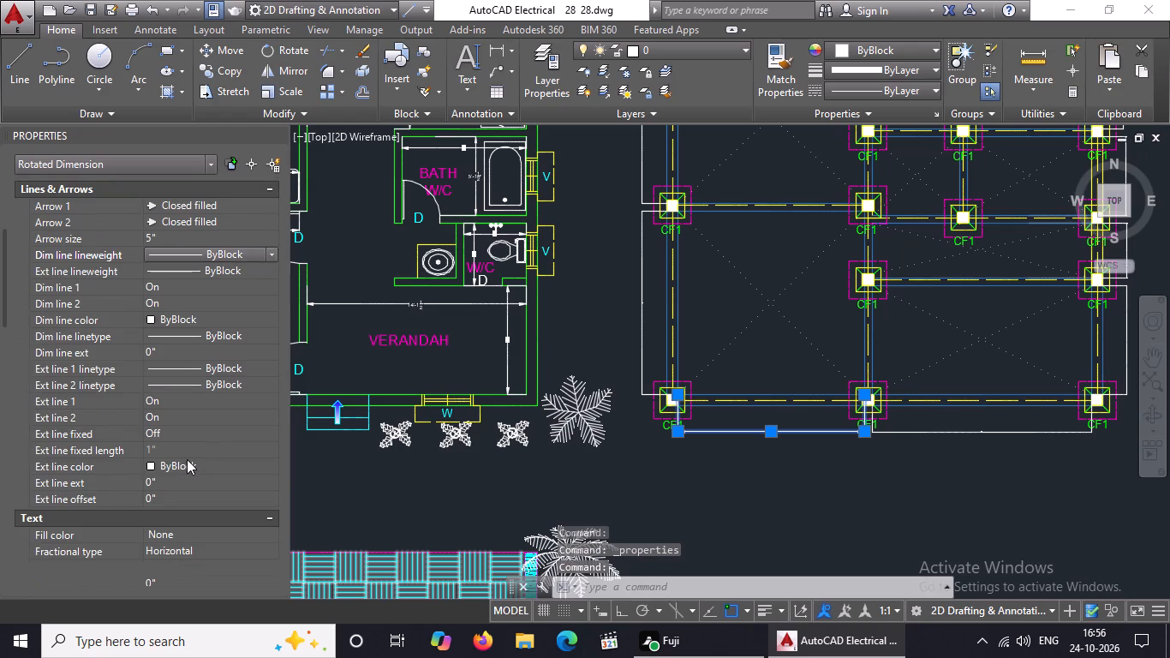
{"action": "scroll", "coordinate": [170, 549], "scroll_direction": "down", "scroll_amount": 1}
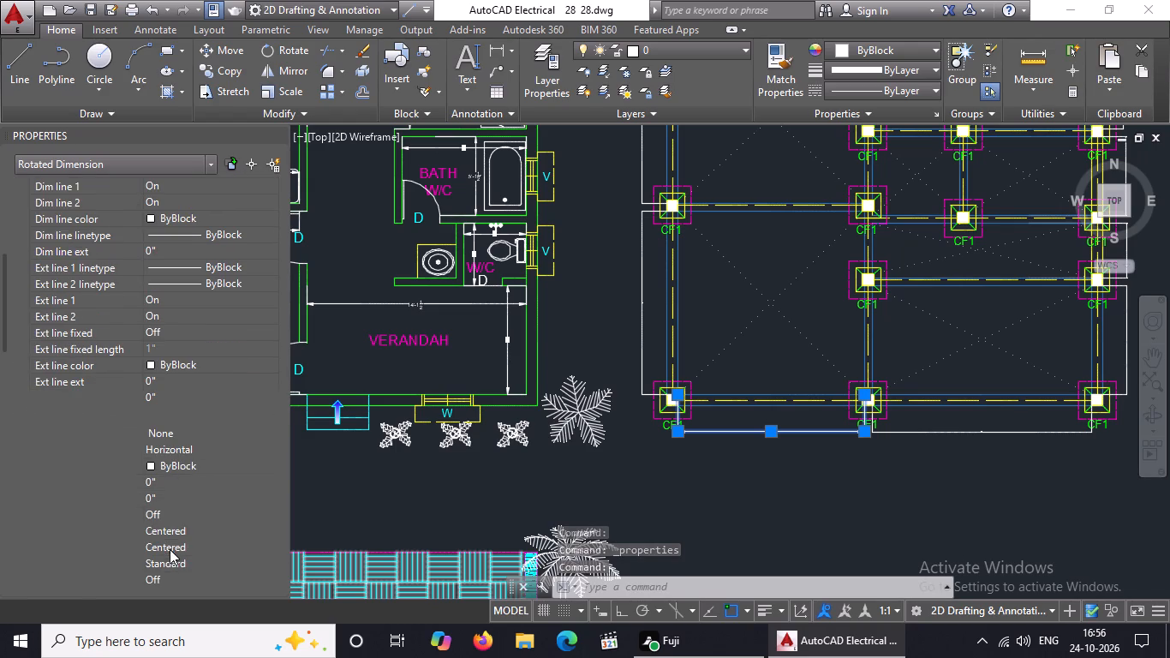
{"action": "left_click", "coordinate": [171, 480]}
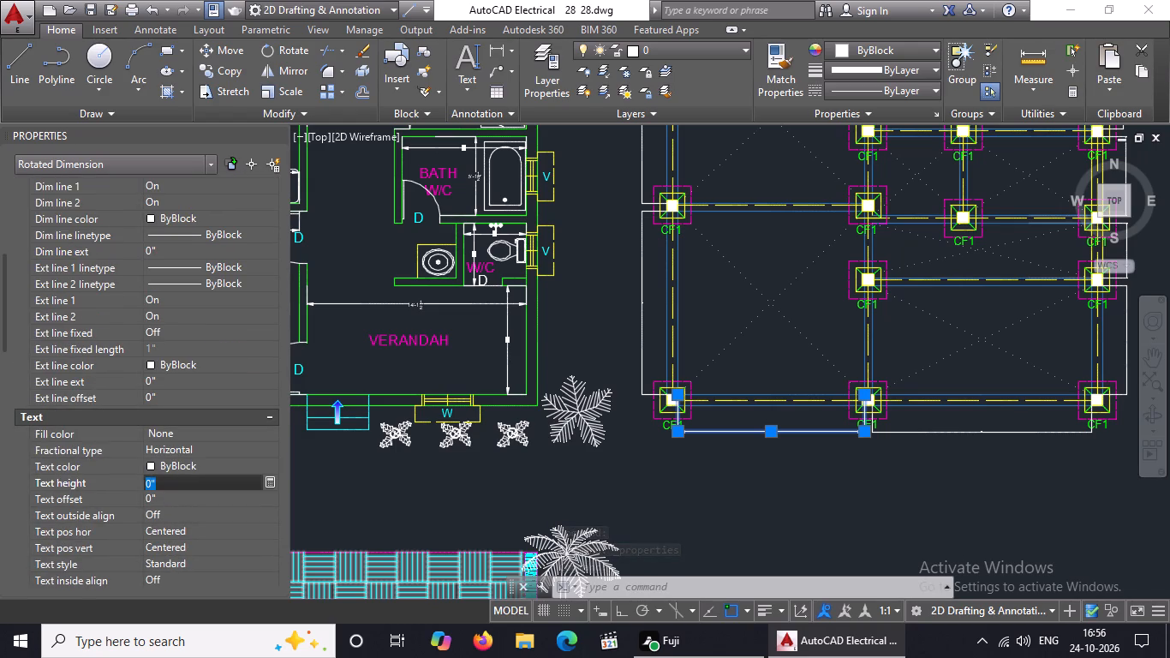
{"action": "key", "text": "BackSpace"}
{"action": "key", "text": "BackSpace"}
{"action": "key", "text": "BackSpace"}
{"action": "key", "text": "5"}
{"action": "key", "text": "shift+quotedbl"}
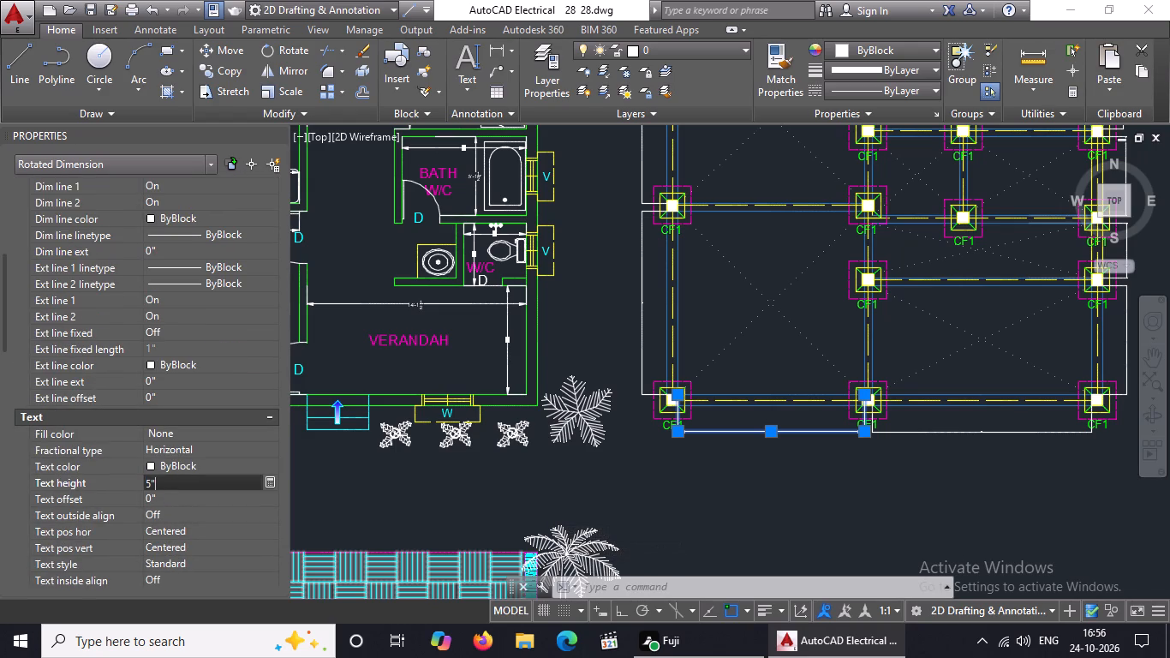
{"action": "key", "text": "Return"}
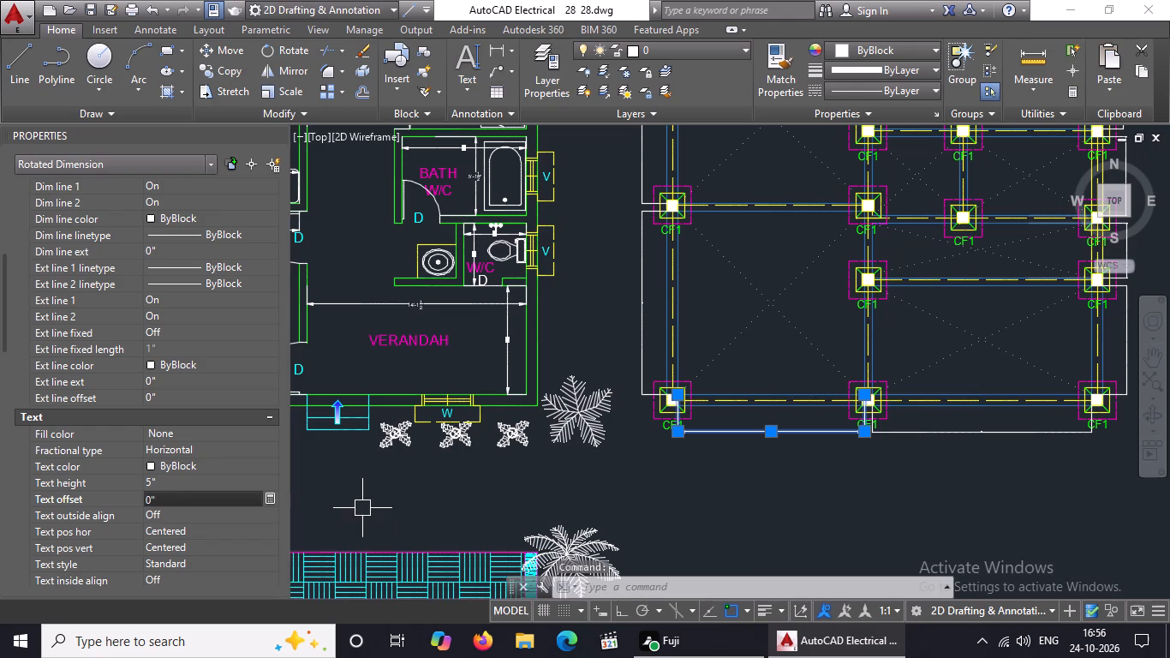
Set the arrow size of the horizontal dimension below the bottom-right bay to 5".
{"action": "left_click", "coordinate": [898, 430]}
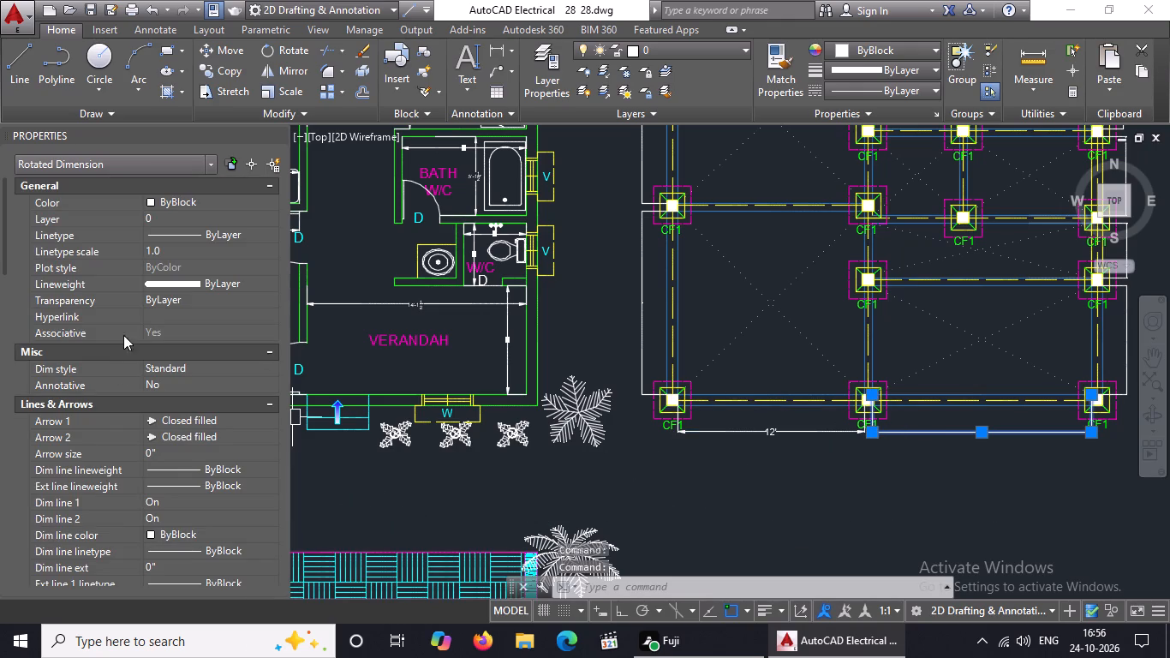
{"action": "left_click", "coordinate": [171, 454]}
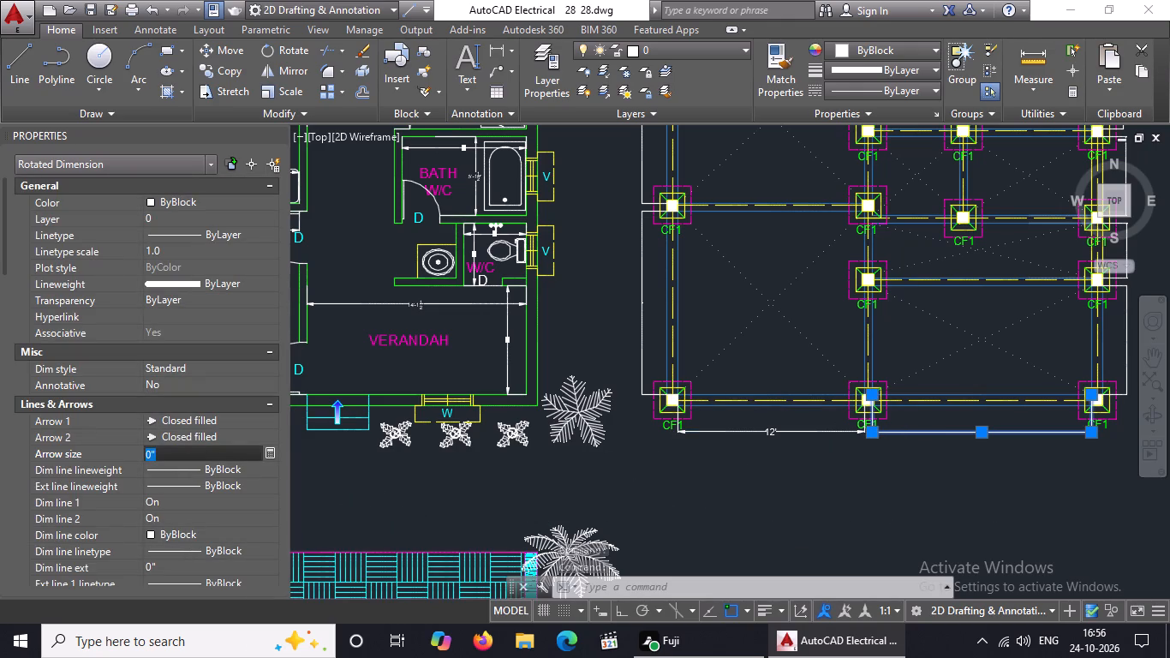
{"action": "key", "text": "BackSpace"}
{"action": "key", "text": "BackSpace"}
{"action": "key", "text": "BackSpace"}
{"action": "key", "text": "5"}
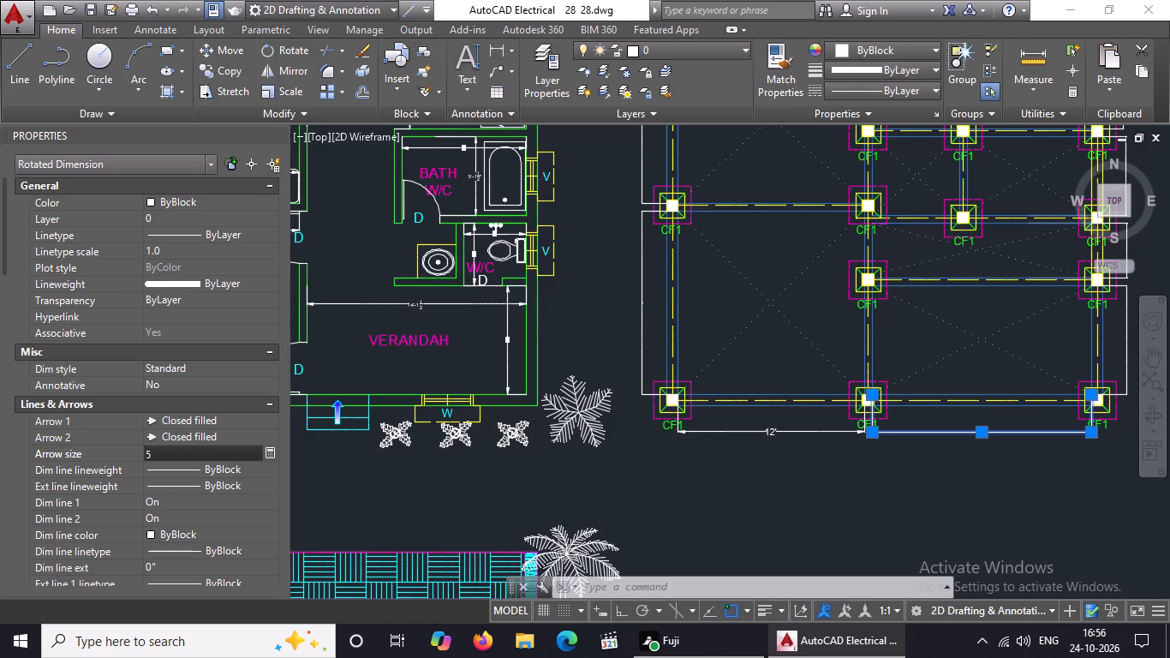
{"action": "key", "text": "shift+quotedbl"}
{"action": "key", "text": "Return"}
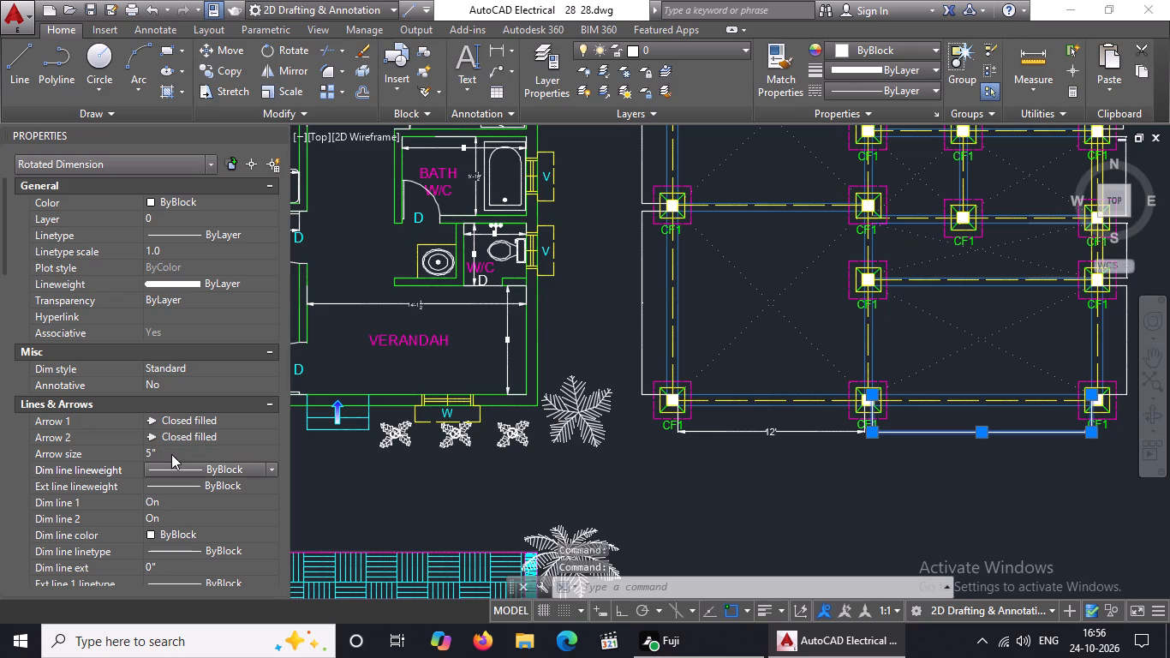
Set the text height of the horizontal dimension below the foundation plan's bottom-right bay to 5".
{"action": "scroll", "coordinate": [198, 418], "scroll_direction": "down", "scroll_amount": 4}
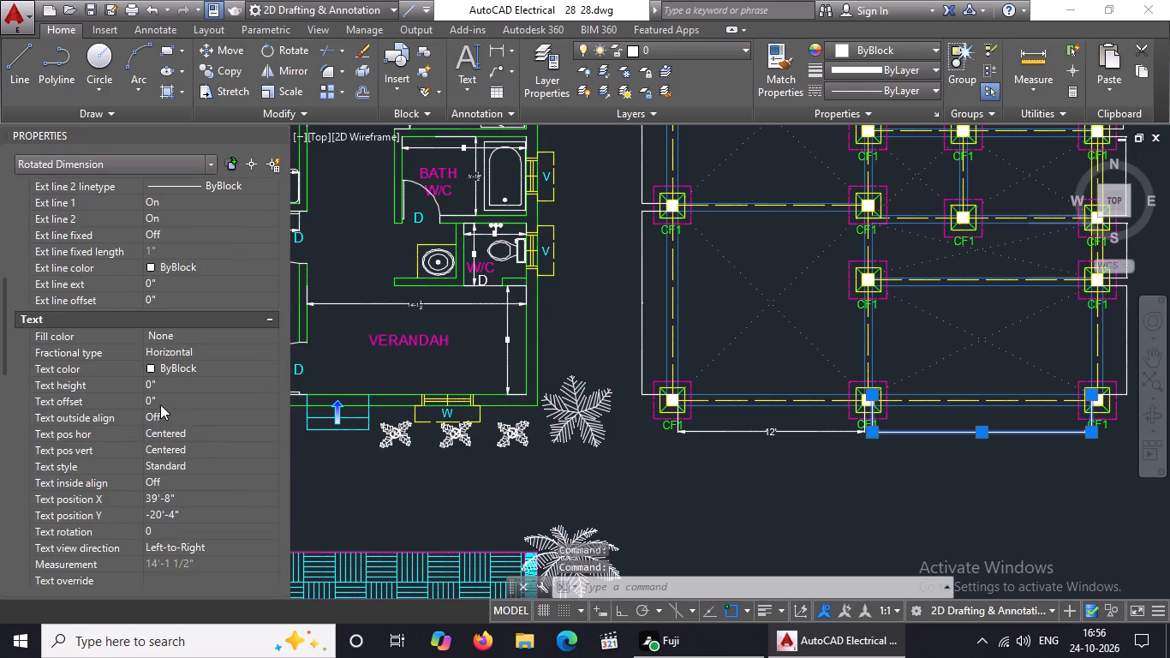
{"action": "left_click", "coordinate": [165, 380]}
{"action": "key", "text": "BackSpace"}
{"action": "key", "text": "BackSpace"}
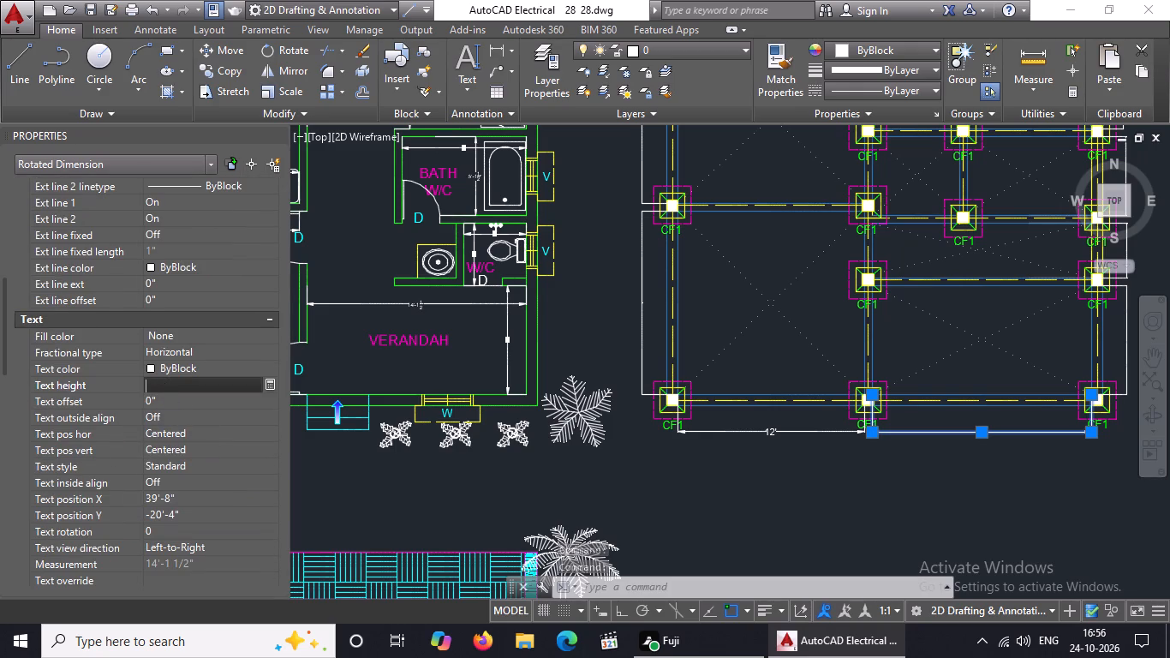
{"action": "key", "text": "BackSpace"}
{"action": "key", "text": "5"}
{"action": "key", "text": "shift+quotedbl"}
{"action": "key", "text": "Return"}
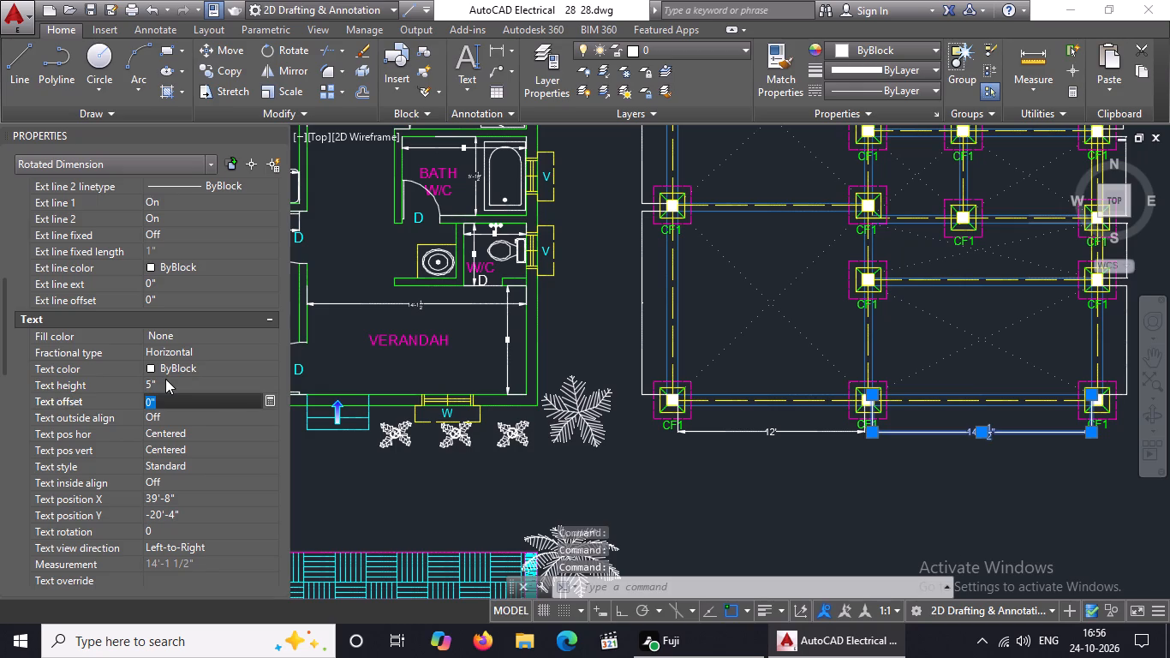
Set the arrow size of the vertical dimension beside the foundation plan's bottom left-hand bay to 5".
{"action": "scroll", "coordinate": [730, 440], "scroll_direction": "down", "scroll_amount": 2}
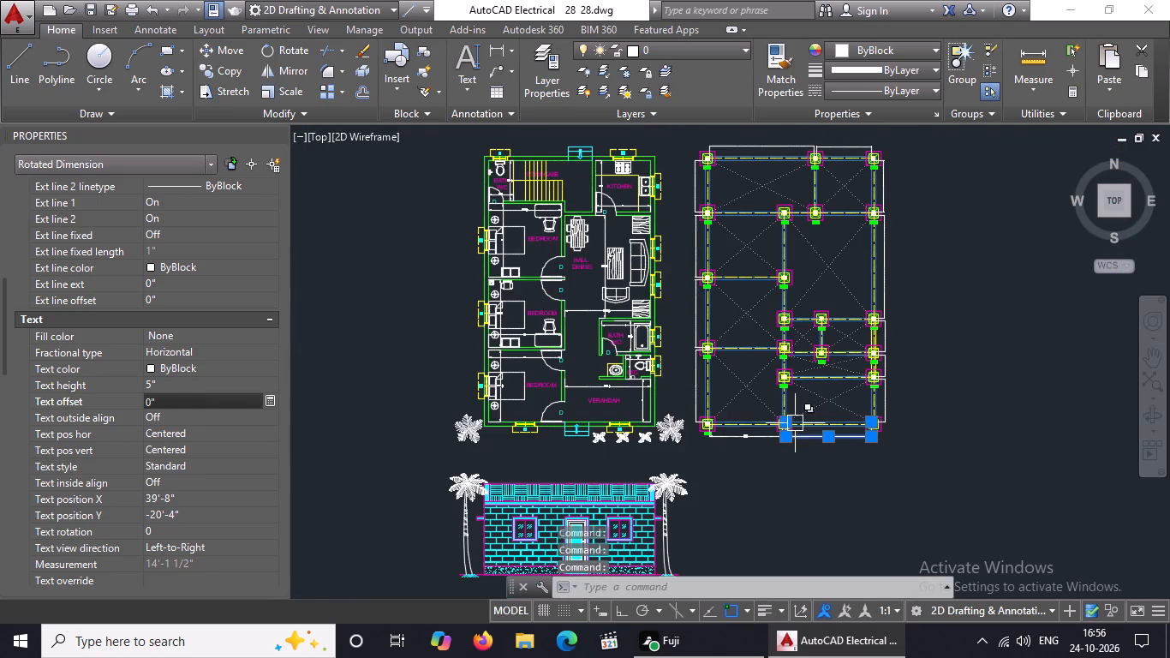
{"action": "scroll", "coordinate": [682, 382], "scroll_direction": "up", "scroll_amount": 3}
{"action": "left_click", "coordinate": [727, 380]}
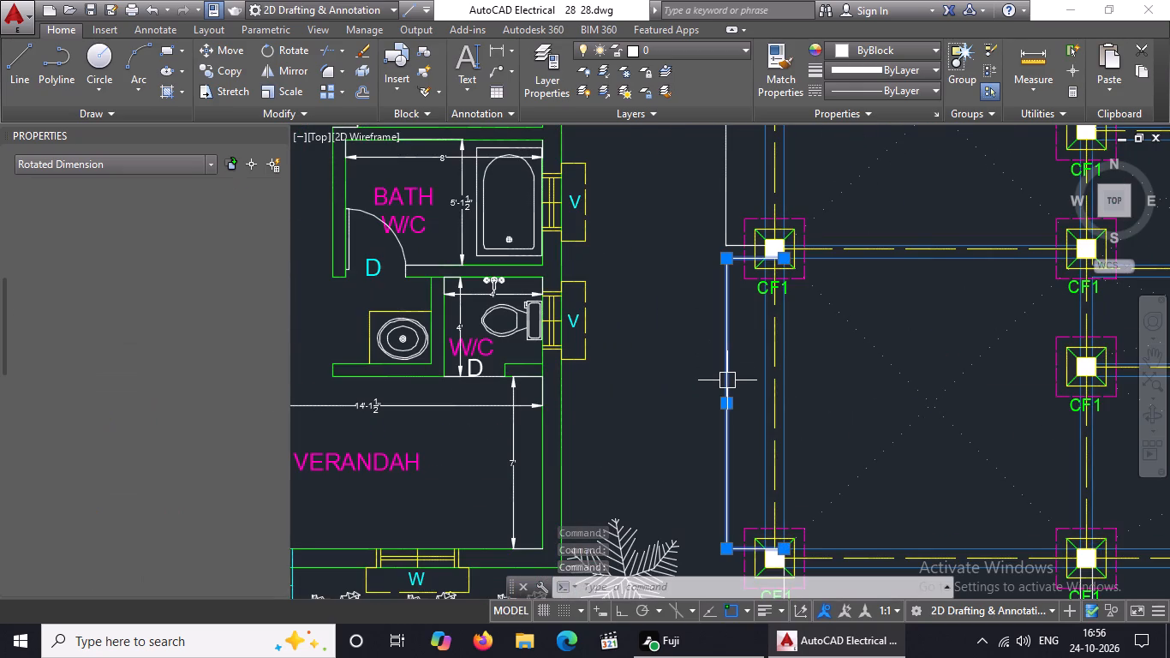
{"action": "left_click", "coordinate": [169, 452]}
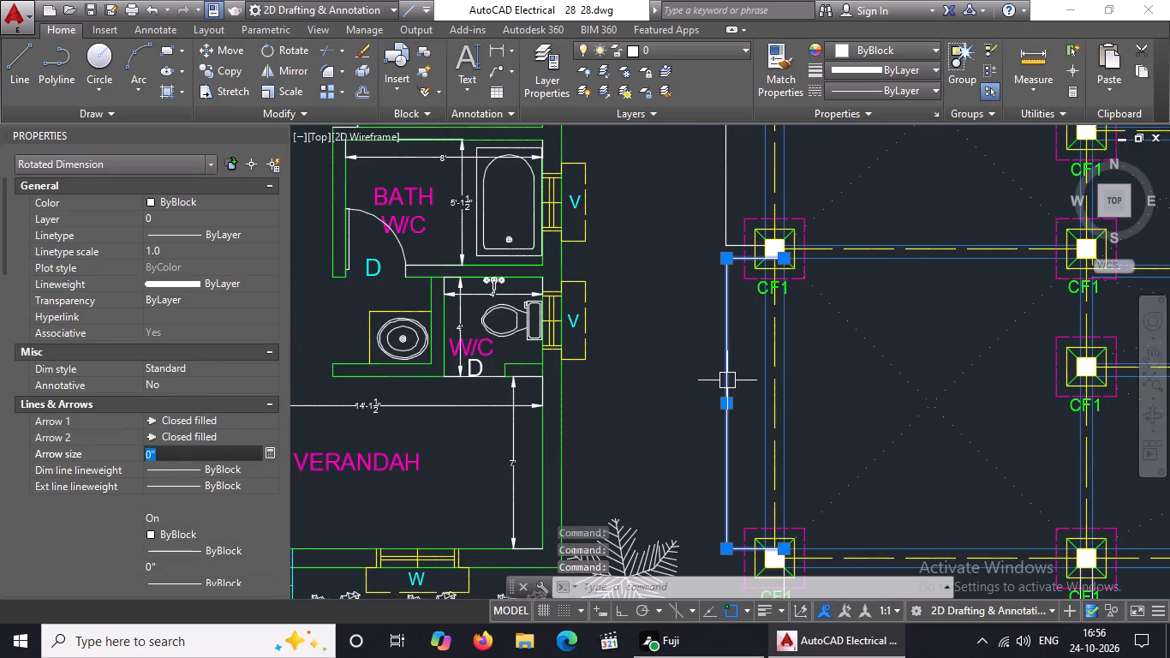
{"action": "key", "text": "BackSpace"}
{"action": "key", "text": "BackSpace"}
{"action": "key", "text": "BackSpace"}
{"action": "key", "text": "5"}
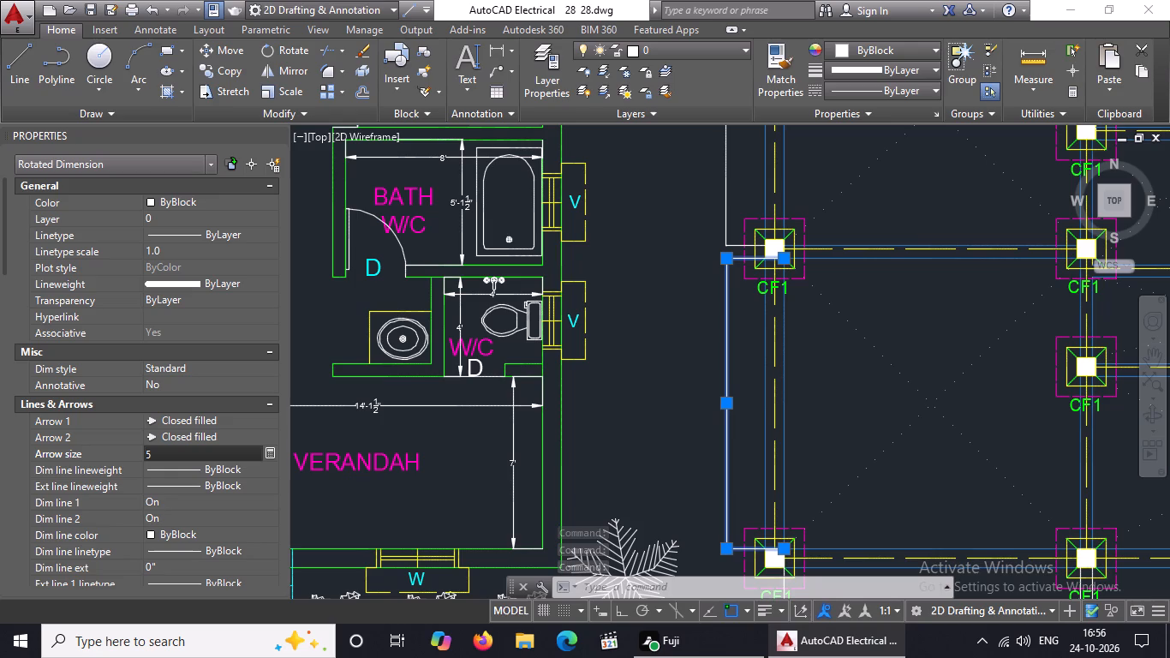
{"action": "key", "text": "shift+quotedbl"}
{"action": "key", "text": "Return"}
Set the text height of the bottom left-hand bay's vertical dimension to 5".
{"action": "scroll", "coordinate": [171, 452], "scroll_direction": "down", "scroll_amount": 3}
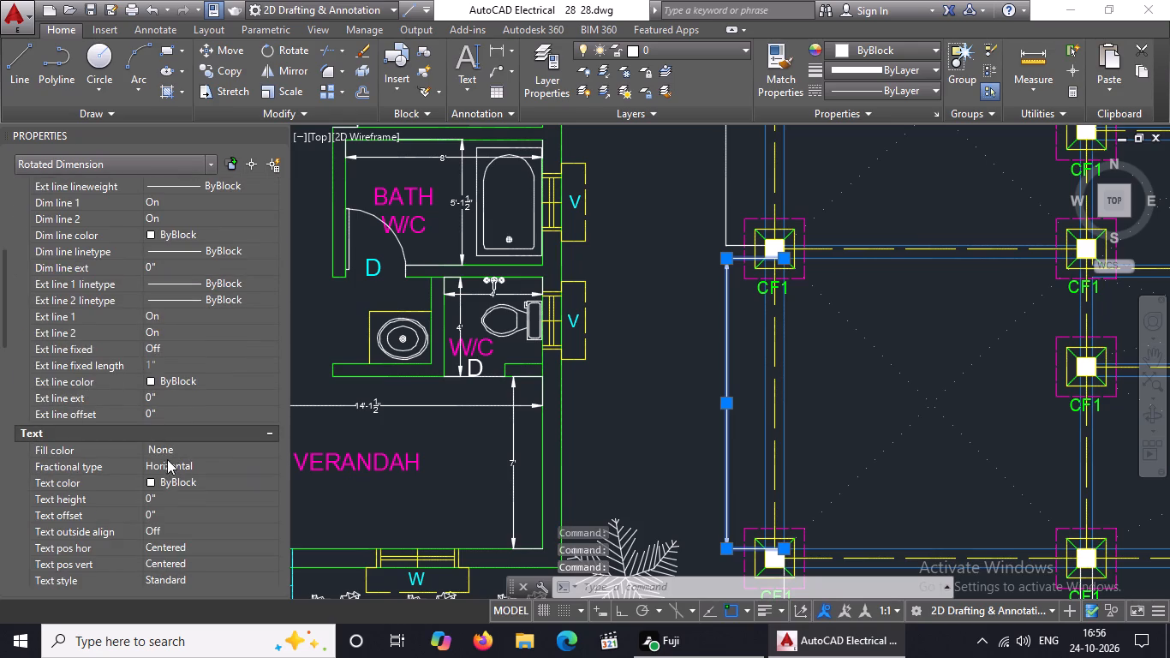
{"action": "left_click", "coordinate": [180, 503]}
{"action": "key", "text": "BackSpace"}
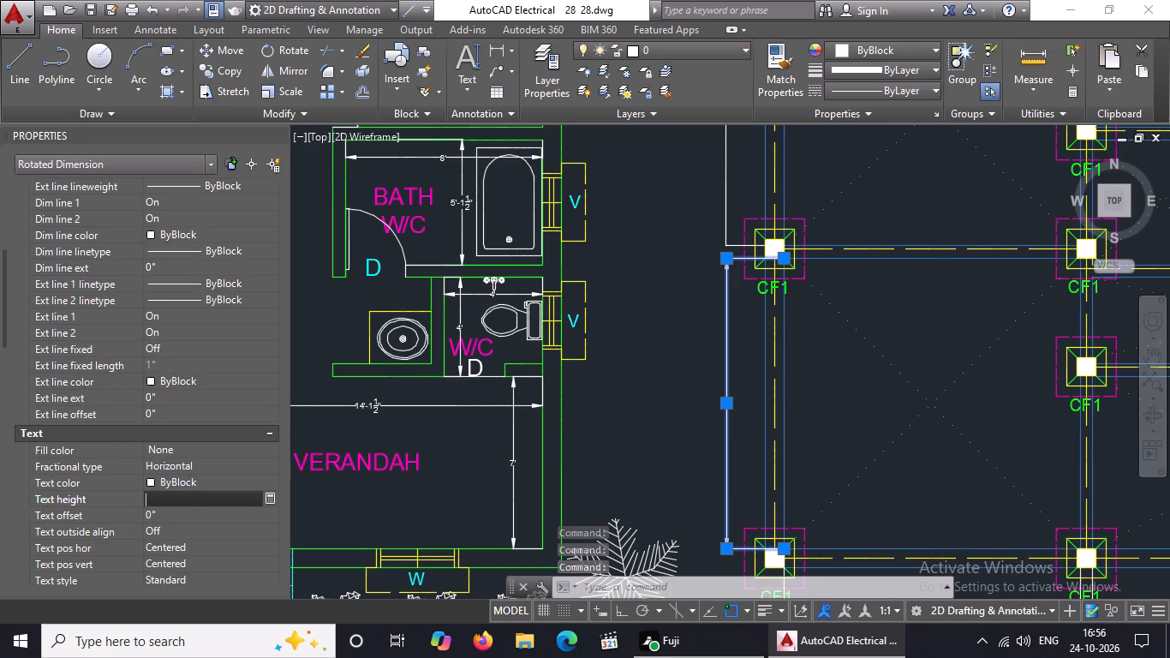
{"action": "key", "text": "BackSpace"}
{"action": "type", "text": "5\""}
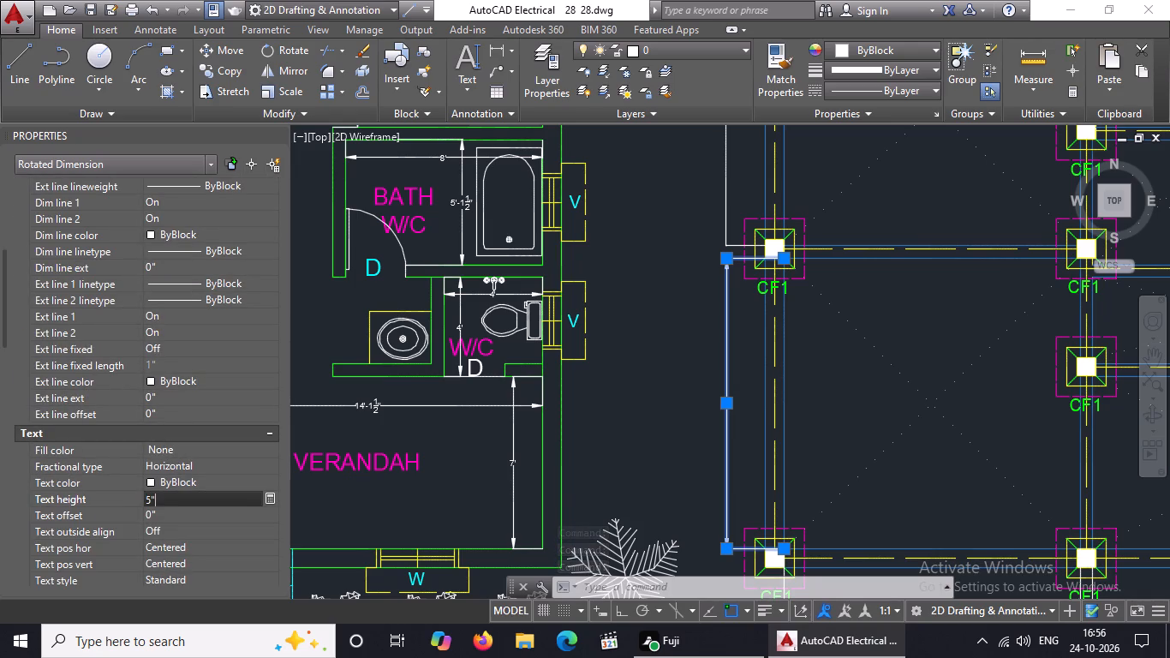
{"action": "key", "text": "Return"}
Set the arrow size of the vertical dimension for the second left-hand bay from the bottom to 5".
{"action": "scroll", "coordinate": [707, 451], "scroll_direction": "down", "scroll_amount": 2}
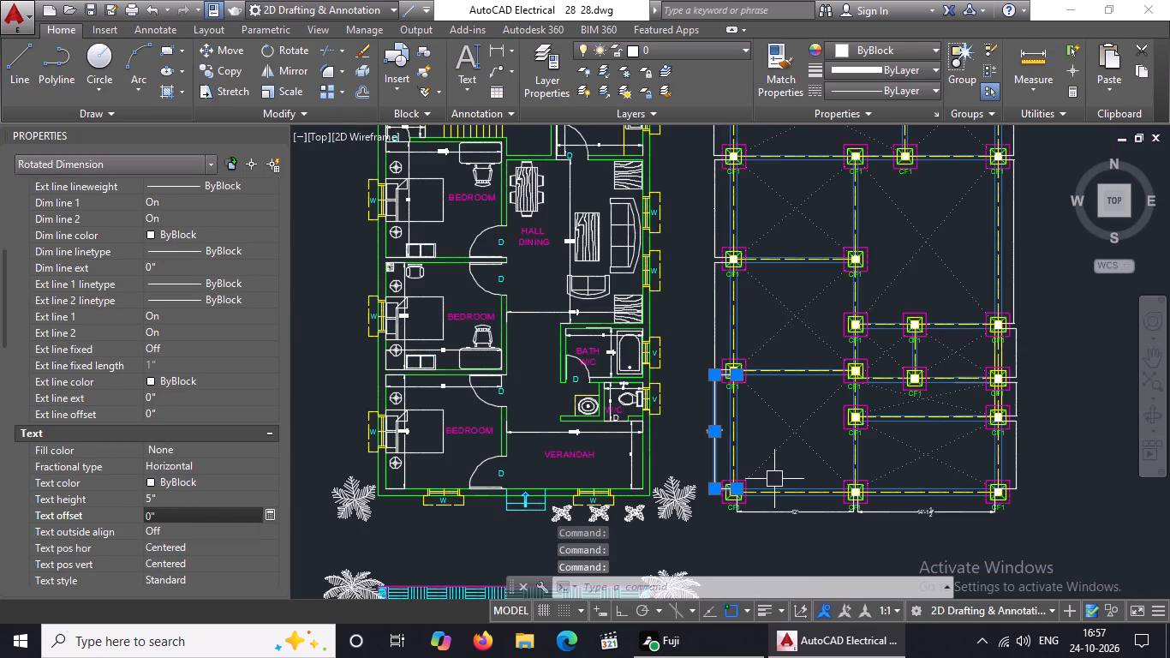
{"action": "left_click", "coordinate": [712, 335]}
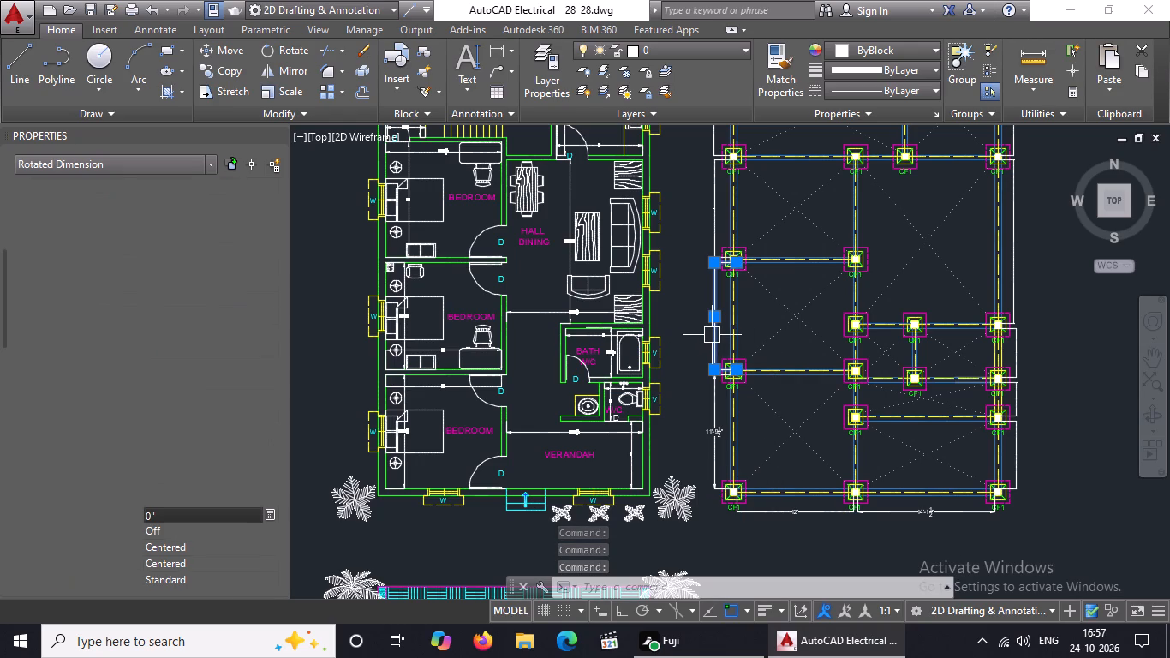
{"action": "left_click", "coordinate": [164, 451]}
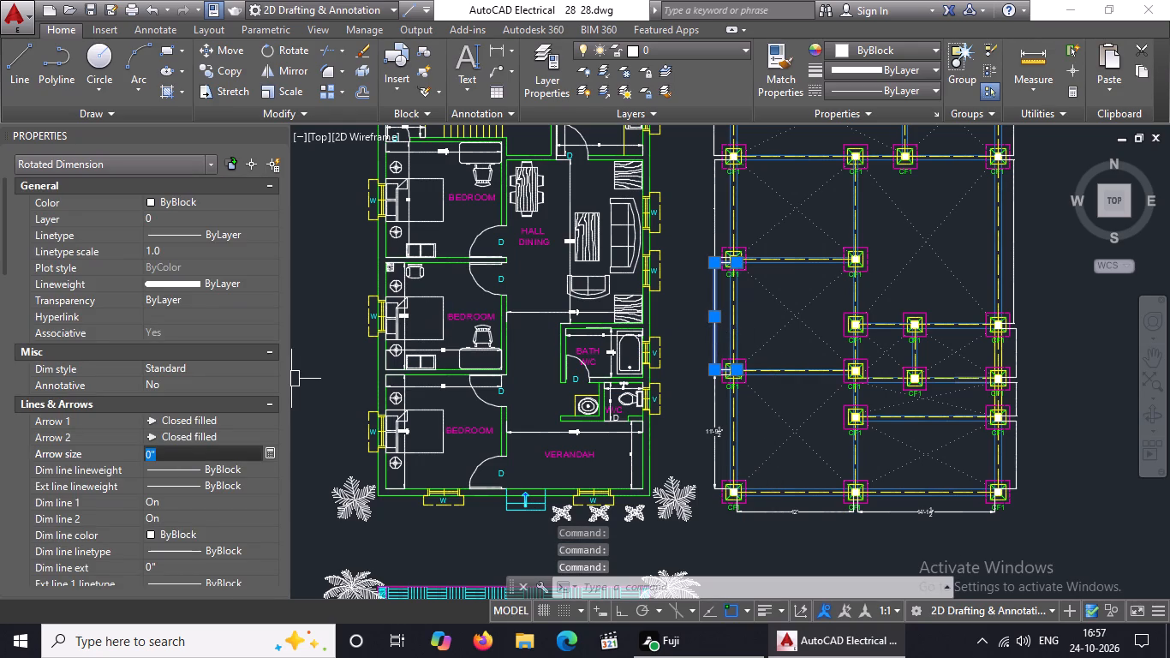
{"action": "key", "text": "BackSpace"}
{"action": "key", "text": "BackSpace"}
{"action": "key", "text": "BackSpace"}
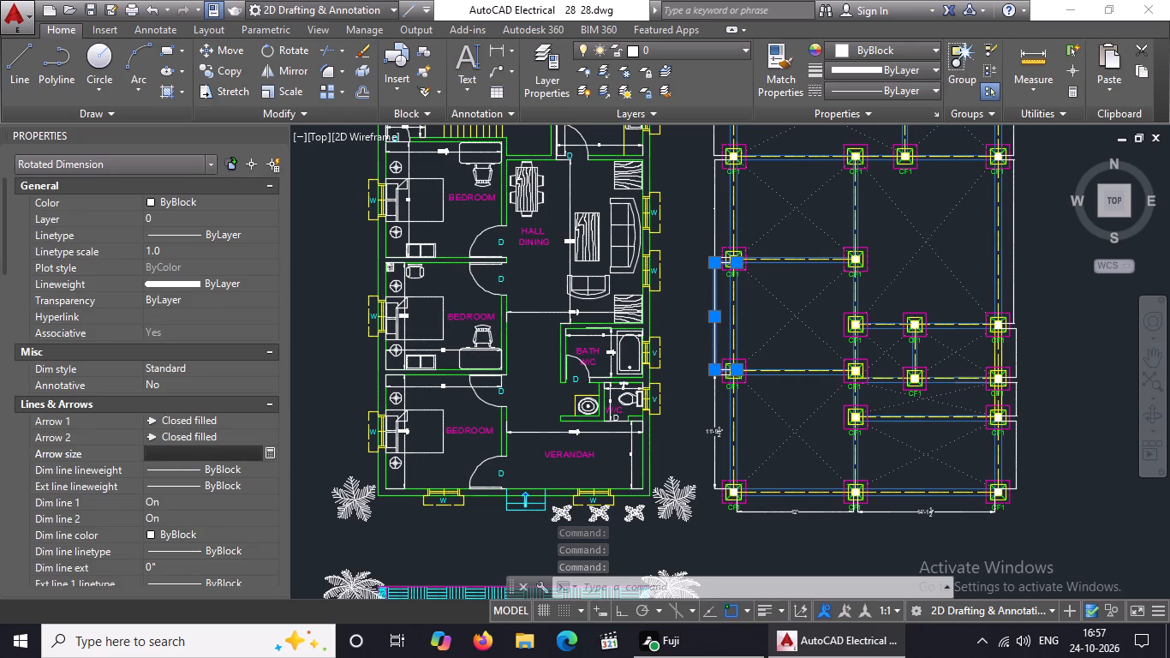
{"action": "key", "text": "5"}
{"action": "key", "text": "shift+quotedbl"}
{"action": "key", "text": "Return"}
Set the text height of the vertical dimension for the second left-hand bay from the bottom to 5".
{"action": "scroll", "coordinate": [164, 451], "scroll_direction": "down", "scroll_amount": 4}
{"action": "left_click", "coordinate": [185, 385]}
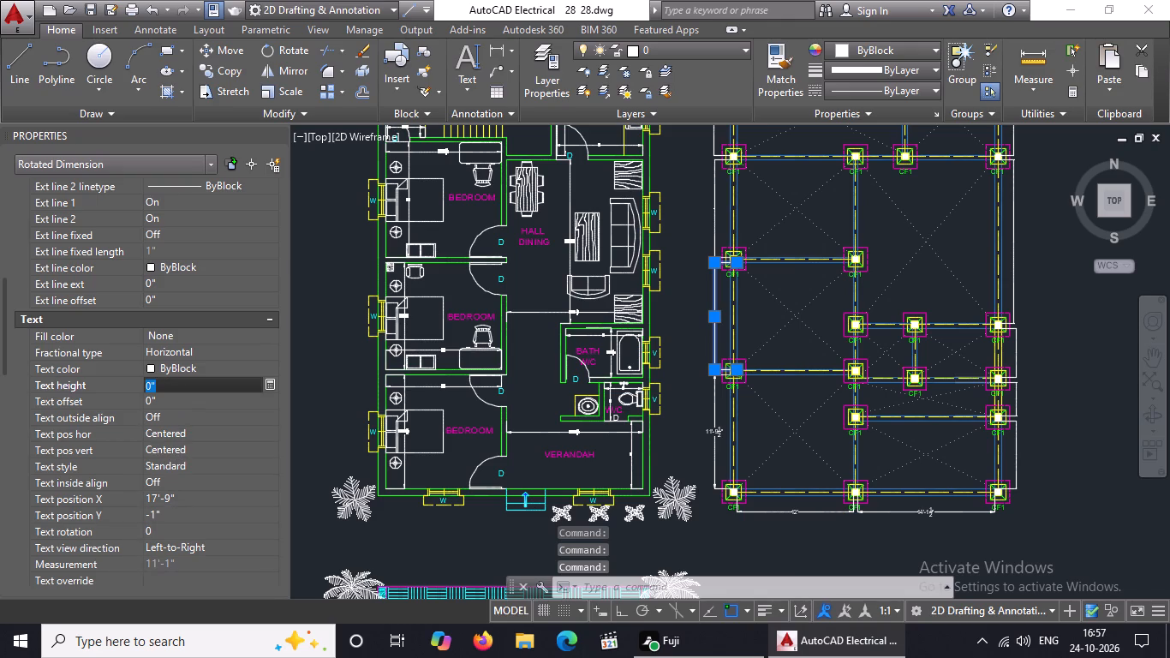
{"action": "key", "text": "BackSpace"}
{"action": "key", "text": "BackSpace"}
{"action": "key", "text": "BackSpace"}
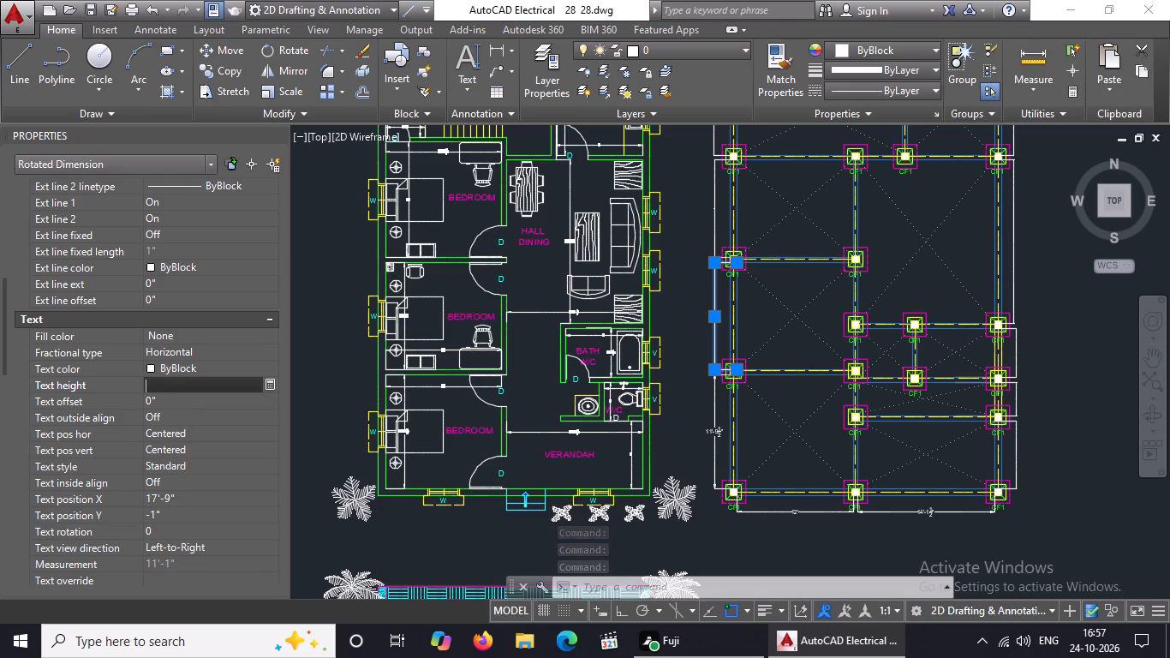
{"action": "key", "text": "5"}
{"action": "key", "text": "shift+quotedbl"}
{"action": "key", "text": "Return"}
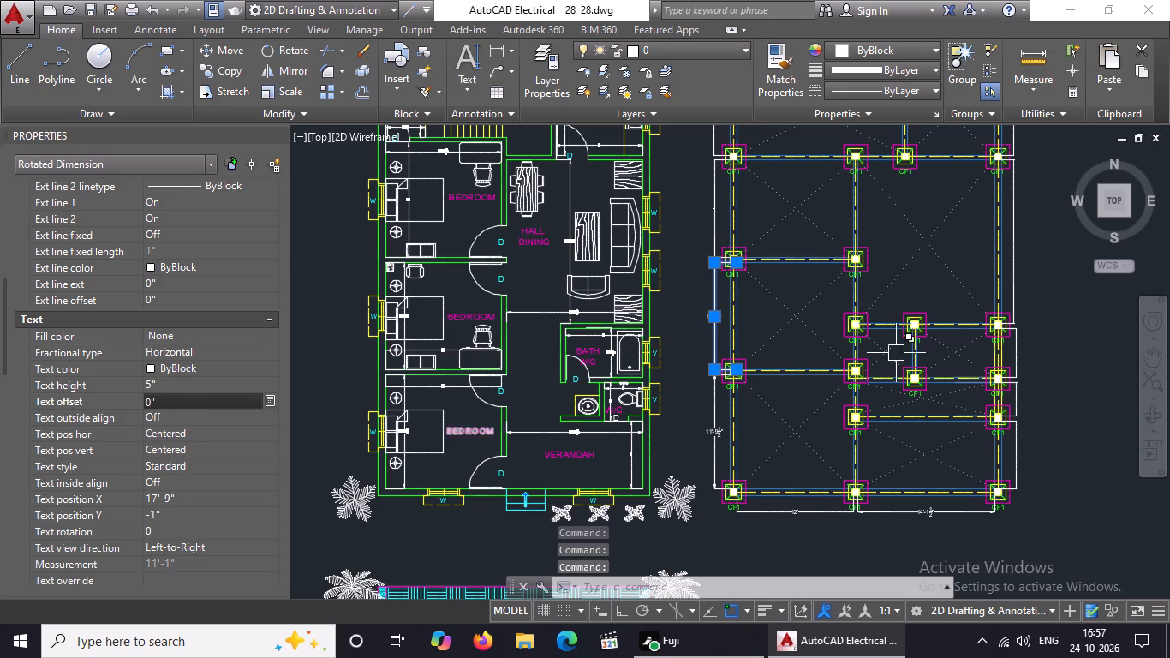
Set the arrow size of the vertical dimension for the second left-hand bay from the top to 5".
{"action": "scroll", "coordinate": [815, 376], "scroll_direction": "down", "scroll_amount": 3}
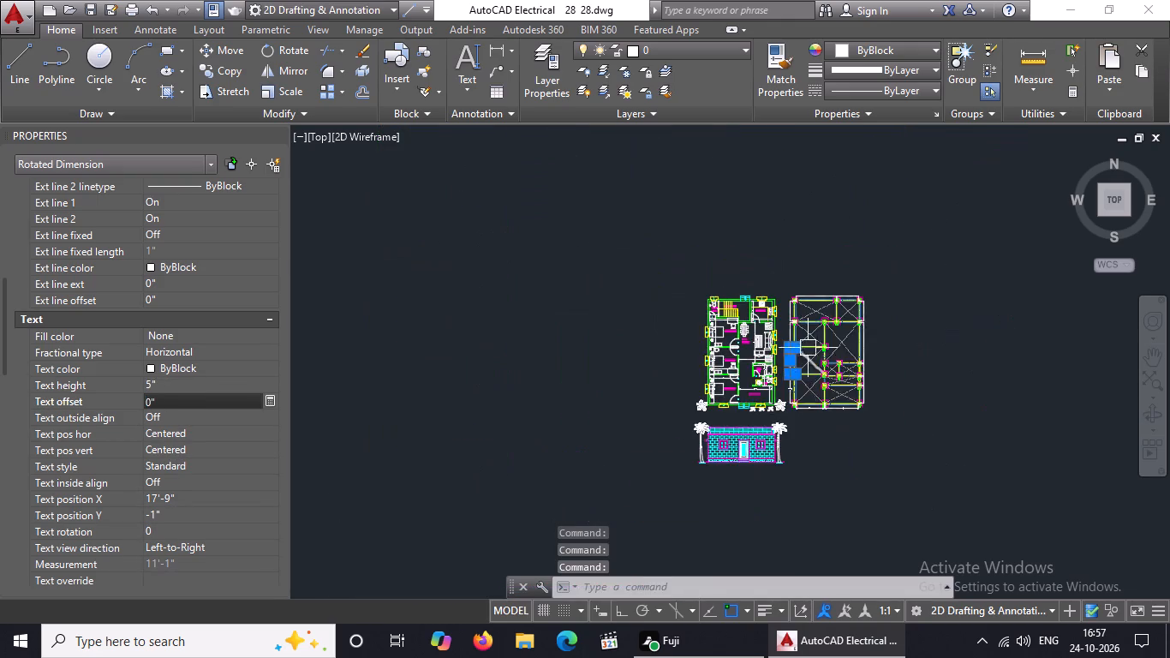
{"action": "scroll", "coordinate": [808, 344], "scroll_direction": "up", "scroll_amount": 4}
{"action": "left_click", "coordinate": [680, 292]}
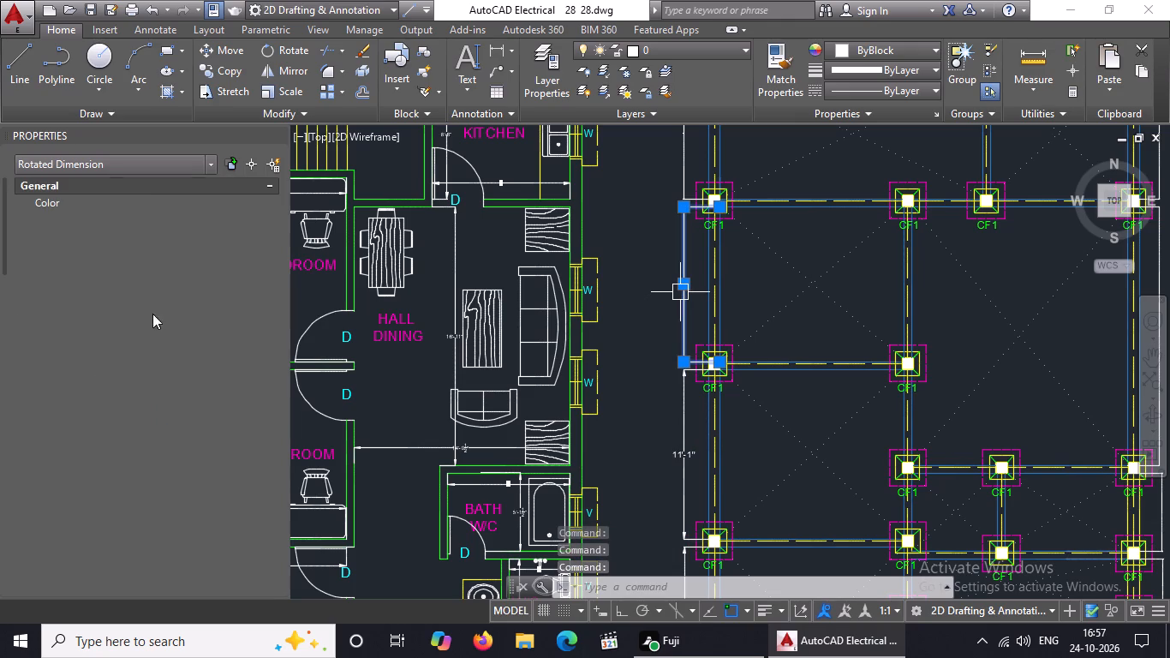
{"action": "left_click", "coordinate": [195, 451]}
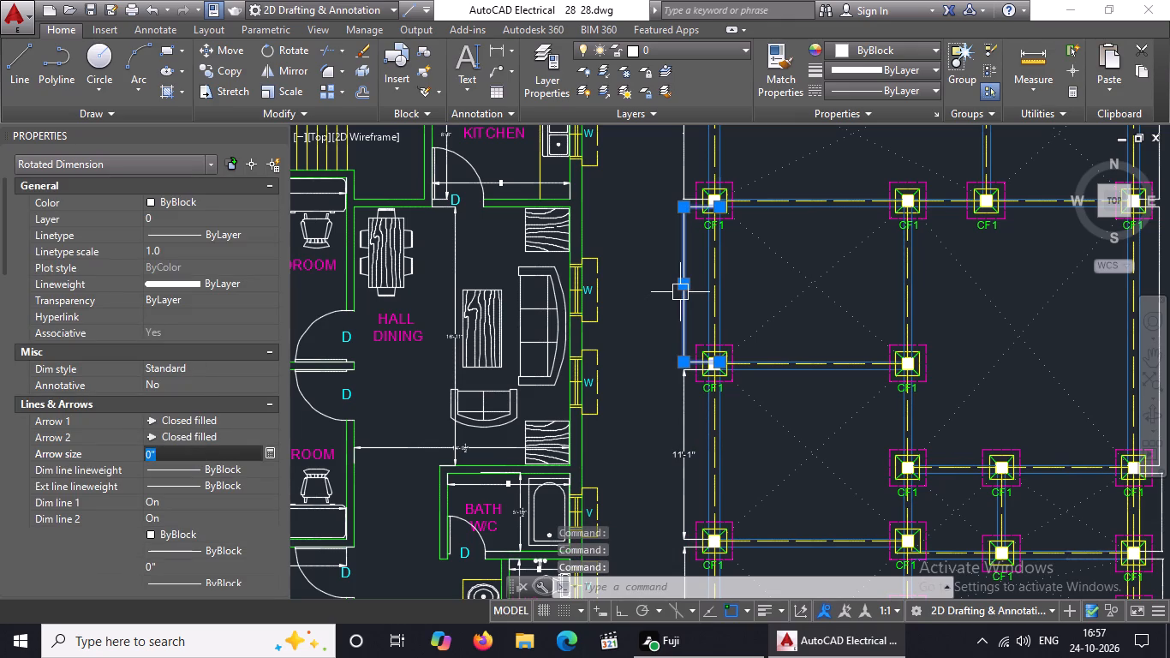
{"action": "key", "text": "BackSpace"}
{"action": "key", "text": "BackSpace"}
{"action": "key", "text": "BackSpace"}
{"action": "type", "text": "5\""}
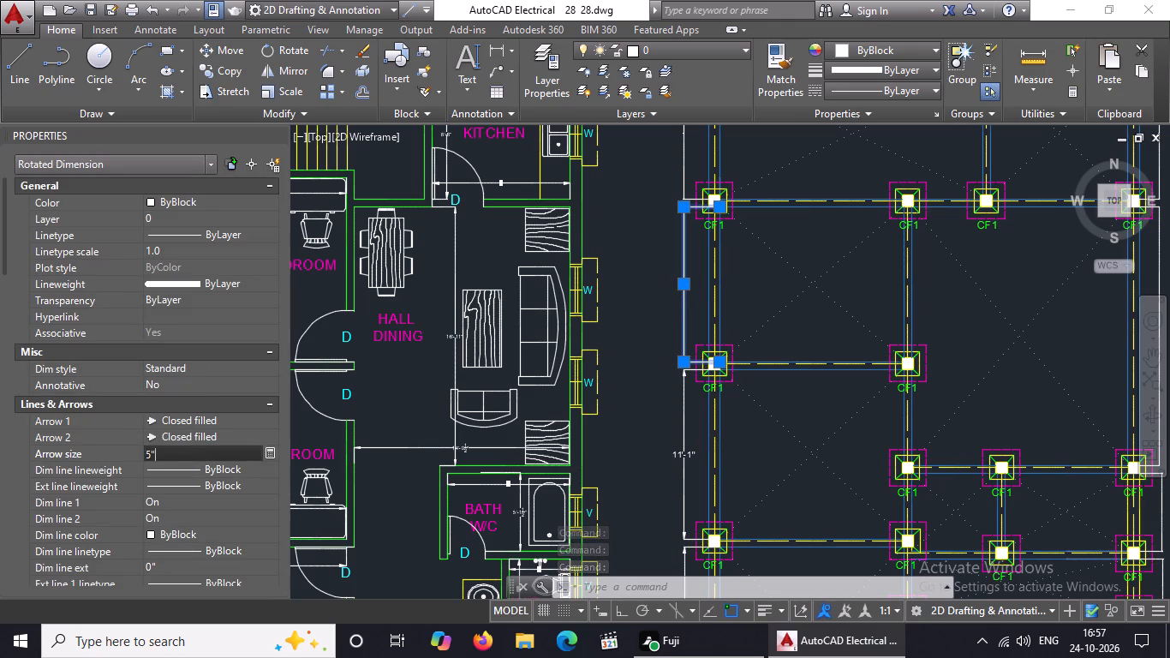
{"action": "key", "text": "Return"}
Set the text height of the vertical dimension for the second left-hand bay from the top to 5".
{"action": "scroll", "coordinate": [188, 434], "scroll_direction": "down", "scroll_amount": 3}
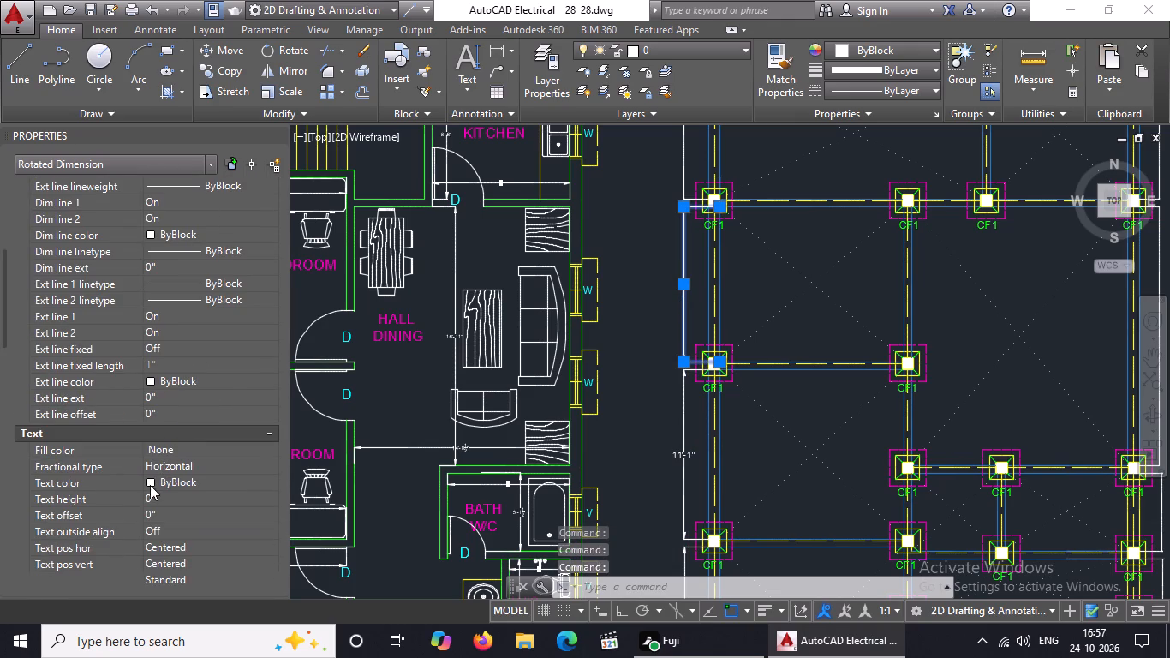
{"action": "left_click", "coordinate": [166, 496]}
{"action": "key", "text": "BackSpace"}
{"action": "key", "text": "BackSpace"}
{"action": "key", "text": "BackSpace"}
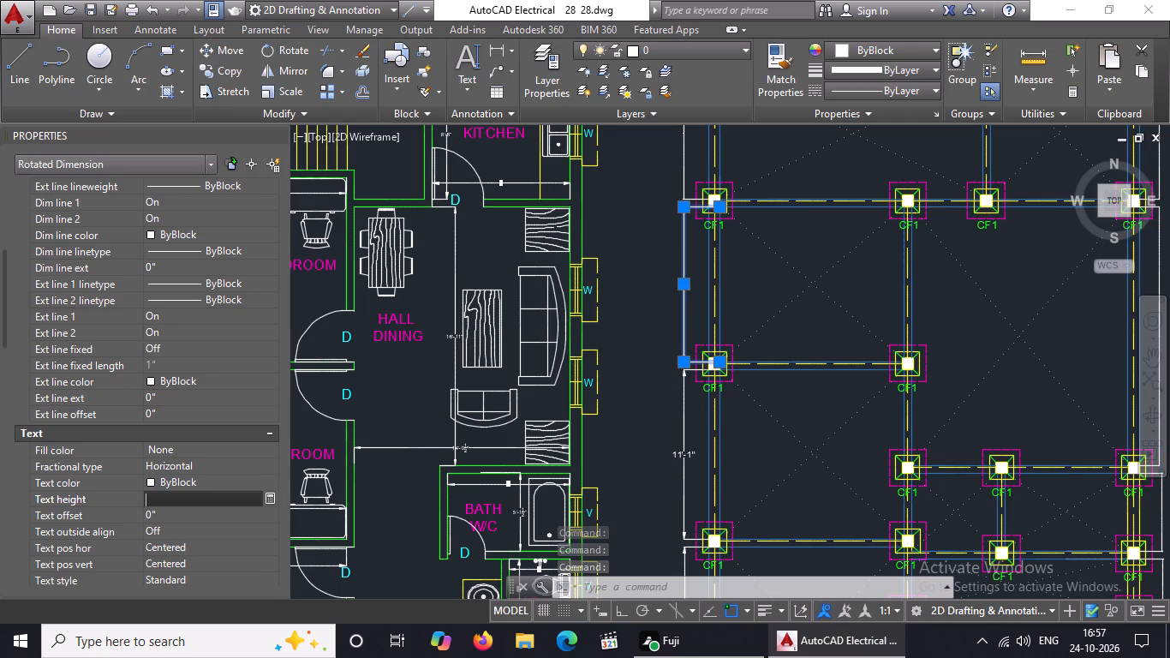
{"action": "key", "text": "BackSpace"}
{"action": "key", "text": "5"}
{"action": "key", "text": "shift+quotedbl"}
{"action": "key", "text": "Return"}
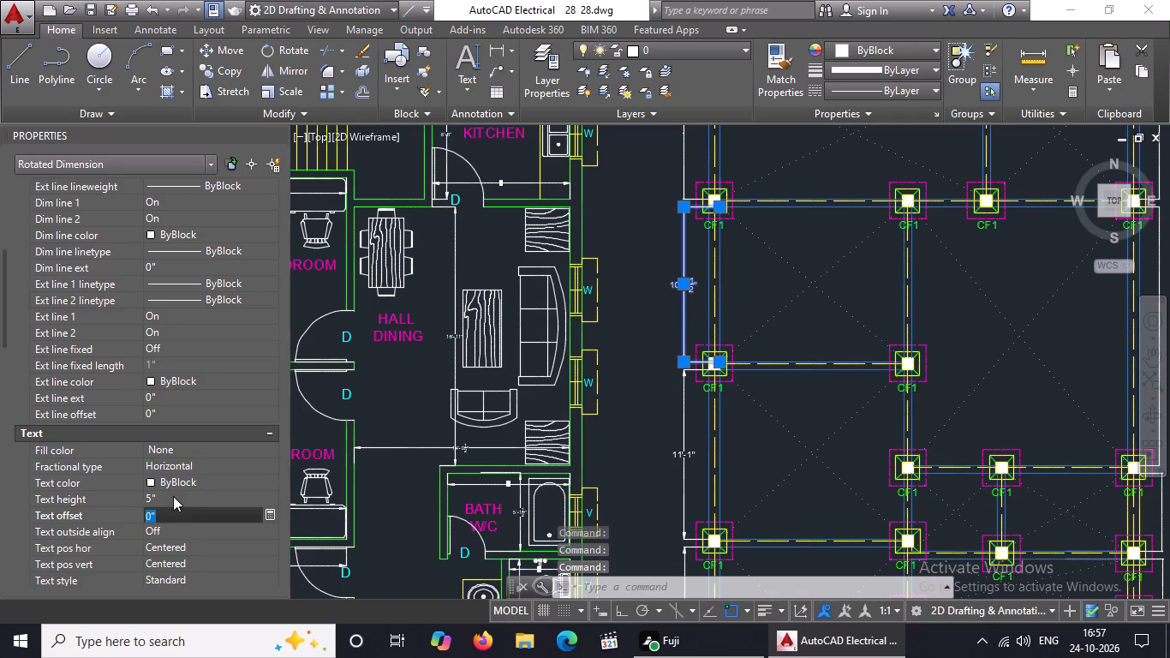
Set the arrow size of the vertical dimension beside the foundation plan's top left-hand bay to 5".
{"action": "scroll", "coordinate": [719, 463], "scroll_direction": "down", "scroll_amount": 3}
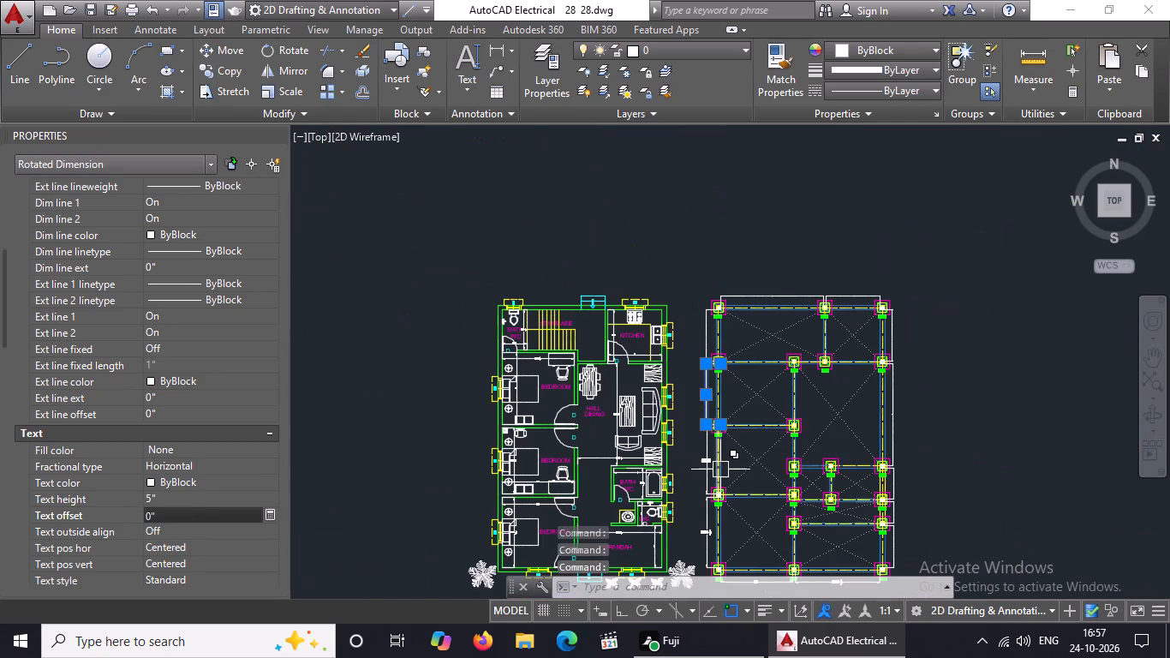
{"action": "scroll", "coordinate": [712, 337], "scroll_direction": "up", "scroll_amount": 2}
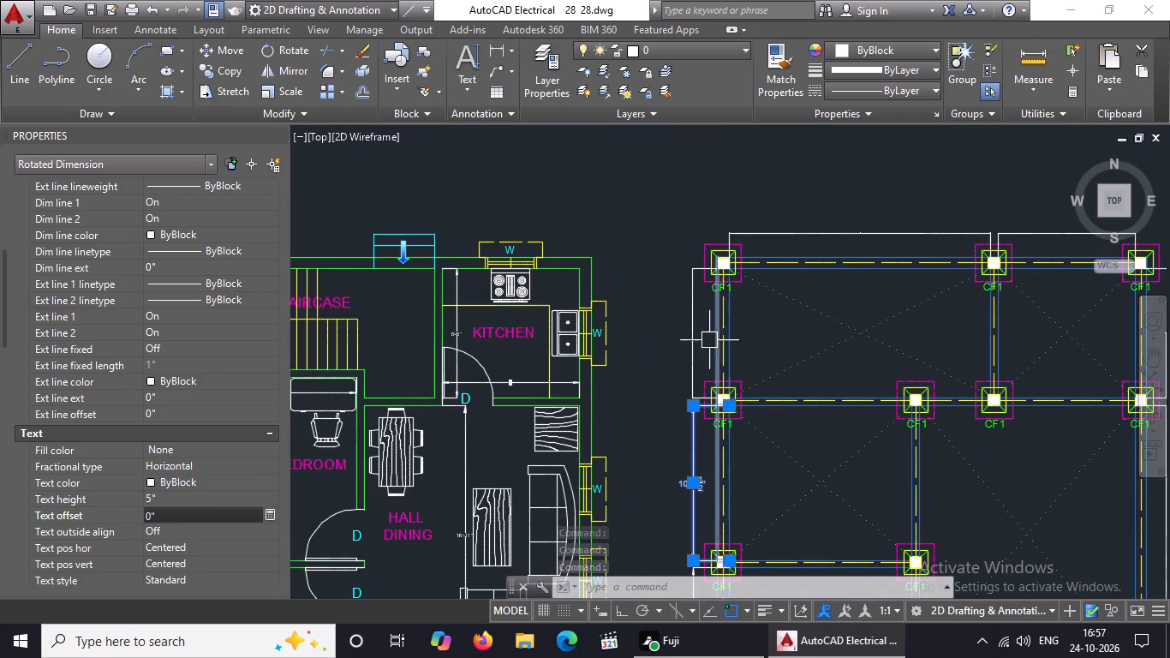
{"action": "left_click", "coordinate": [691, 350]}
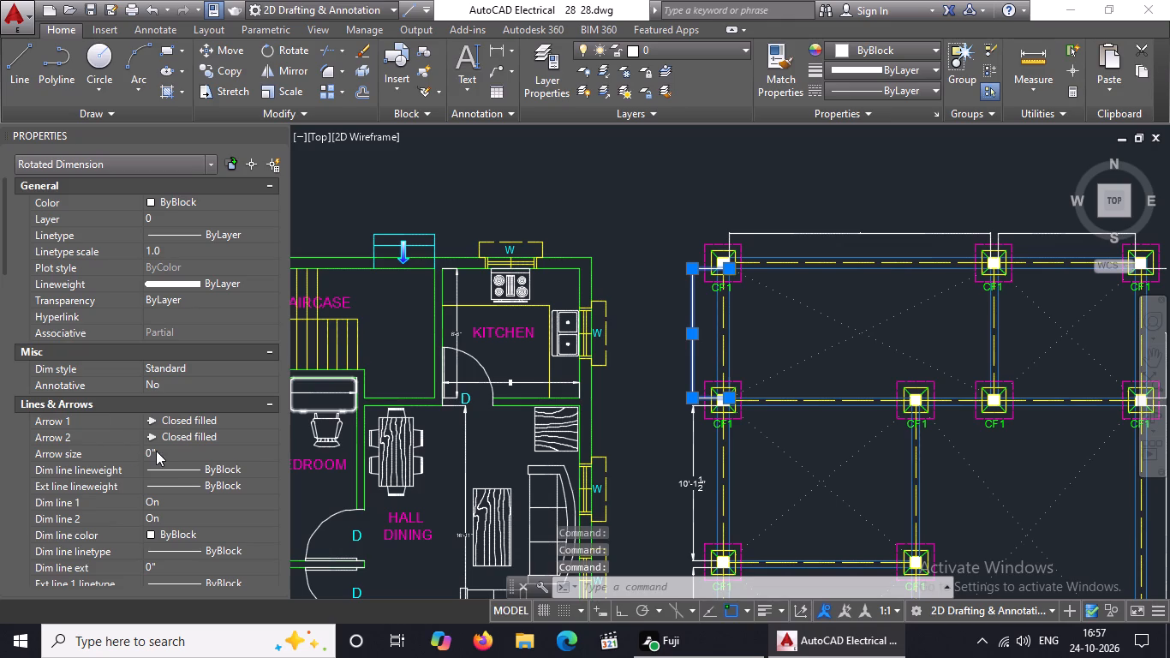
{"action": "left_click", "coordinate": [159, 451]}
{"action": "key", "text": "BackSpace"}
{"action": "key", "text": "BackSpace"}
{"action": "key", "text": "BackSpace"}
{"action": "key", "text": "BackSpace"}
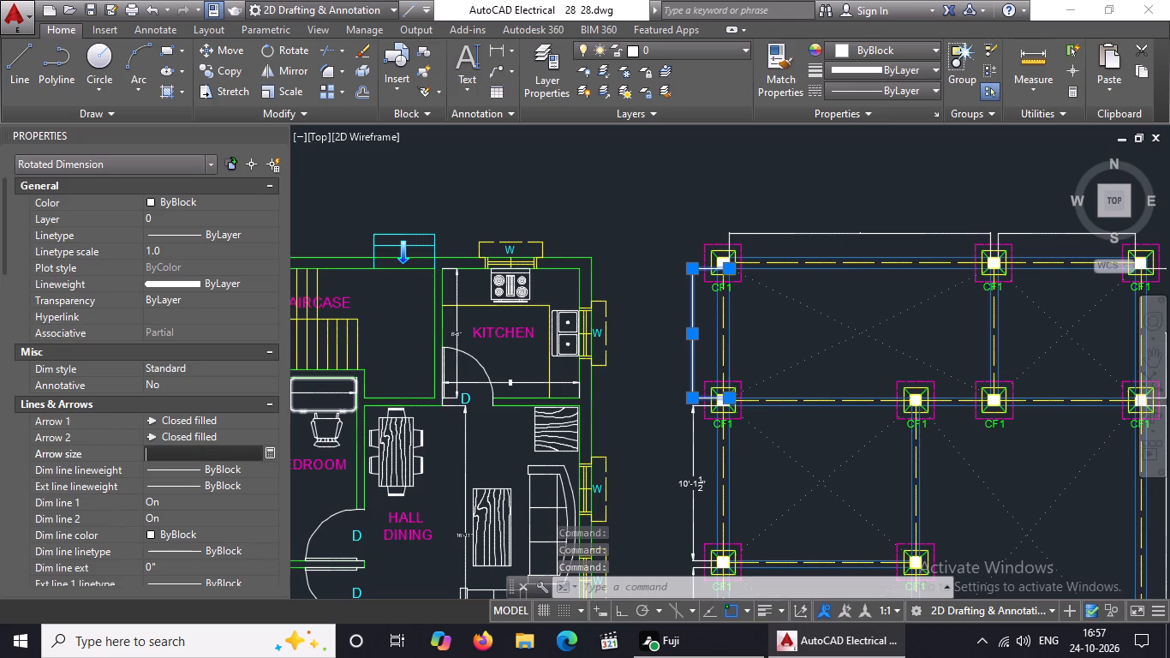
{"action": "key", "text": "5"}
{"action": "key", "text": "shift+quotedbl"}
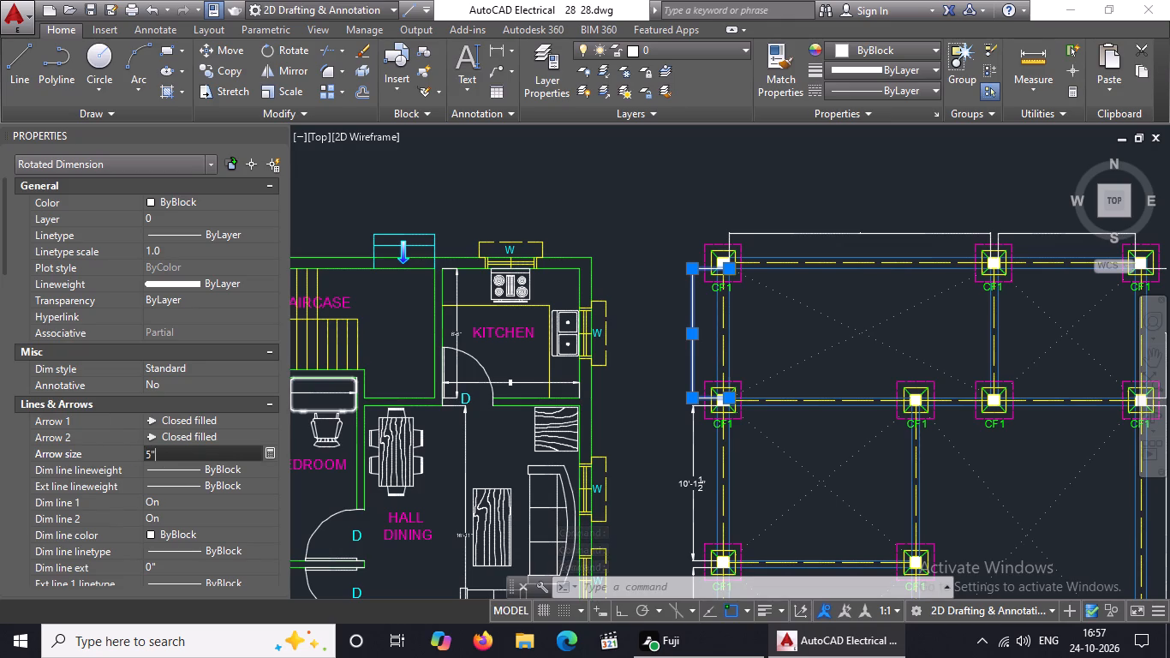
{"action": "key", "text": "Return"}
Set the text height of the top left-hand bay's vertical dimension to 5" and clear the selection.
{"action": "scroll", "coordinate": [197, 459], "scroll_direction": "down", "scroll_amount": 4}
{"action": "left_click", "coordinate": [167, 380]}
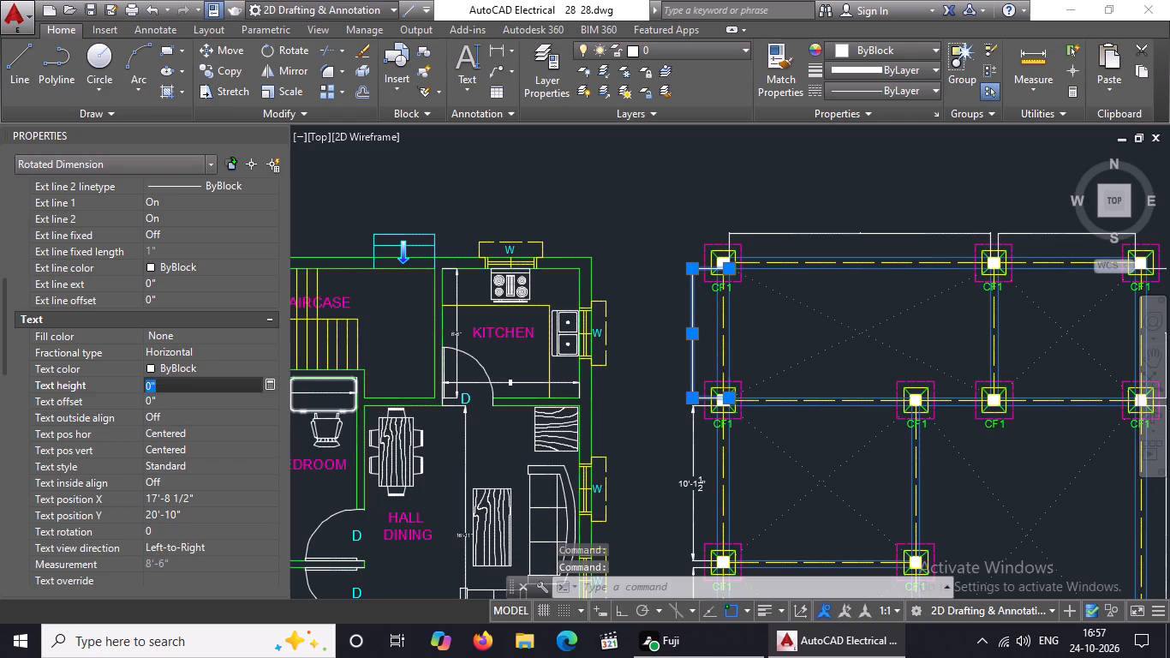
{"action": "key", "text": "BackSpace"}
{"action": "key", "text": "BackSpace"}
{"action": "key", "text": "BackSpace"}
{"action": "key", "text": "5"}
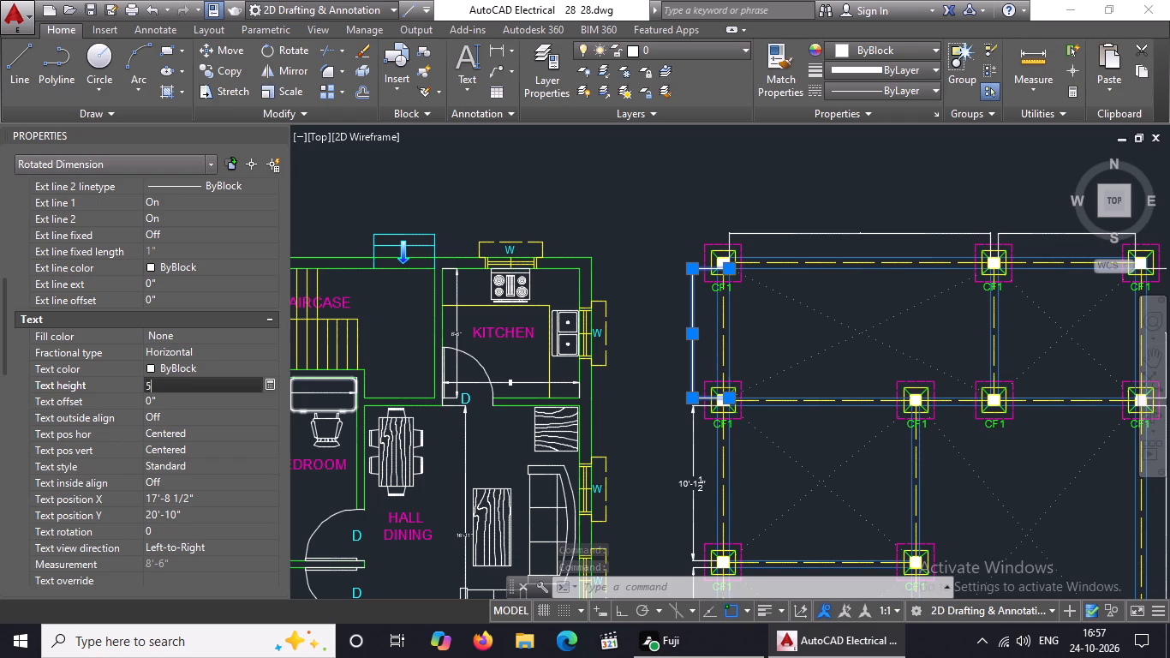
{"action": "key", "text": "shift+quotedbl"}
{"action": "key", "text": "Return"}
{"action": "key", "text": "Escape"}
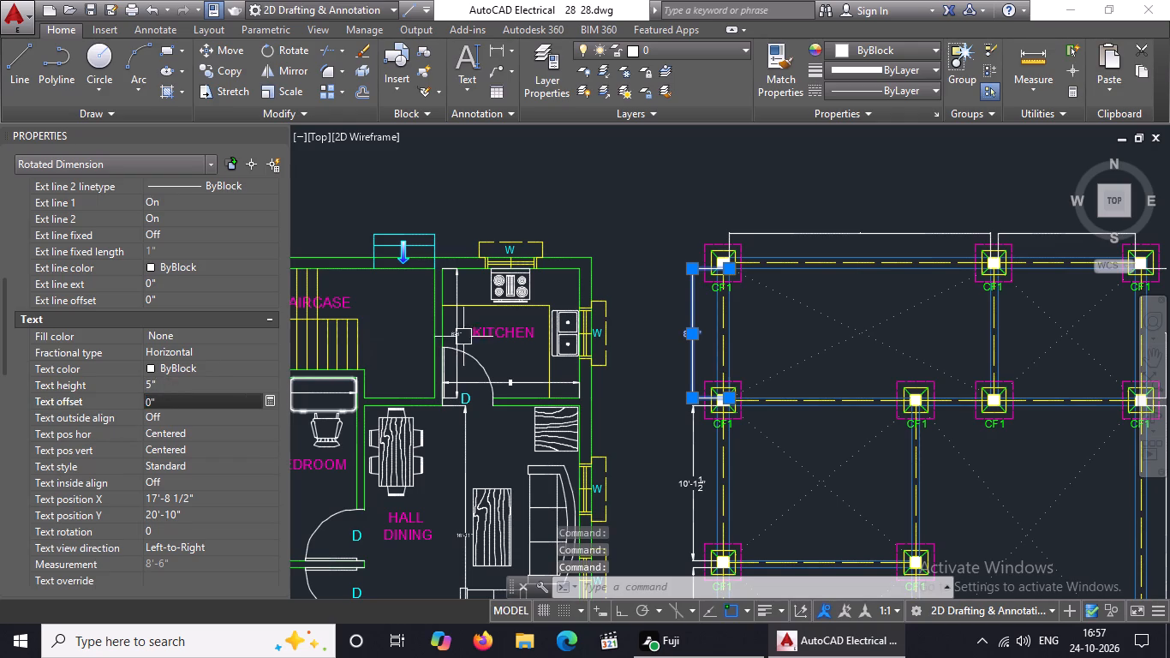
{"action": "key", "text": "Escape"}
Set the arrow size of the horizontal dimension above the foundation plan's top-left bay to 5".
{"action": "left_click", "coordinate": [832, 236]}
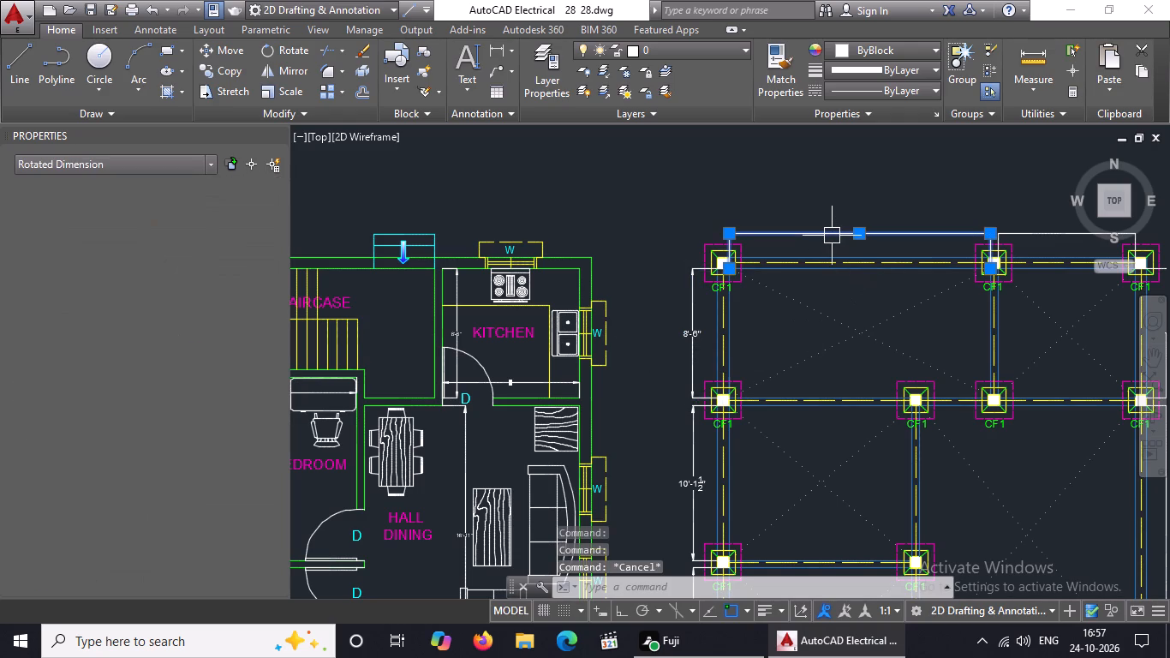
{"action": "left_click", "coordinate": [186, 457]}
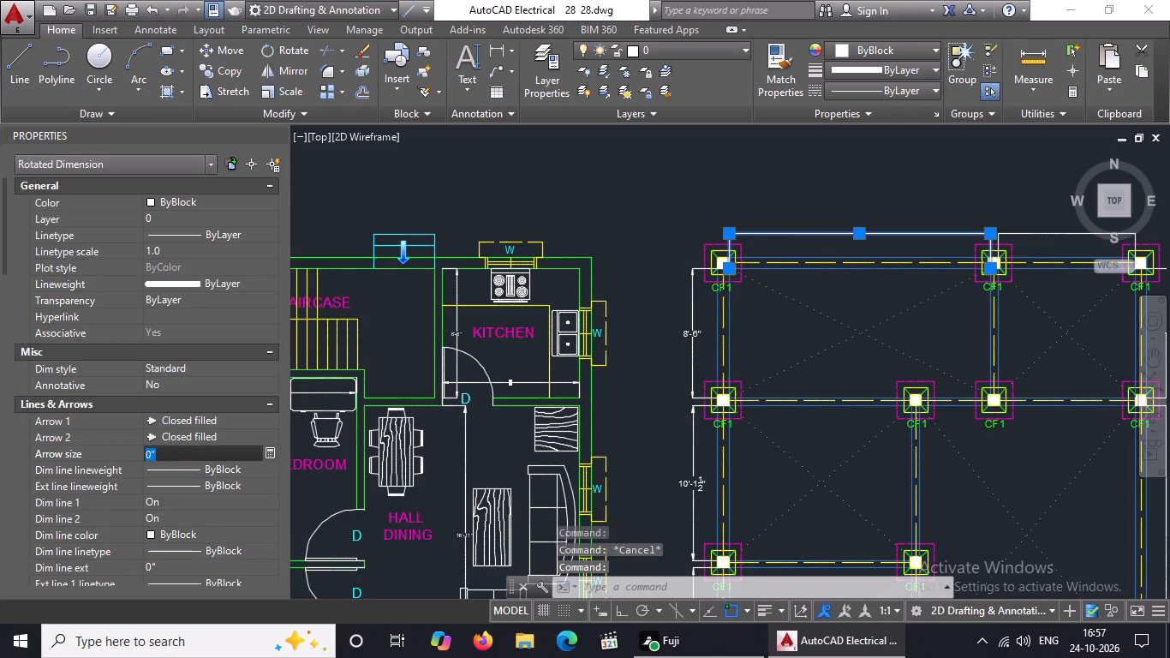
{"action": "key", "text": "BackSpace"}
{"action": "key", "text": "BackSpace"}
{"action": "type", "text": "5\""}
{"action": "key", "text": "Return"}
{"action": "scroll", "coordinate": [186, 455], "scroll_direction": "down", "scroll_amount": 4}
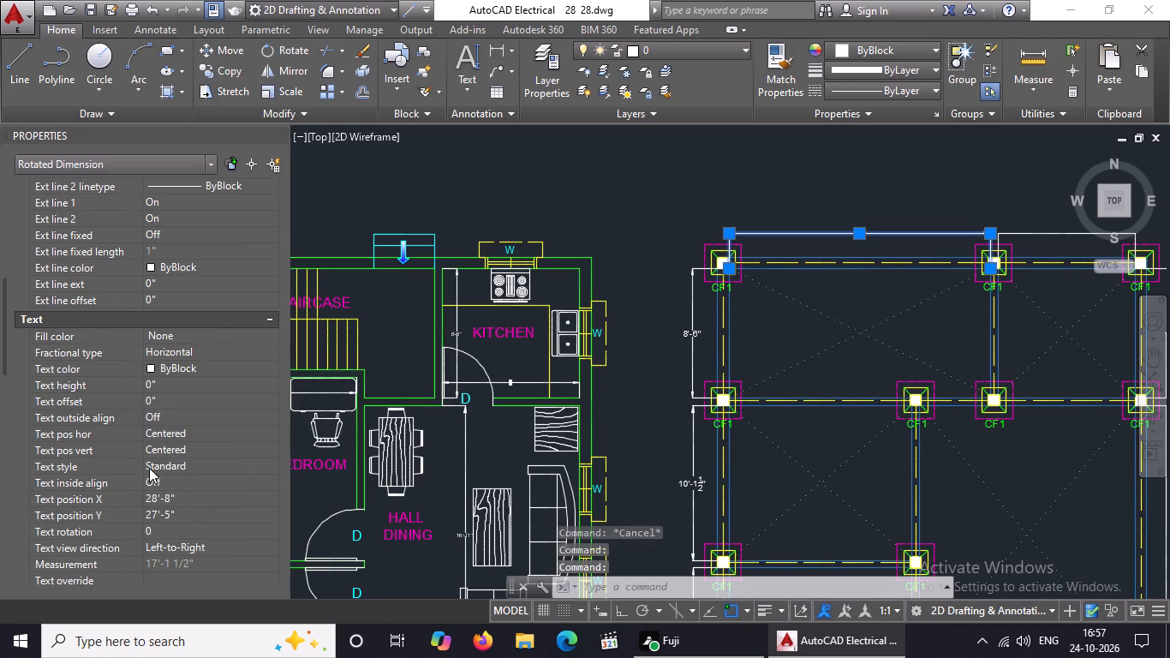
Set the text height of the horizontal dimension above the top-left bay to 5" and clear the selection.
{"action": "left_click", "coordinate": [178, 379]}
{"action": "key", "text": "BackSpace"}
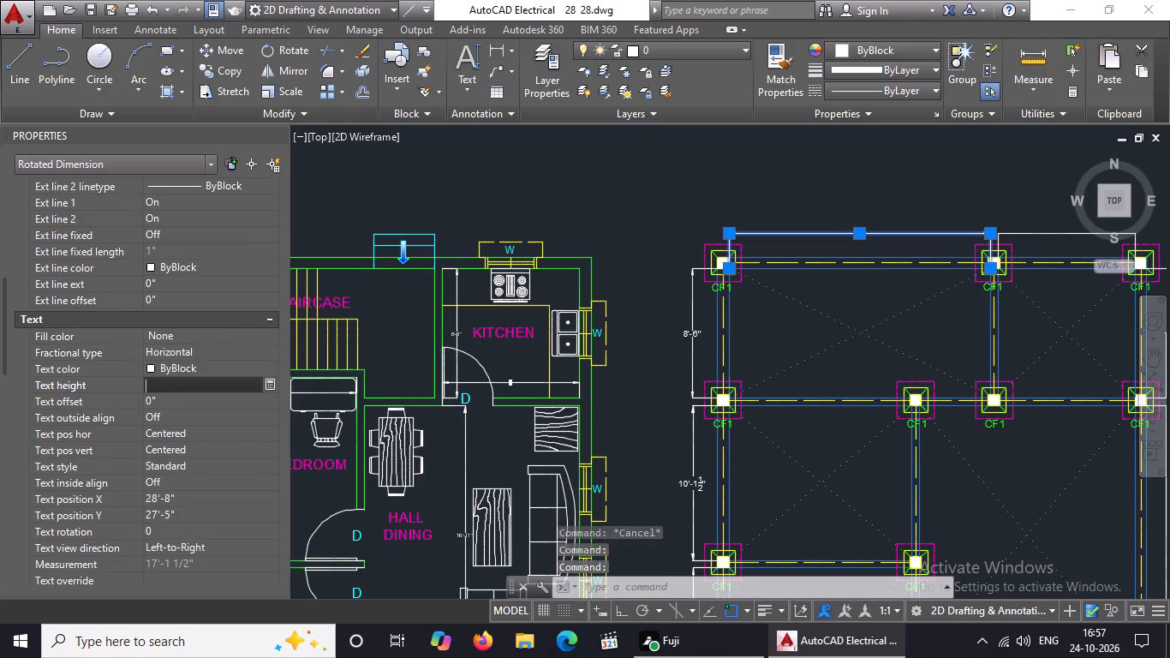
{"action": "key", "text": "BackSpace"}
{"action": "key", "text": "BackSpace"}
{"action": "key", "text": "BackSpace"}
{"action": "type", "text": "5\""}
{"action": "key", "text": "Return"}
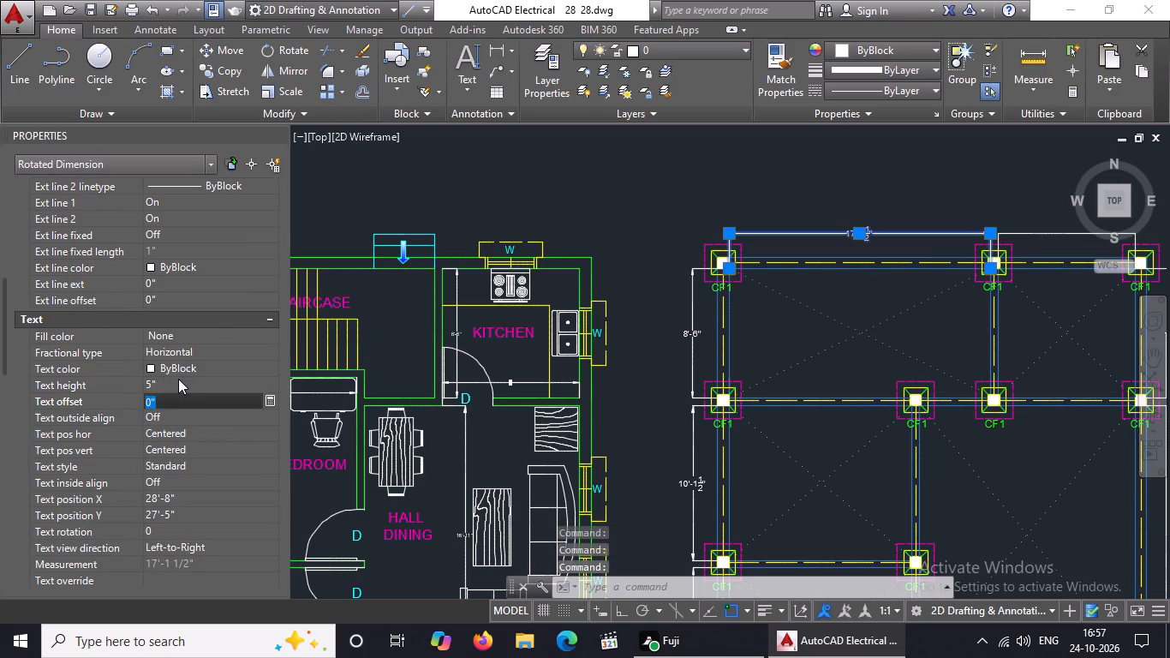
{"action": "scroll", "coordinate": [626, 339], "scroll_direction": "down", "scroll_amount": 3}
{"action": "key", "text": "Escape"}
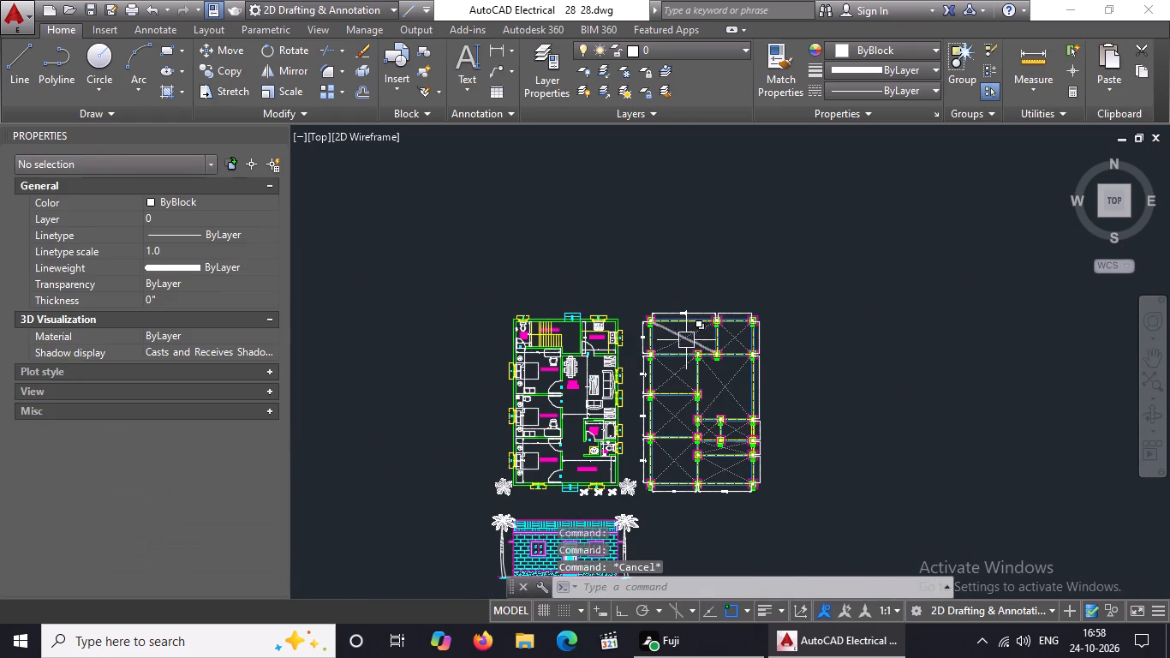
Set the arrow size of the horizontal dimension above the foundation plan's top-right bay to 5".
{"action": "scroll", "coordinate": [735, 315], "scroll_direction": "up", "scroll_amount": 3}
{"action": "left_click", "coordinate": [726, 308]}
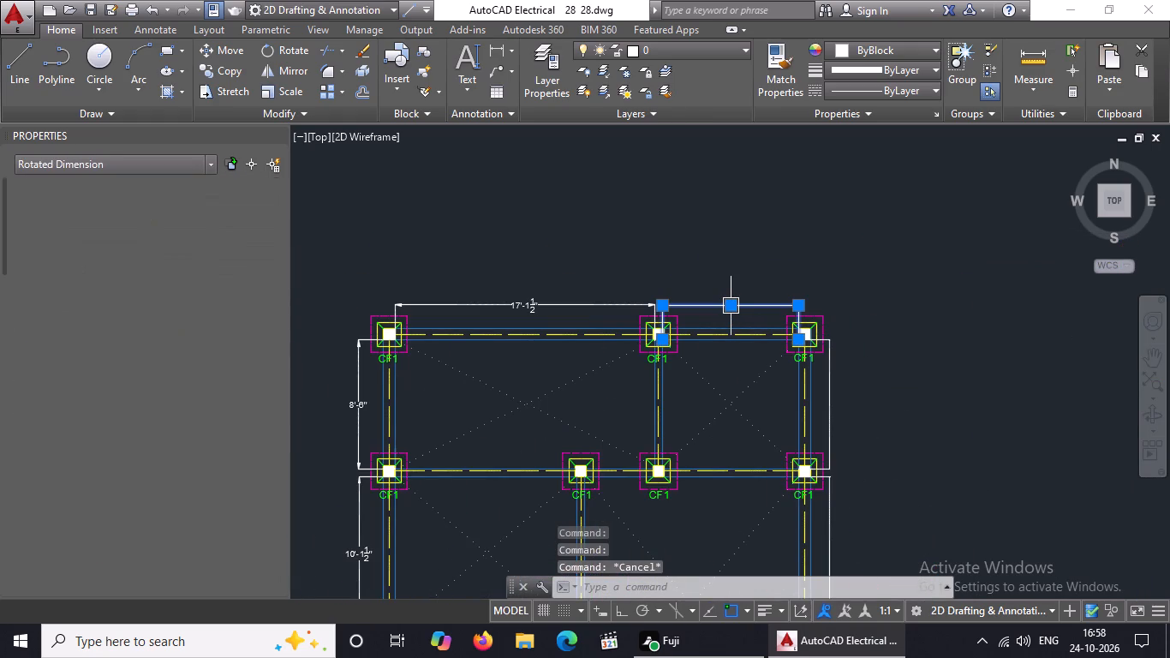
{"action": "left_click", "coordinate": [171, 446]}
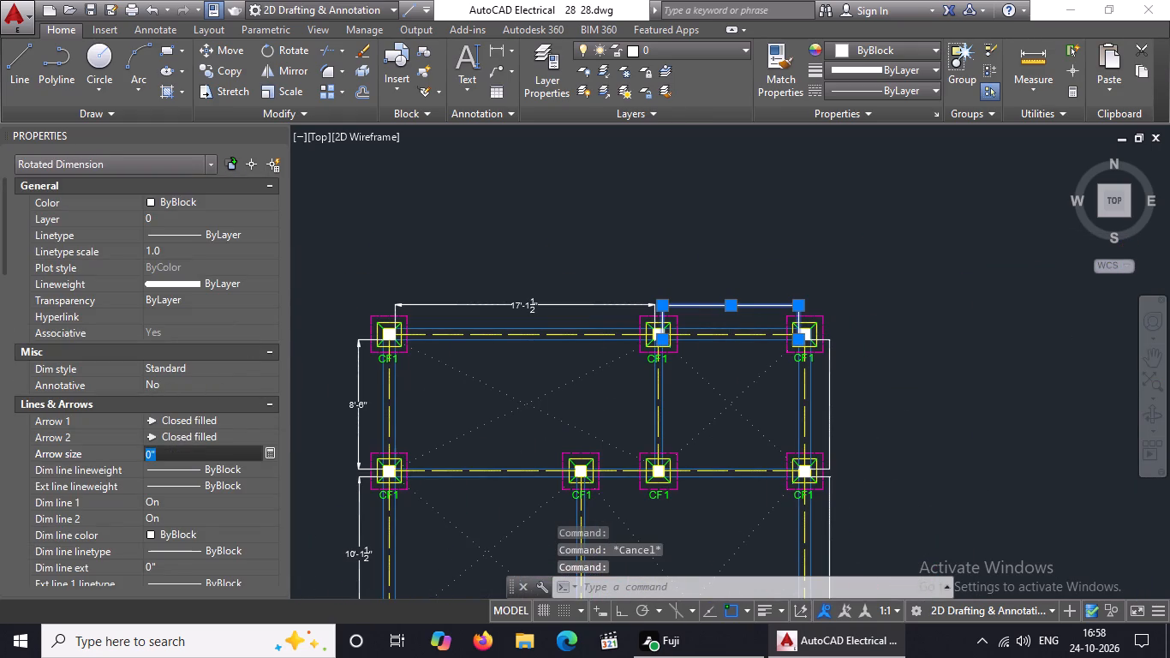
{"action": "key", "text": "BackSpace"}
{"action": "key", "text": "BackSpace"}
{"action": "key", "text": "5"}
{"action": "key", "text": "shift+quotedbl"}
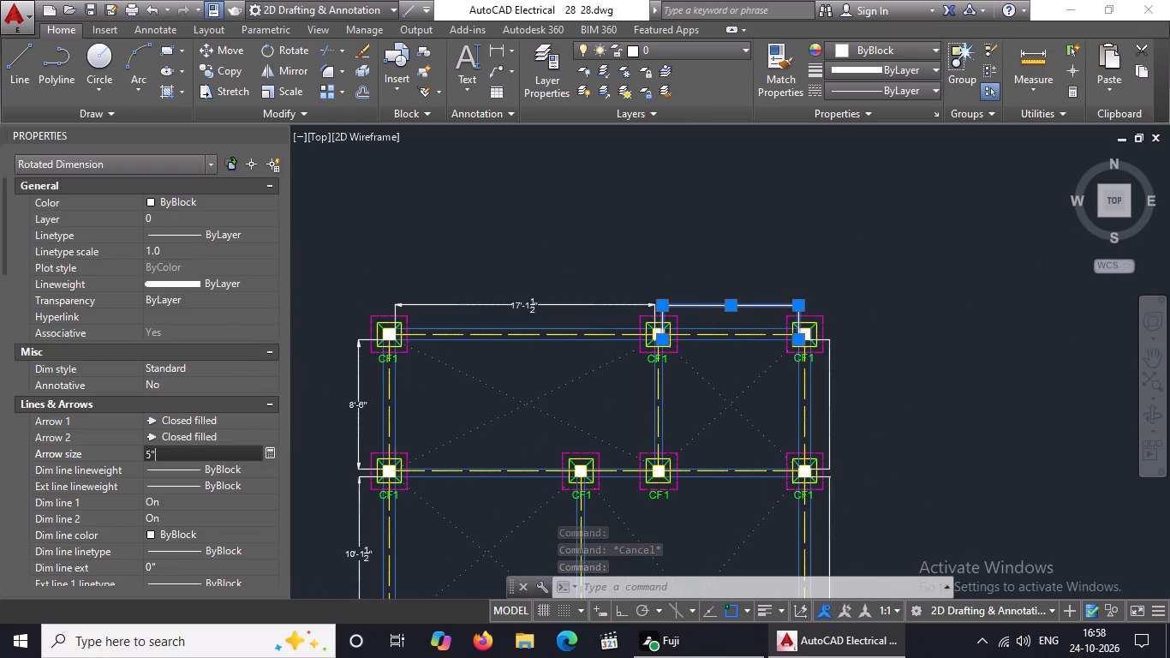
{"action": "key", "text": "Return"}
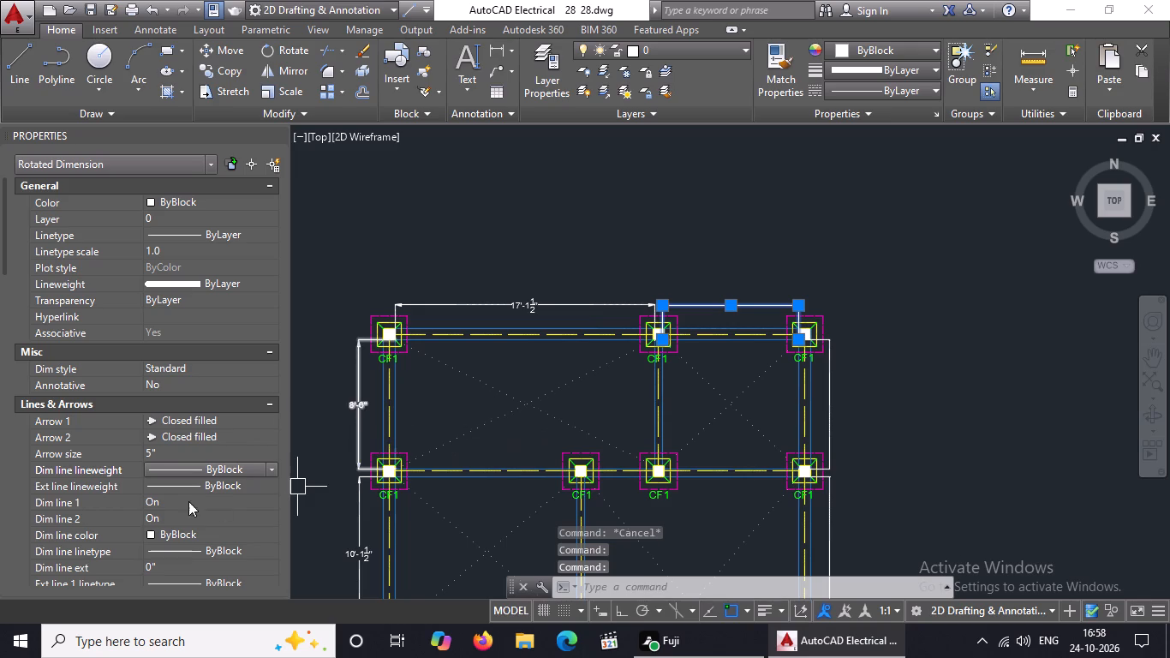
Set the text height of the top-right bay's horizontal dimension to 5".
{"action": "scroll", "coordinate": [191, 489], "scroll_direction": "down", "scroll_amount": 4}
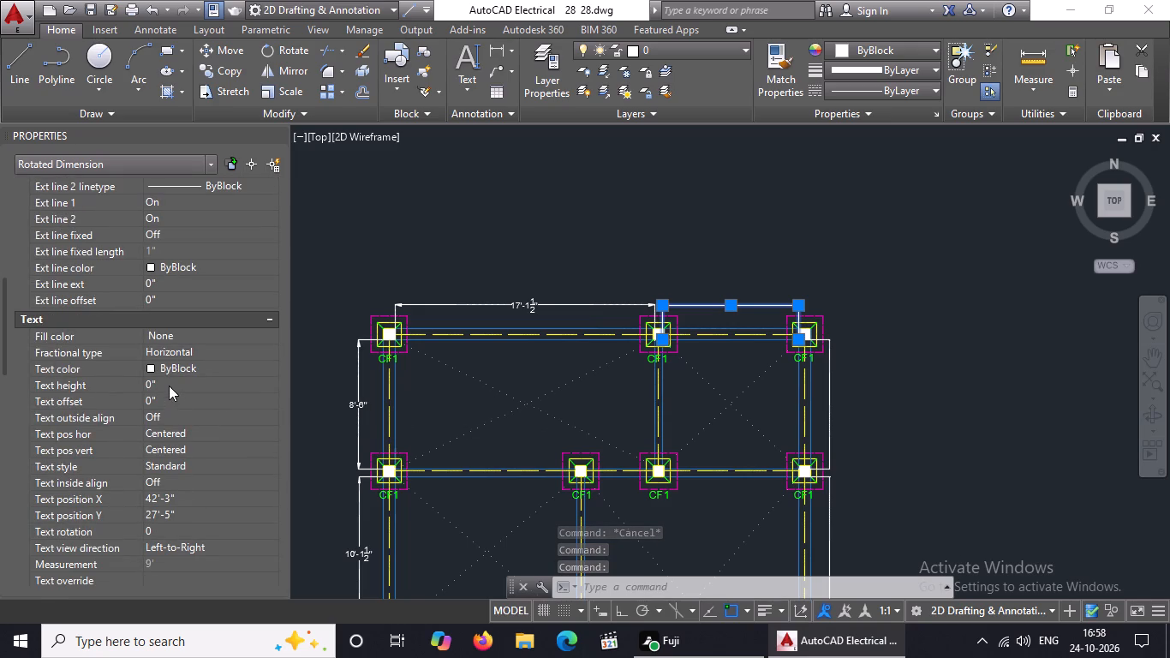
{"action": "left_click", "coordinate": [170, 384]}
{"action": "key", "text": "BackSpace"}
{"action": "key", "text": "BackSpace"}
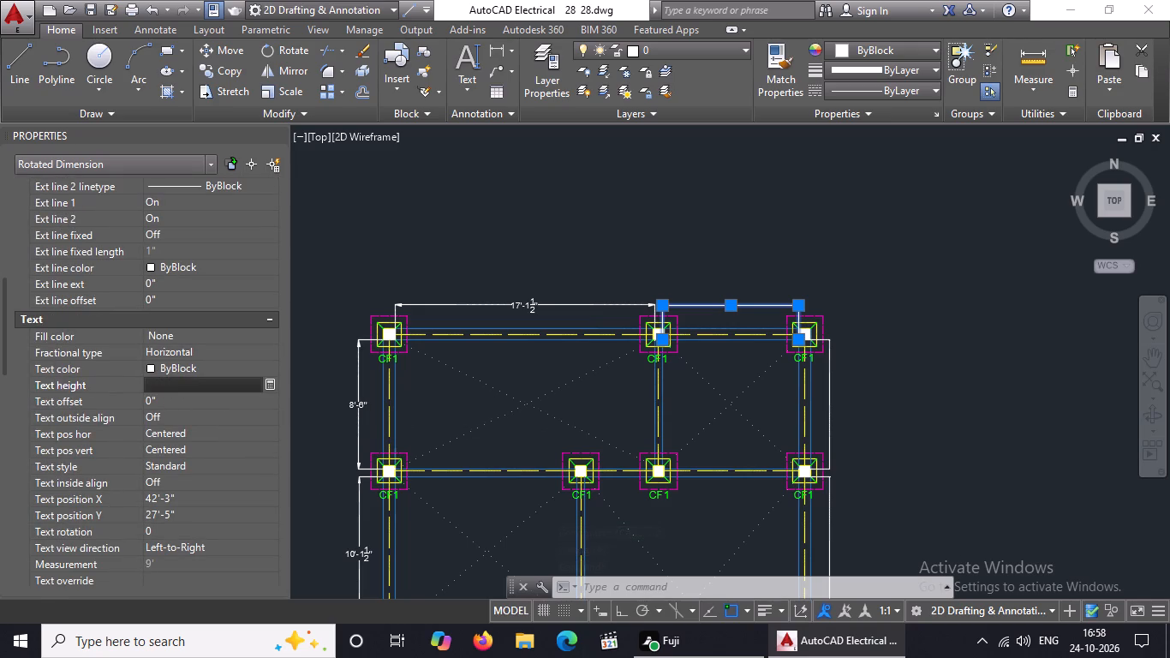
{"action": "type", "text": "5\""}
{"action": "key", "text": "Return"}
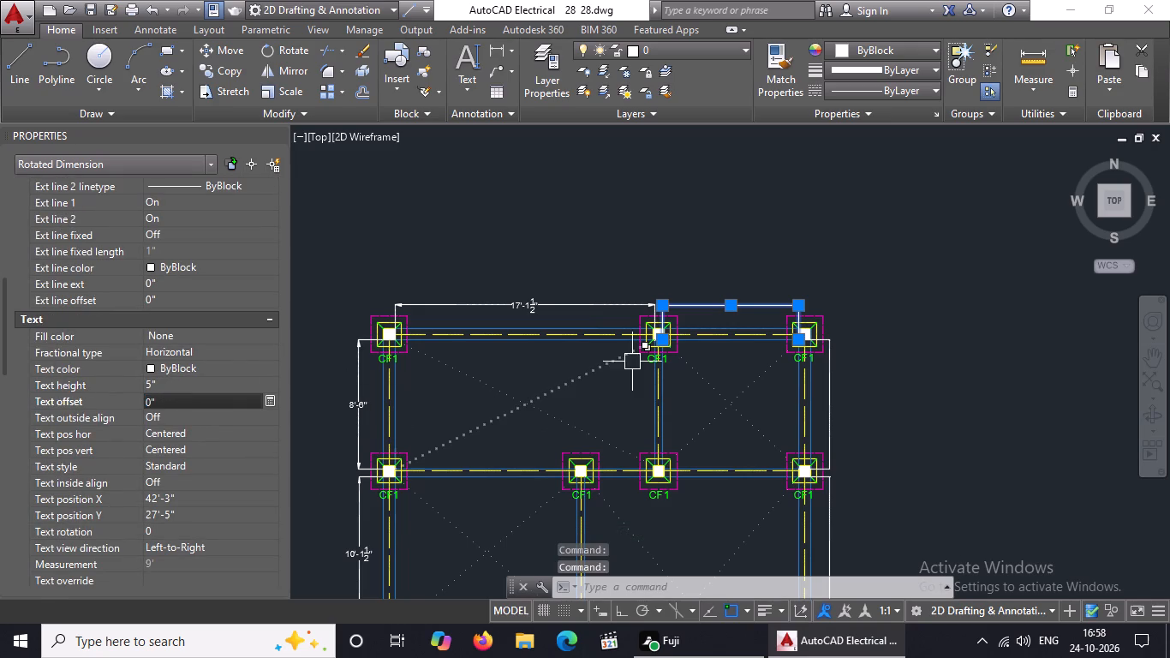
Set the arrow size of the vertical dimension beside the foundation plan's top right-hand bay to 5".
{"action": "scroll", "coordinate": [198, 391], "scroll_direction": "up", "scroll_amount": 7}
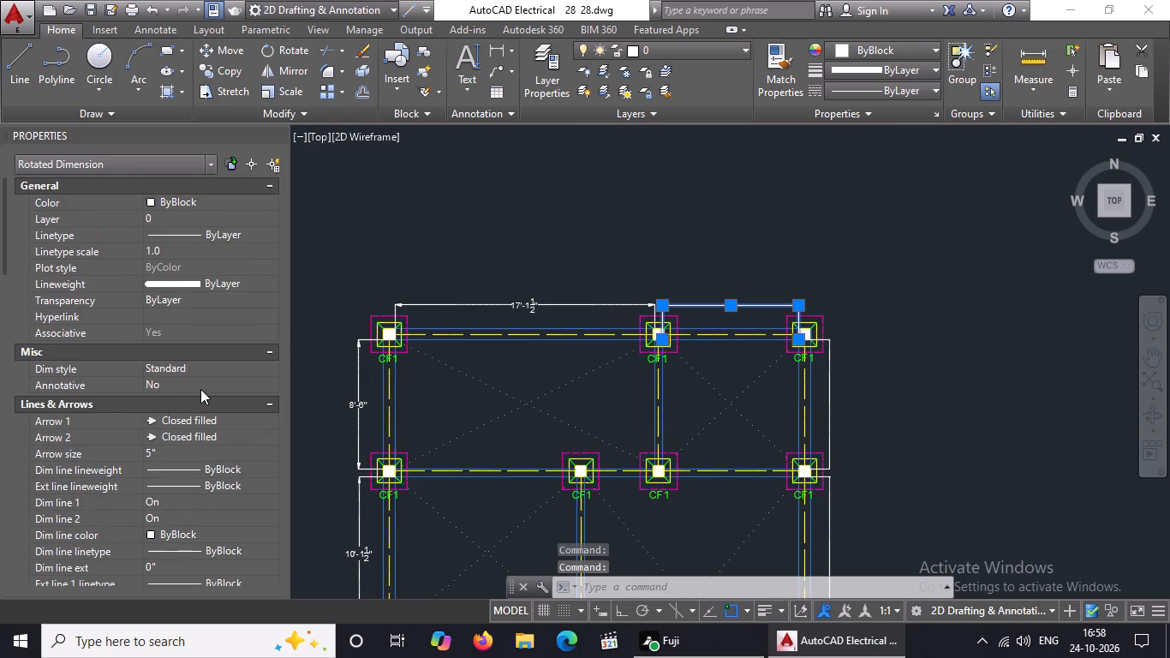
{"action": "left_click", "coordinate": [833, 394]}
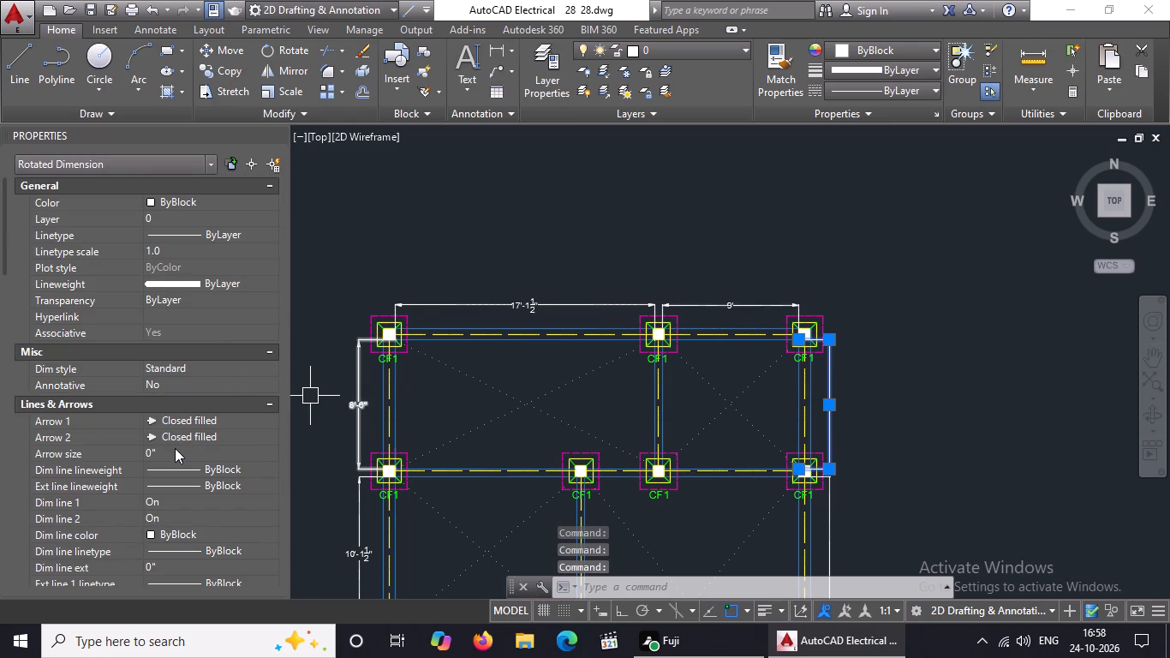
{"action": "left_click", "coordinate": [175, 448]}
{"action": "key", "text": "BackSpace"}
{"action": "key", "text": "BackSpace"}
{"action": "key", "text": "BackSpace"}
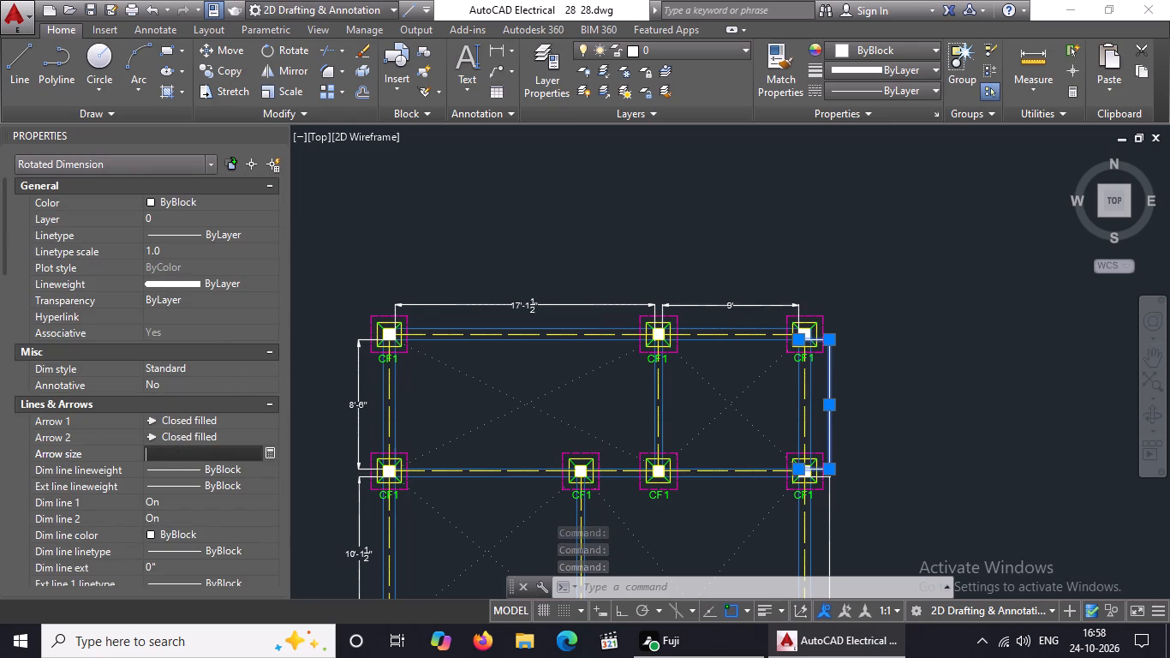
{"action": "key", "text": "5"}
{"action": "key", "text": "shift+quotedbl"}
{"action": "key", "text": "Return"}
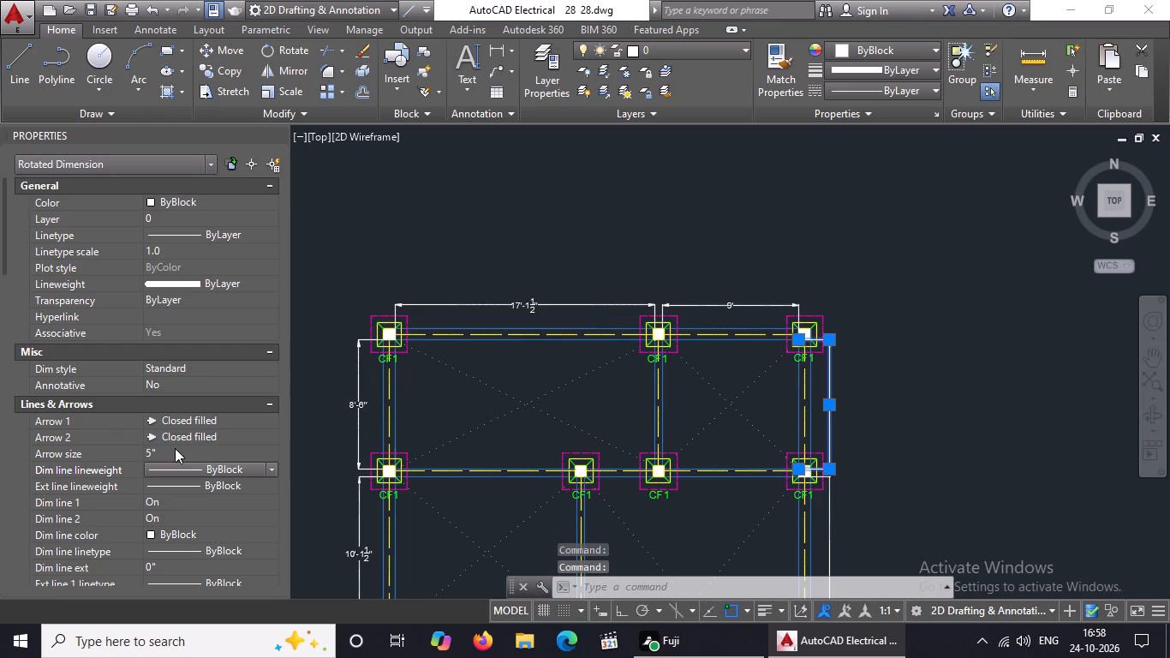
Set the text height of the top right-hand bay's vertical dimension to 5".
{"action": "scroll", "coordinate": [177, 449], "scroll_direction": "down", "scroll_amount": 5}
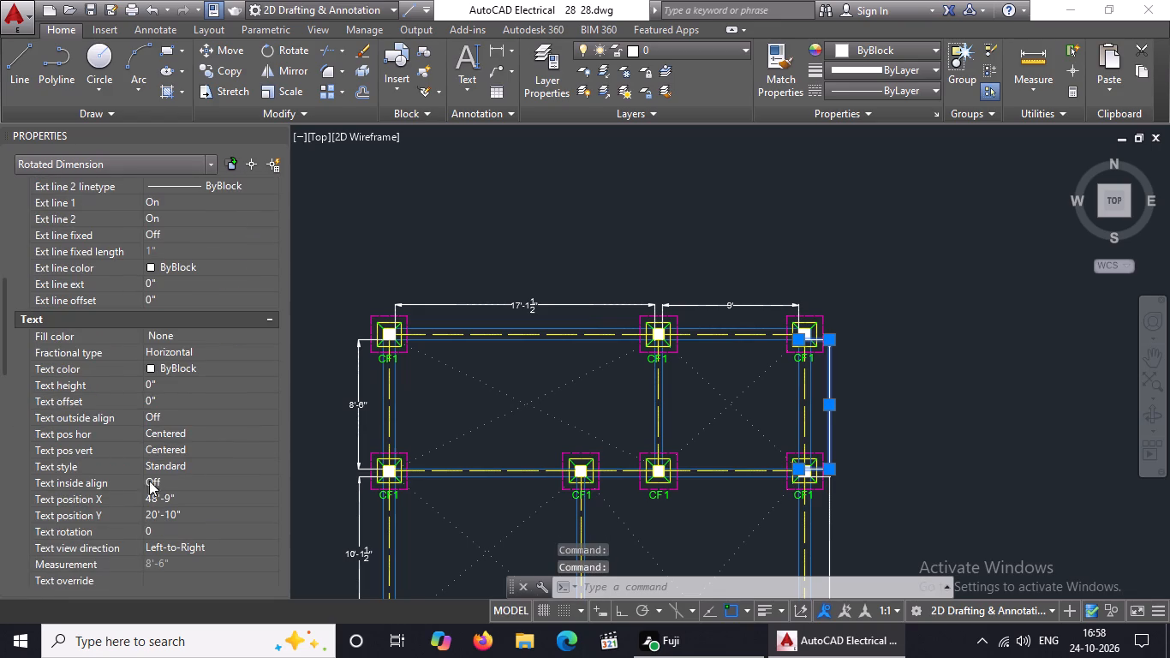
{"action": "left_click", "coordinate": [179, 386]}
{"action": "key", "text": "BackSpace"}
{"action": "key", "text": "BackSpace"}
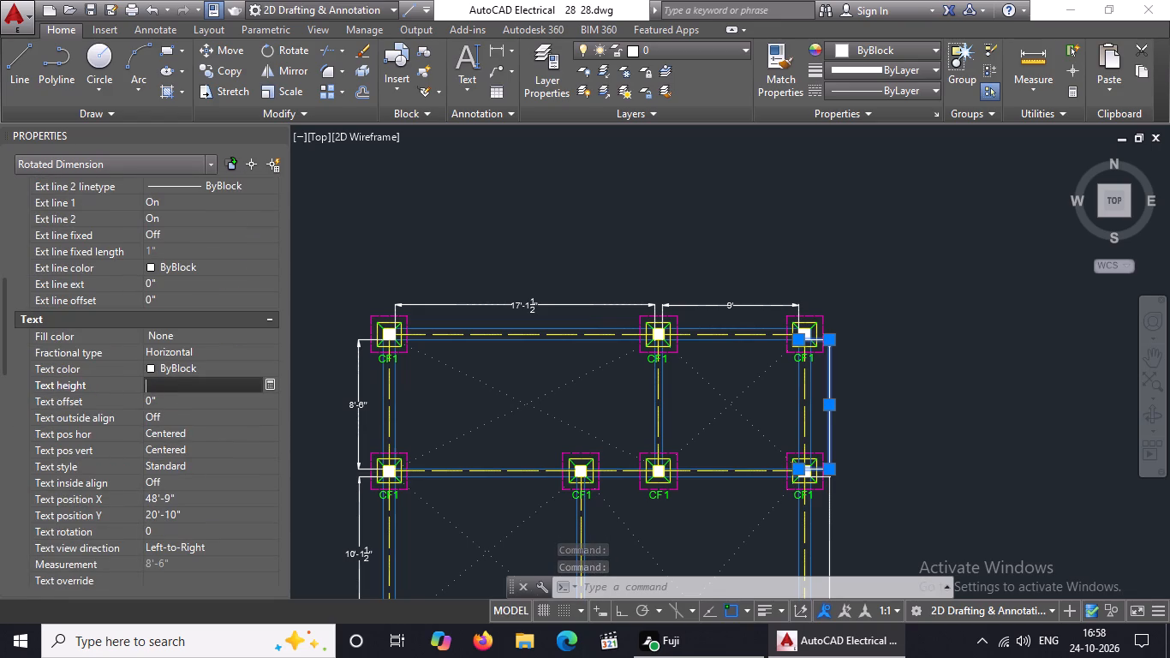
{"action": "key", "text": "BackSpace"}
{"action": "key", "text": "5"}
{"action": "key", "text": "shift+quotedbl"}
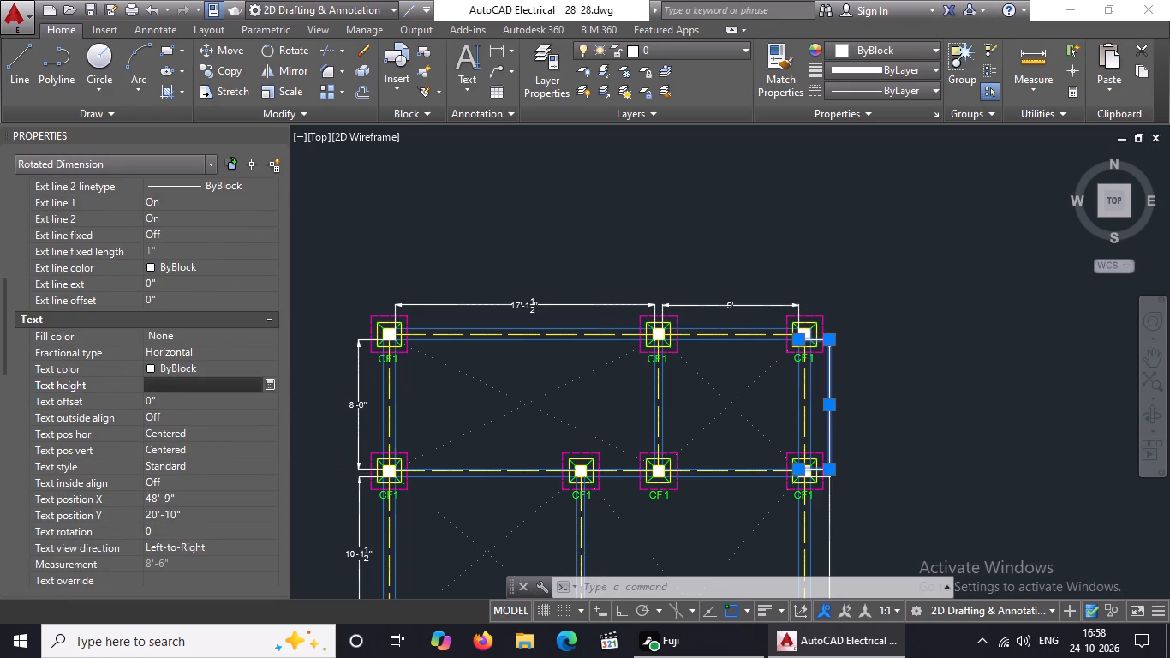
{"action": "key", "text": "Return"}
Set the arrow size of the vertical dimension for the second right-hand bay from the top to 5".
{"action": "scroll", "coordinate": [869, 356], "scroll_direction": "down", "scroll_amount": 2}
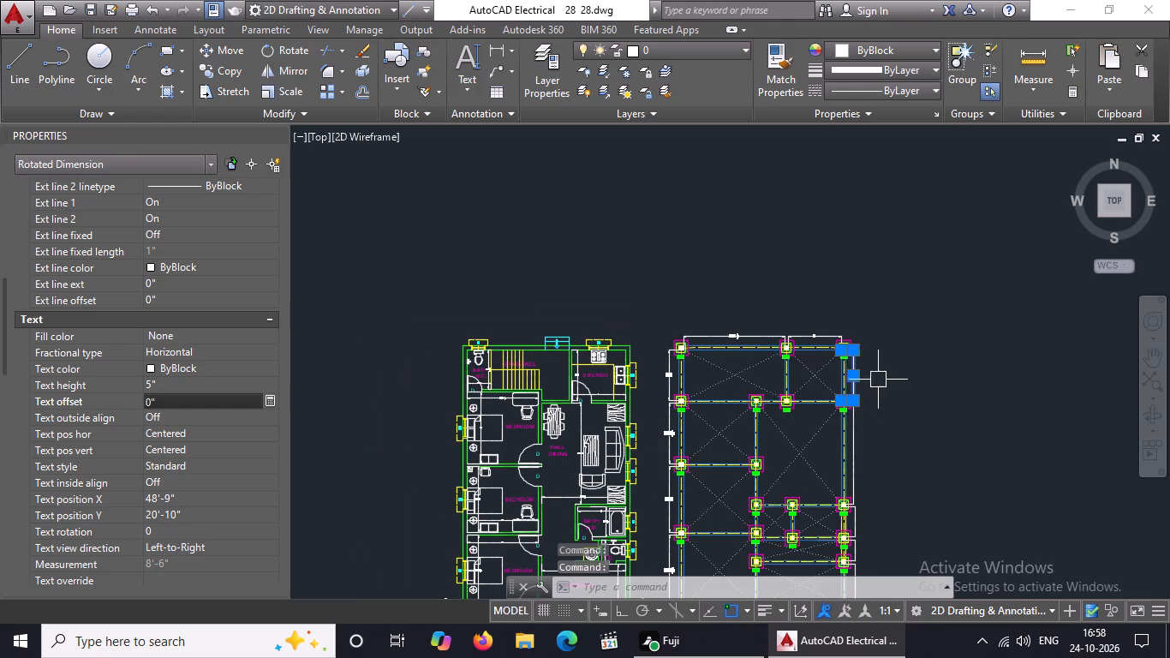
{"action": "scroll", "coordinate": [873, 425], "scroll_direction": "up", "scroll_amount": 2}
{"action": "left_click", "coordinate": [825, 456]}
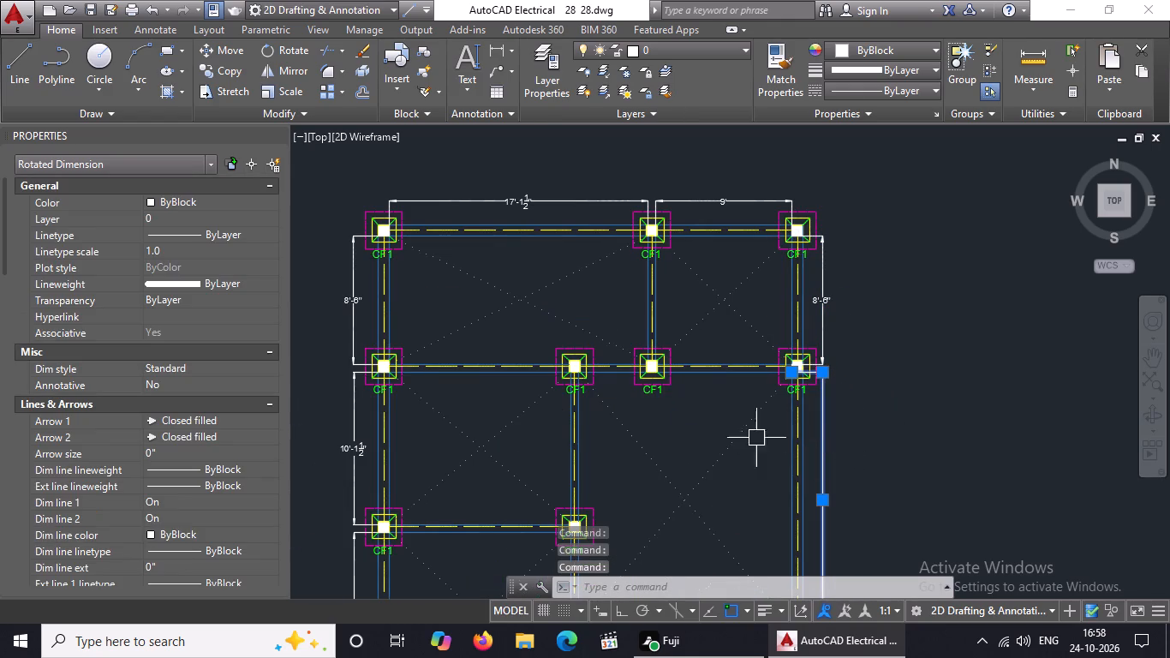
{"action": "left_click", "coordinate": [189, 456]}
{"action": "key", "text": "BackSpace"}
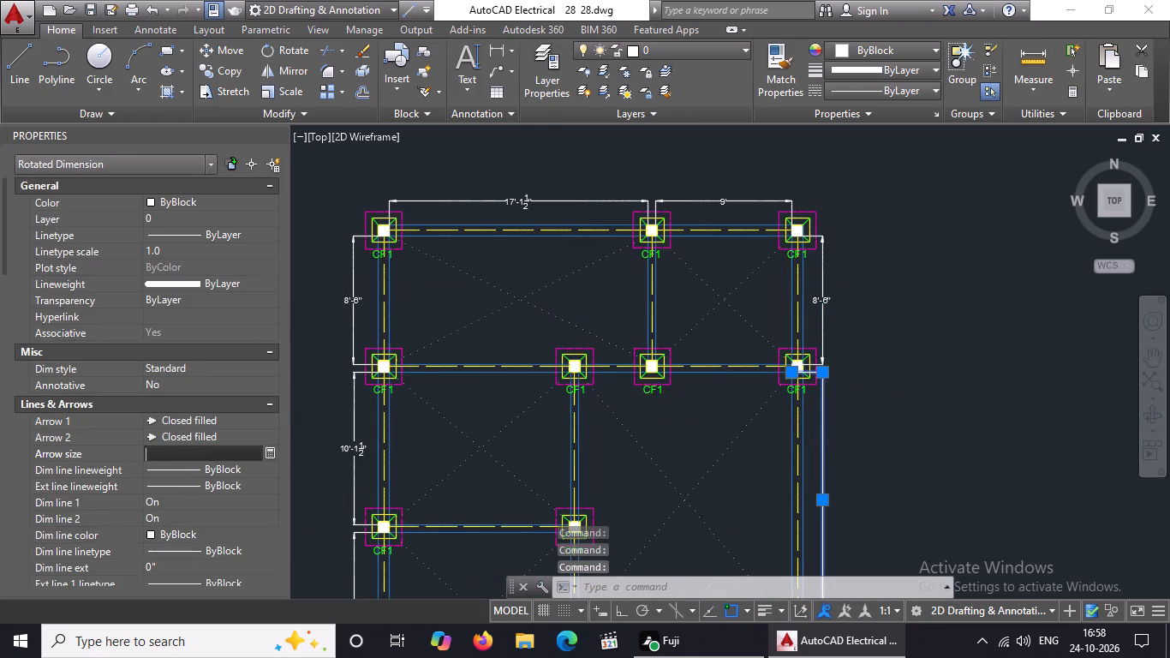
{"action": "key", "text": "BackSpace"}
{"action": "key", "text": "BackSpace"}
{"action": "key", "text": "BackSpace"}
{"action": "key", "text": "5"}
{"action": "key", "text": "shift+quotedbl"}
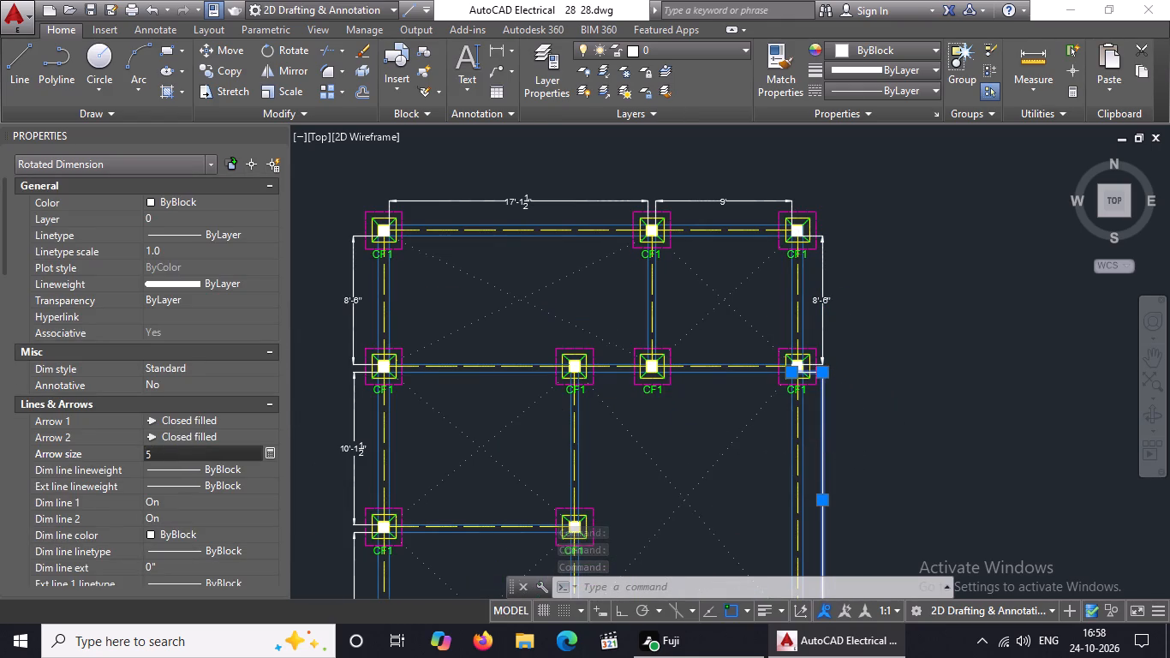
{"action": "key", "text": "Return"}
Set the text height of the second right-hand bay's vertical dimension to 5" and clear the selection.
{"action": "scroll", "coordinate": [204, 450], "scroll_direction": "down", "scroll_amount": 4}
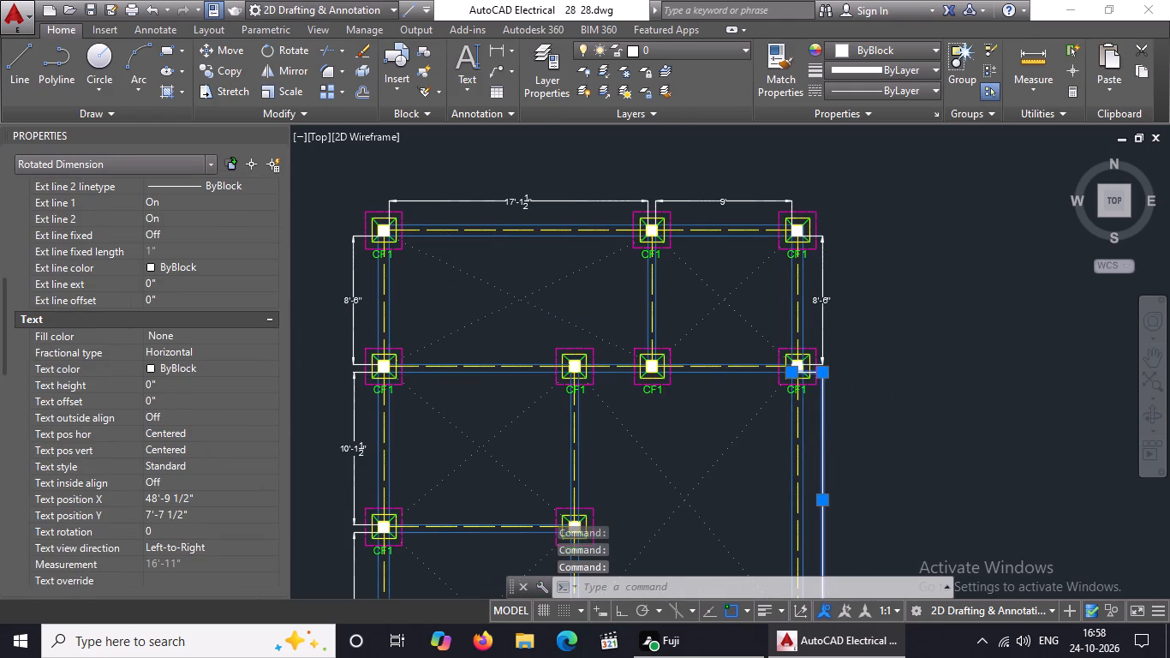
{"action": "left_click", "coordinate": [169, 386]}
{"action": "key", "text": "BackSpace"}
{"action": "key", "text": "BackSpace"}
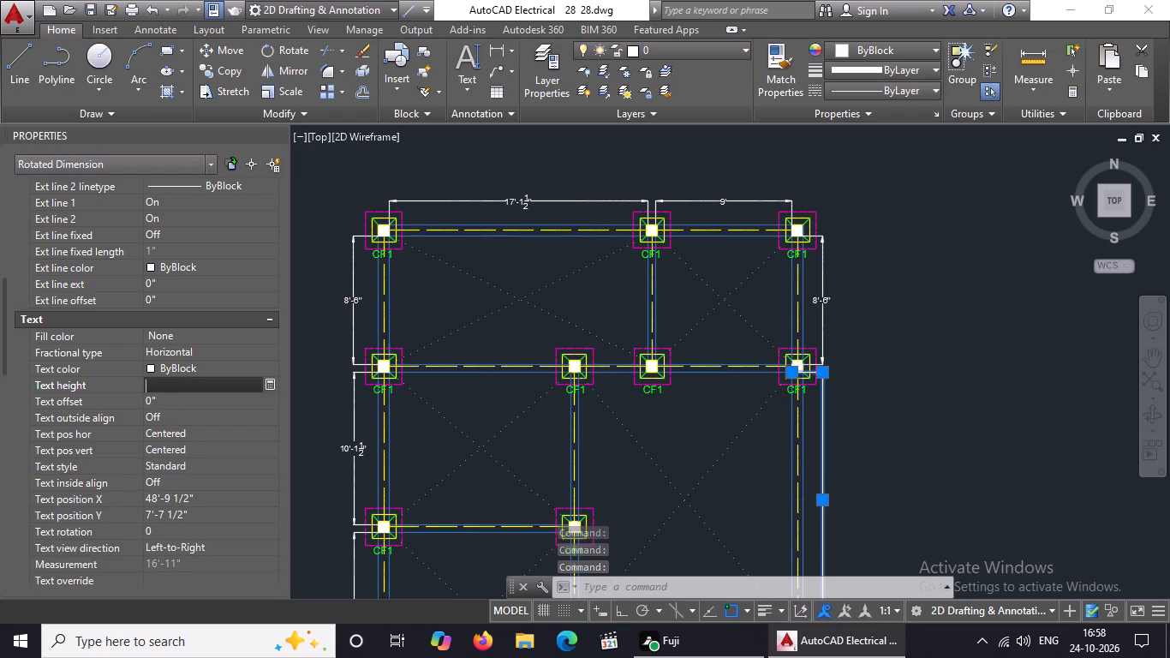
{"action": "type", "text": "5\""}
{"action": "key", "text": "Return"}
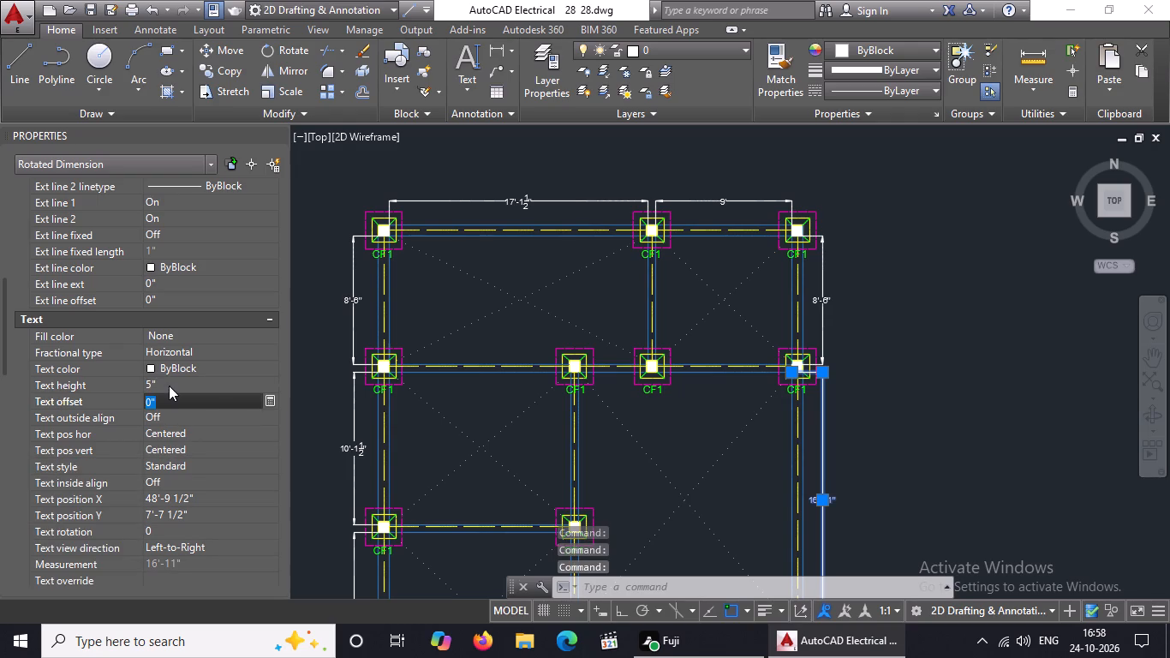
{"action": "scroll", "coordinate": [866, 404], "scroll_direction": "down", "scroll_amount": 3}
{"action": "scroll", "coordinate": [876, 476], "scroll_direction": "up", "scroll_amount": 3}
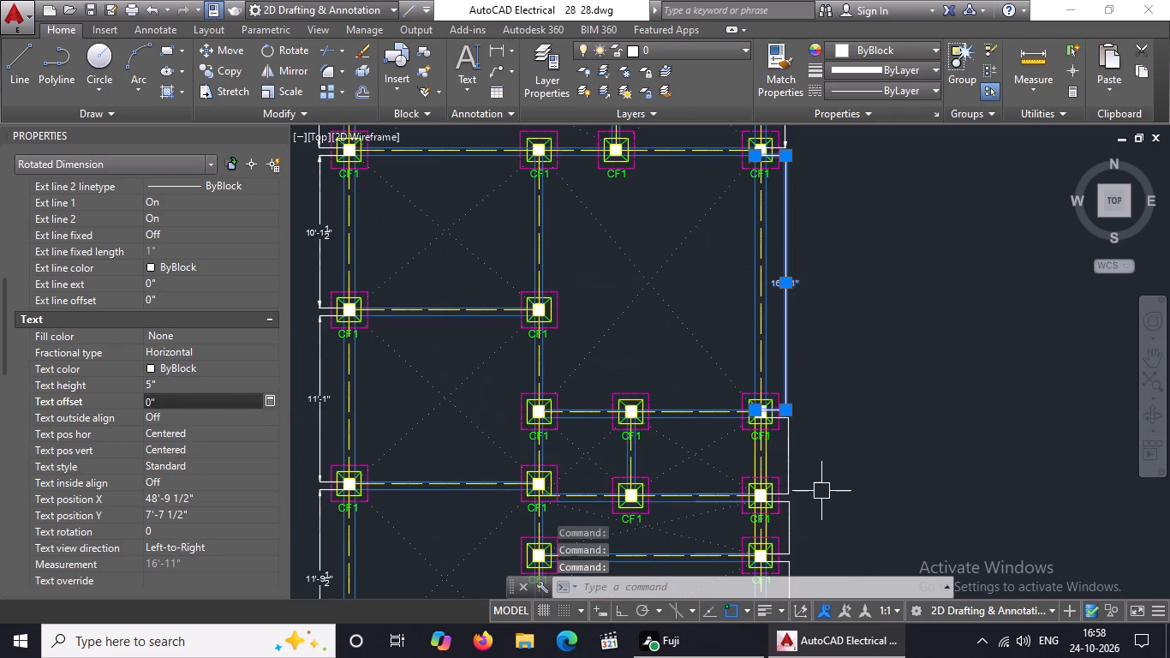
{"action": "key", "text": "Escape"}
Set the arrow size of the vertical dimension for the third right-hand bay from the top to 5".
{"action": "left_click", "coordinate": [786, 463]}
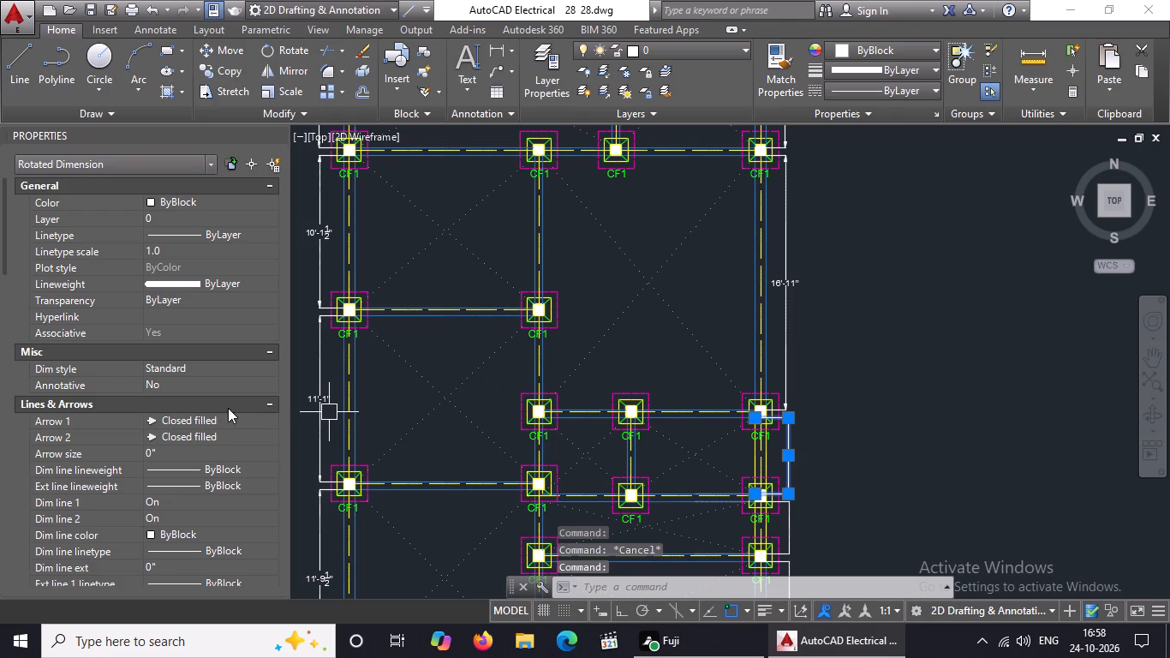
{"action": "left_click", "coordinate": [171, 452]}
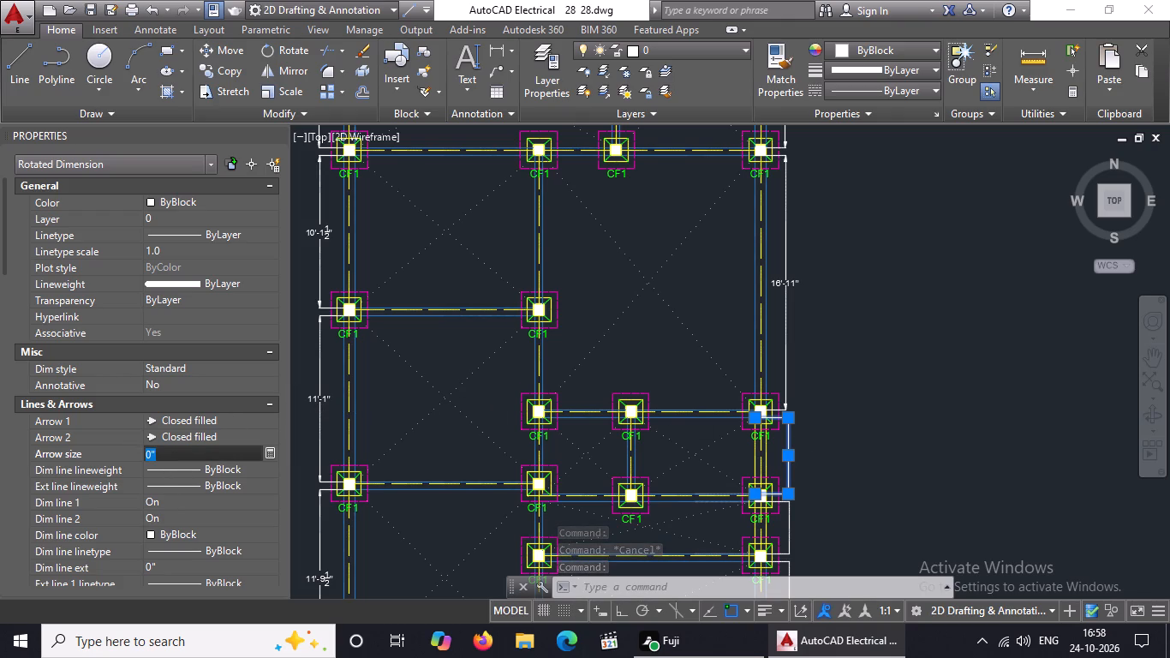
{"action": "key", "text": "BackSpace"}
{"action": "key", "text": "BackSpace"}
{"action": "key", "text": "BackSpace"}
{"action": "key", "text": "5"}
{"action": "key", "text": "shift+quotedbl"}
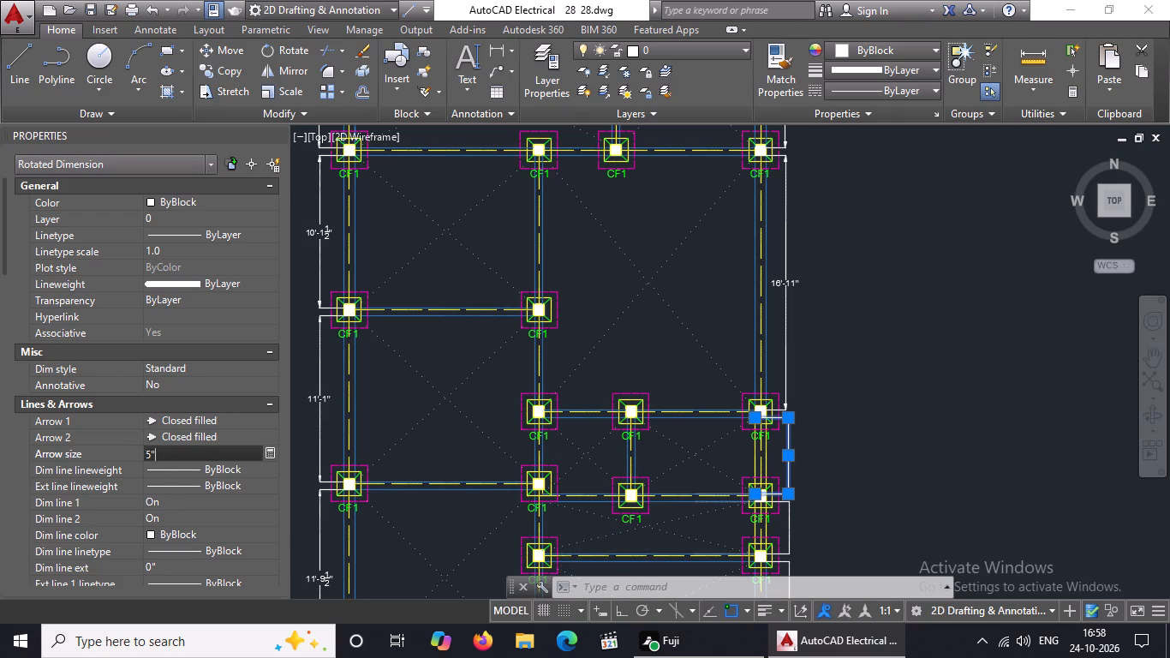
{"action": "key", "text": "Return"}
Set the text height of the third right-hand bay's vertical dimension to 5".
{"action": "scroll", "coordinate": [289, 520], "scroll_direction": "down", "scroll_amount": 3}
{"action": "scroll", "coordinate": [209, 401], "scroll_direction": "down", "scroll_amount": 3}
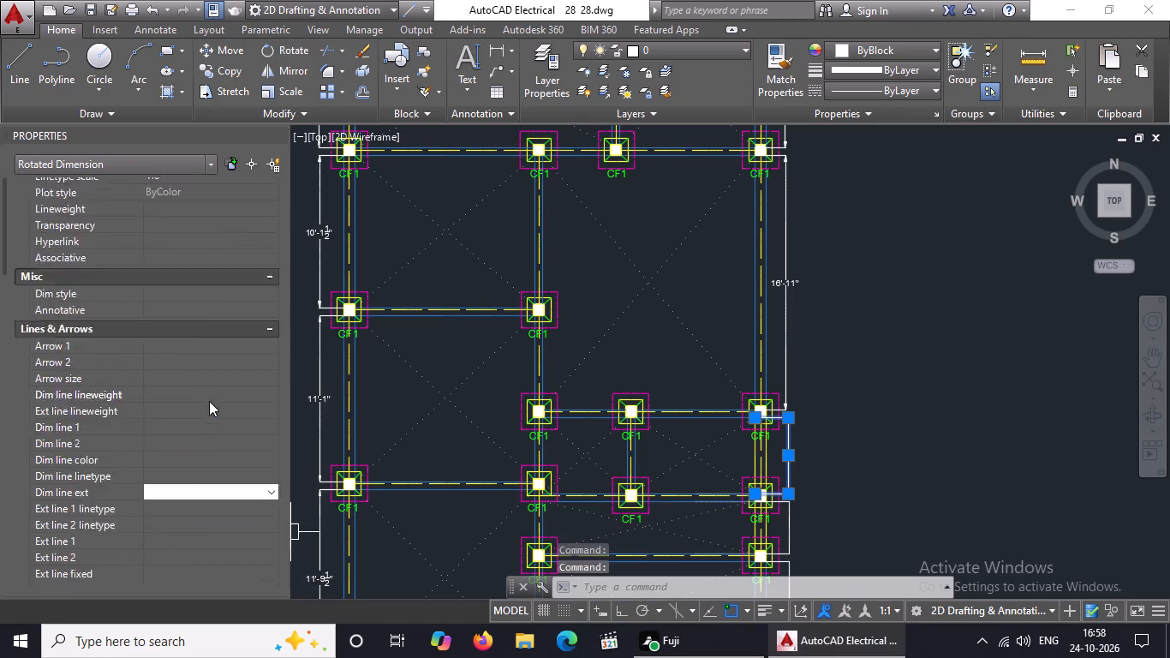
{"action": "left_click", "coordinate": [176, 501]}
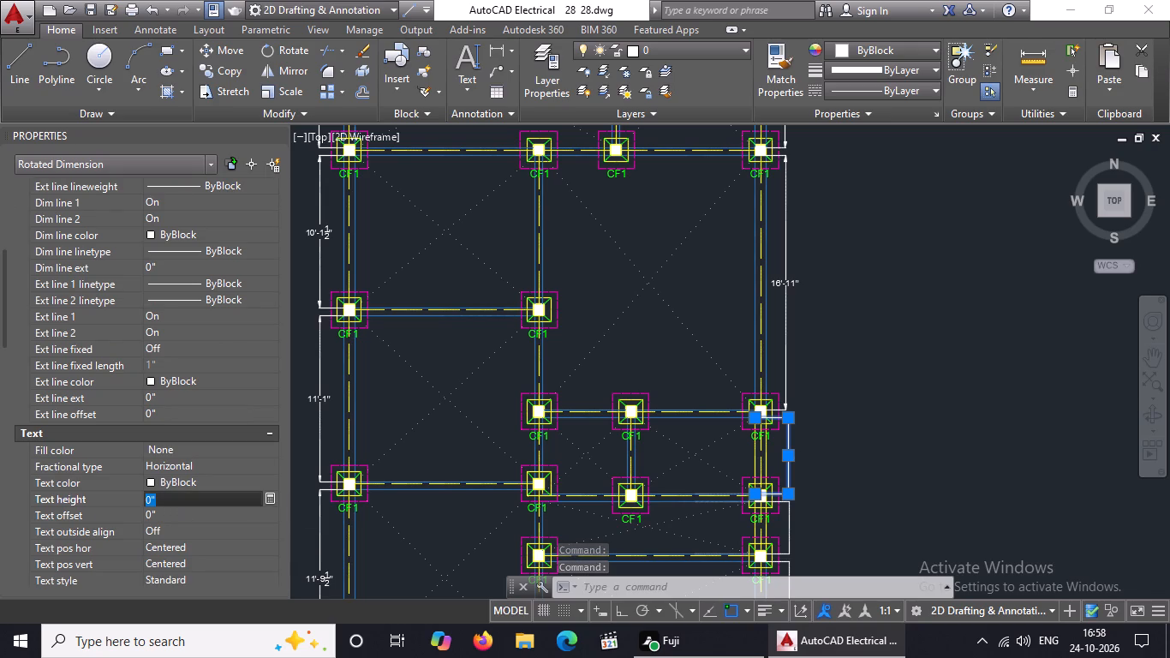
{"action": "key", "text": "BackSpace"}
{"action": "key", "text": "BackSpace"}
{"action": "type", "text": "5\""}
{"action": "key", "text": "Return"}
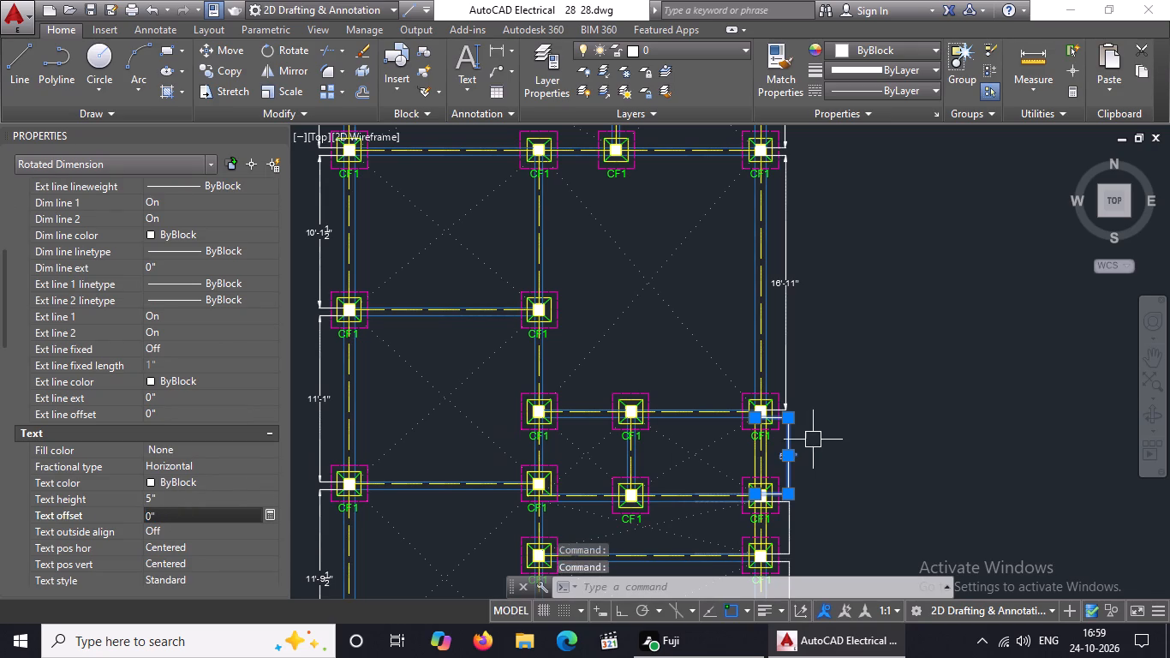
Set the arrow size of the vertical dimension for the short fourth right-hand bay from the top to 5".
{"action": "scroll", "coordinate": [796, 418], "scroll_direction": "down", "scroll_amount": 2}
{"action": "scroll", "coordinate": [794, 461], "scroll_direction": "up", "scroll_amount": 2}
{"action": "left_click", "coordinate": [791, 465]}
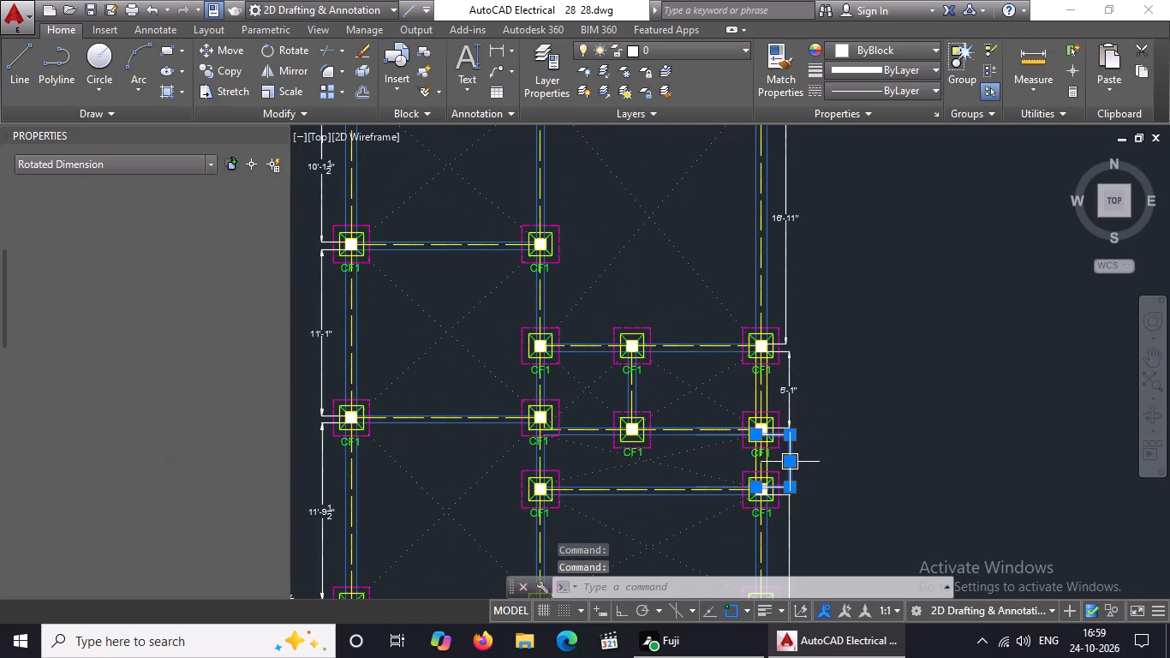
{"action": "left_click", "coordinate": [186, 456]}
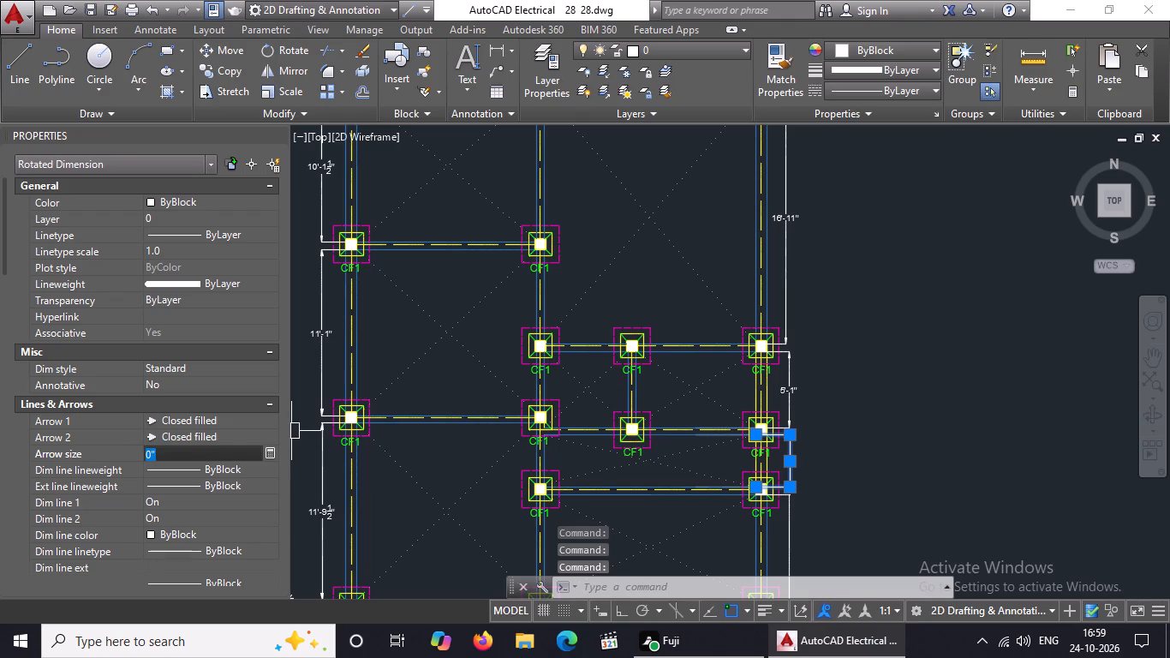
{"action": "key", "text": "BackSpace"}
{"action": "key", "text": "BackSpace"}
{"action": "key", "text": "BackSpace"}
{"action": "key", "text": "BackSpace"}
{"action": "key", "text": "5"}
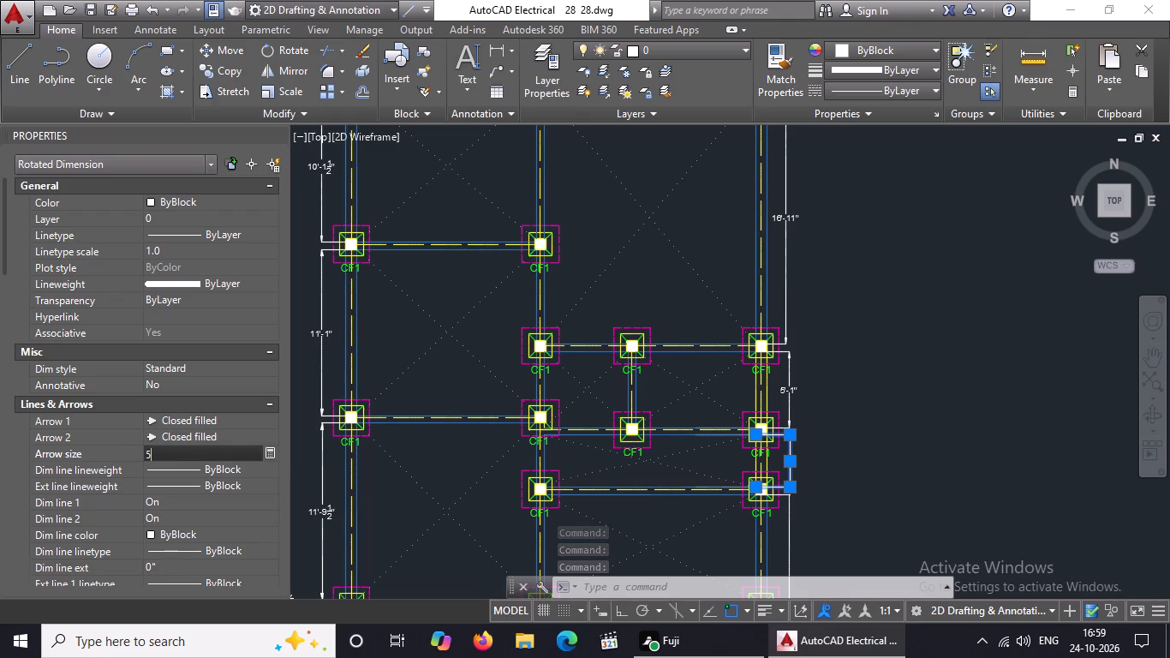
{"action": "key", "text": "shift+quotedbl"}
{"action": "key", "text": "Return"}
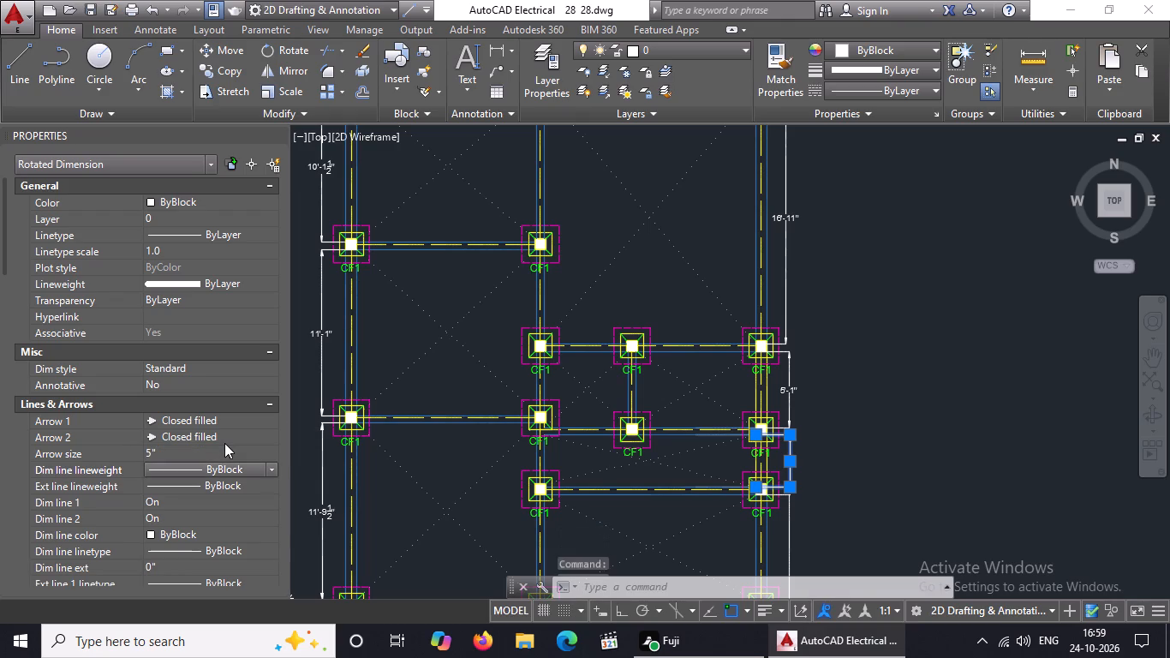
Set the arrow size of the vertical dimension for the bottom right-hand bay to 5" and clear the selection.
{"action": "scroll", "coordinate": [774, 388], "scroll_direction": "down", "scroll_amount": 2}
{"action": "scroll", "coordinate": [779, 465], "scroll_direction": "up", "scroll_amount": 2}
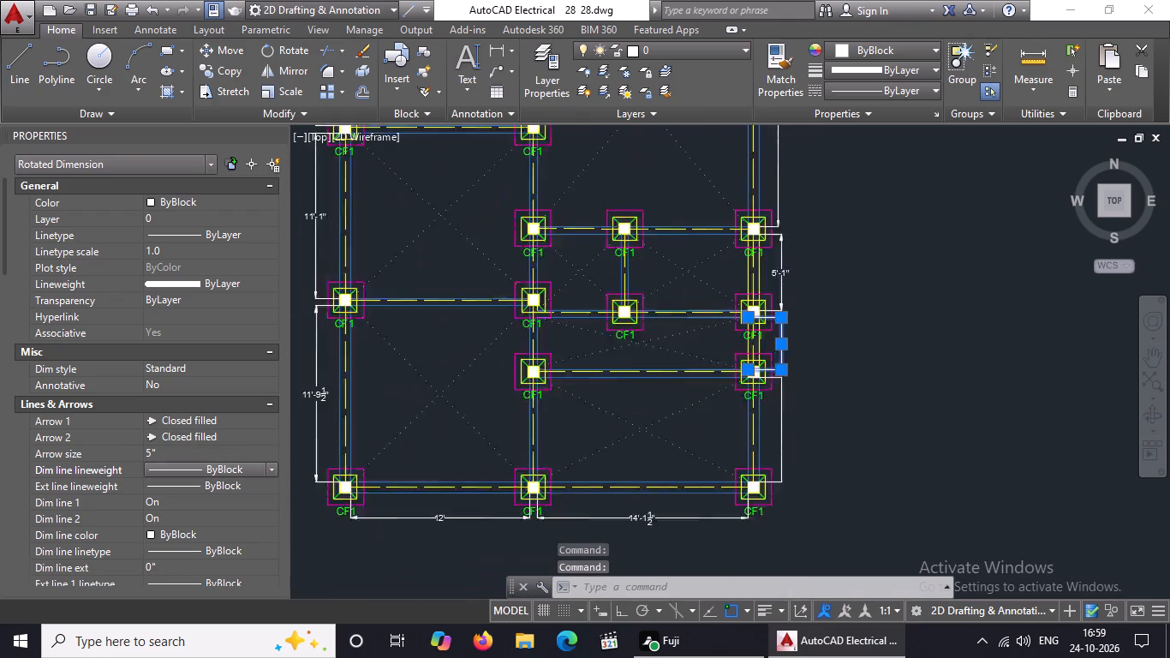
{"action": "scroll", "coordinate": [779, 465], "scroll_direction": "up", "scroll_amount": 1}
{"action": "left_click", "coordinate": [780, 452]}
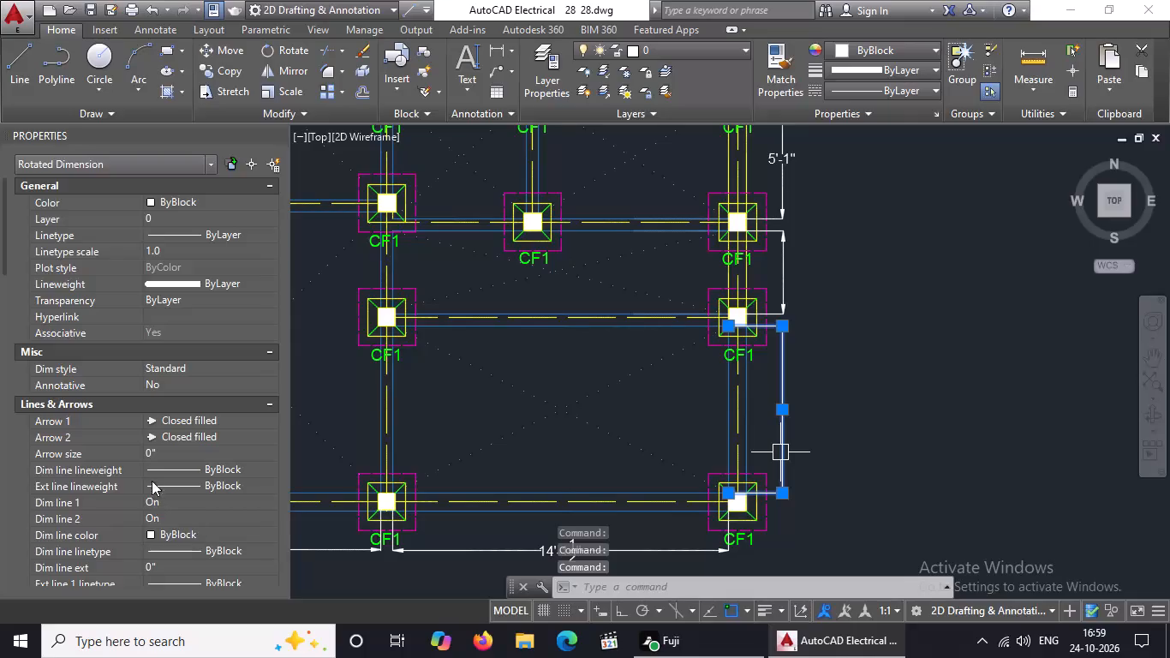
{"action": "left_click", "coordinate": [177, 454]}
{"action": "key", "text": "BackSpace"}
{"action": "key", "text": "BackSpace"}
{"action": "key", "text": "BackSpace"}
{"action": "key", "text": "BackSpace"}
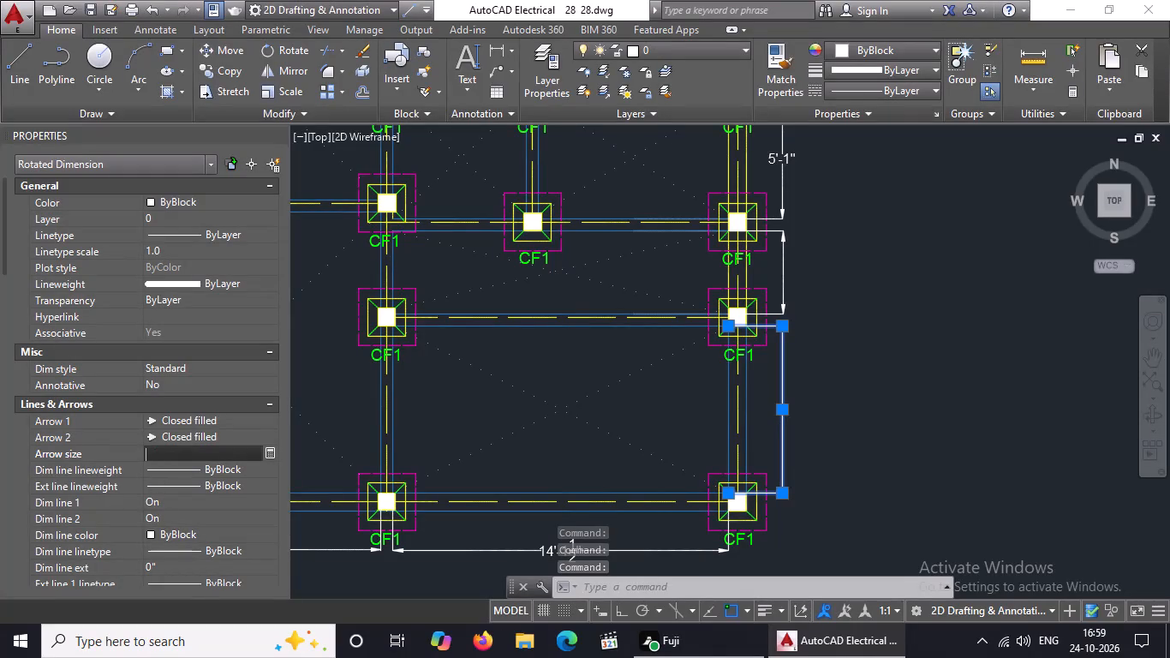
{"action": "key", "text": "BackSpace"}
{"action": "key", "text": "5"}
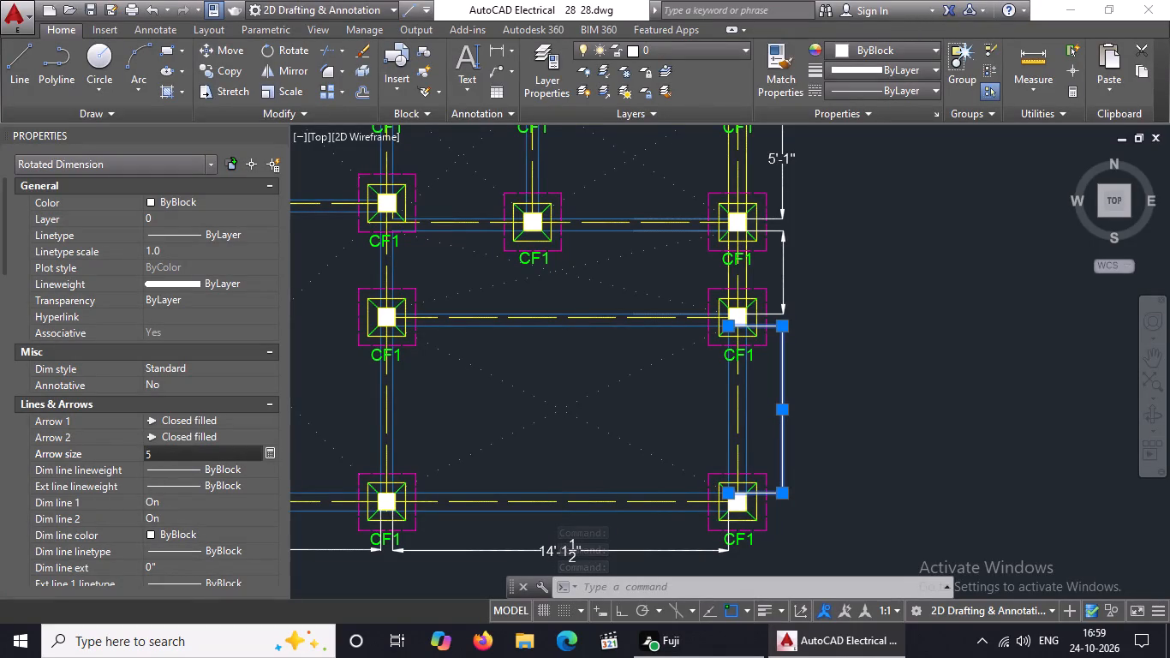
{"action": "key", "text": "shift+quotedbl"}
{"action": "key", "text": "Return"}
{"action": "scroll", "coordinate": [592, 410], "scroll_direction": "down", "scroll_amount": 3}
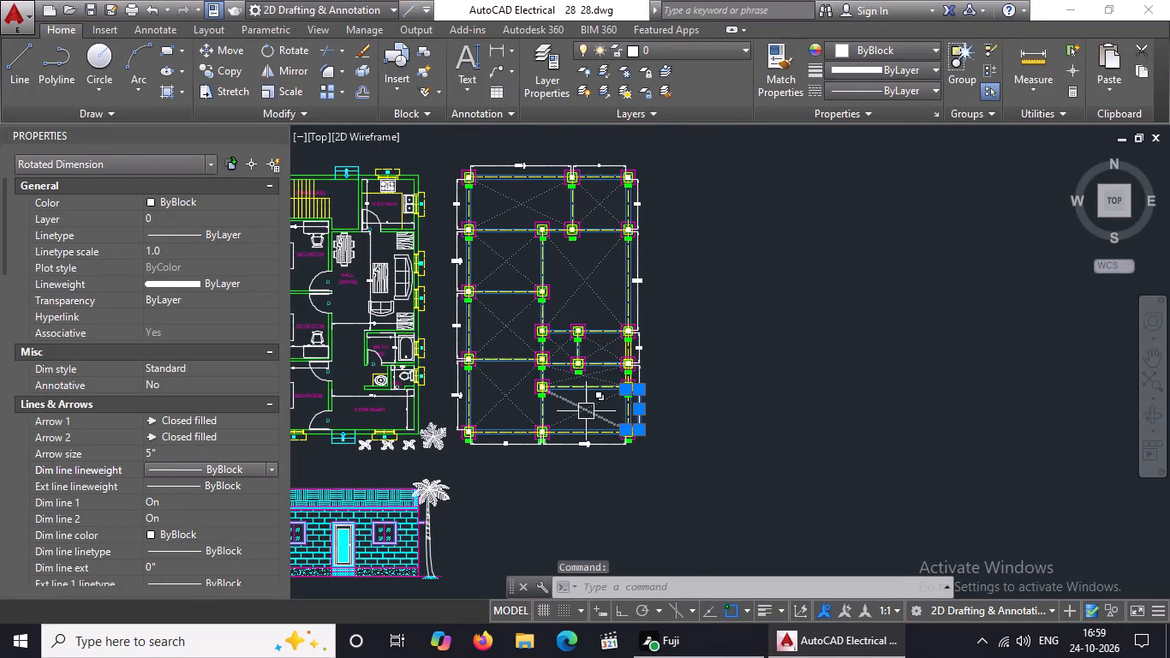
{"action": "key", "text": "Escape"}
Add a vertical linear dimension for the plinth height at the front elevation's right-hand edge, placed just beyond the palm trunk.
{"action": "scroll", "coordinate": [619, 406], "scroll_direction": "up", "scroll_amount": 2}
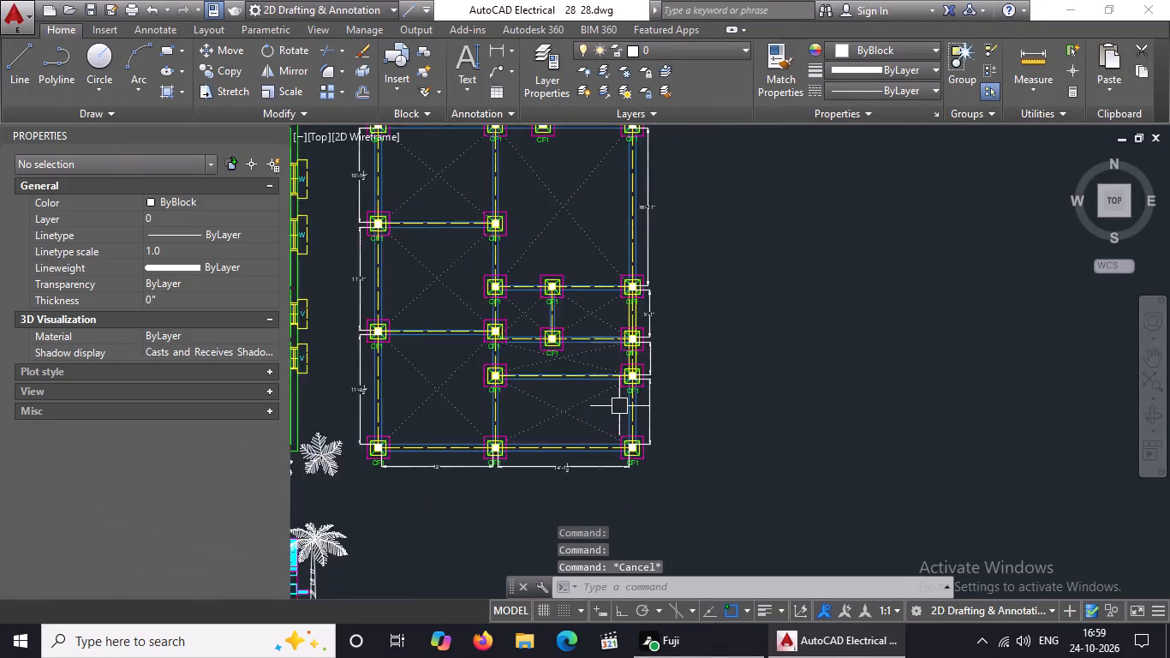
{"action": "scroll", "coordinate": [612, 422], "scroll_direction": "down", "scroll_amount": 2}
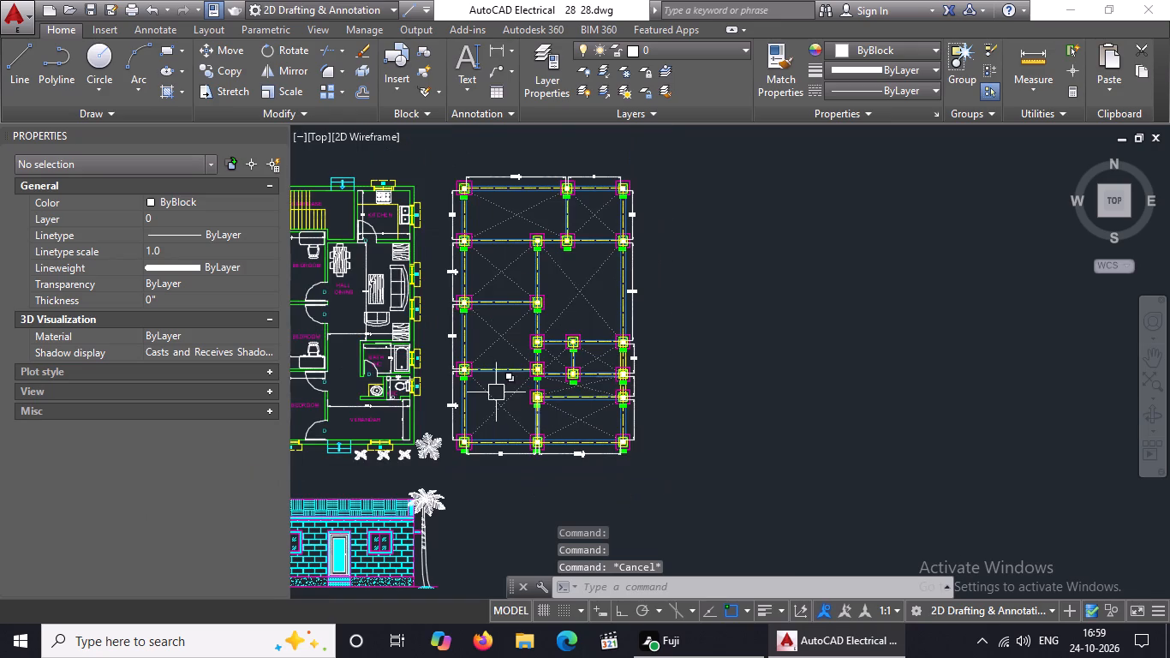
{"action": "middle_click_drag", "start_coordinate": [495, 391], "coordinate": [510, 440]}
{"action": "middle_click", "coordinate": [510, 440]}
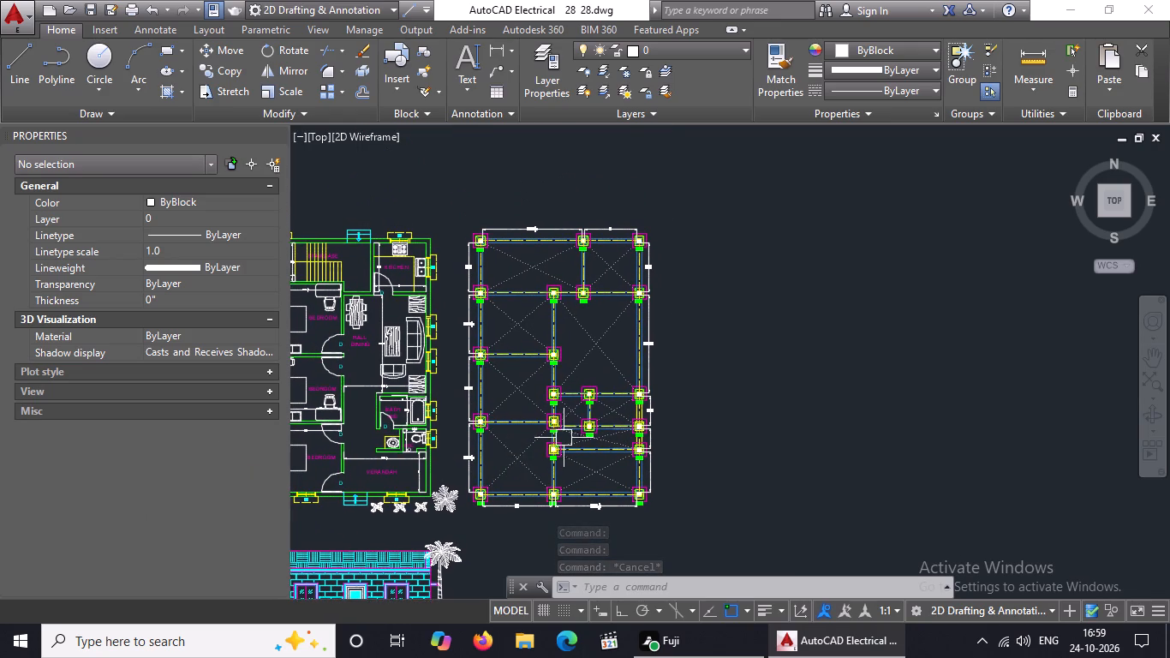
{"action": "scroll", "coordinate": [508, 517], "scroll_direction": "up", "scroll_amount": 2}
{"action": "scroll", "coordinate": [730, 380], "scroll_direction": "up", "scroll_amount": 1}
{"action": "scroll", "coordinate": [730, 380], "scroll_direction": "down", "scroll_amount": 3}
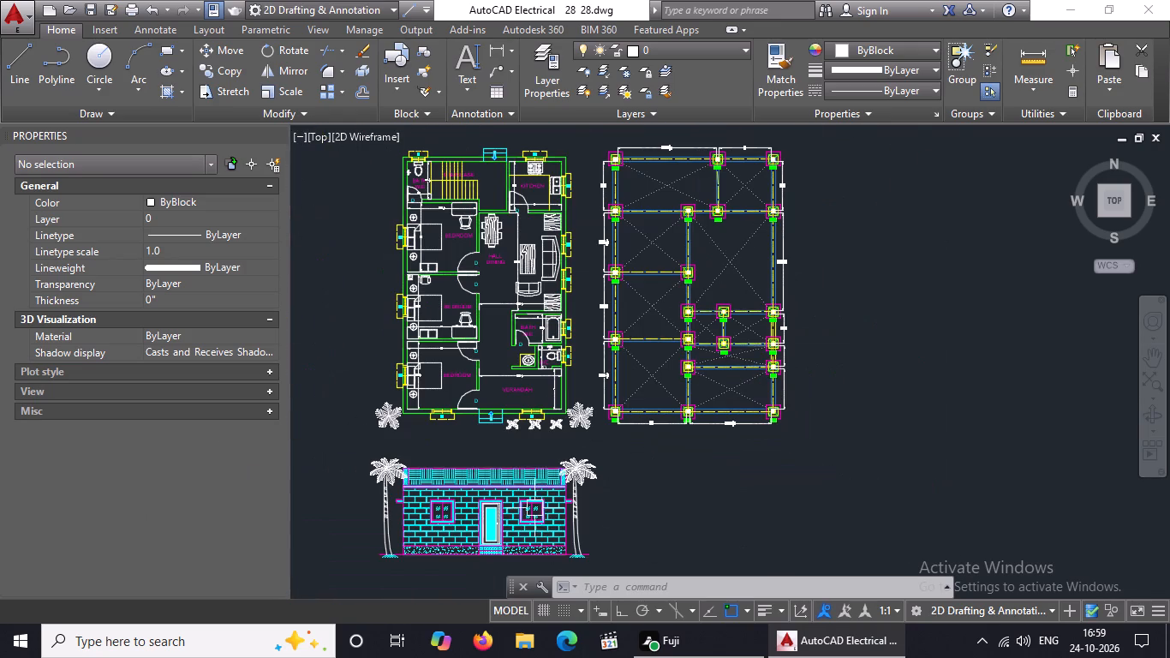
{"action": "scroll", "coordinate": [540, 580], "scroll_direction": "up", "scroll_amount": 4}
{"action": "scroll", "coordinate": [575, 525], "scroll_direction": "down", "scroll_amount": 2}
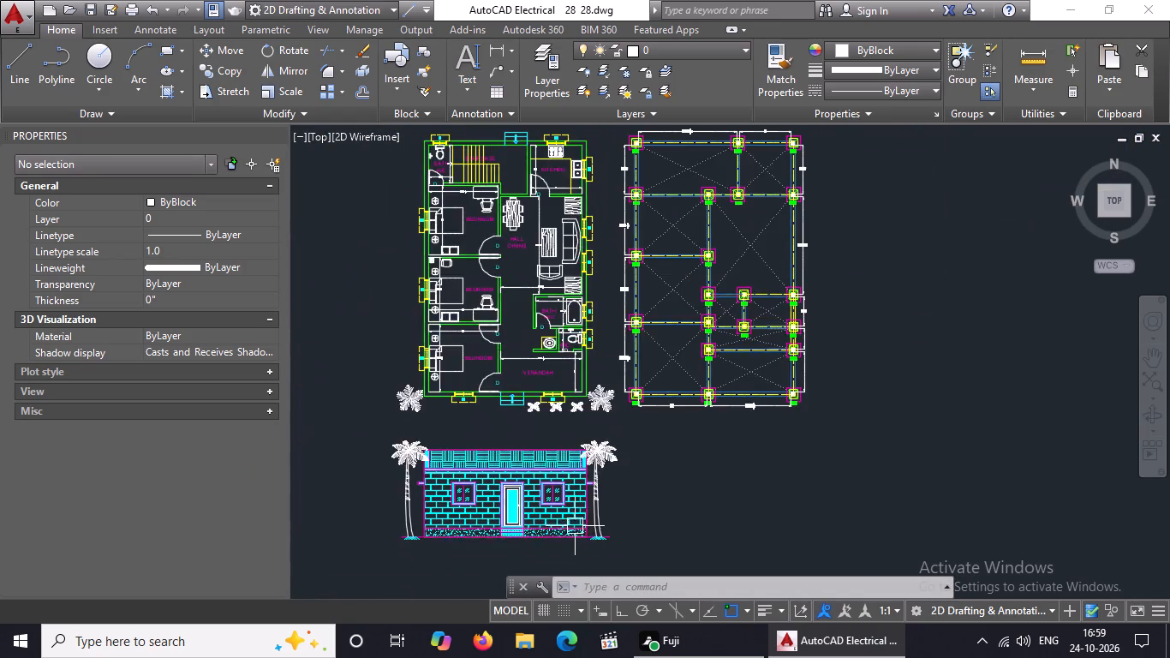
{"action": "scroll", "coordinate": [570, 542], "scroll_direction": "up", "scroll_amount": 1}
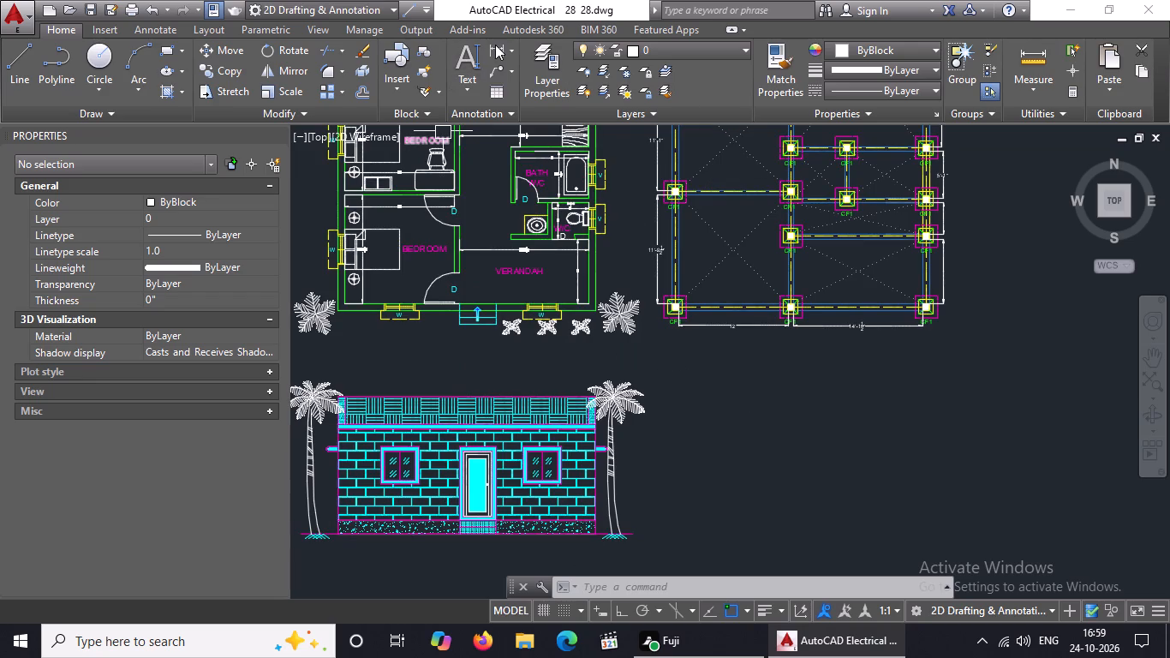
{"action": "left_click", "coordinate": [495, 45]}
{"action": "scroll", "coordinate": [574, 527], "scroll_direction": "up", "scroll_amount": 3}
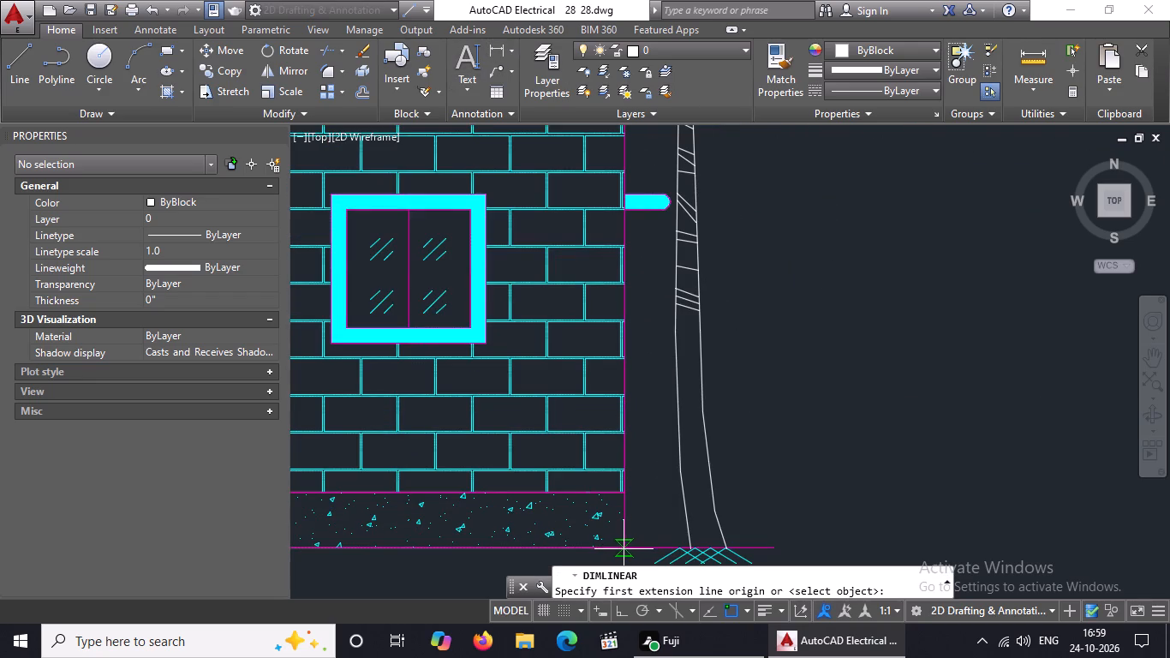
{"action": "left_click", "coordinate": [629, 546]}
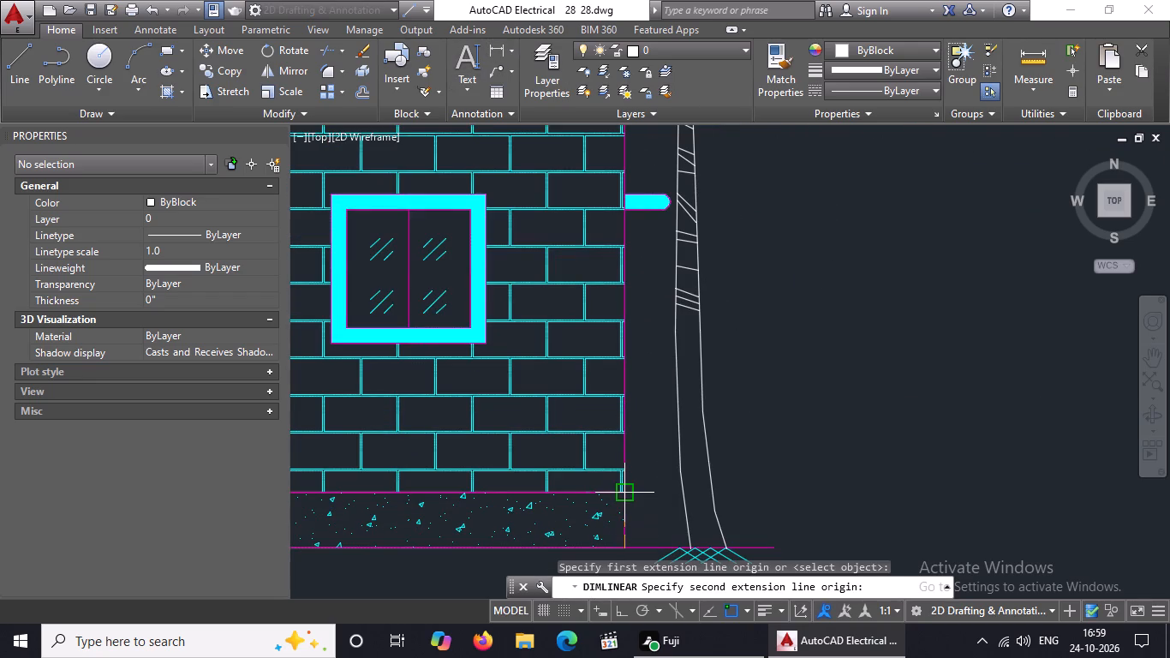
{"action": "left_click", "coordinate": [624, 492]}
{"action": "scroll", "coordinate": [728, 472], "scroll_direction": "down", "scroll_amount": 3}
{"action": "scroll", "coordinate": [733, 470], "scroll_direction": "up", "scroll_amount": 1}
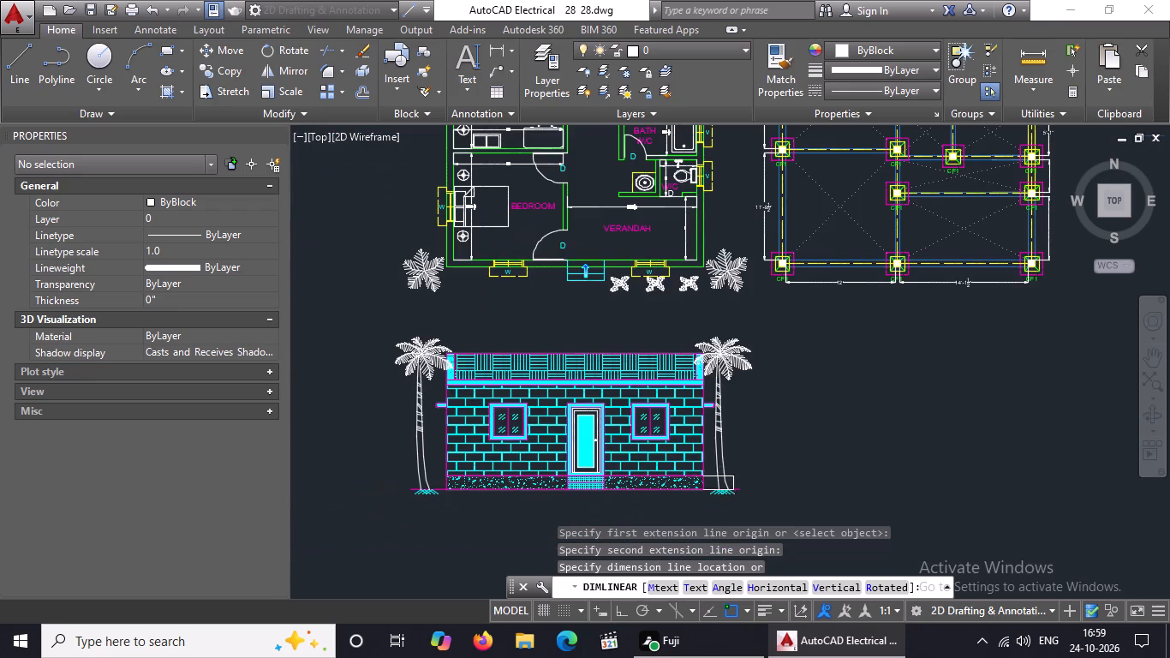
{"action": "scroll", "coordinate": [734, 470], "scroll_direction": "up", "scroll_amount": 2}
{"action": "scroll", "coordinate": [731, 470], "scroll_direction": "down", "scroll_amount": 3}
{"action": "scroll", "coordinate": [734, 487], "scroll_direction": "up", "scroll_amount": 2}
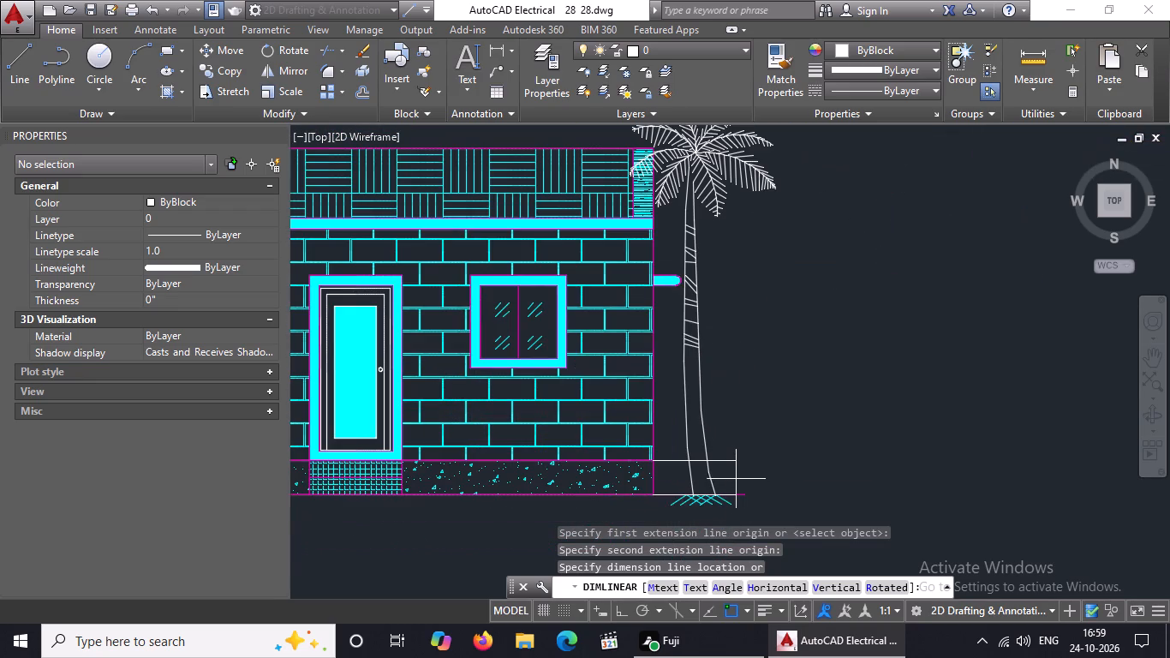
{"action": "left_click", "coordinate": [734, 478]}
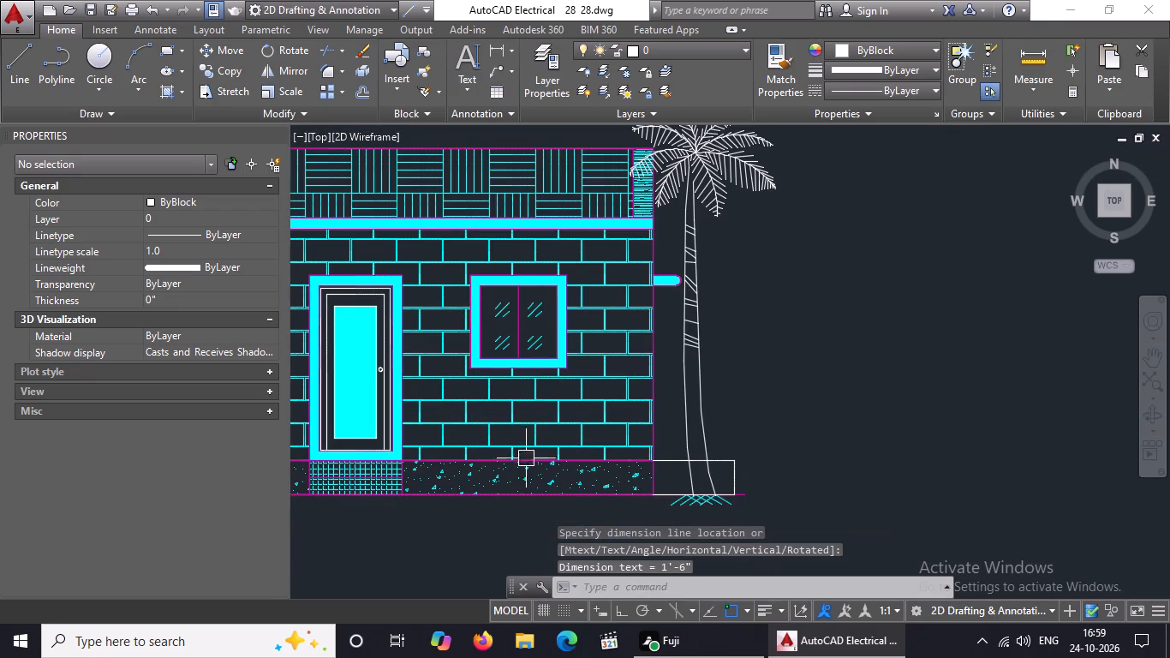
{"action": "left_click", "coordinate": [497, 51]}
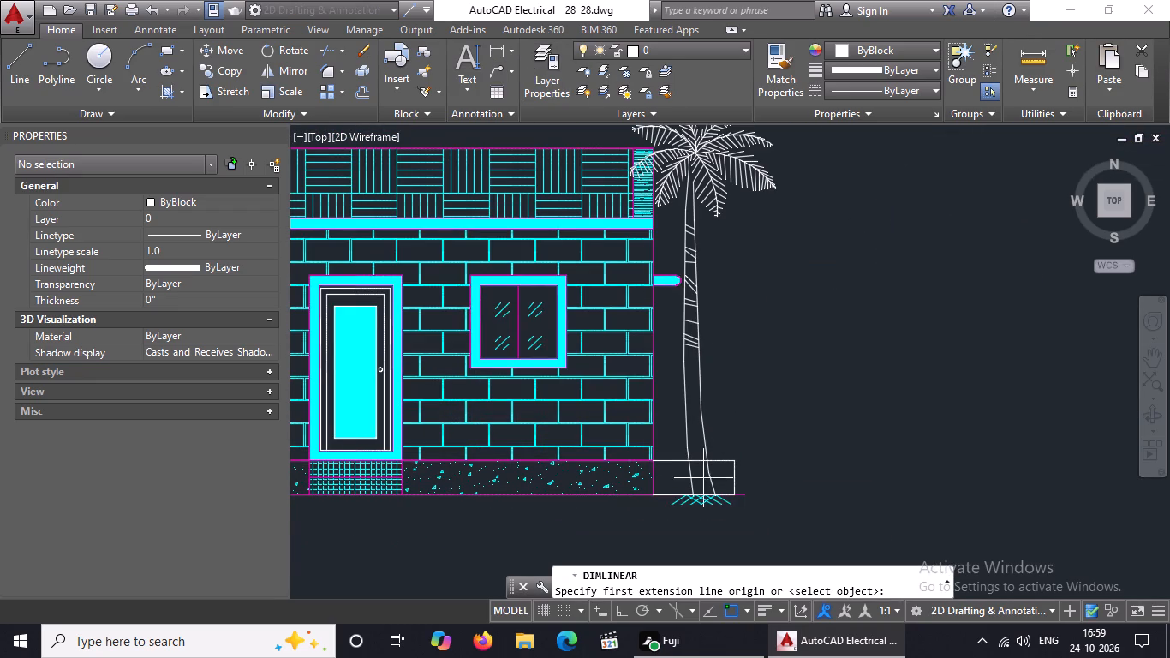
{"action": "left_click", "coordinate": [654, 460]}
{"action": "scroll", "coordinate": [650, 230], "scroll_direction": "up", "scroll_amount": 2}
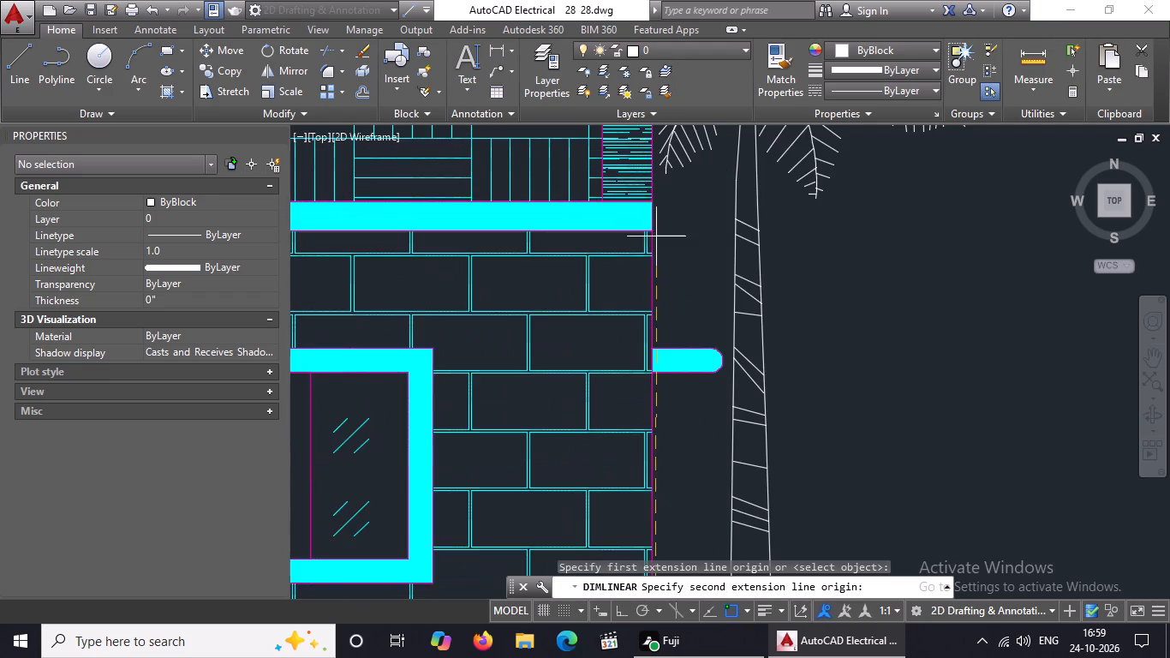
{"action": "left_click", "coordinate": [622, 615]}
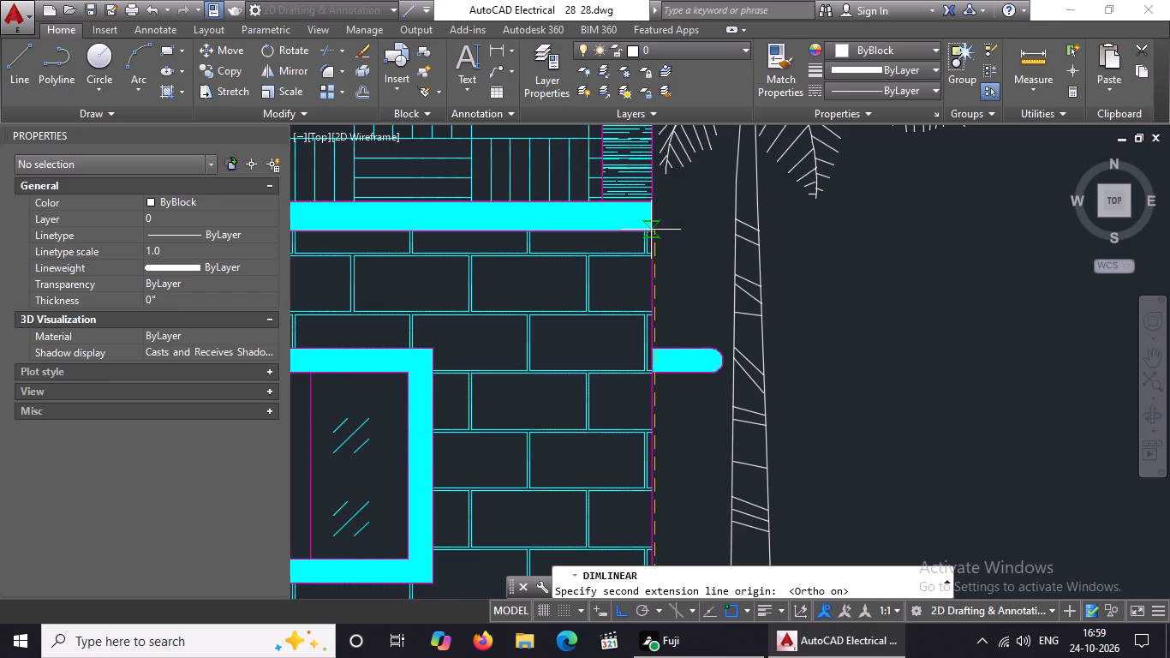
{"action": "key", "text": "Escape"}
Set the arrow size of the elevation's plinth height dimension to 5".
{"action": "scroll", "coordinate": [733, 234], "scroll_direction": "down", "scroll_amount": 3}
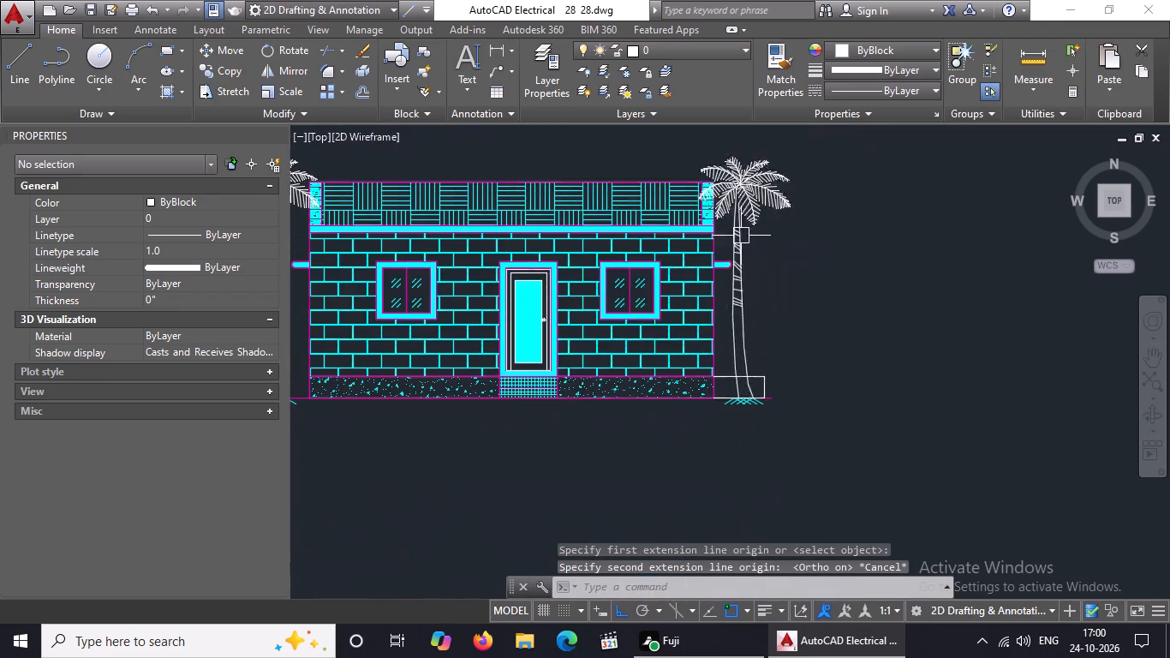
{"action": "scroll", "coordinate": [725, 422], "scroll_direction": "up", "scroll_amount": 3}
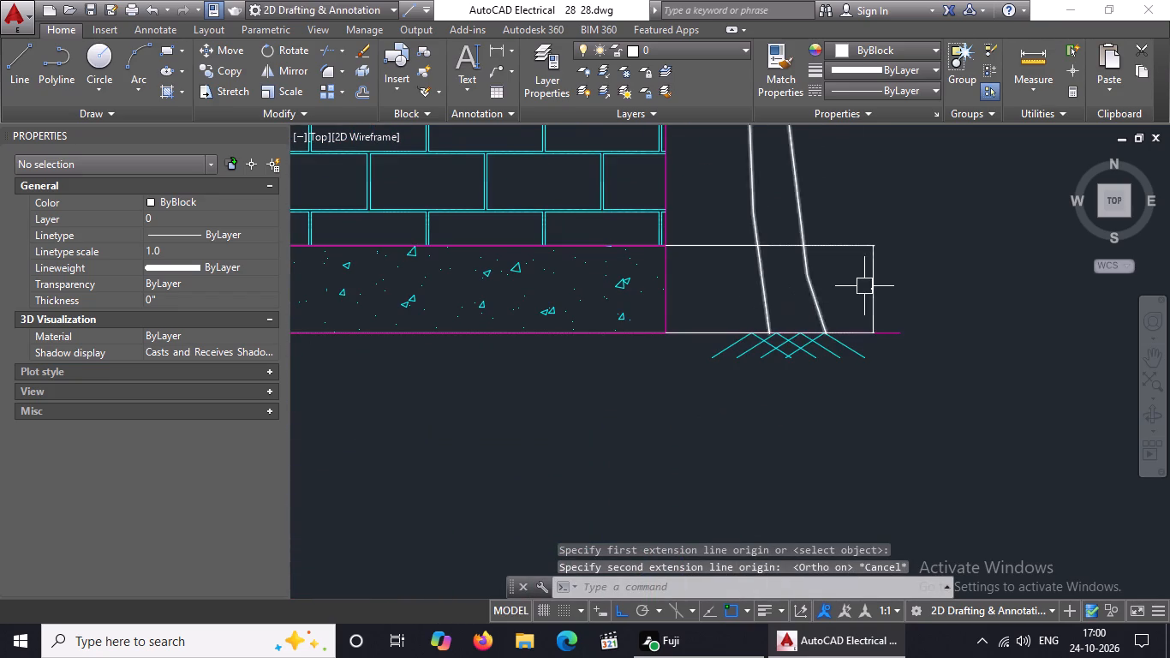
{"action": "left_click", "coordinate": [880, 275]}
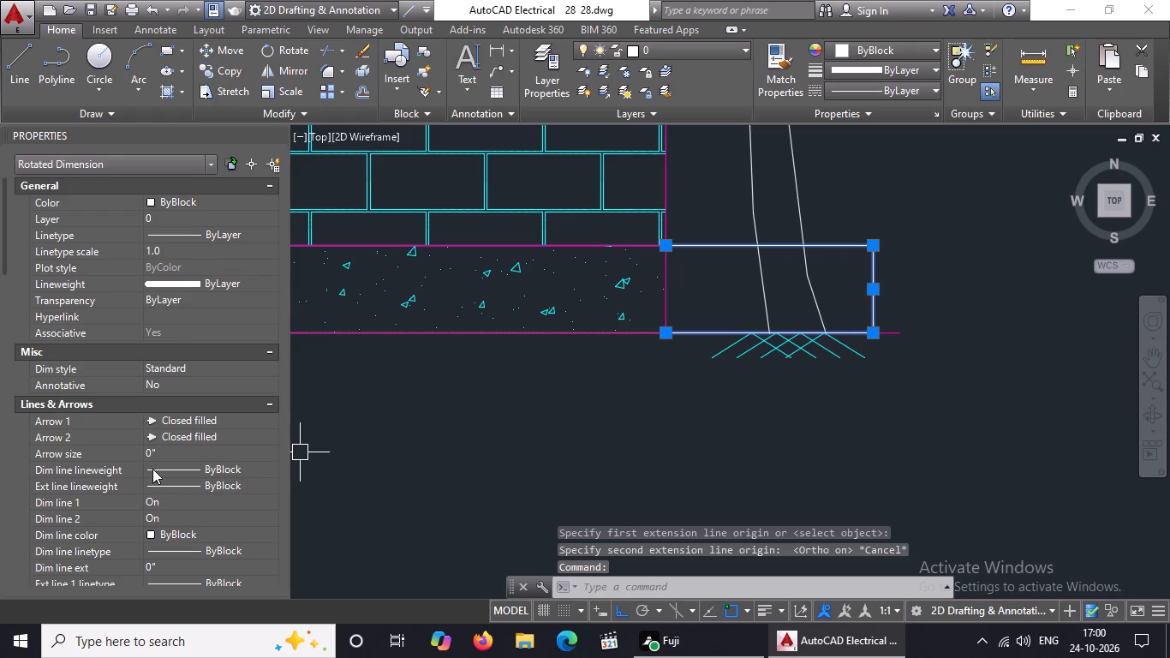
{"action": "left_click", "coordinate": [182, 454]}
{"action": "key", "text": "BackSpace"}
{"action": "key", "text": "BackSpace"}
{"action": "key", "text": "BackSpace"}
{"action": "key", "text": "BackSpace"}
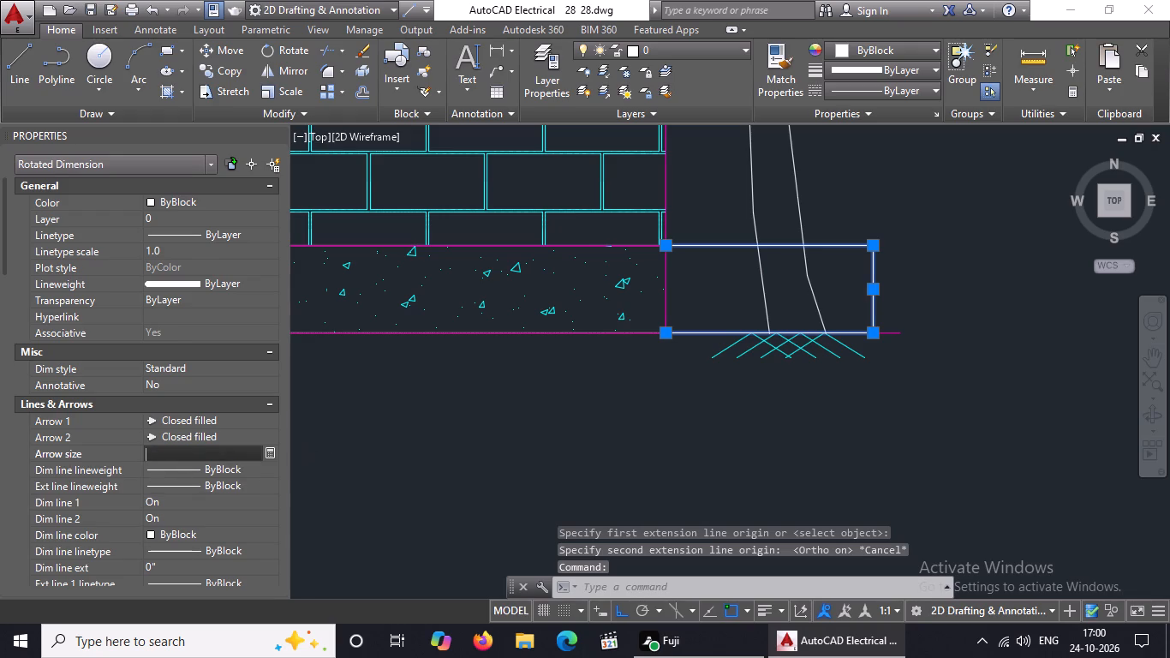
{"action": "key", "text": "5"}
{"action": "key", "text": "shift+quotedbl"}
{"action": "key", "text": "Return"}
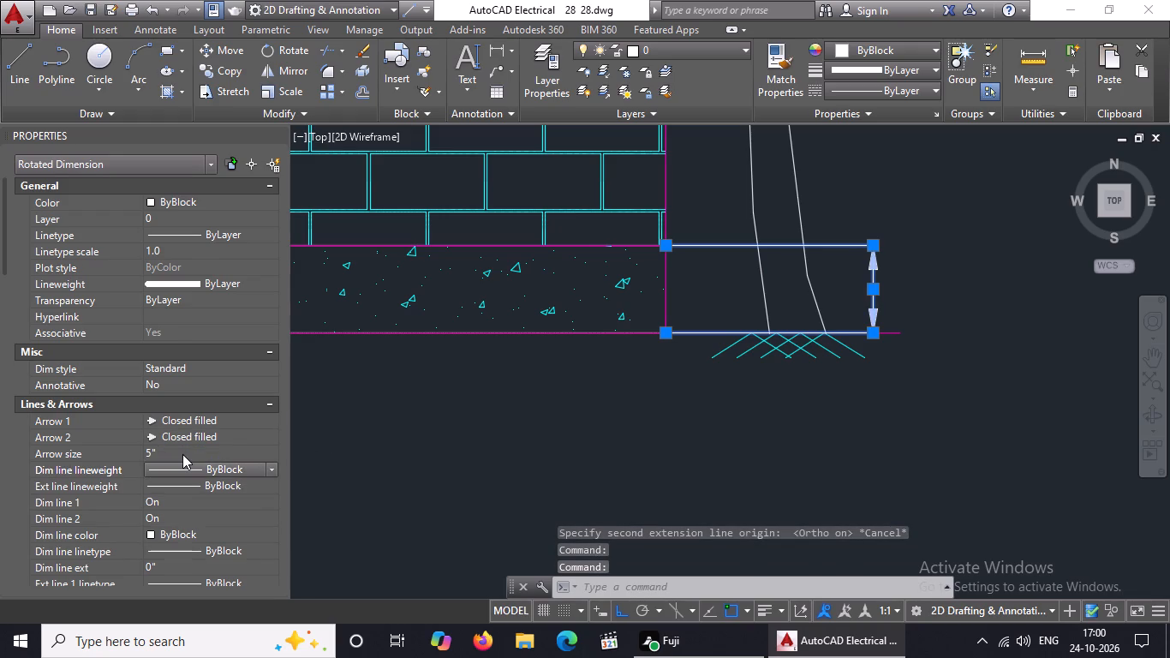
Set the text height of the plinth height dimension to 5" and clear the selection.
{"action": "scroll", "coordinate": [182, 454], "scroll_direction": "down", "scroll_amount": 4}
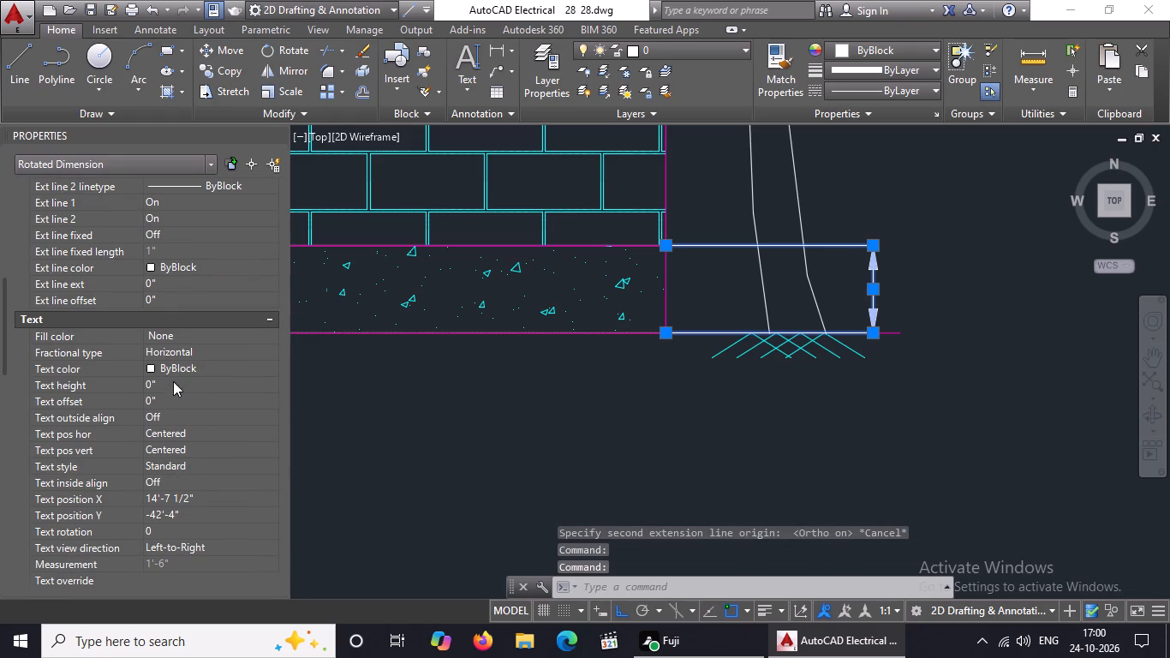
{"action": "left_click", "coordinate": [173, 381]}
{"action": "key", "text": "BackSpace"}
{"action": "key", "text": "BackSpace"}
{"action": "key", "text": "BackSpace"}
{"action": "type", "text": "5\""}
{"action": "key", "text": "Return"}
{"action": "scroll", "coordinate": [703, 332], "scroll_direction": "down", "scroll_amount": 2}
{"action": "key", "text": "Escape"}
{"action": "key", "text": "Escape"}
Add a vertical linear dimension from the plinth top to the roof band's underside, in line with the plinth height dimension.
{"action": "scroll", "coordinate": [801, 261], "scroll_direction": "down", "scroll_amount": 2}
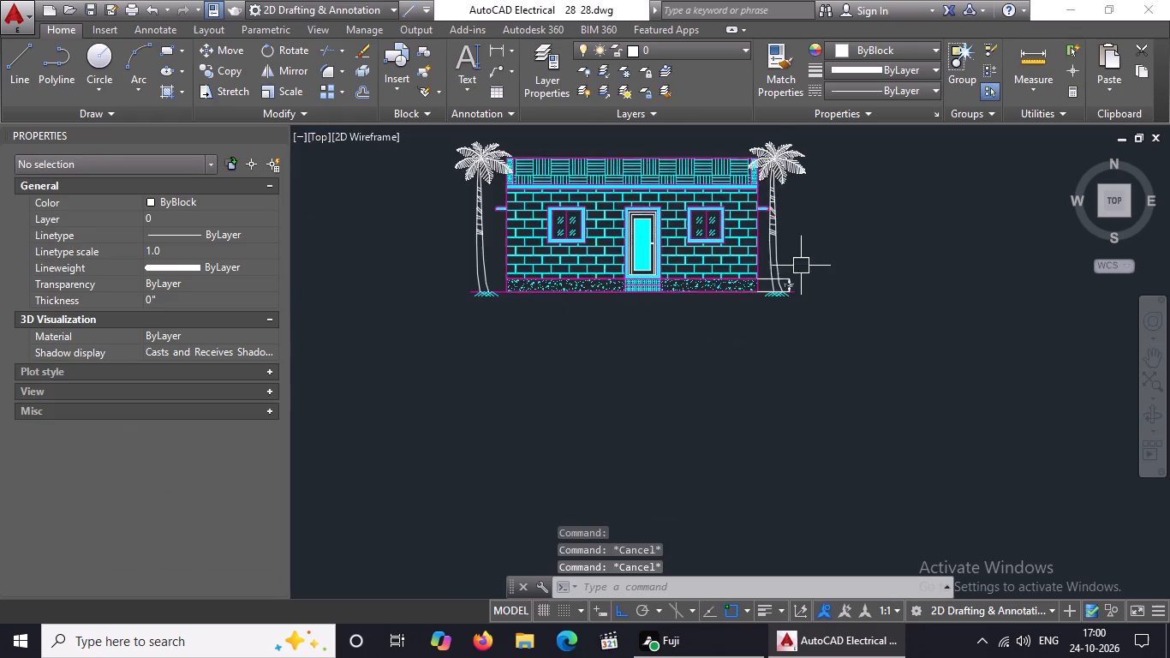
{"action": "scroll", "coordinate": [806, 226], "scroll_direction": "up", "scroll_amount": 2}
{"action": "left_click", "coordinate": [495, 47]}
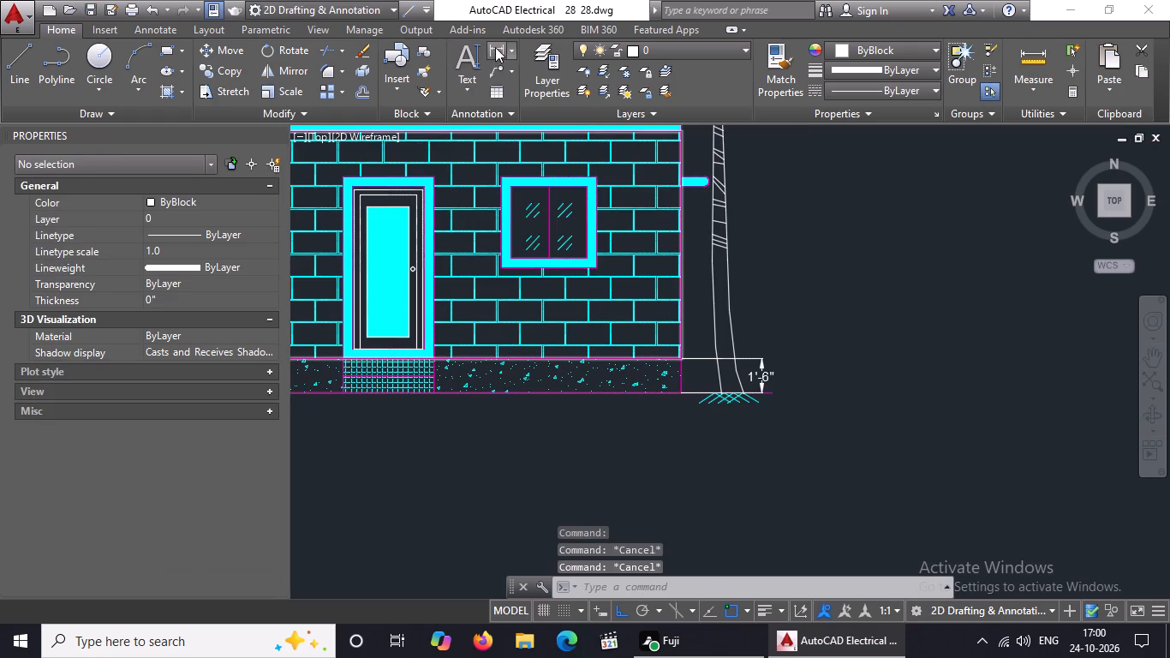
{"action": "scroll", "coordinate": [695, 358], "scroll_direction": "up", "scroll_amount": 2}
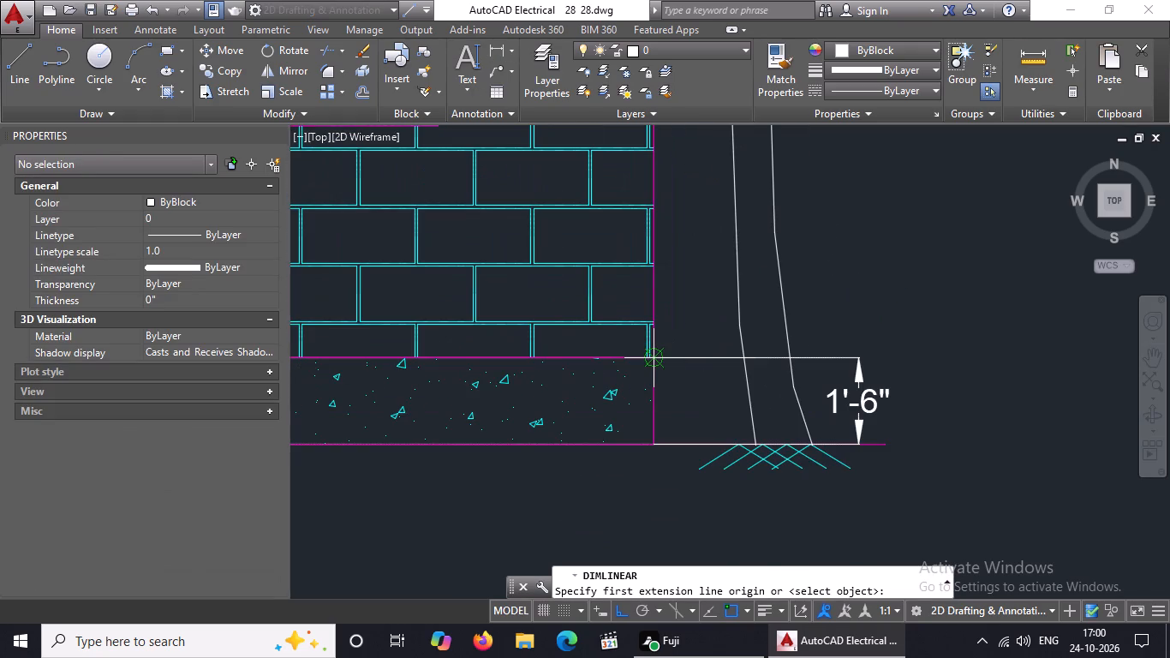
{"action": "left_click", "coordinate": [653, 352]}
{"action": "scroll", "coordinate": [662, 344], "scroll_direction": "down", "scroll_amount": 3}
{"action": "scroll", "coordinate": [666, 221], "scroll_direction": "up", "scroll_amount": 2}
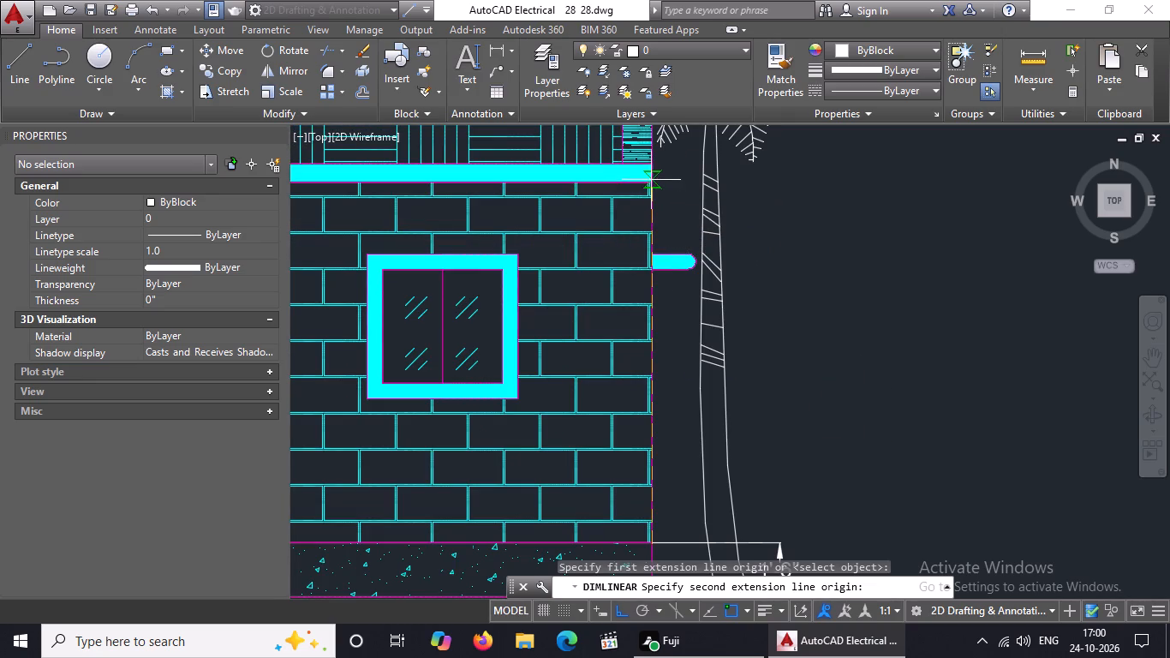
{"action": "left_click", "coordinate": [650, 183]}
{"action": "scroll", "coordinate": [821, 199], "scroll_direction": "down", "scroll_amount": 2}
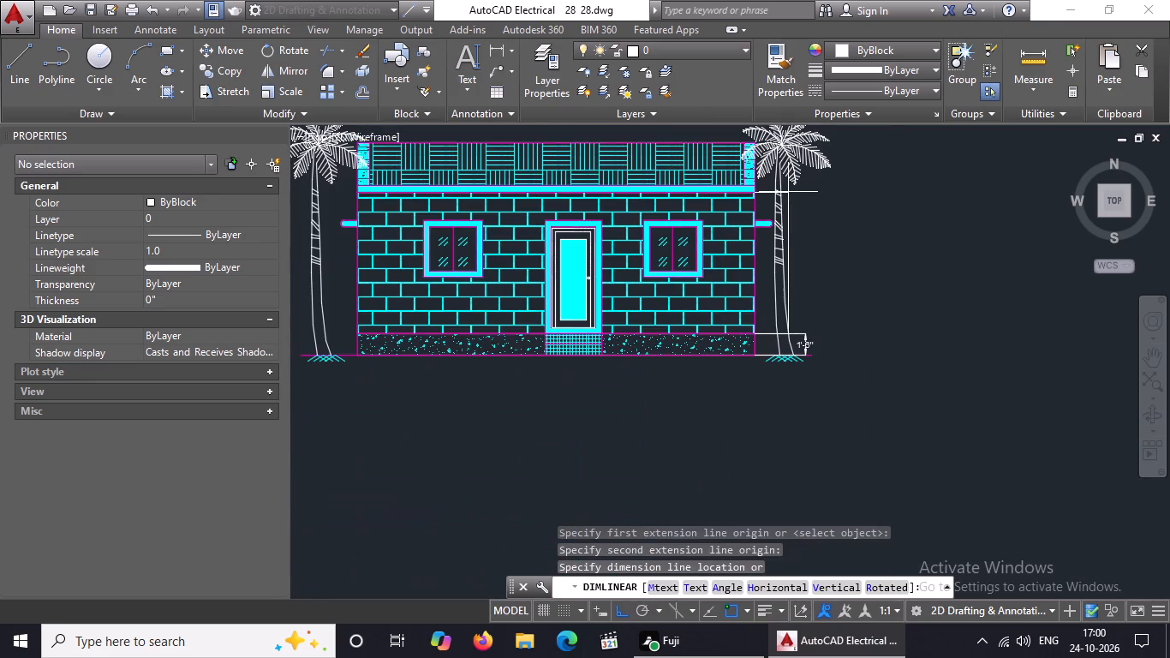
{"action": "scroll", "coordinate": [791, 190], "scroll_direction": "up", "scroll_amount": 2}
{"action": "scroll", "coordinate": [793, 194], "scroll_direction": "down", "scroll_amount": 1}
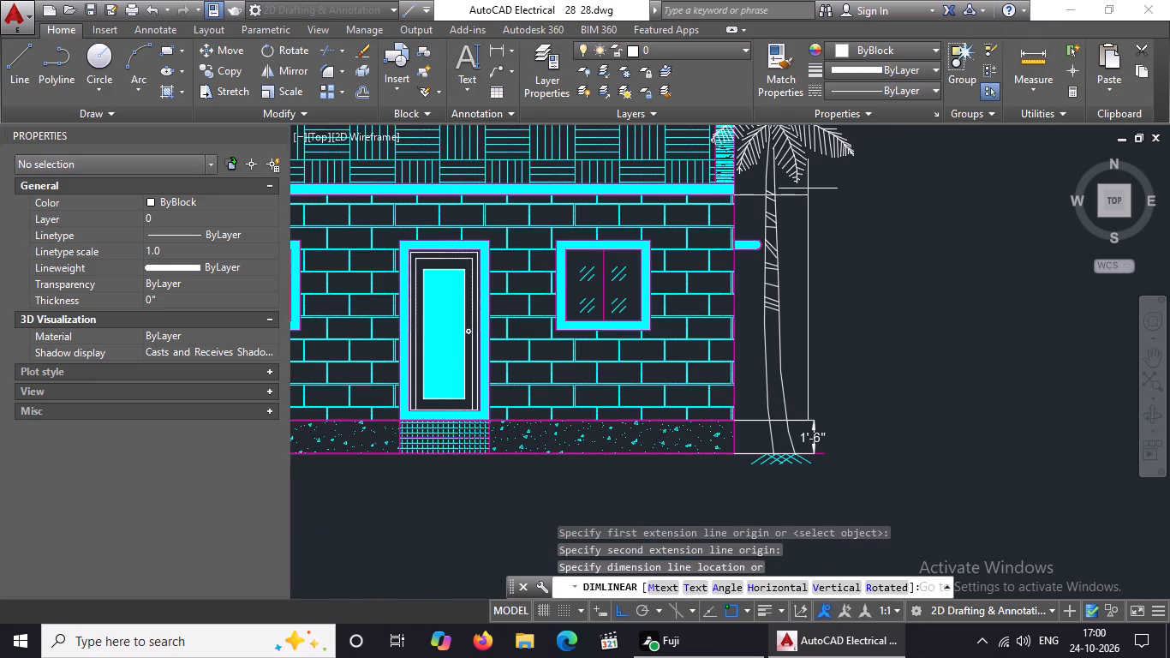
{"action": "scroll", "coordinate": [810, 188], "scroll_direction": "up", "scroll_amount": 2}
{"action": "scroll", "coordinate": [810, 188], "scroll_direction": "down", "scroll_amount": 3}
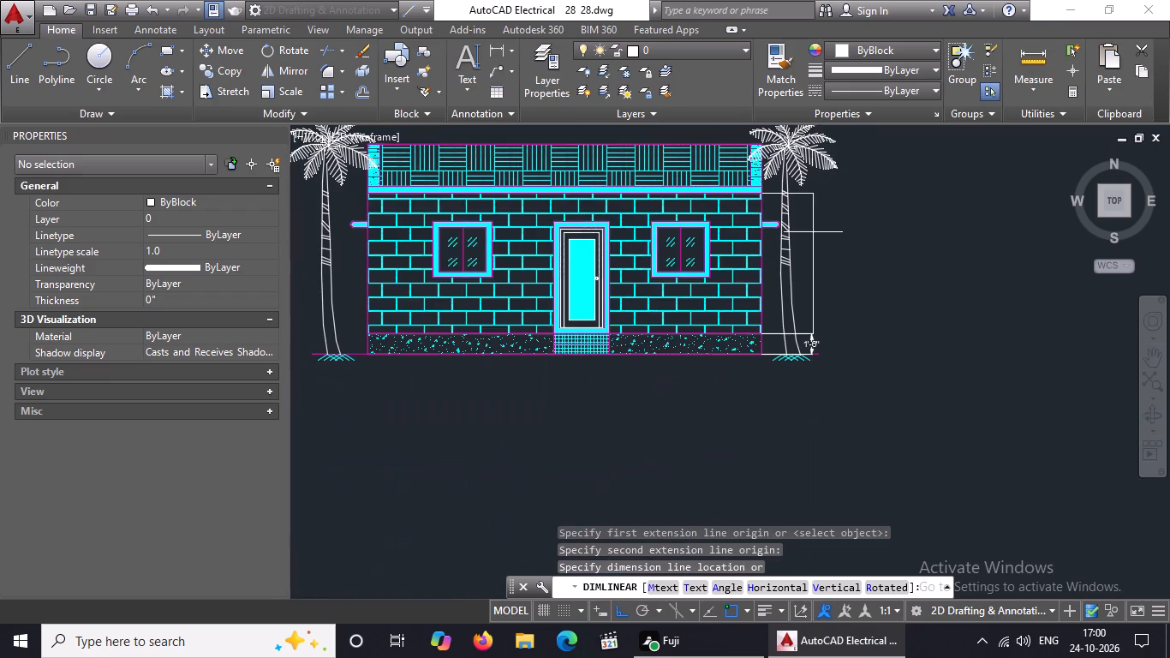
{"action": "scroll", "coordinate": [812, 245], "scroll_direction": "up", "scroll_amount": 3}
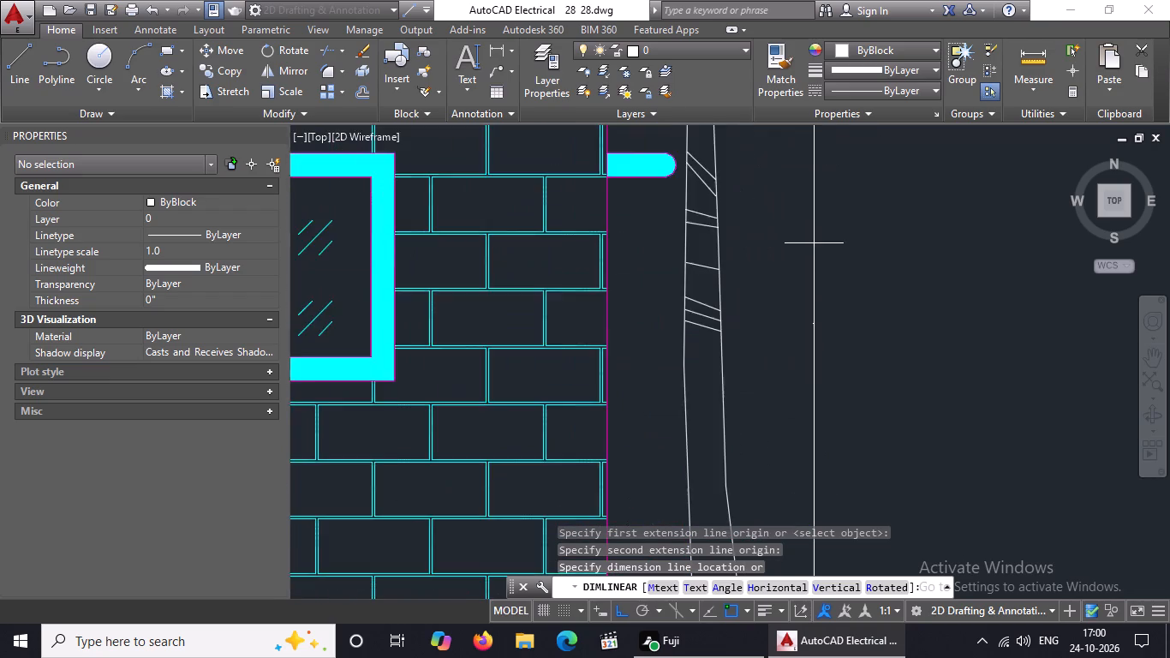
{"action": "scroll", "coordinate": [814, 243], "scroll_direction": "down", "scroll_amount": 2}
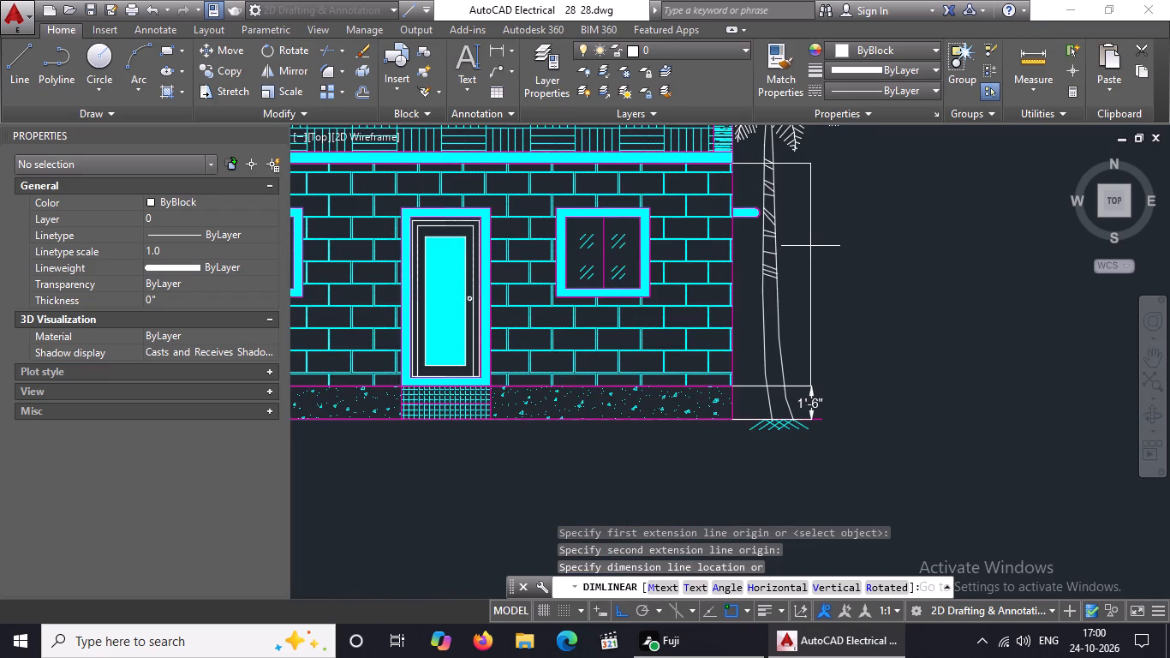
{"action": "left_click", "coordinate": [811, 245]}
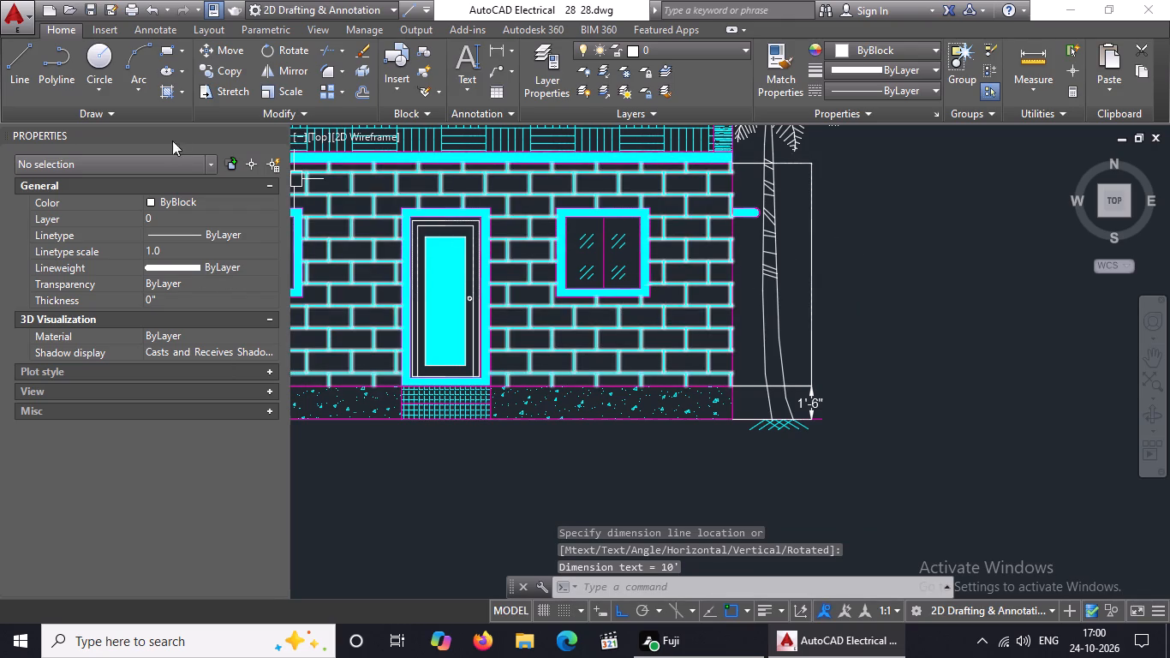
Set the arrow size of the wall height dimension, between plinth top and roof band, to 5".
{"action": "left_click", "coordinate": [816, 250]}
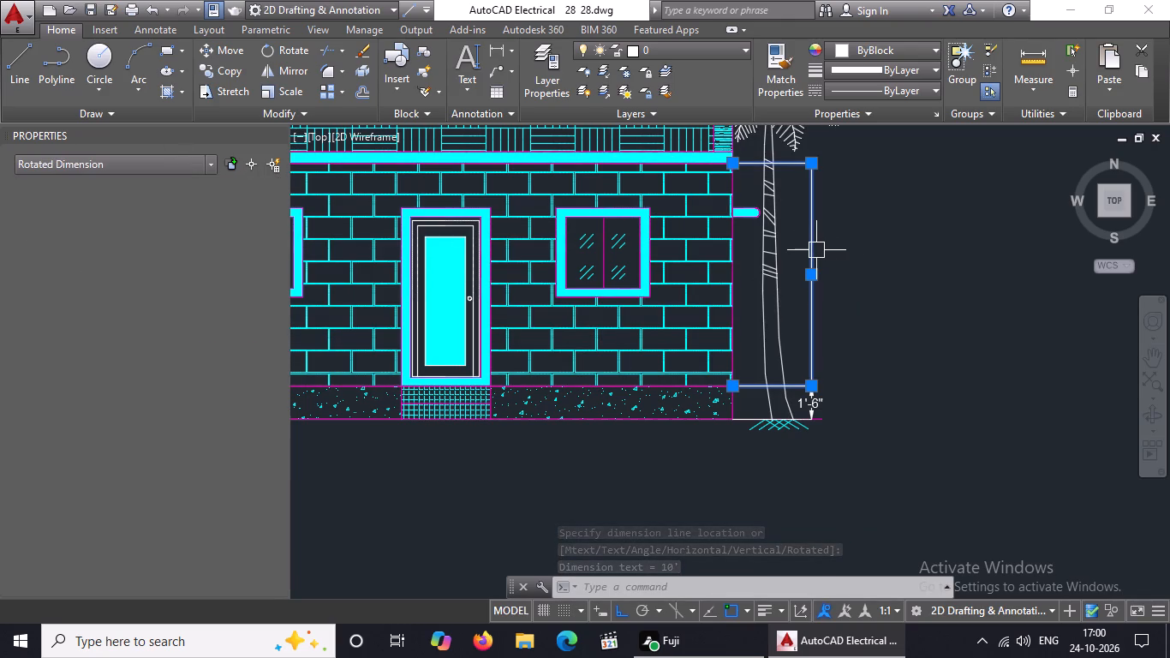
{"action": "left_click", "coordinate": [171, 454]}
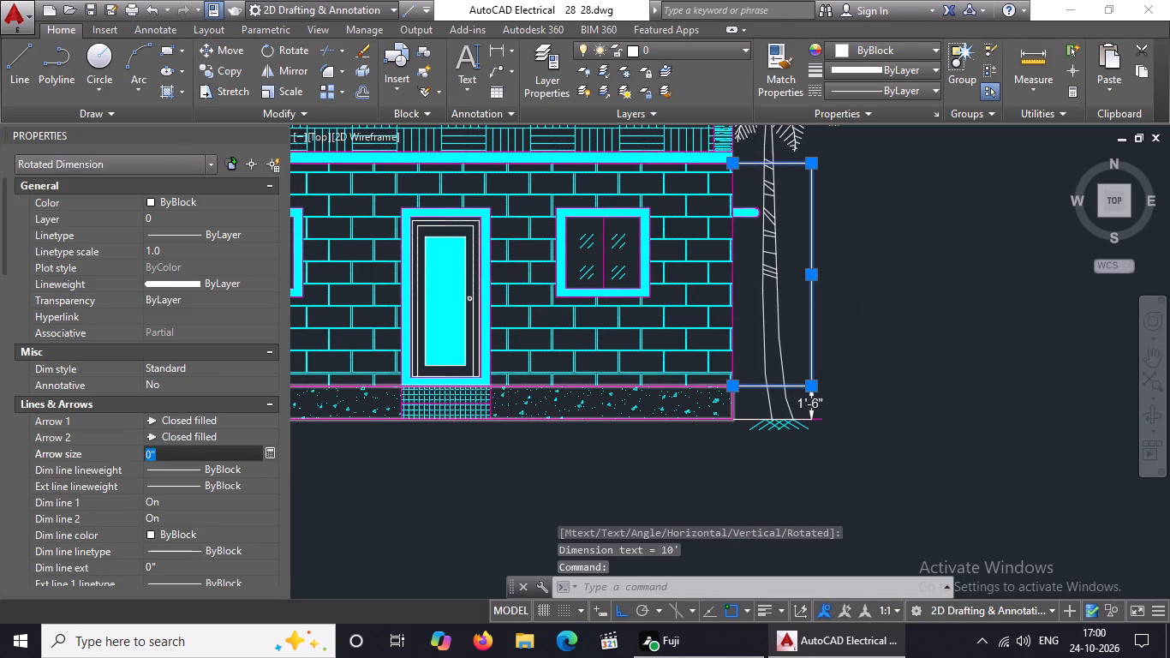
{"action": "key", "text": "BackSpace"}
{"action": "key", "text": "BackSpace"}
{"action": "type", "text": "5\""}
{"action": "key", "text": "Return"}
Set the text height of the wall height dimension to 5" and clear the selection.
{"action": "scroll", "coordinate": [171, 454], "scroll_direction": "down", "scroll_amount": 3}
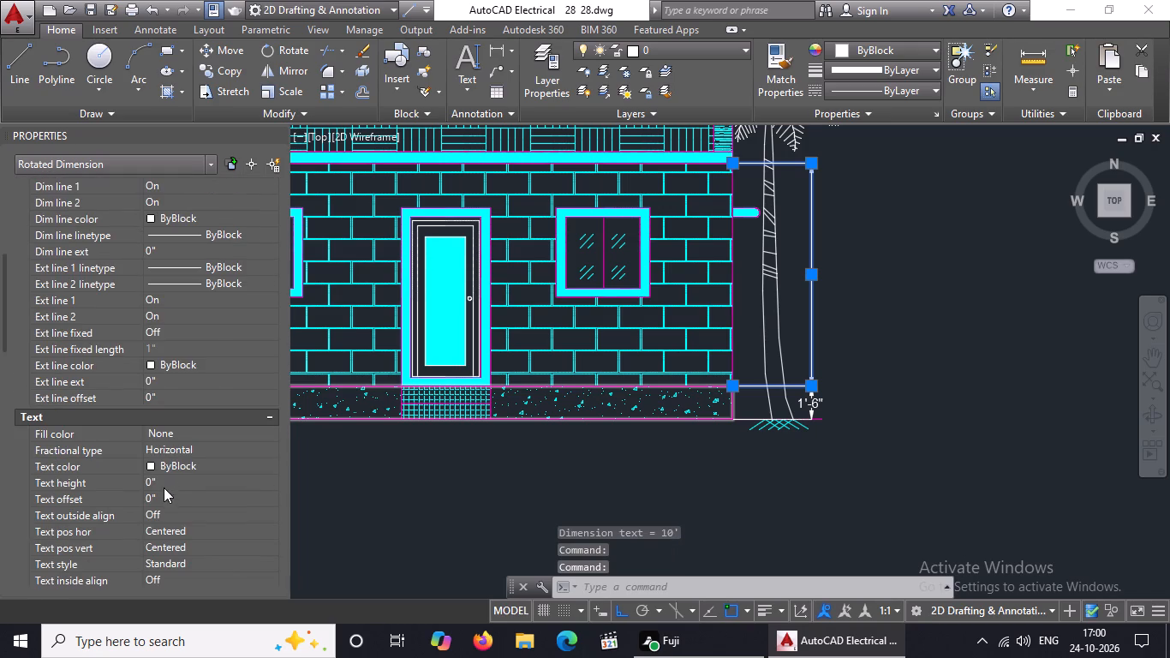
{"action": "left_click", "coordinate": [176, 482]}
{"action": "key", "text": "BackSpace"}
{"action": "key", "text": "BackSpace"}
{"action": "key", "text": "BackSpace"}
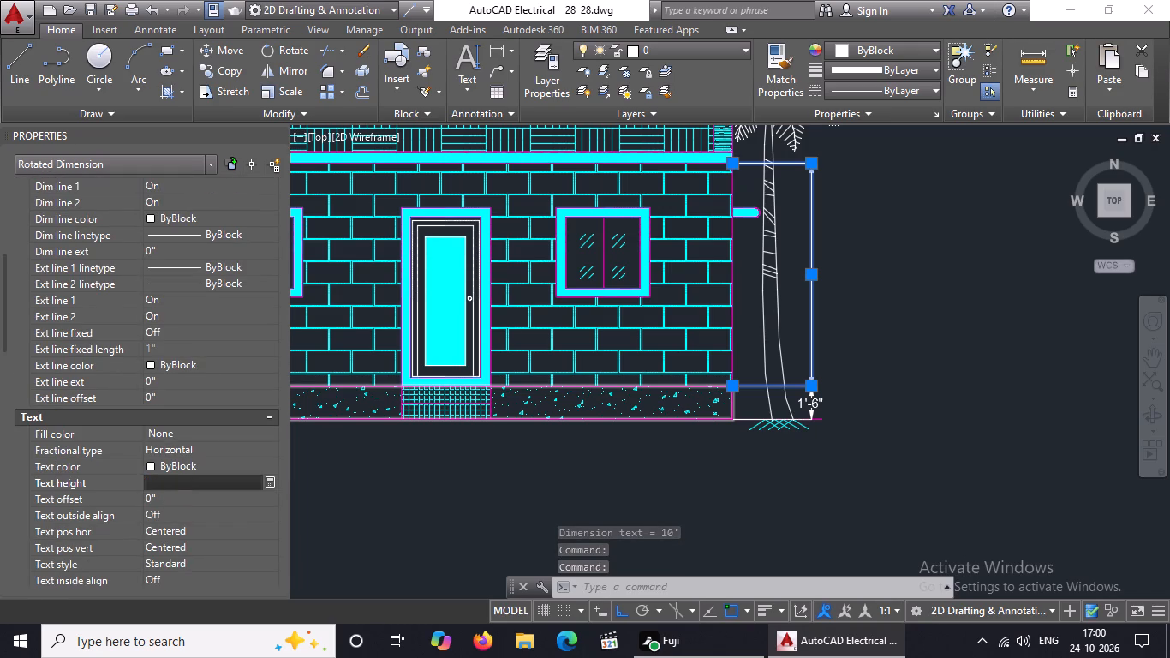
{"action": "type", "text": "5\""}
{"action": "key", "text": "Return"}
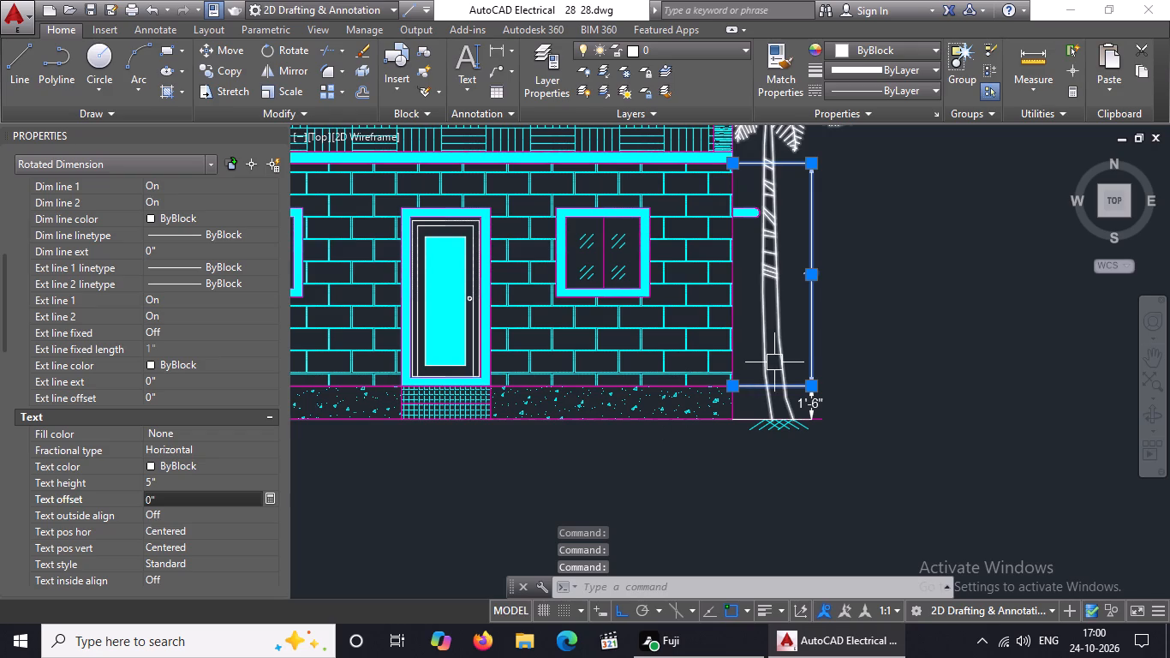
{"action": "scroll", "coordinate": [797, 330], "scroll_direction": "down", "scroll_amount": 2}
{"action": "key", "text": "Escape"}
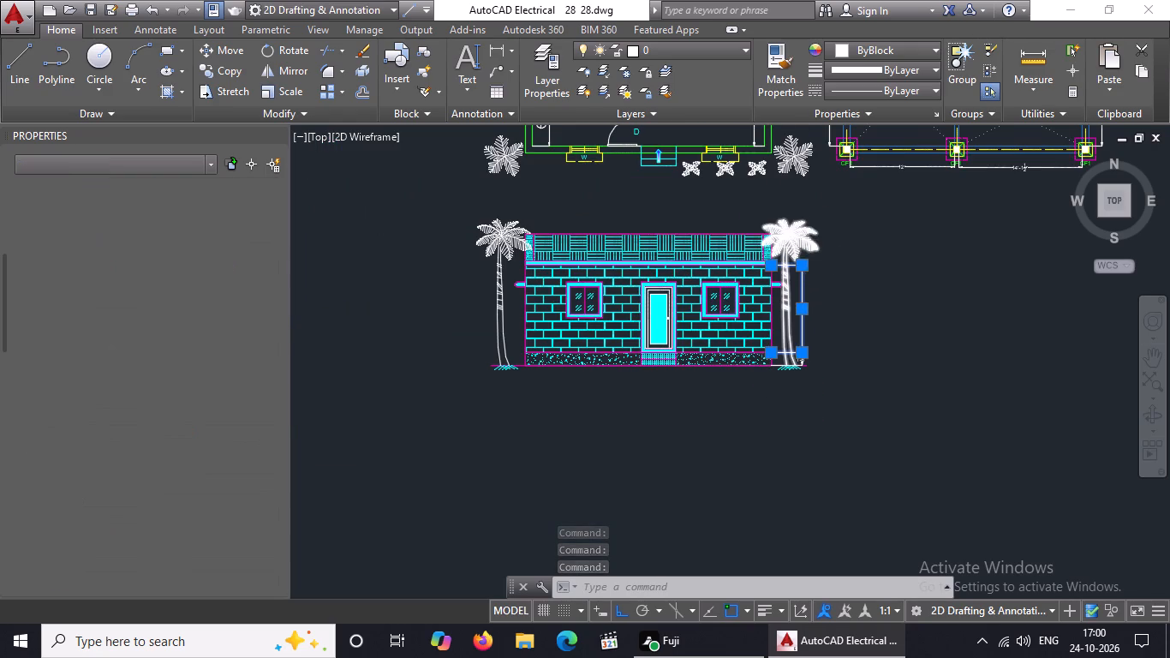
Add a vertical linear dimension for the roof band's thickness at the elevation's right-hand edge, in line with the wall height dimension.
{"action": "scroll", "coordinate": [821, 248], "scroll_direction": "up", "scroll_amount": 2}
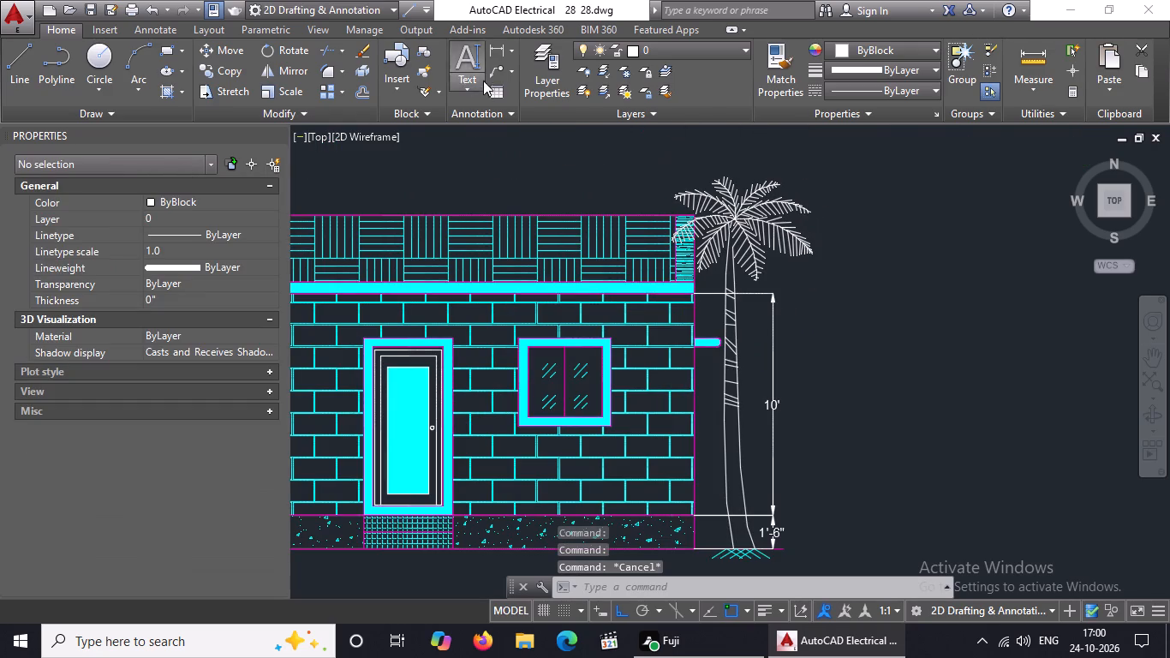
{"action": "left_click", "coordinate": [498, 48]}
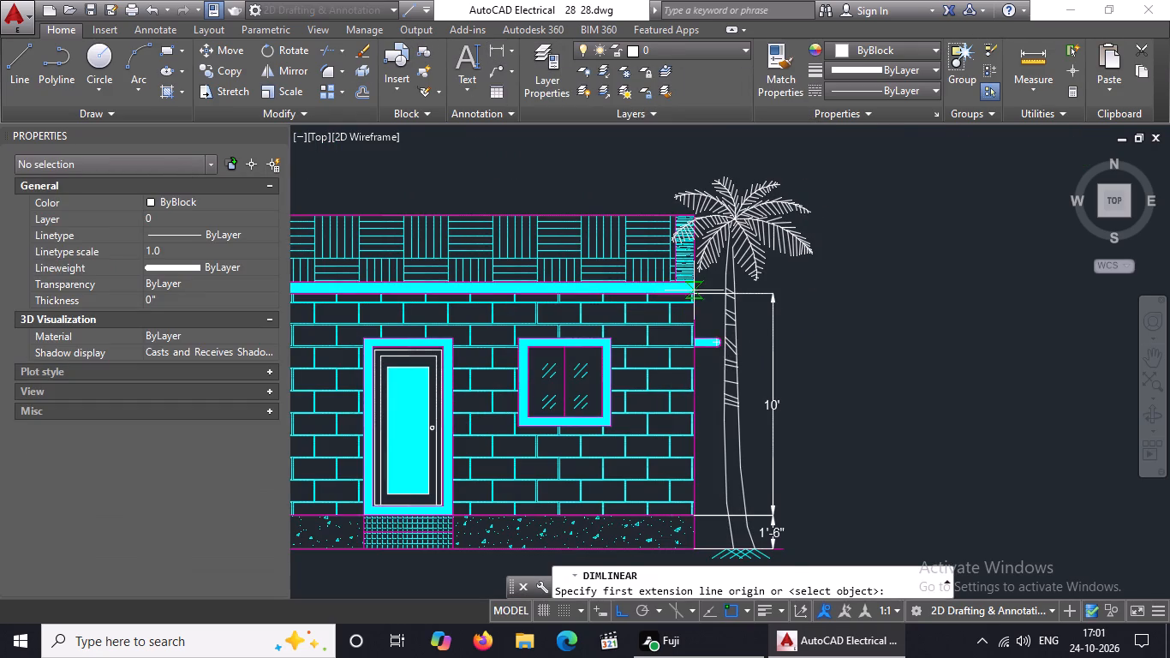
{"action": "scroll", "coordinate": [693, 287], "scroll_direction": "up", "scroll_amount": 2}
{"action": "left_click", "coordinate": [693, 304]}
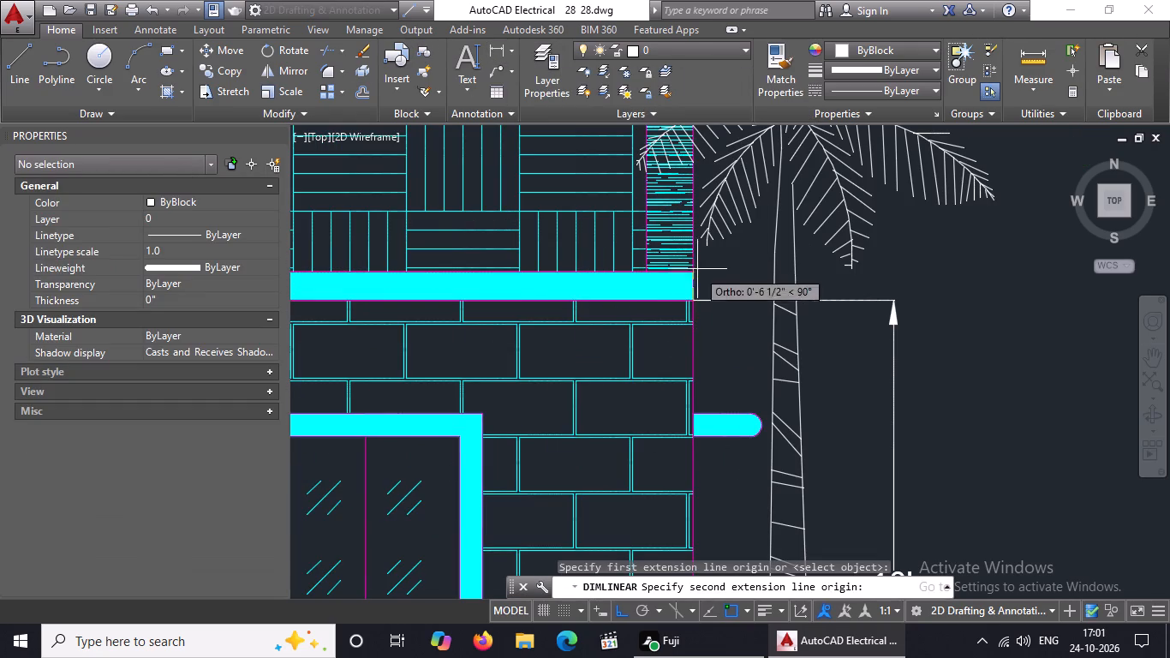
{"action": "left_click", "coordinate": [694, 278]}
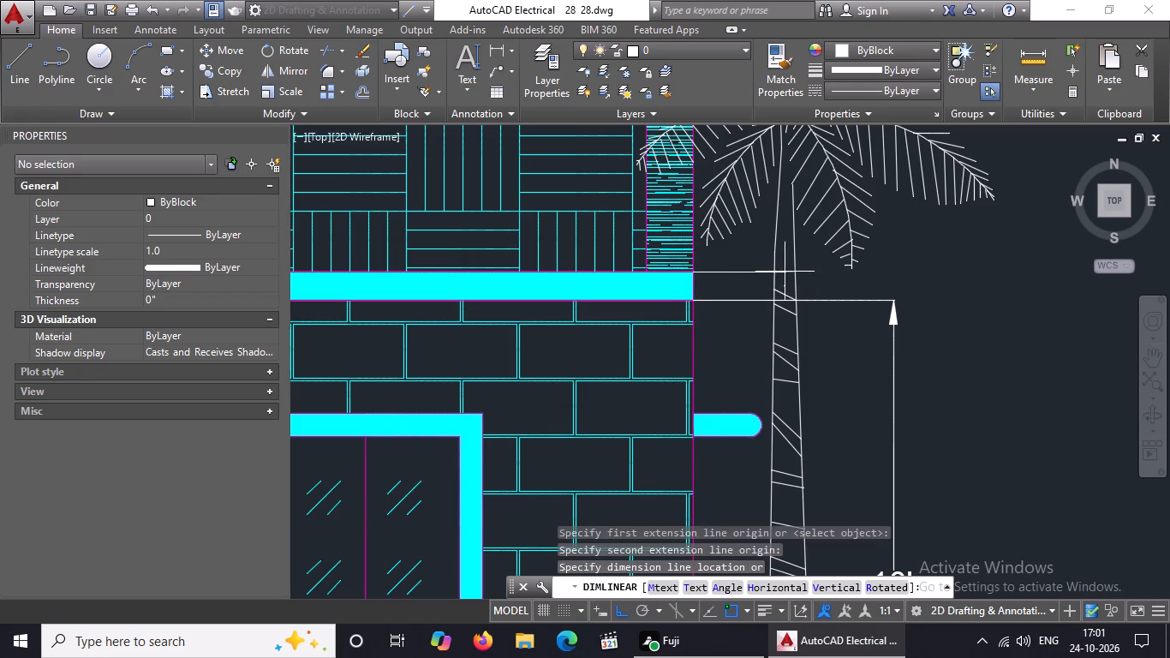
{"action": "left_click", "coordinate": [892, 263]}
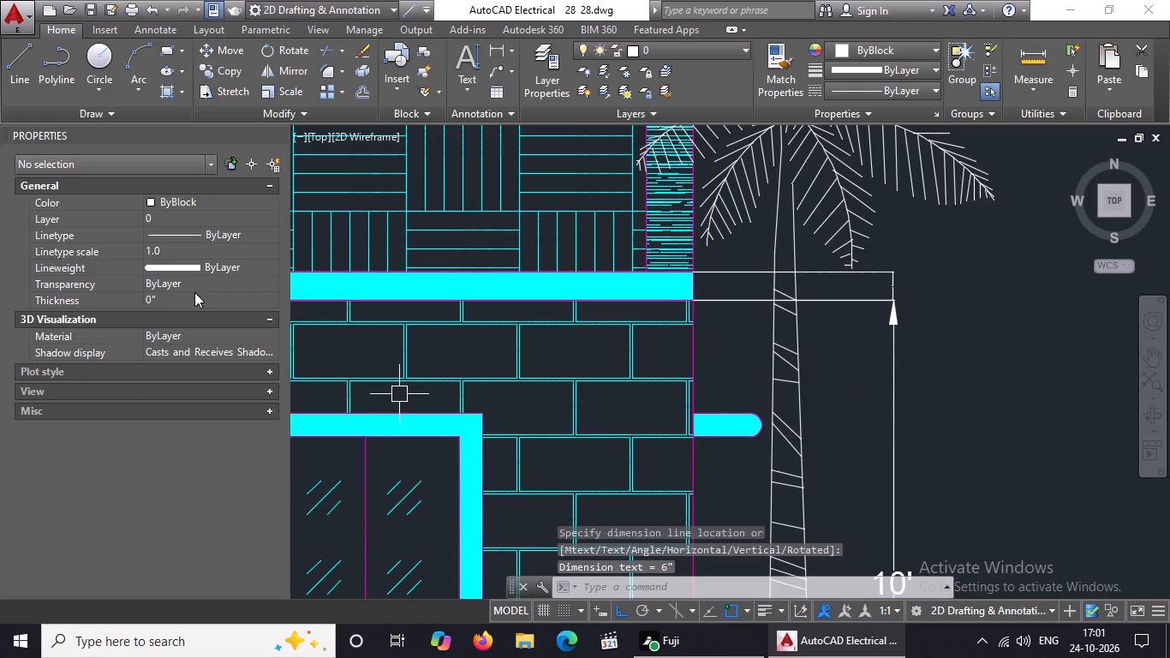
Set the arrow size of the roof band thickness dimension to 5".
{"action": "left_click", "coordinate": [879, 281]}
{"action": "left_click", "coordinate": [891, 271]}
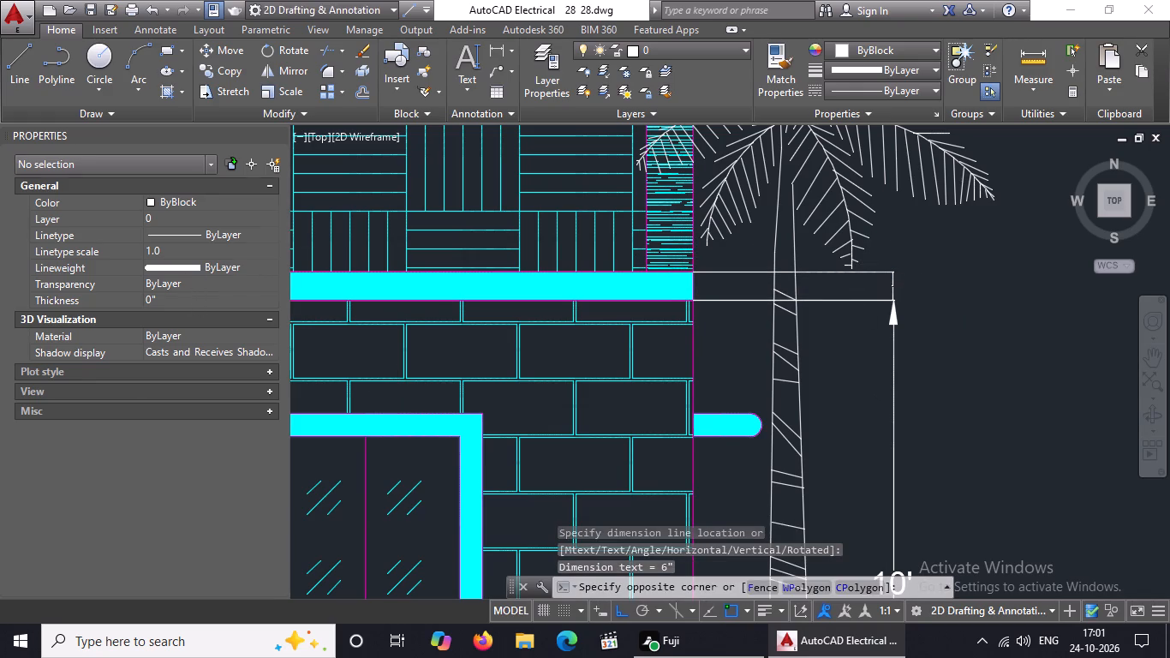
{"action": "left_click", "coordinate": [892, 270]}
{"action": "left_click", "coordinate": [891, 277]}
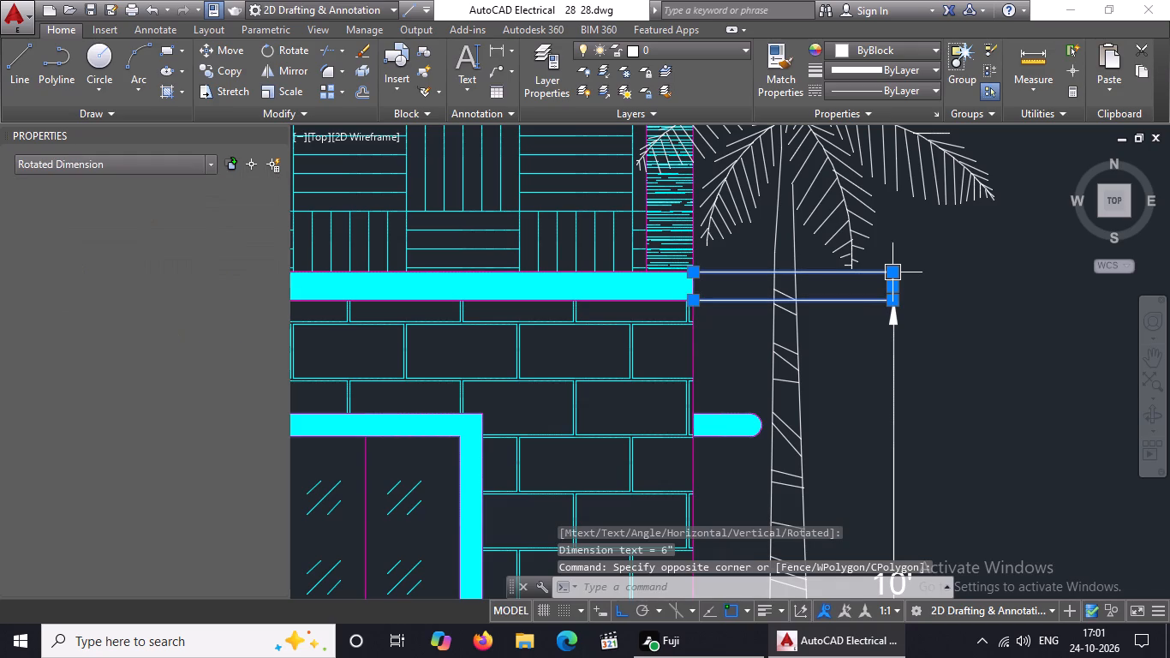
{"action": "left_click", "coordinate": [189, 451]}
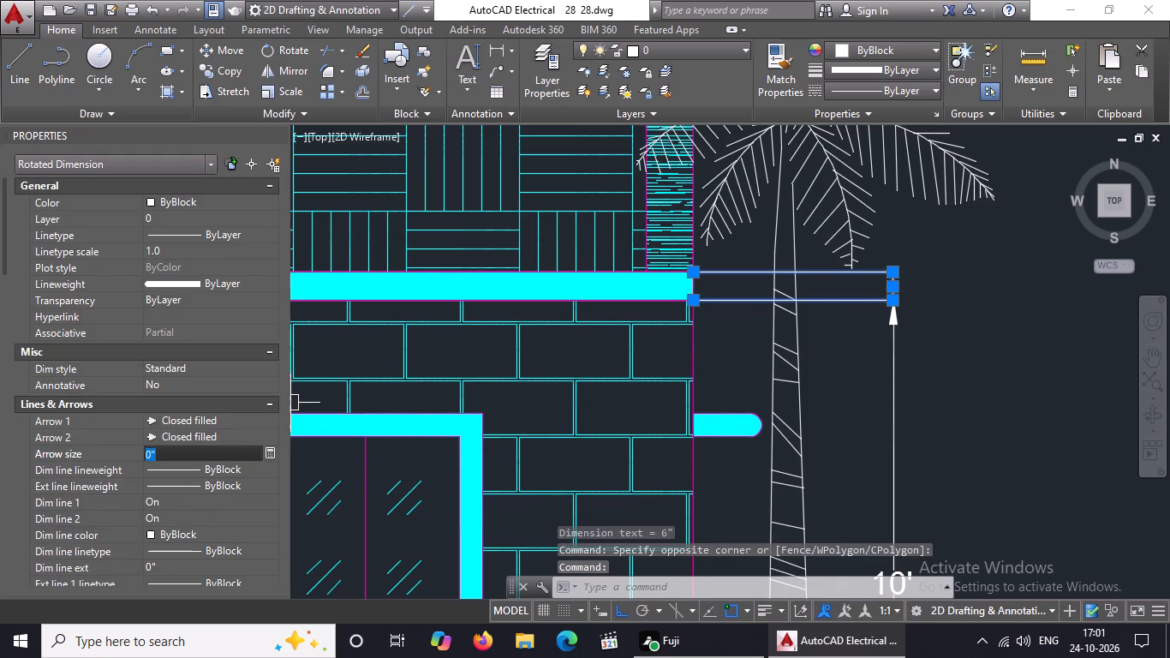
{"action": "key", "text": "BackSpace"}
{"action": "key", "text": "BackSpace"}
{"action": "key", "text": "5"}
{"action": "key", "text": "shift+quotedbl"}
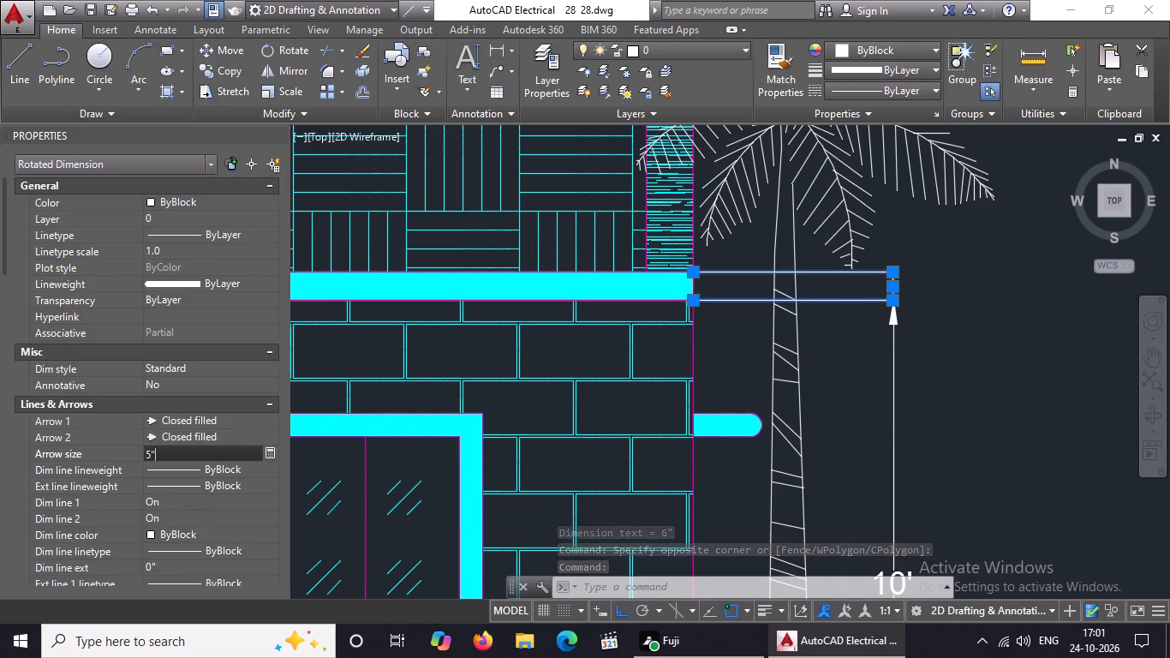
{"action": "key", "text": "Return"}
Set the text height of the roof band thickness dimension to 5" and clear the selection.
{"action": "scroll", "coordinate": [189, 451], "scroll_direction": "down", "scroll_amount": 3}
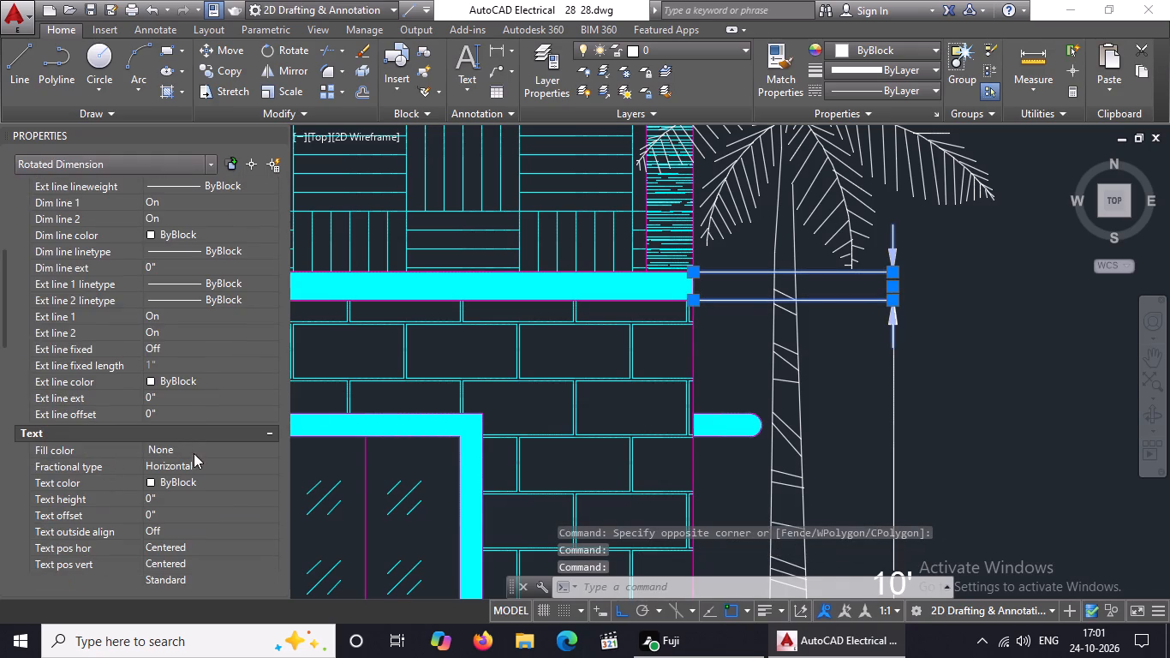
{"action": "left_click", "coordinate": [170, 495]}
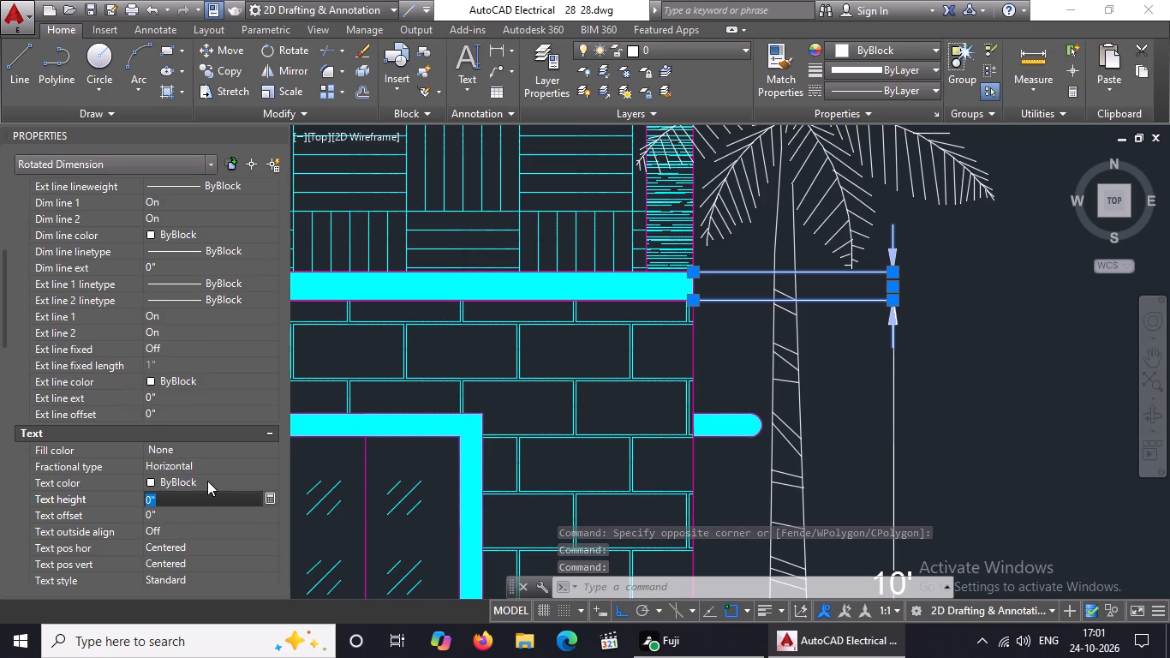
{"action": "key", "text": "BackSpace"}
{"action": "key", "text": "BackSpace"}
{"action": "key", "text": "5"}
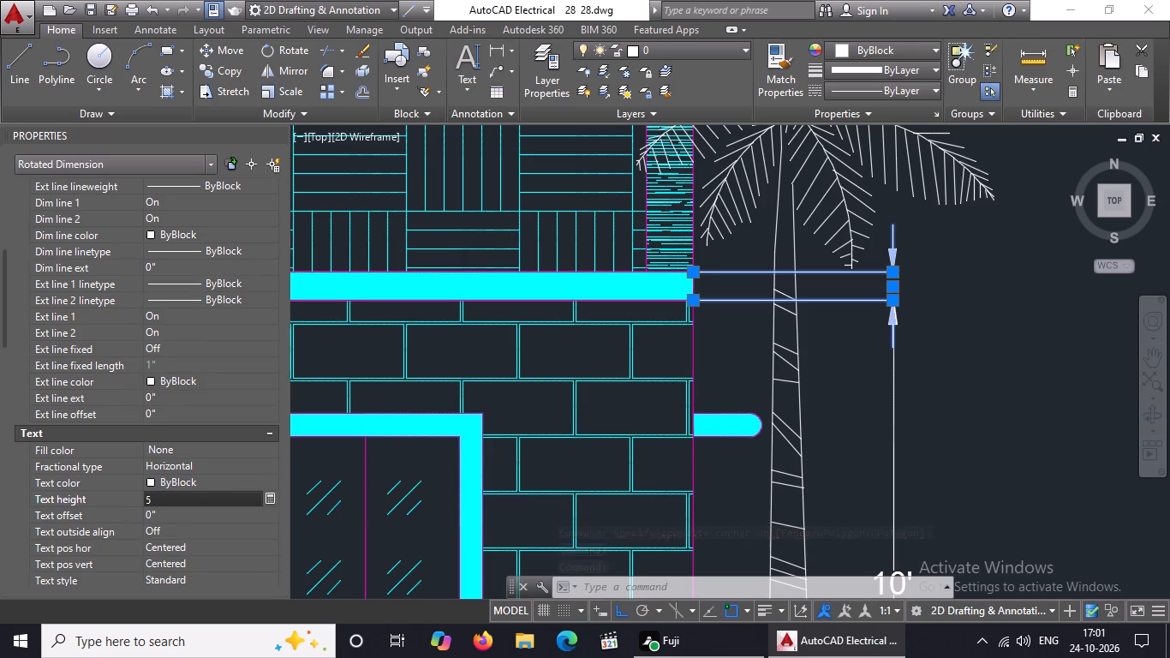
{"action": "key", "text": "shift+quotedbl"}
{"action": "key", "text": "Return"}
{"action": "scroll", "coordinate": [701, 423], "scroll_direction": "down", "scroll_amount": 1}
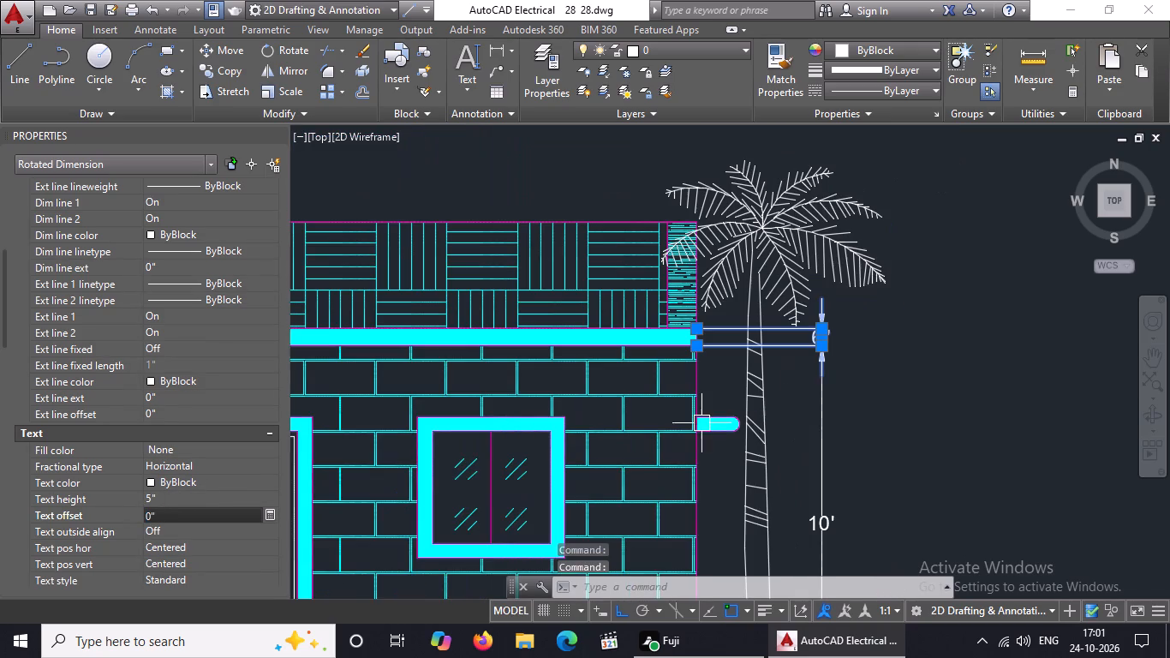
{"action": "key", "text": "Escape"}
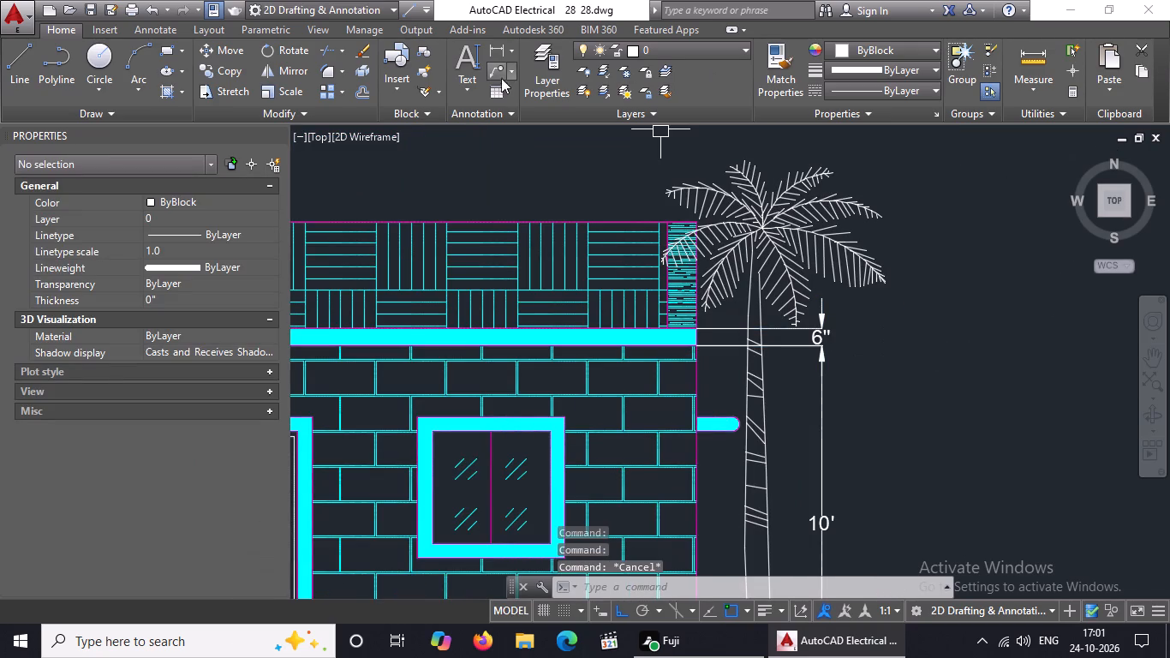
Add a vertical linear dimension from the roof band's top to the parapet's top at the right-hand edge, in line with the dimensions below.
{"action": "left_click", "coordinate": [498, 49]}
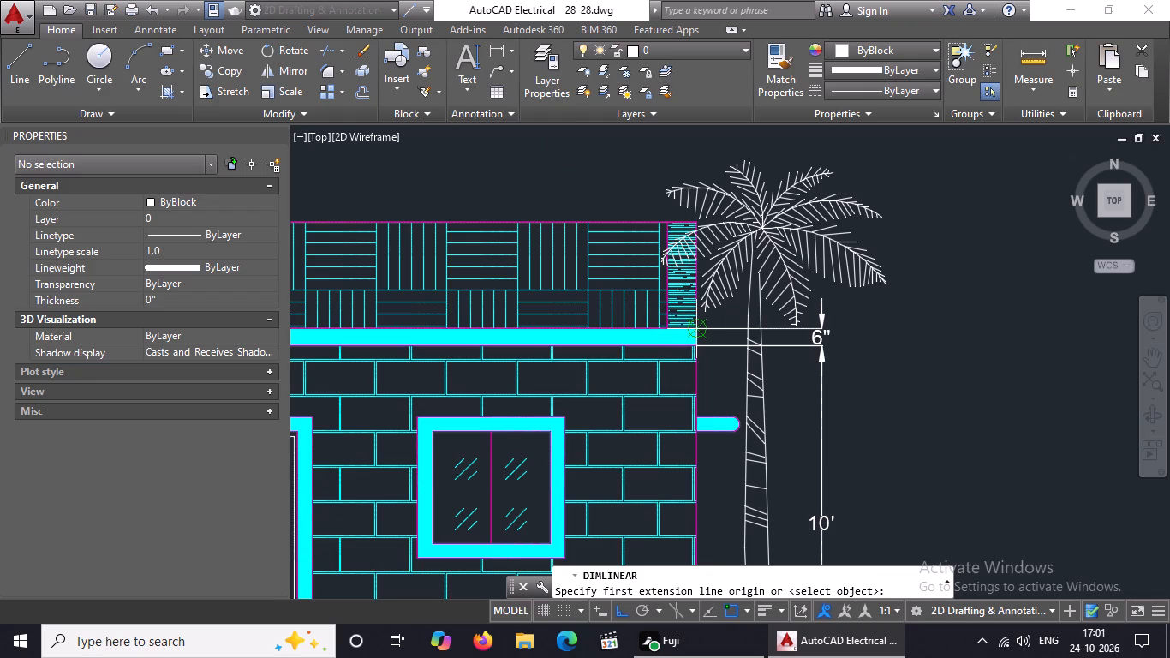
{"action": "left_click", "coordinate": [696, 331]}
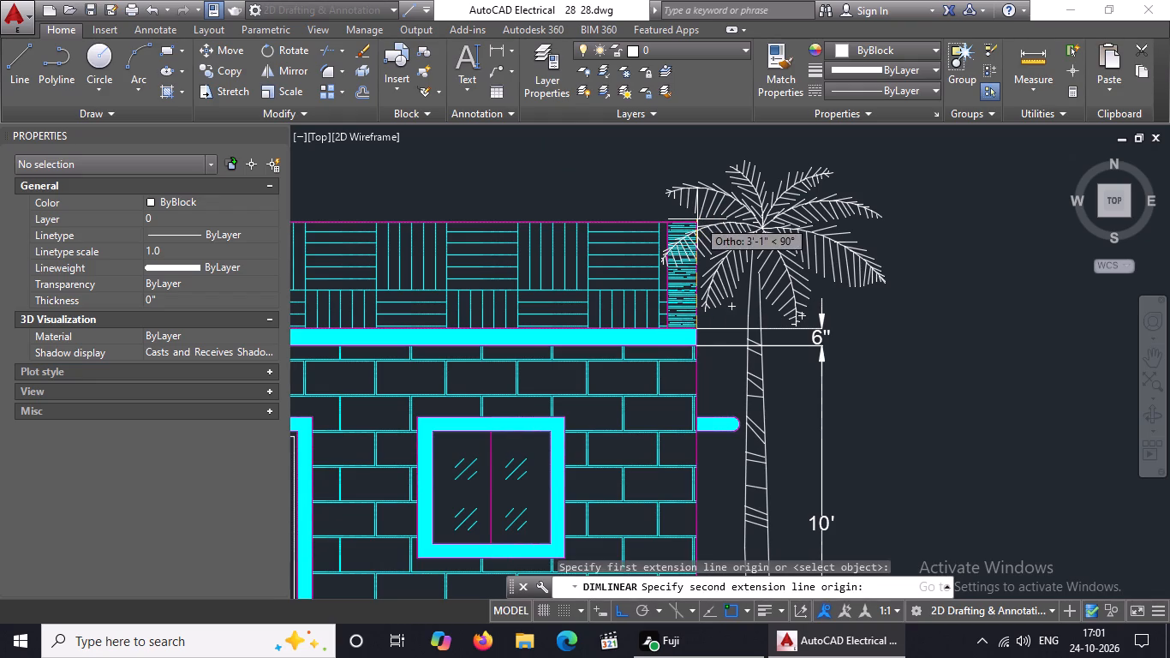
{"action": "left_click", "coordinate": [695, 225]}
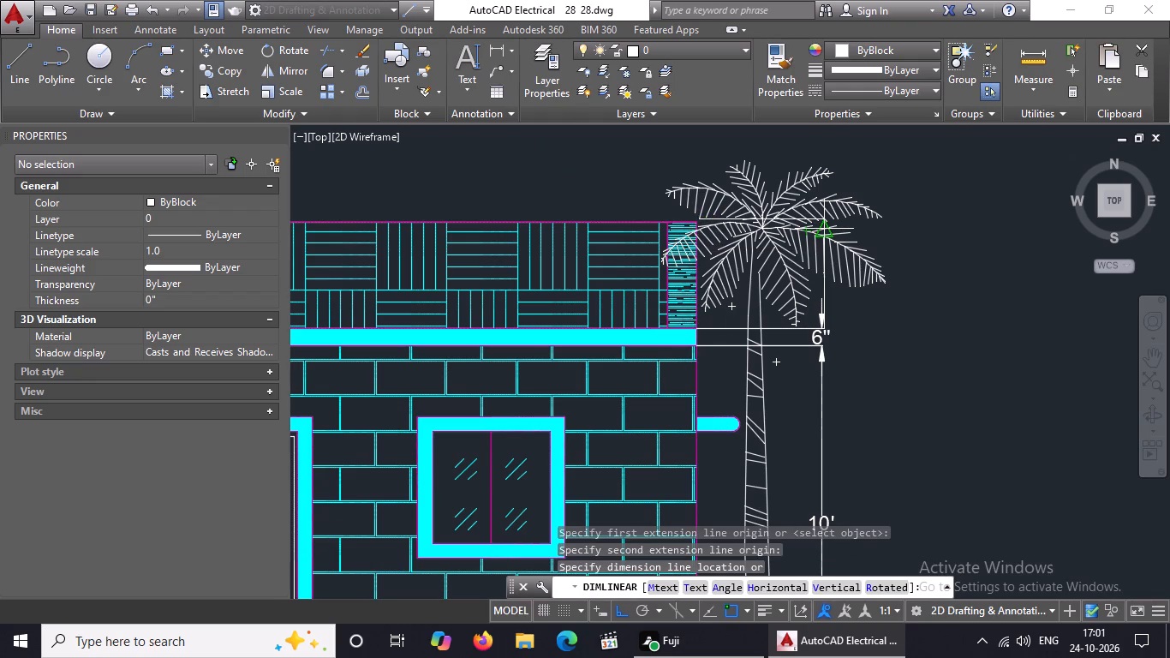
{"action": "scroll", "coordinate": [822, 230], "scroll_direction": "up", "scroll_amount": 2}
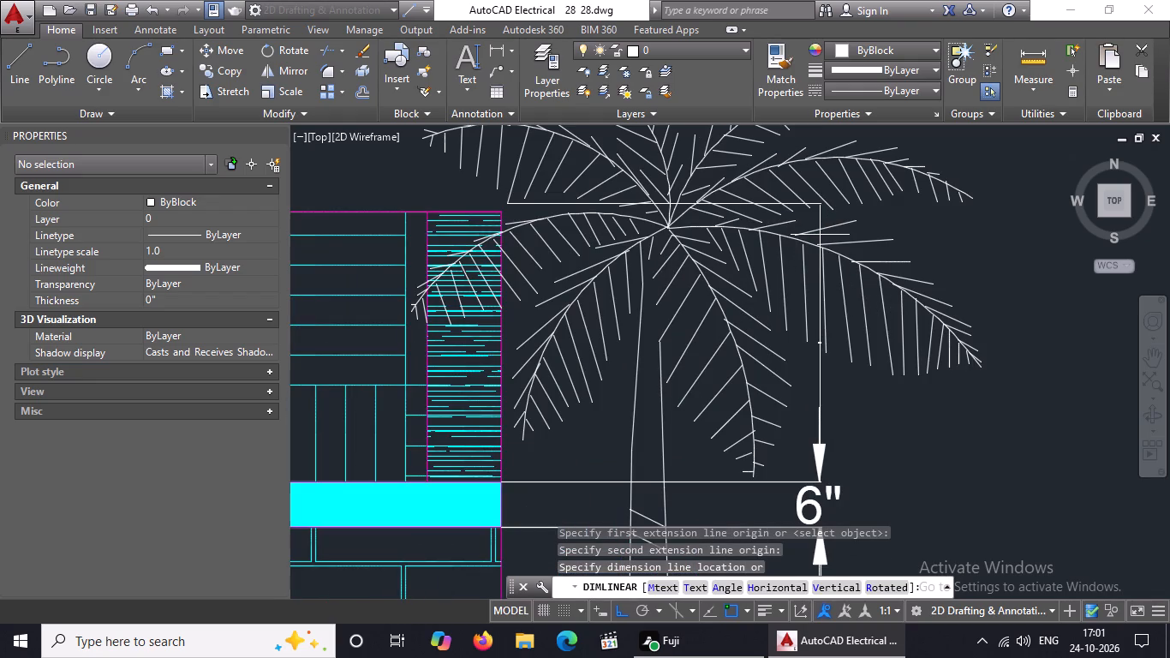
{"action": "left_click", "coordinate": [820, 235]}
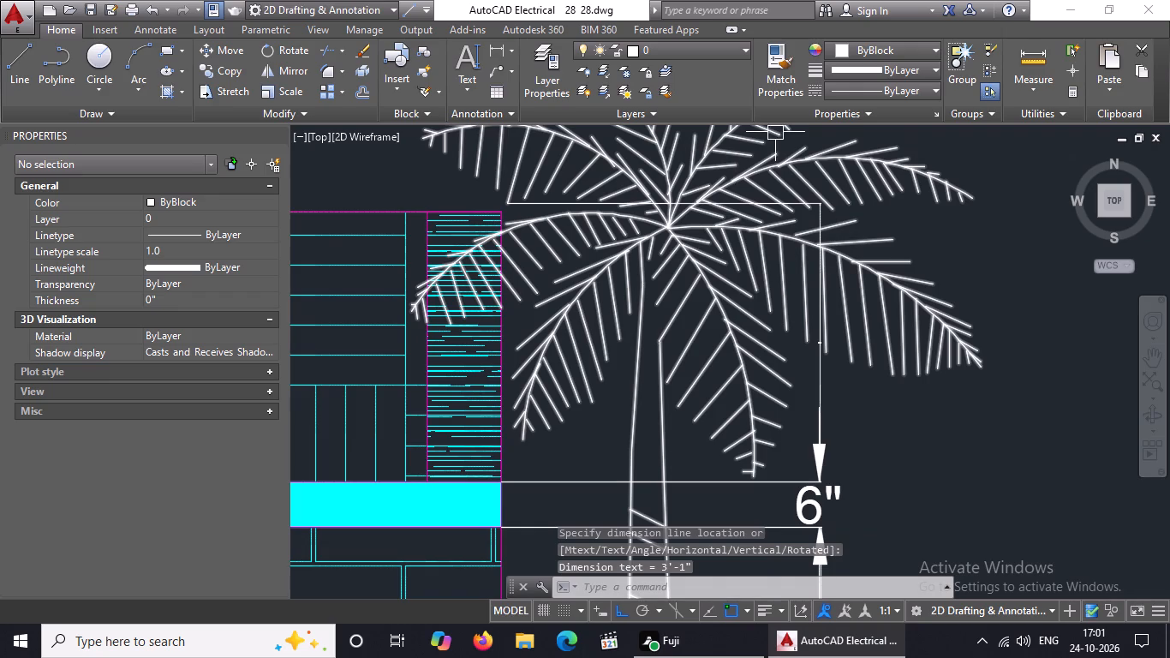
Set the arrow size of the parapet height dimension above the roof band to 5".
{"action": "left_click", "coordinate": [820, 381]}
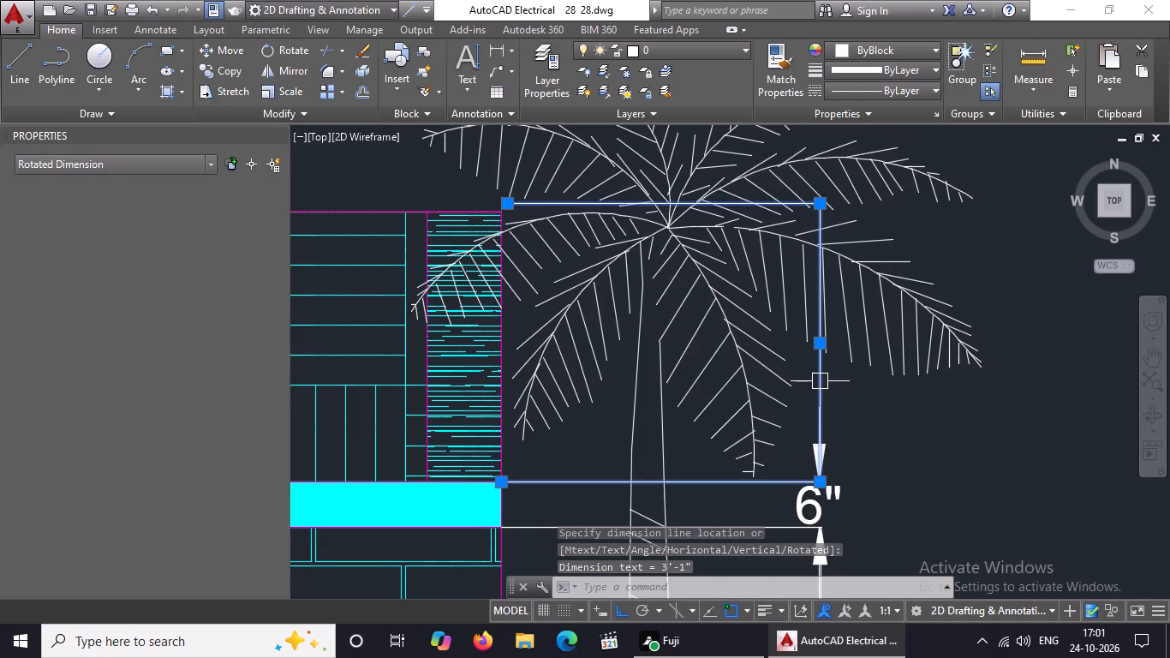
{"action": "left_click", "coordinate": [170, 449]}
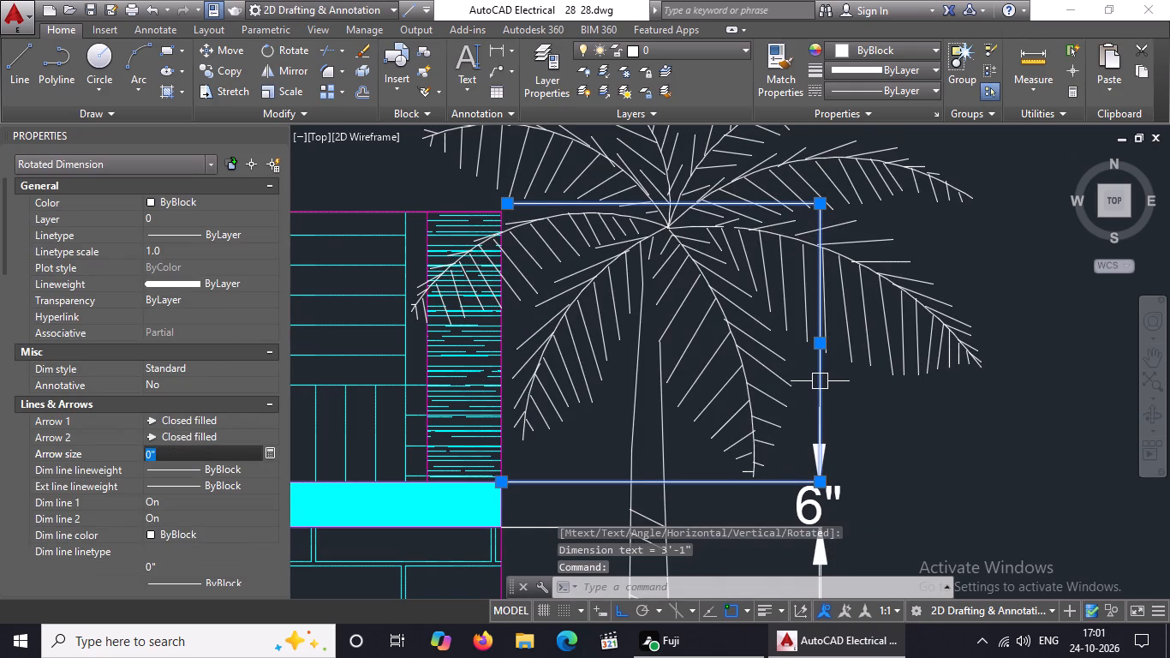
{"action": "key", "text": "BackSpace"}
{"action": "key", "text": "BackSpace"}
{"action": "key", "text": "BackSpace"}
{"action": "key", "text": "BackSpace"}
{"action": "key", "text": "BackSpace"}
{"action": "key", "text": "BackSpace"}
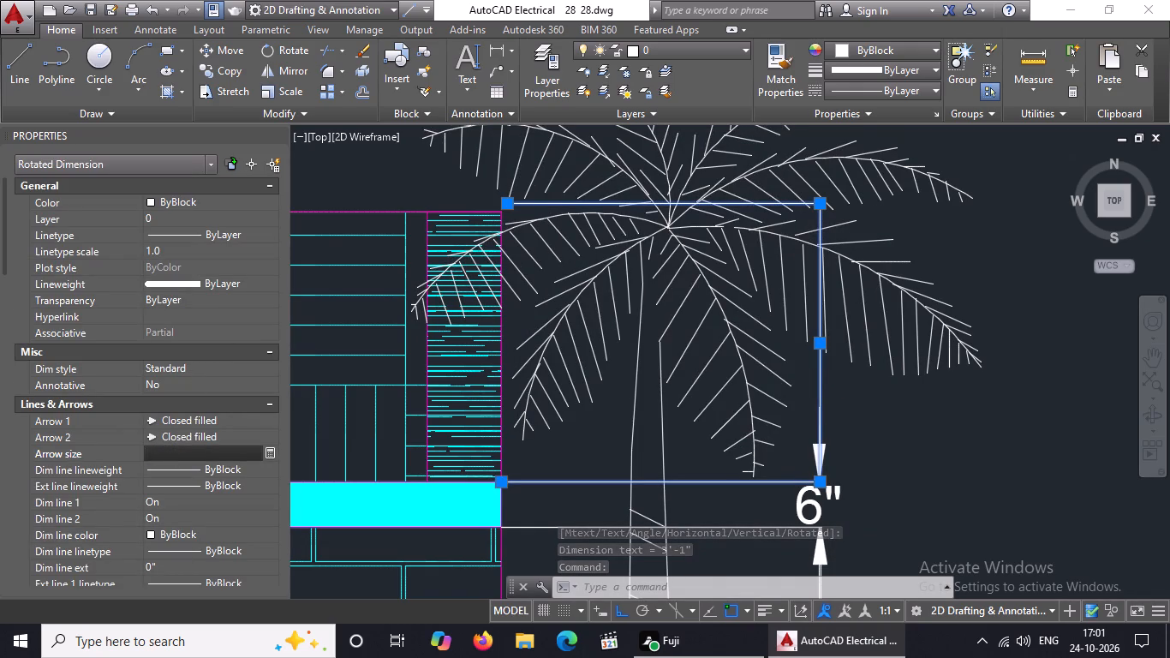
{"action": "type", "text": "5\""}
{"action": "key", "text": "Return"}
Set the text height of the parapet height dimension to 5" and clear the selection.
{"action": "scroll", "coordinate": [170, 450], "scroll_direction": "down", "scroll_amount": 2}
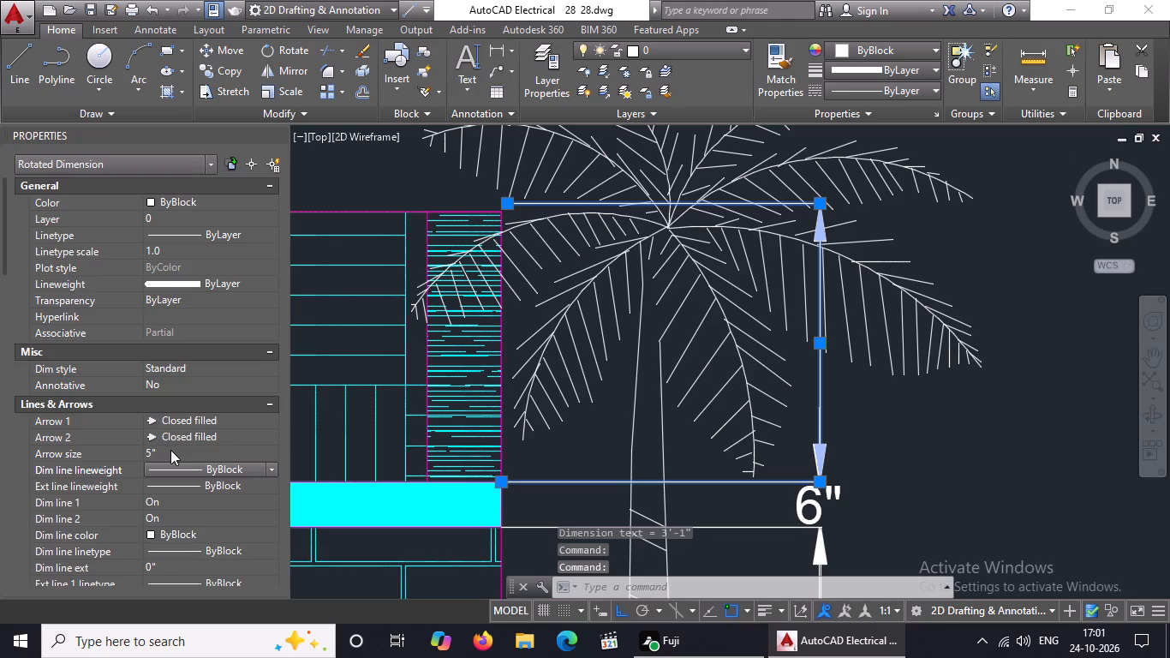
{"action": "scroll", "coordinate": [143, 457], "scroll_direction": "down", "scroll_amount": 1}
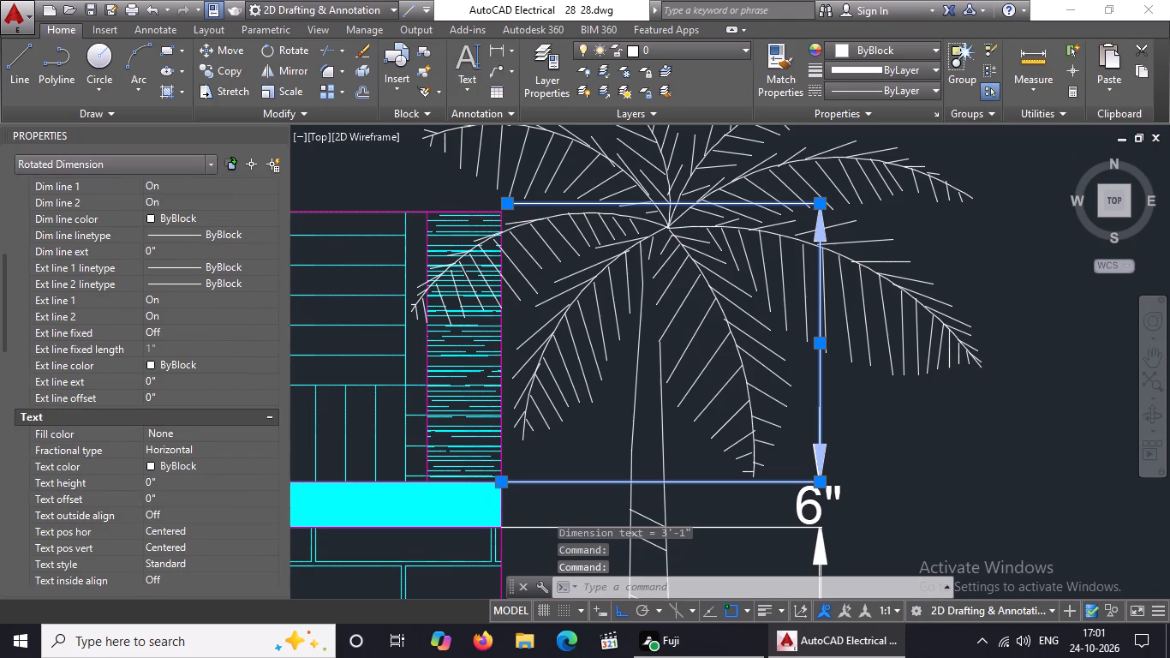
{"action": "left_click", "coordinate": [173, 483]}
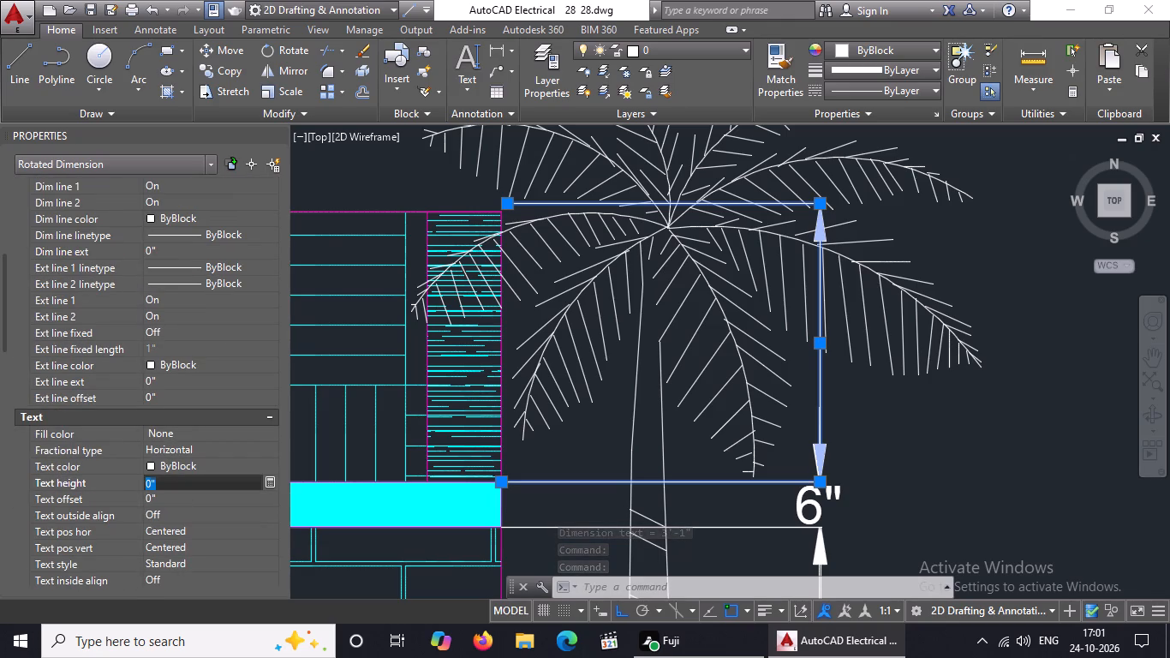
{"action": "key", "text": "BackSpace"}
{"action": "key", "text": "BackSpace"}
{"action": "key", "text": "BackSpace"}
{"action": "key", "text": "BackSpace"}
{"action": "key", "text": "5"}
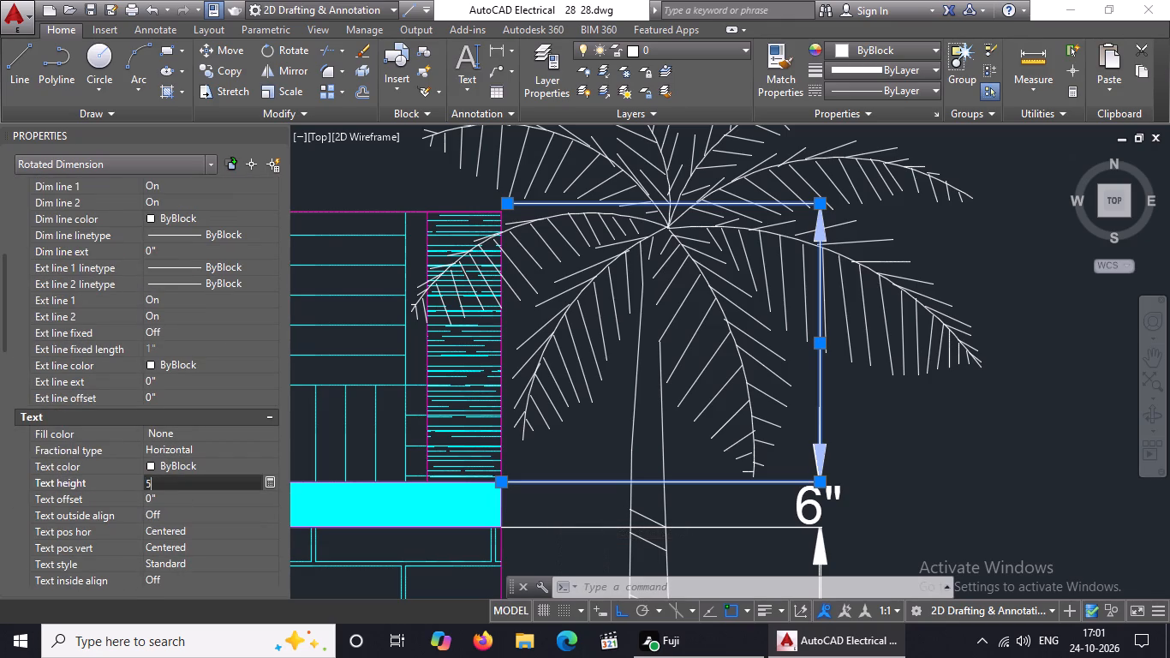
{"action": "key", "text": "shift+quotedbl"}
{"action": "key", "text": "Return"}
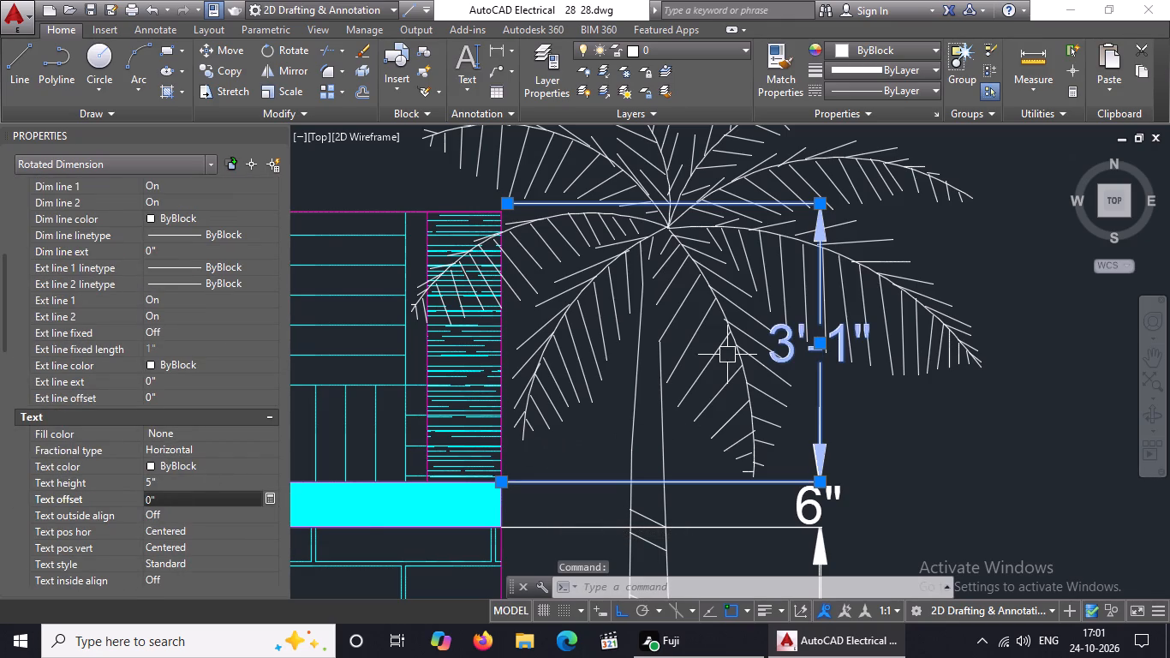
{"action": "scroll", "coordinate": [728, 353], "scroll_direction": "down", "scroll_amount": 5}
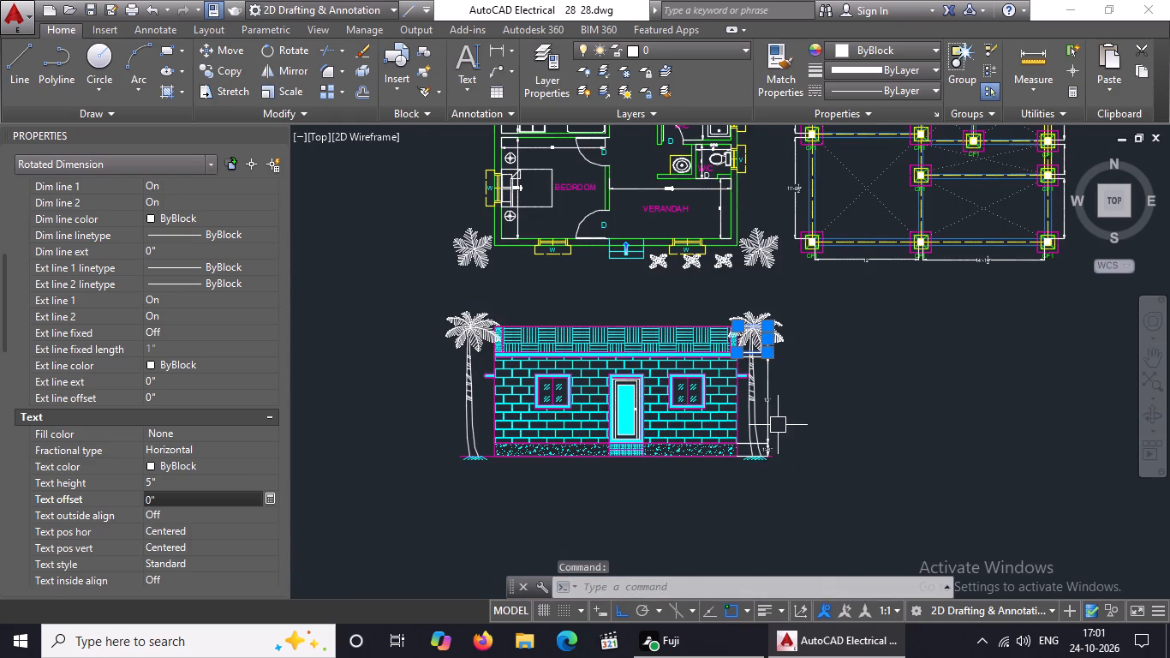
{"action": "key", "text": "Escape"}
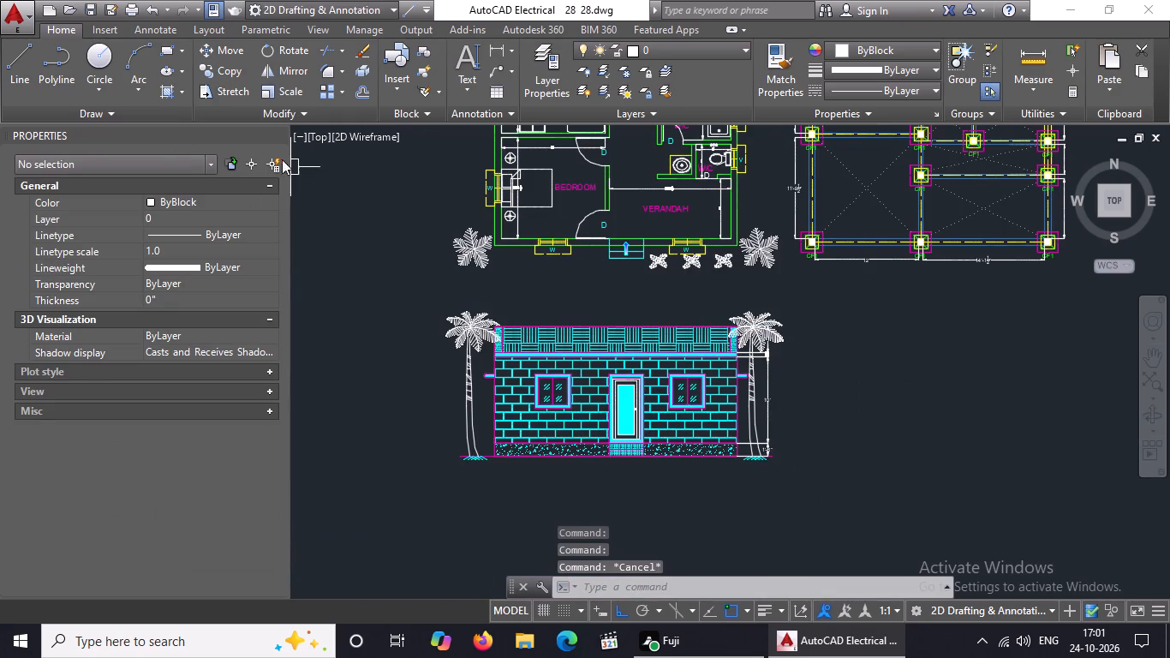
Close the Properties palette.
{"action": "left_click", "coordinate": [276, 131]}
Examine the floor plan, foundation plan and front elevation together to judge how their dimensions read.
{"action": "scroll", "coordinate": [476, 326], "scroll_direction": "down", "scroll_amount": 3}
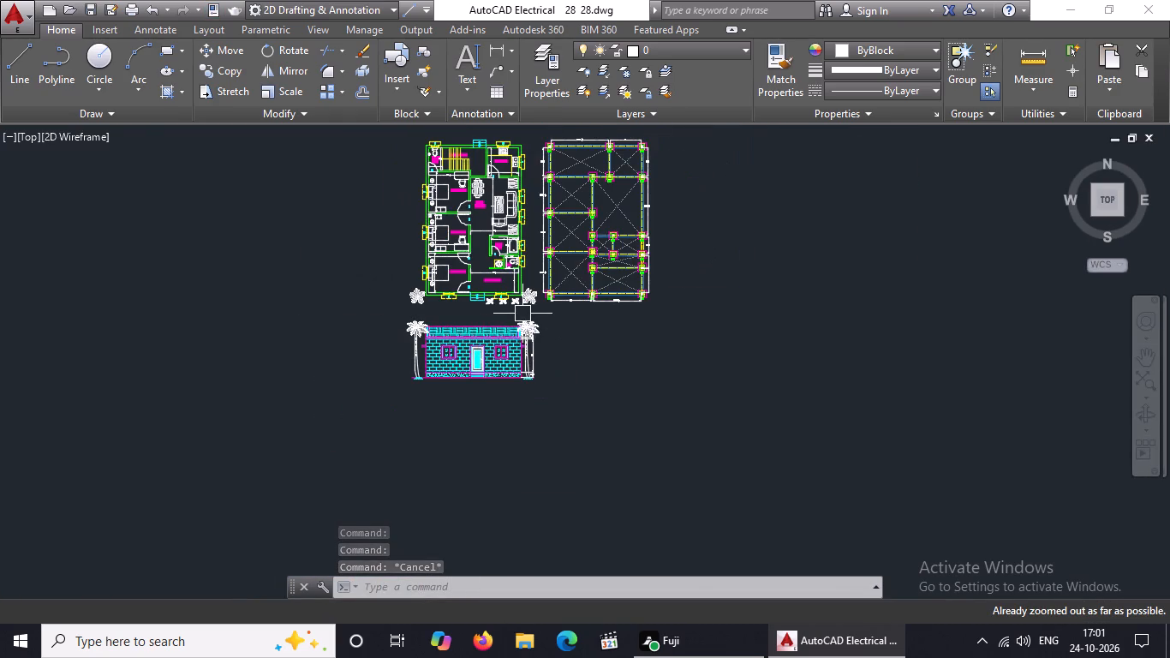
{"action": "middle_click_drag", "start_coordinate": [522, 313], "coordinate": [522, 402]}
{"action": "scroll", "coordinate": [543, 444], "scroll_direction": "up", "scroll_amount": 1}
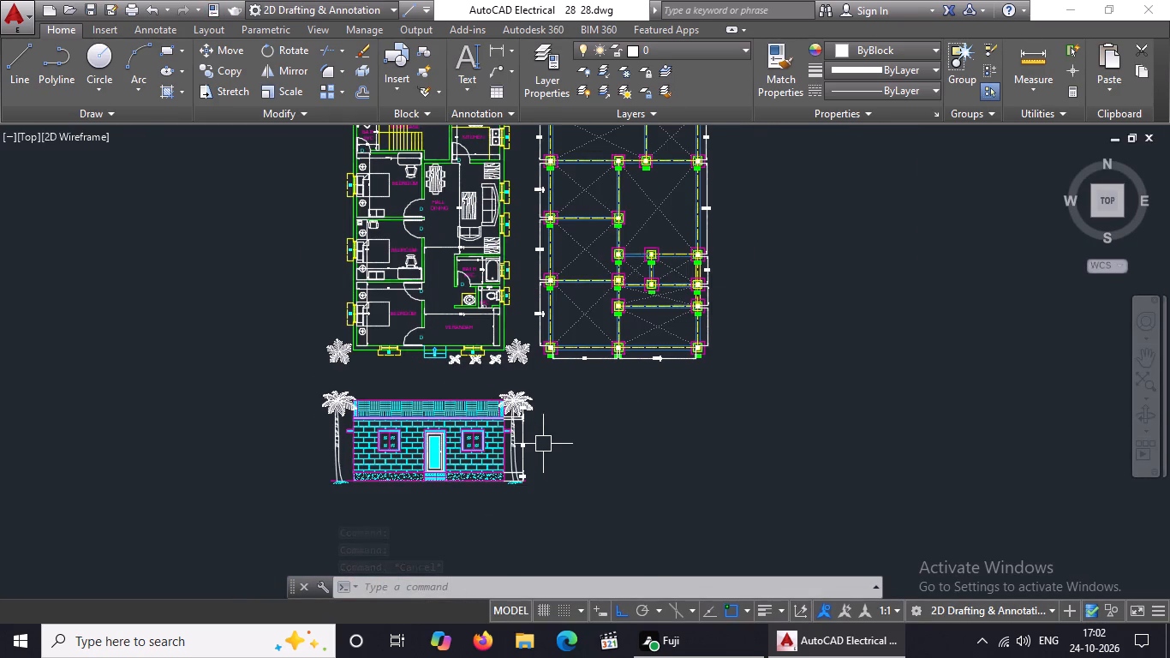
{"action": "scroll", "coordinate": [543, 444], "scroll_direction": "down", "scroll_amount": 1}
{"action": "scroll", "coordinate": [494, 420], "scroll_direction": "up", "scroll_amount": 1}
{"action": "scroll", "coordinate": [495, 418], "scroll_direction": "down", "scroll_amount": 1}
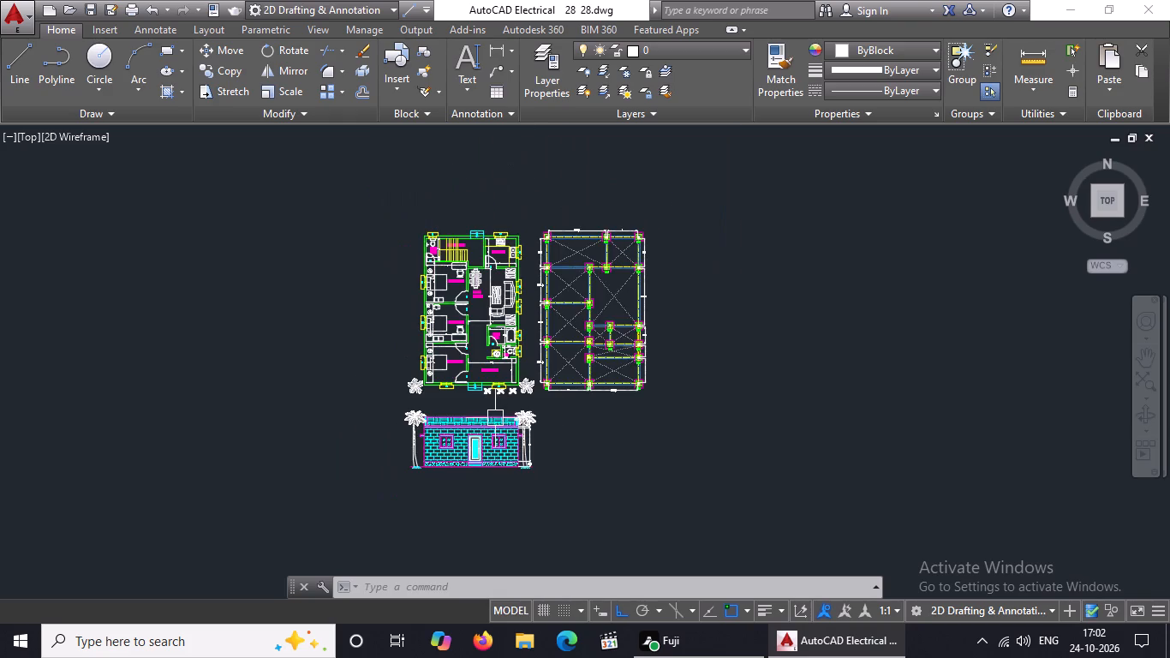
{"action": "scroll", "coordinate": [492, 414], "scroll_direction": "up", "scroll_amount": 1}
{"action": "scroll", "coordinate": [632, 423], "scroll_direction": "up", "scroll_amount": 1}
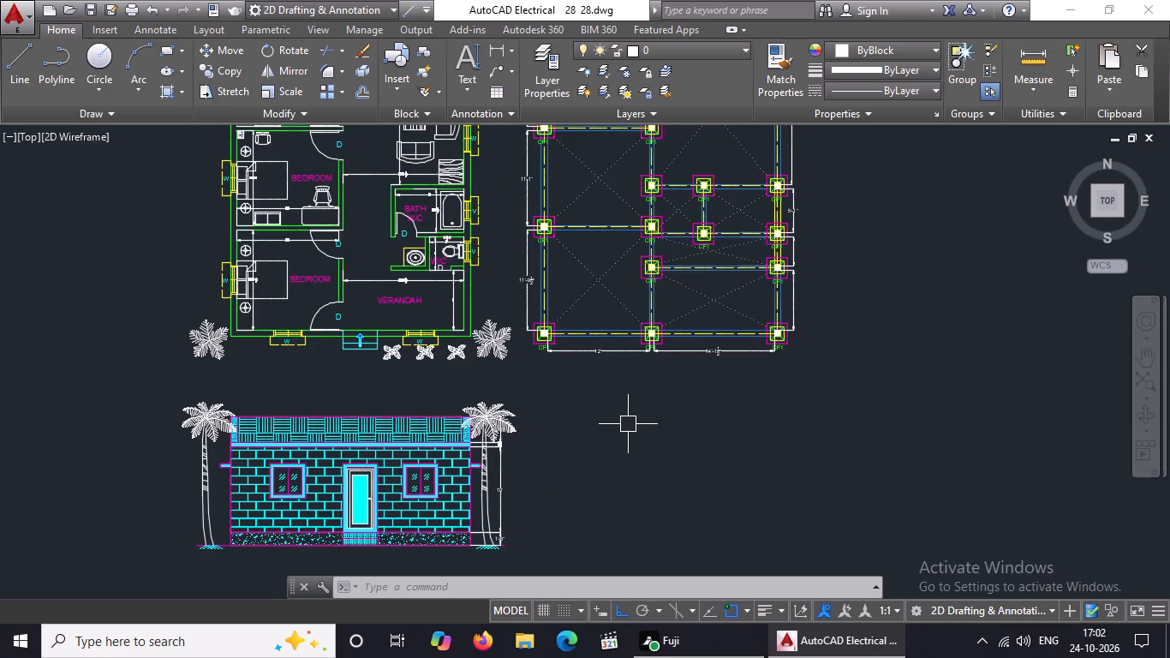
{"action": "key", "text": "Escape"}
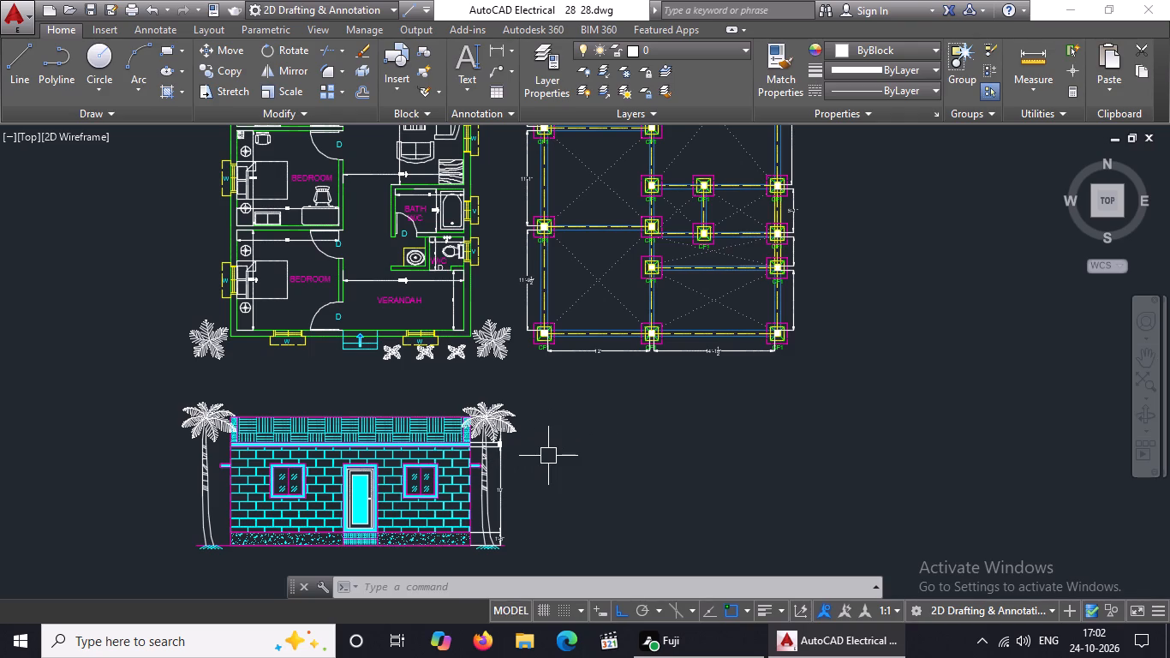
Modify the Standard dimension style to use green dimension lines and magenta extension lines.
{"action": "type", "text": "D"}
{"action": "key", "text": "space"}
{"action": "left_click", "coordinate": [767, 277]}
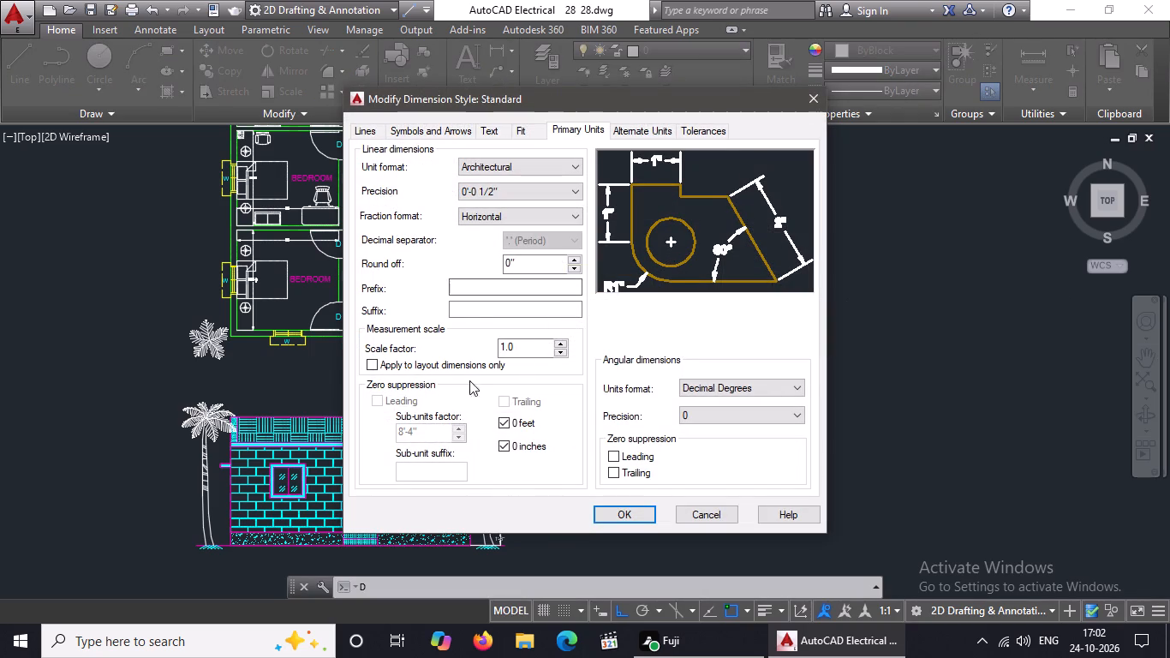
{"action": "left_click", "coordinate": [361, 126]}
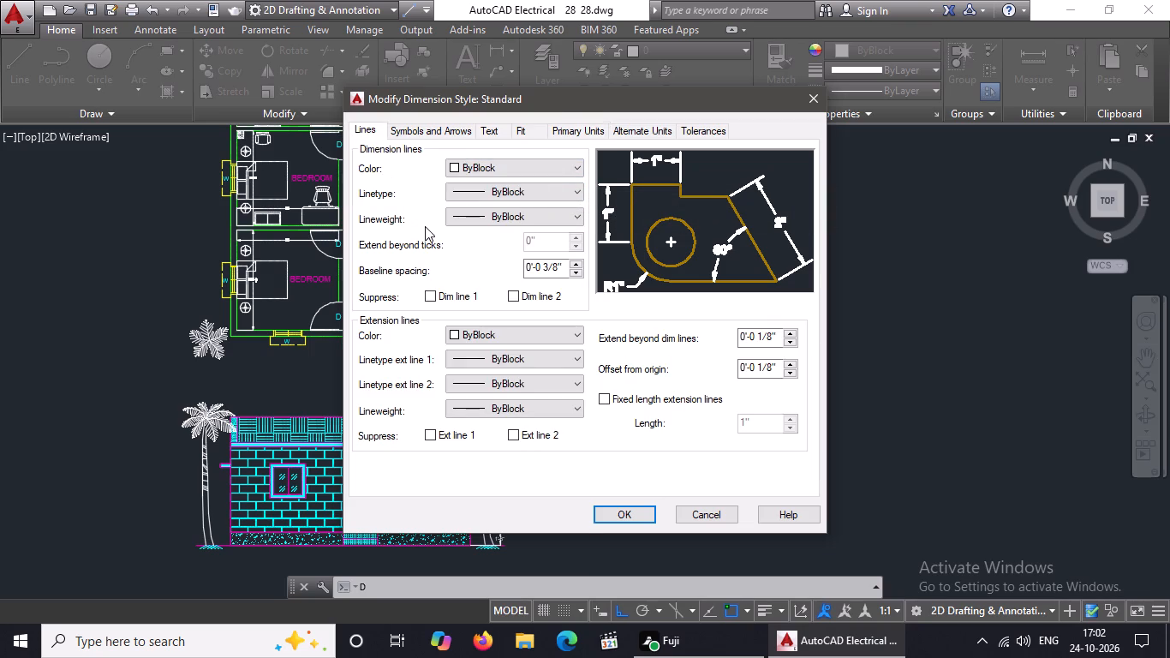
{"action": "left_click", "coordinate": [514, 163]}
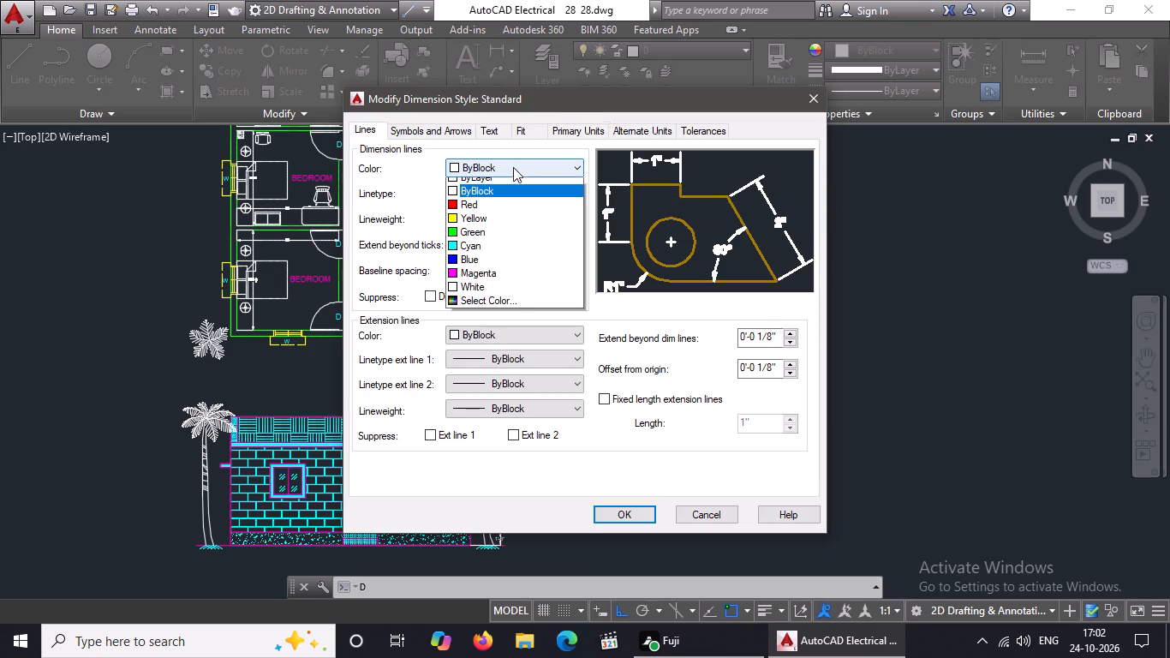
{"action": "left_click", "coordinate": [477, 249]}
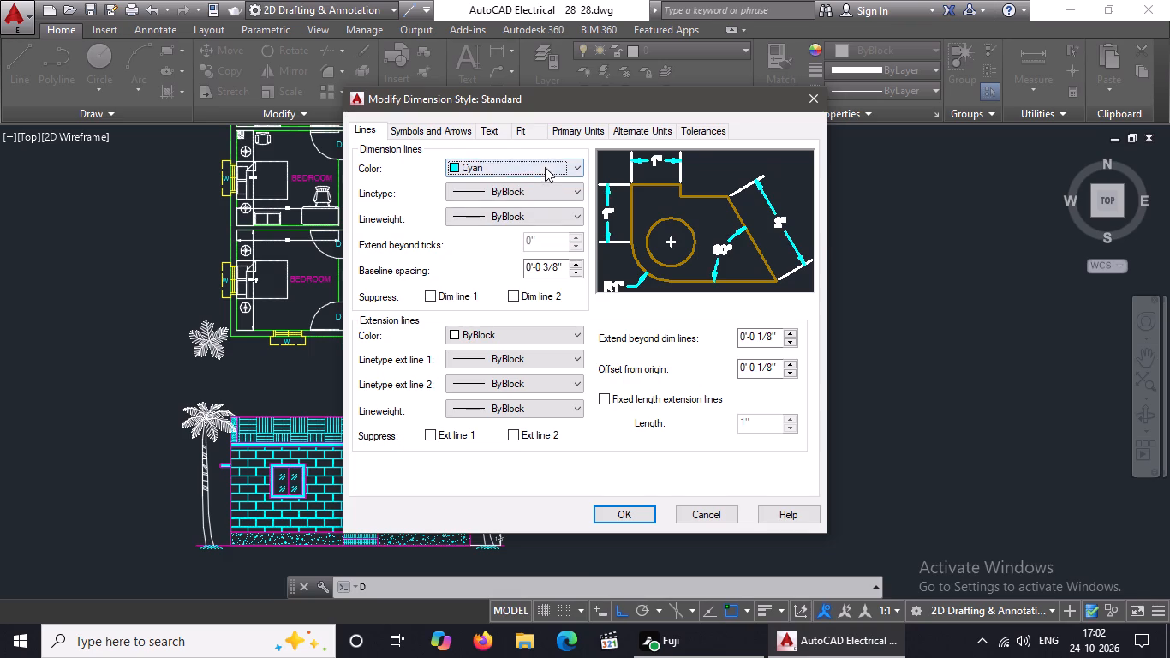
{"action": "left_click", "coordinate": [570, 164]}
{"action": "left_click", "coordinate": [481, 239]}
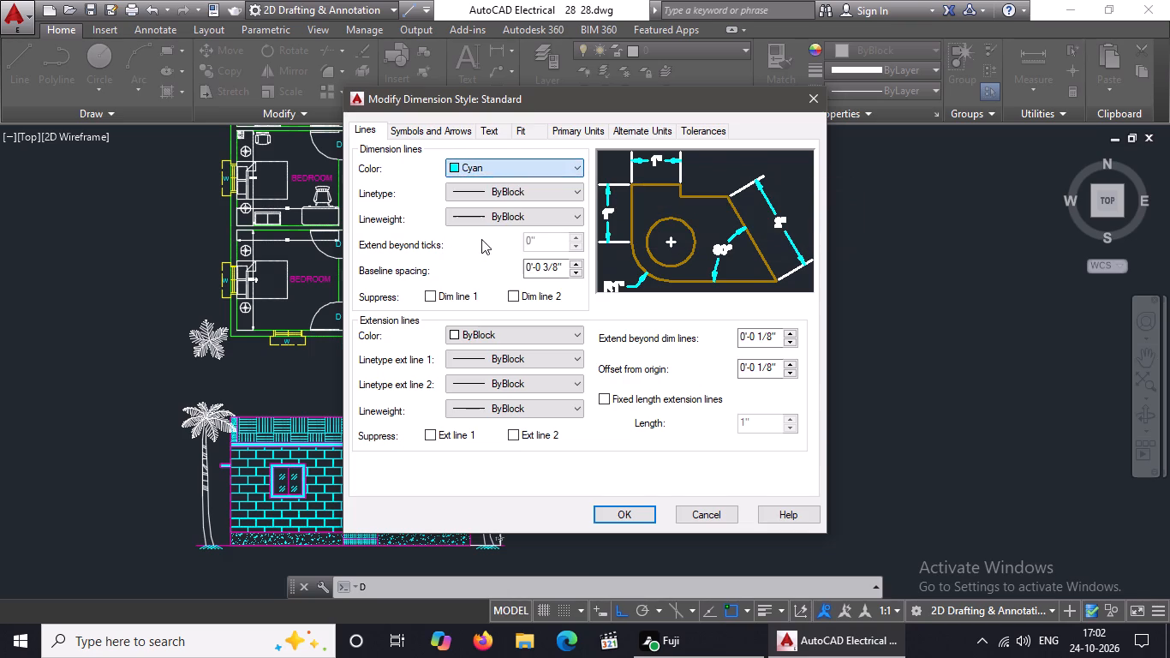
{"action": "left_click", "coordinate": [505, 334]}
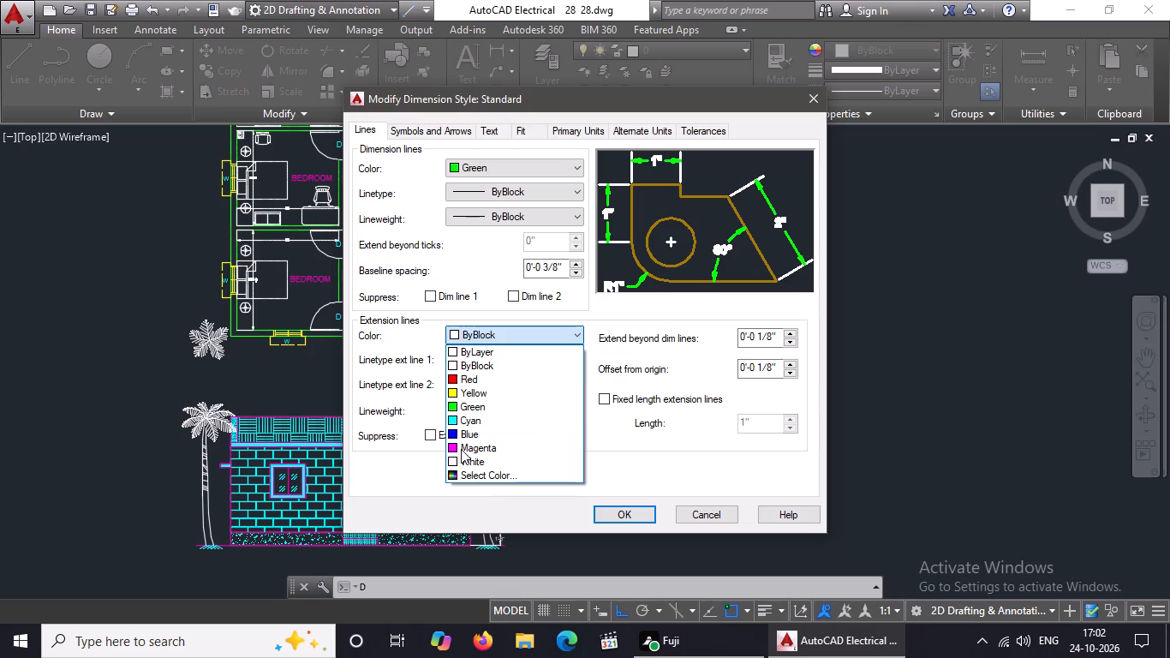
{"action": "left_click", "coordinate": [461, 449]}
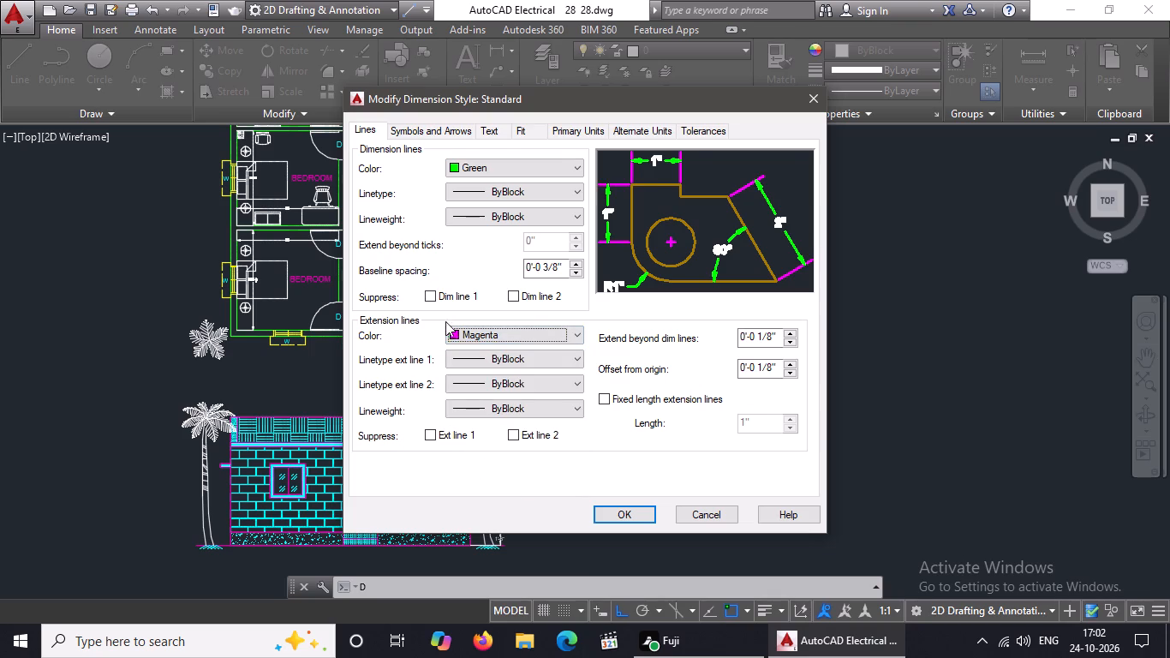
Set the Standard dimension style's text color to magenta and its text fill color to yellow.
{"action": "left_click", "coordinate": [427, 129]}
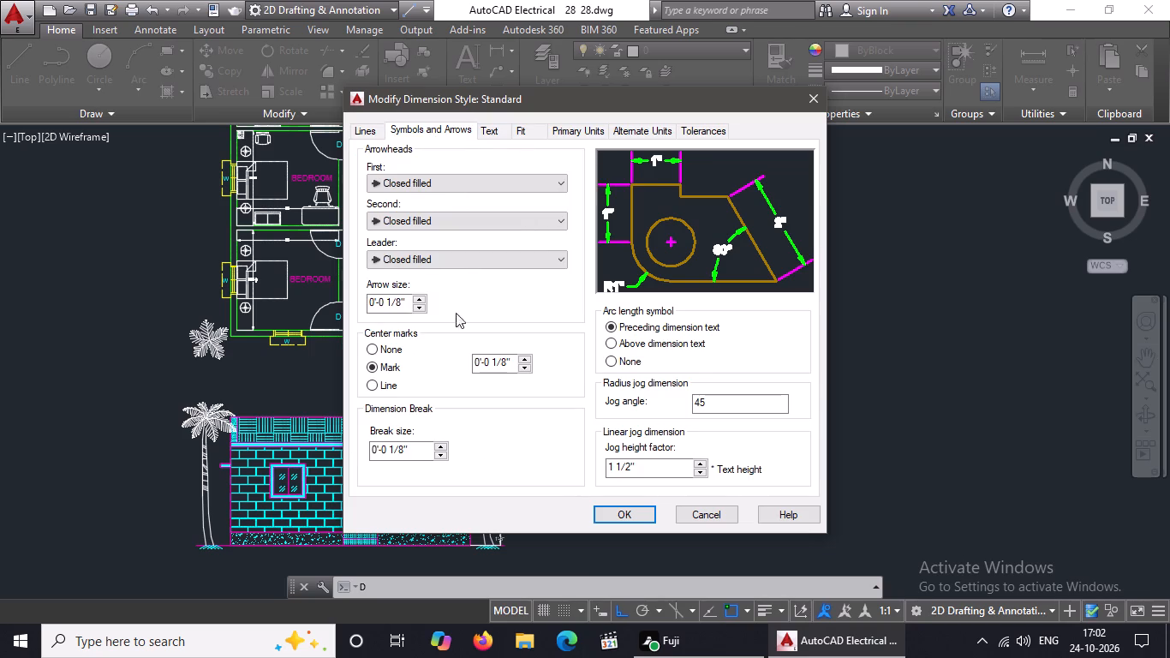
{"action": "left_click", "coordinate": [483, 126]}
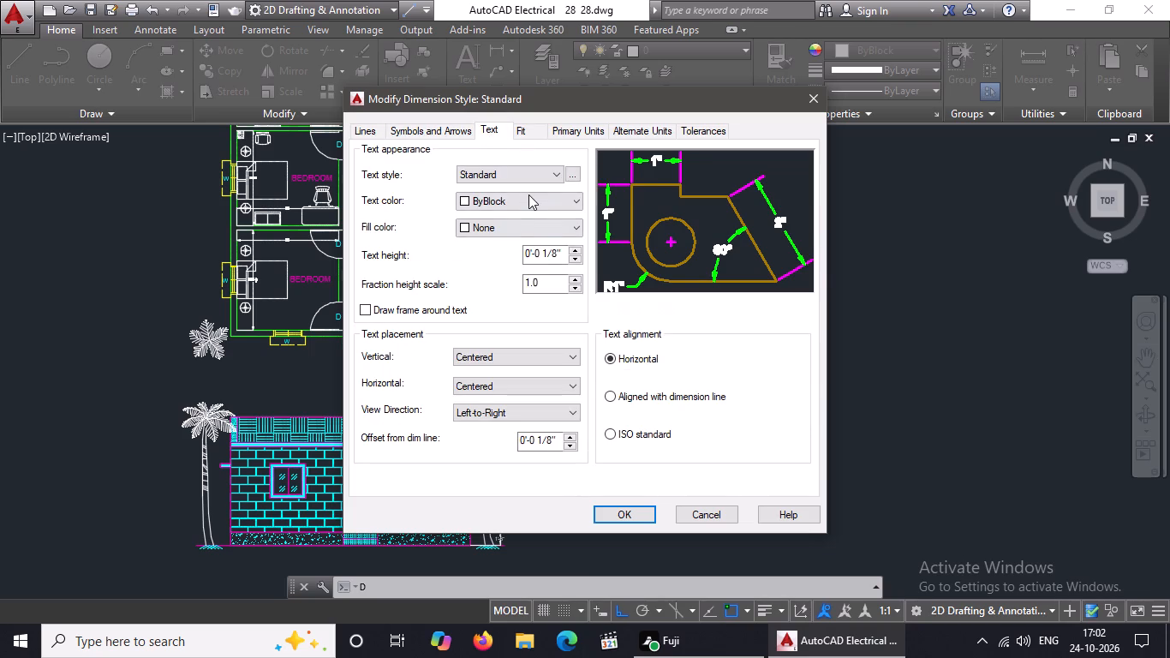
{"action": "left_click", "coordinate": [529, 197]}
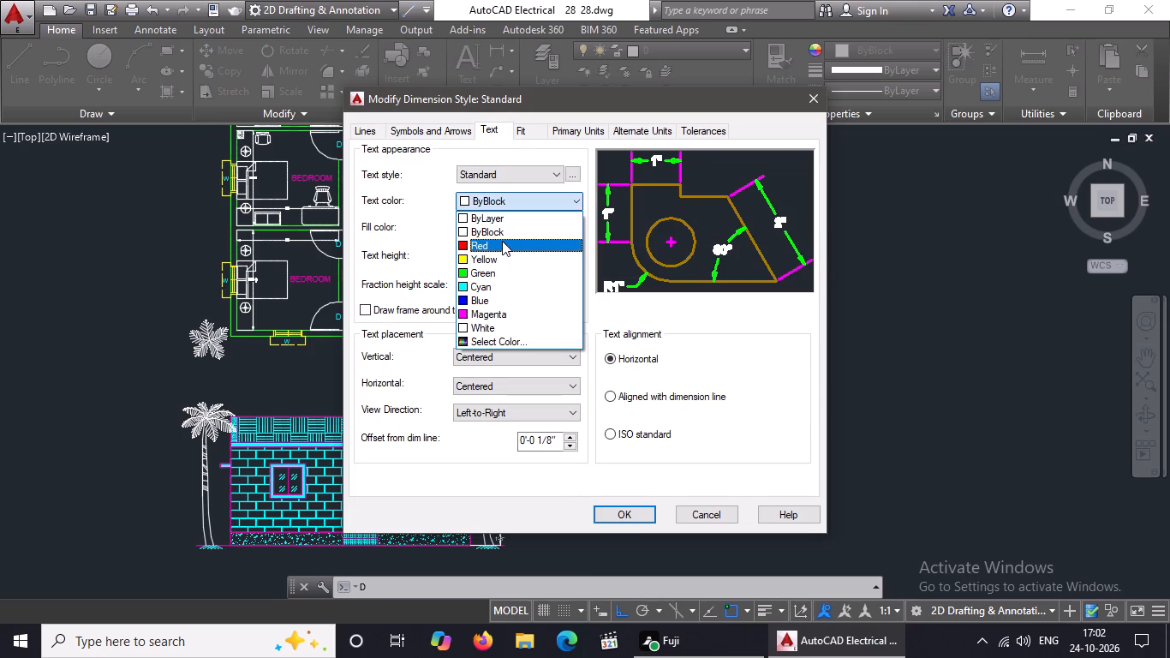
{"action": "left_click", "coordinate": [502, 241]}
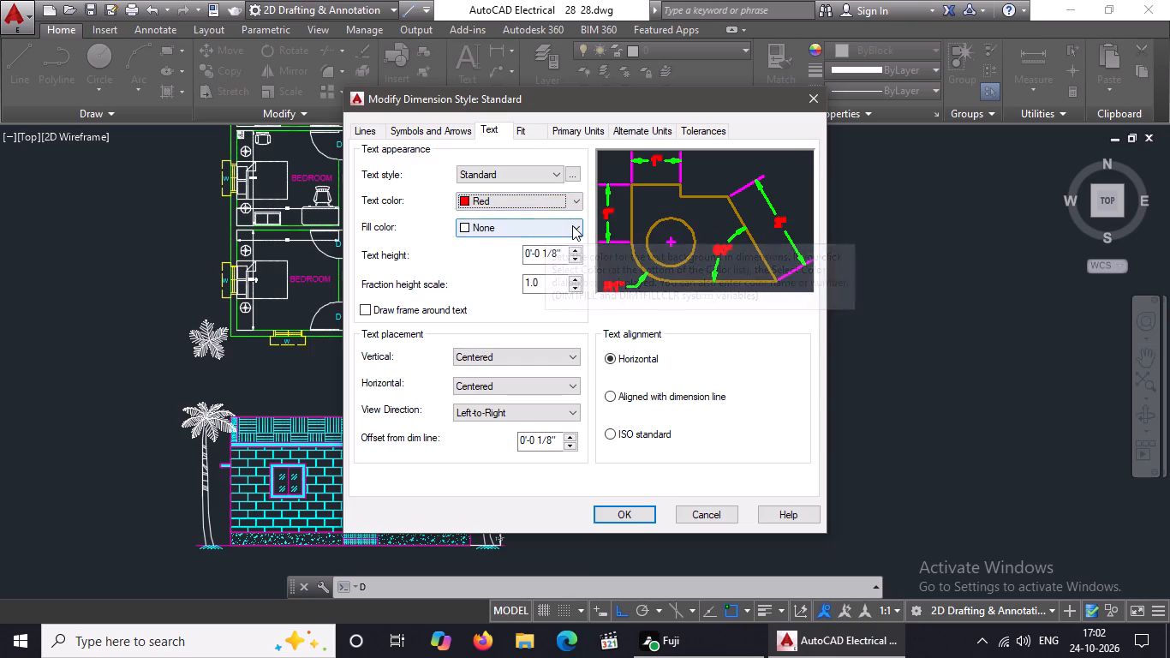
{"action": "left_click", "coordinate": [574, 226]}
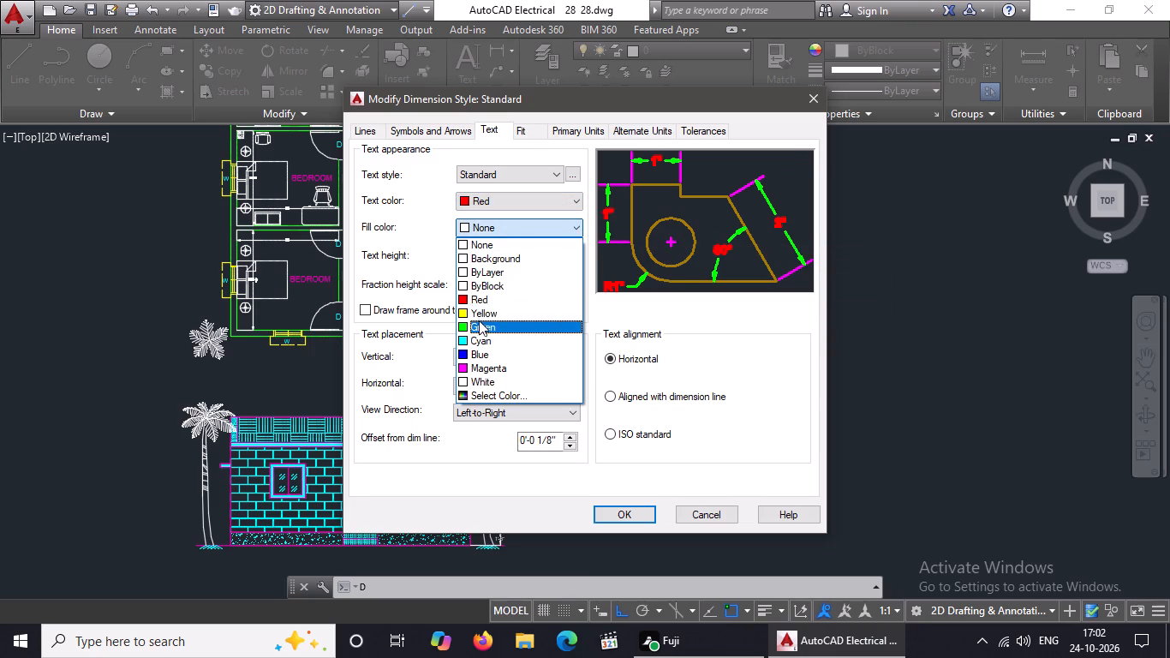
{"action": "left_click", "coordinate": [481, 312]}
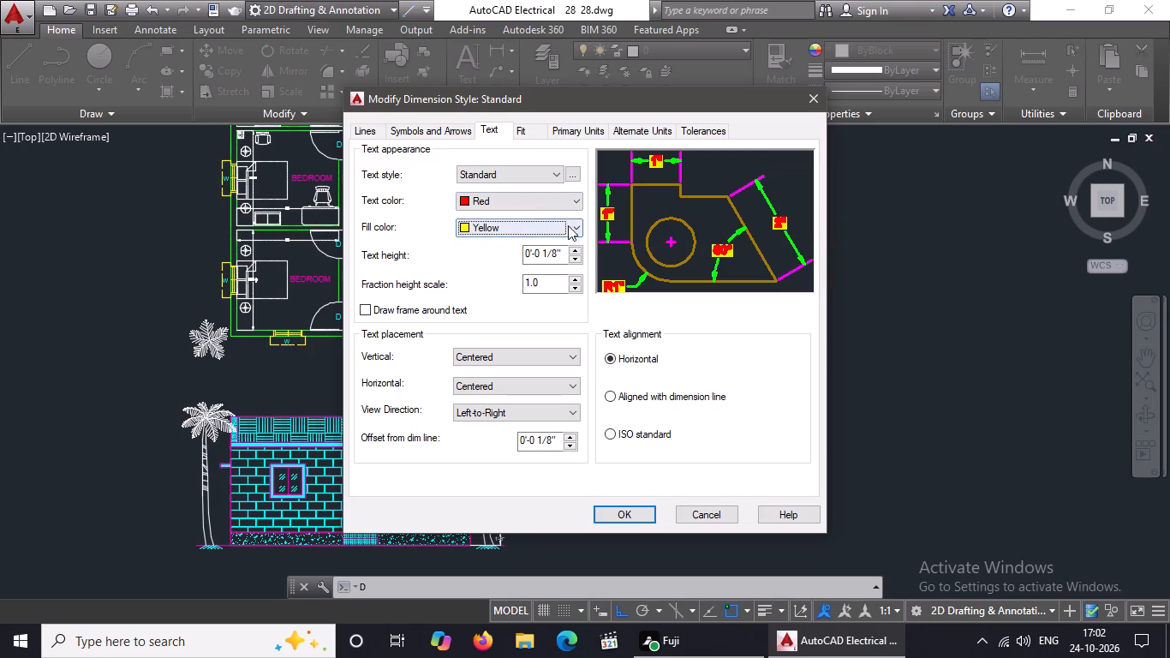
{"action": "left_click", "coordinate": [573, 201]}
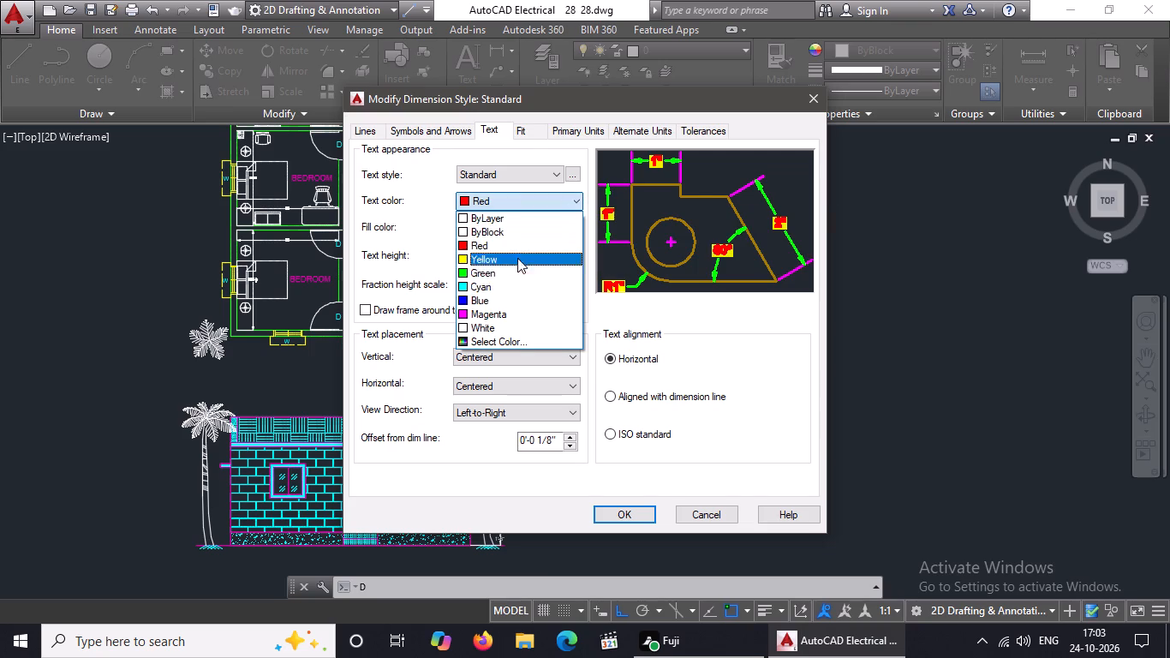
{"action": "left_click", "coordinate": [487, 317]}
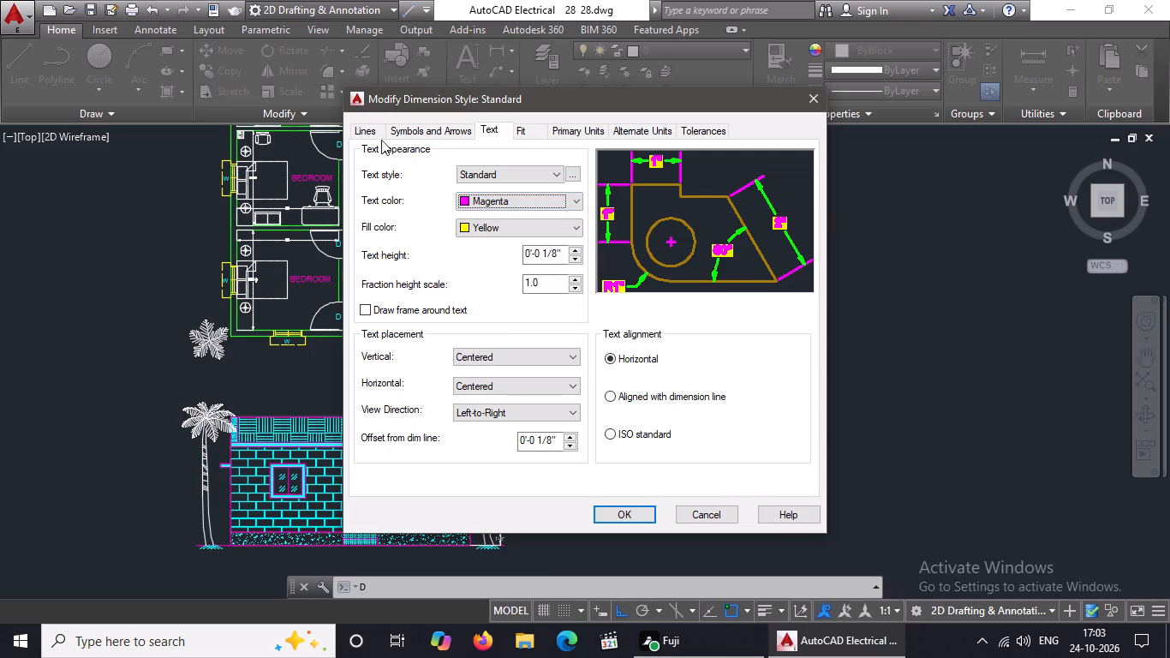
Change the Standard style's extension line color to cyan, then apply the modified style and close the style manager.
{"action": "left_click", "coordinate": [362, 131]}
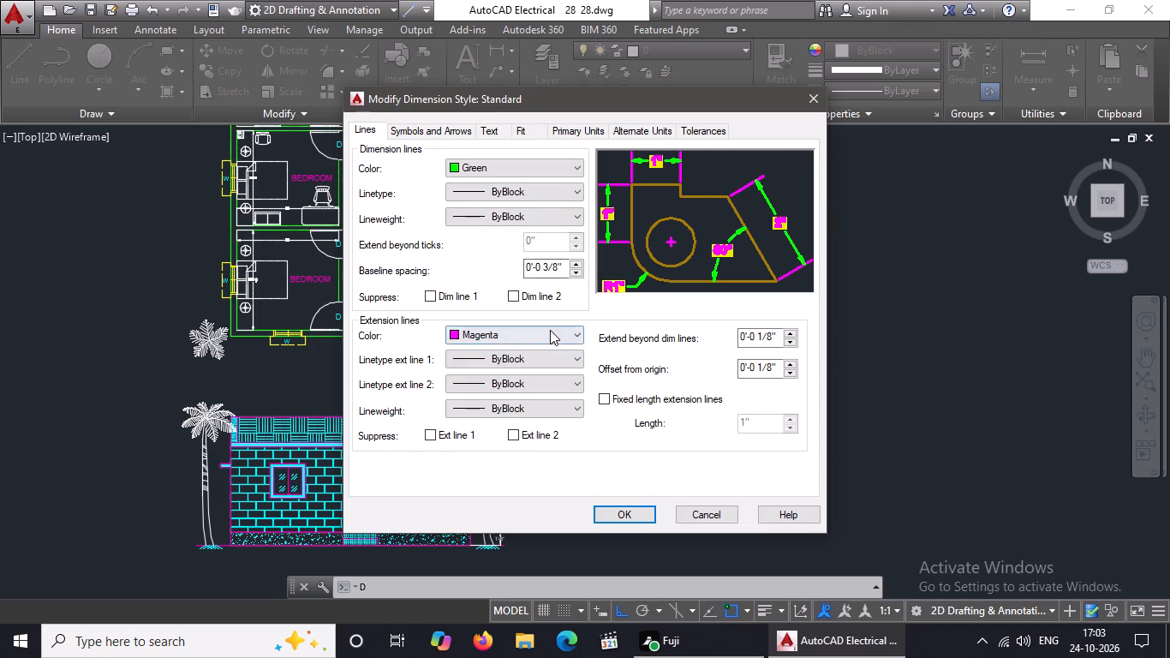
{"action": "left_click", "coordinate": [550, 330]}
{"action": "left_click", "coordinate": [501, 413]}
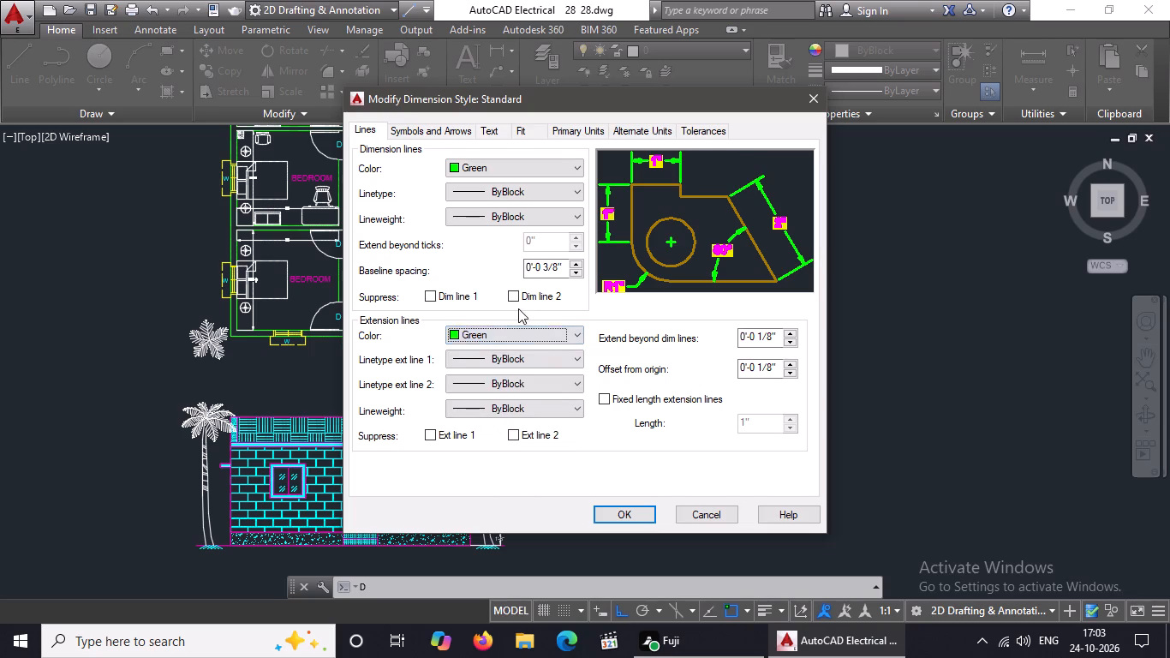
{"action": "left_click", "coordinate": [570, 330]}
{"action": "left_click", "coordinate": [507, 416]}
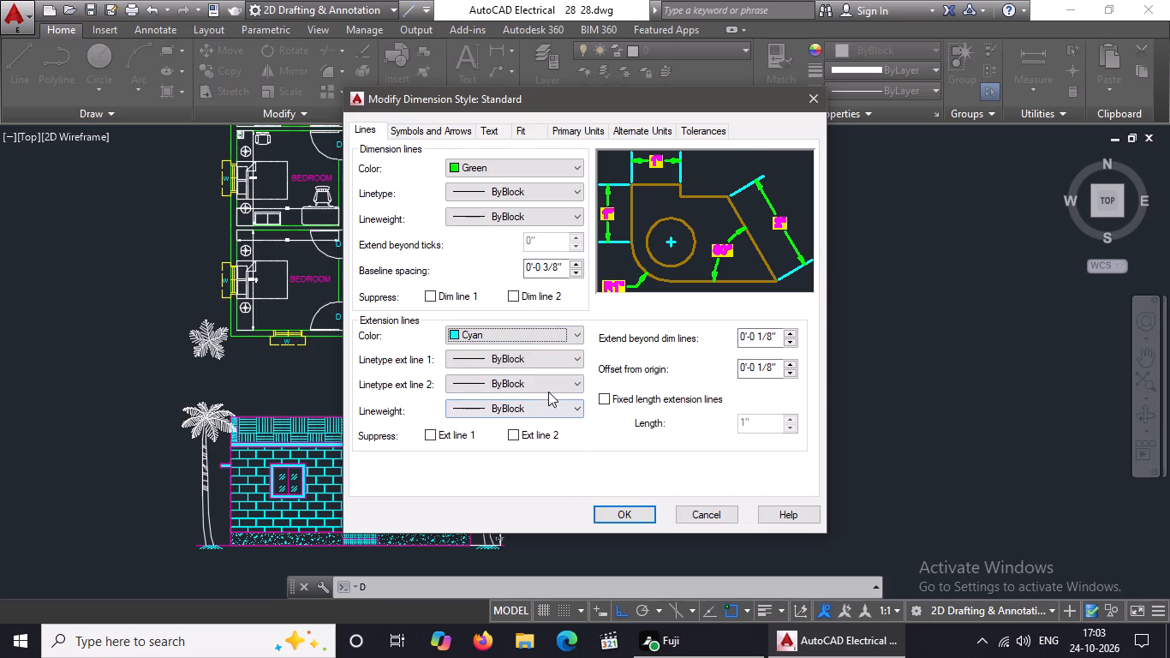
{"action": "left_click", "coordinate": [488, 135]}
{"action": "left_click", "coordinate": [528, 127]}
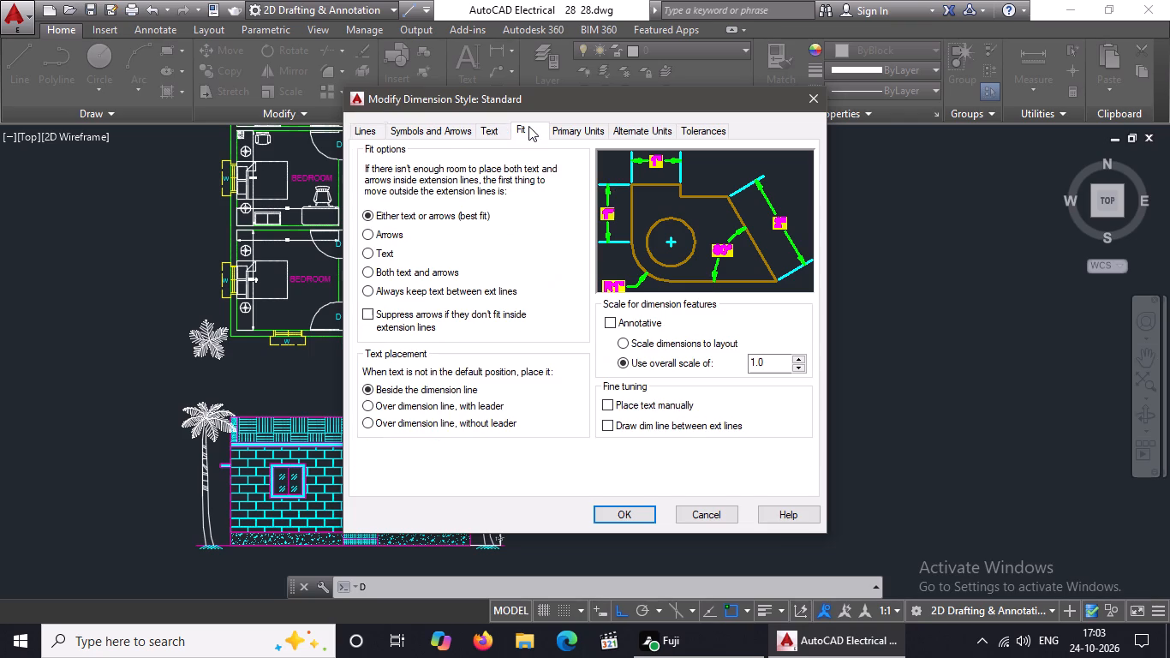
{"action": "left_click", "coordinate": [562, 132]}
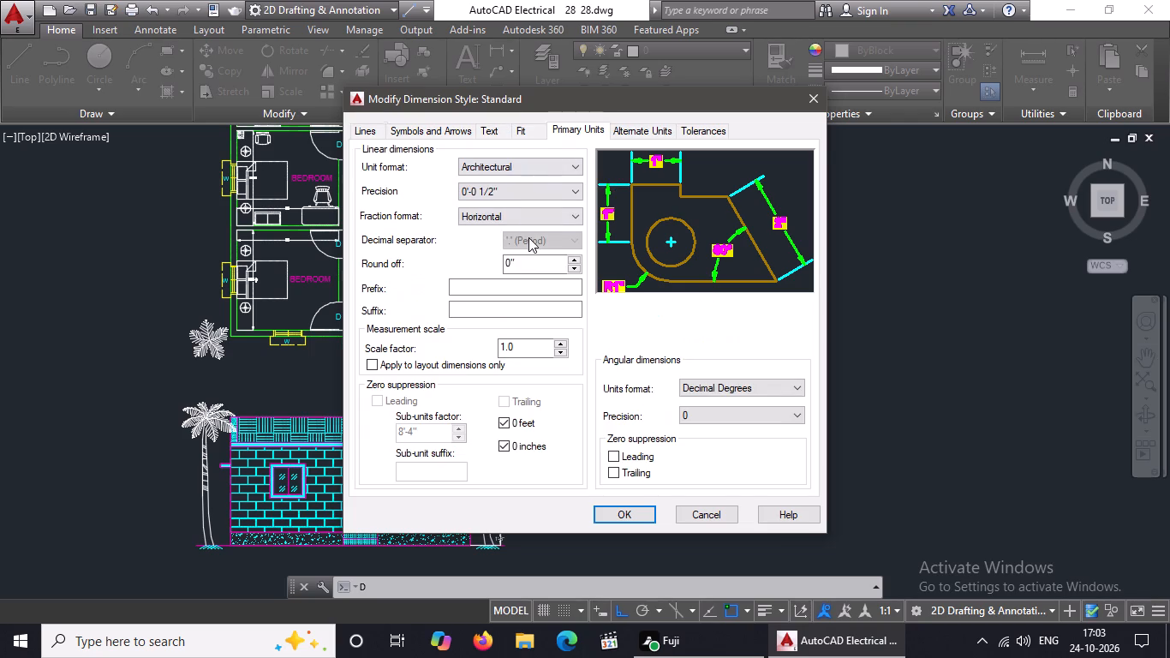
{"action": "left_click", "coordinate": [363, 130]}
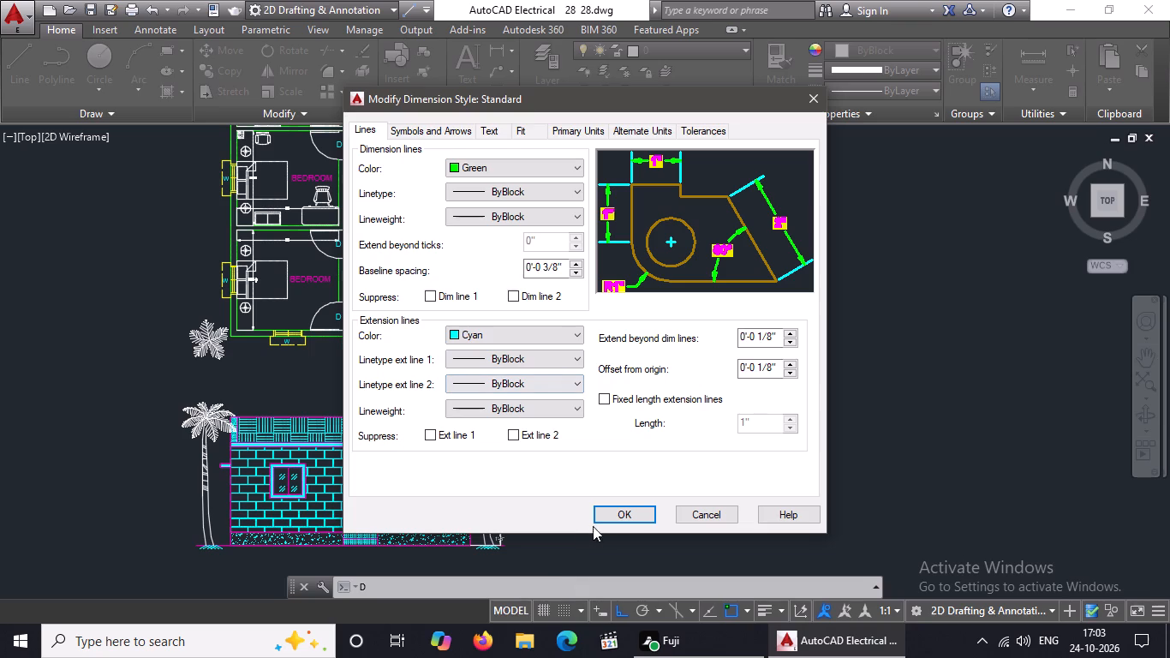
{"action": "left_click", "coordinate": [610, 511]}
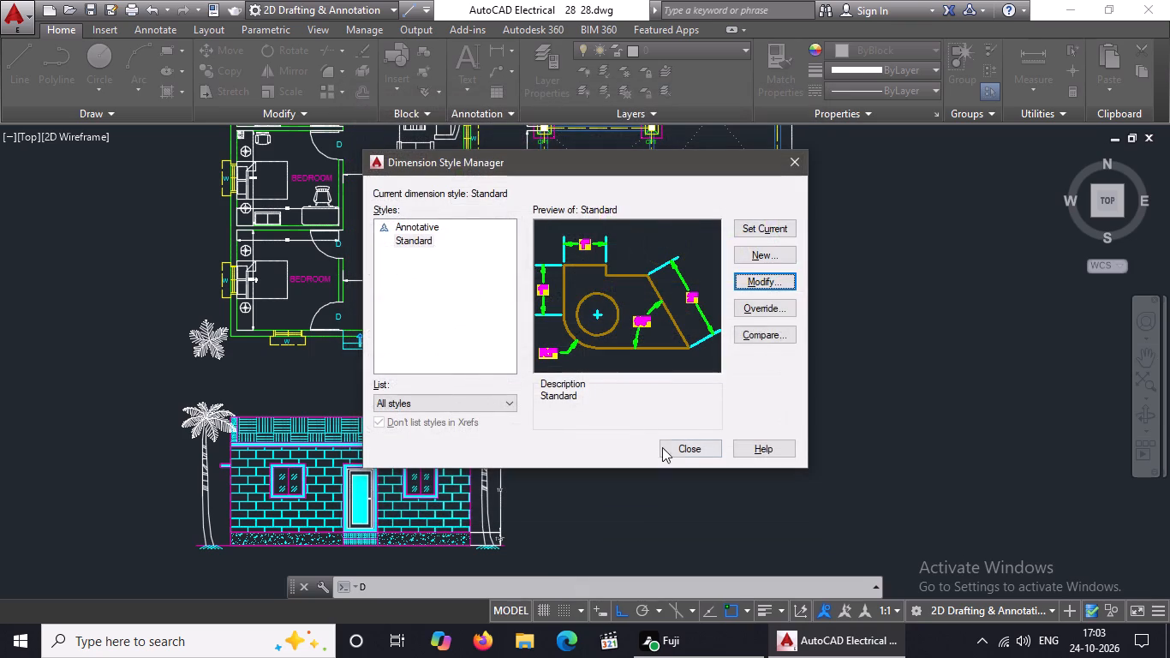
{"action": "left_click", "coordinate": [667, 443]}
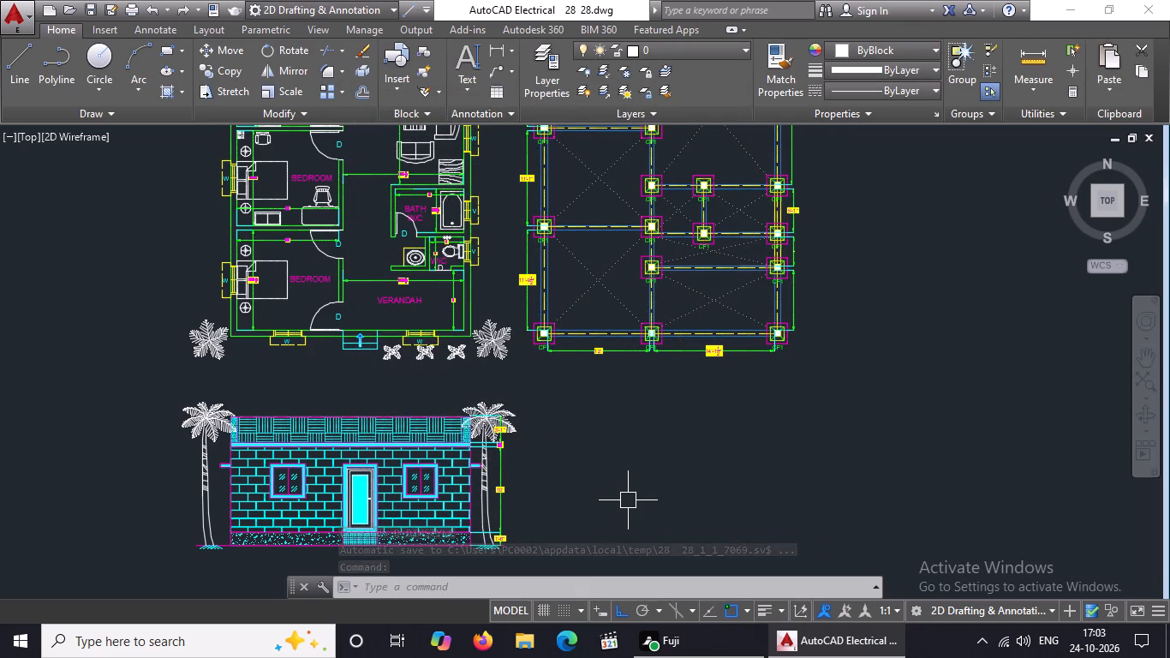
Modify the Standard dimension style's text fill to index color 51, apply it and close the style manager.
{"action": "type", "text": "DV"}
{"action": "key", "text": "space"}
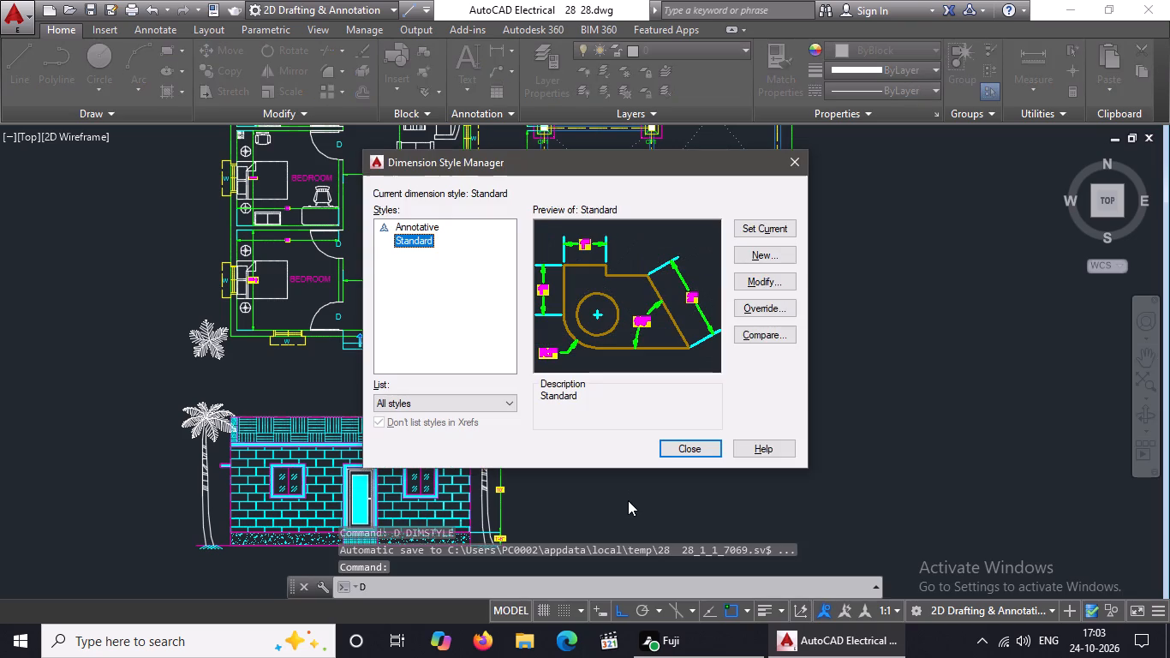
{"action": "left_click", "coordinate": [751, 280]}
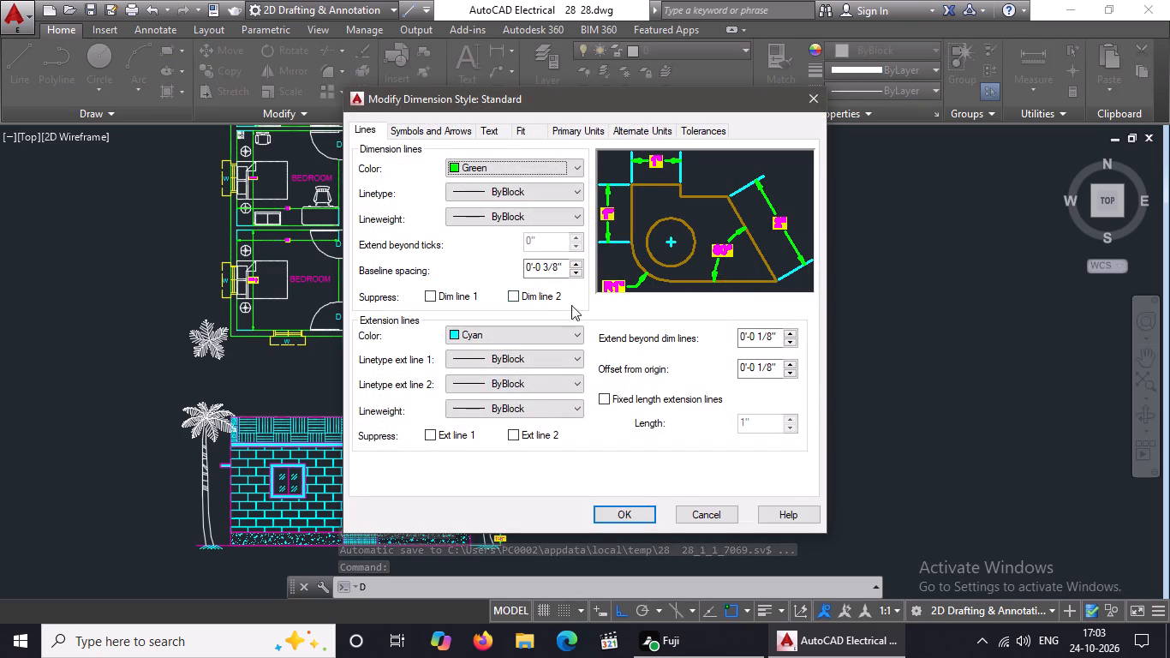
{"action": "left_click", "coordinate": [454, 127]}
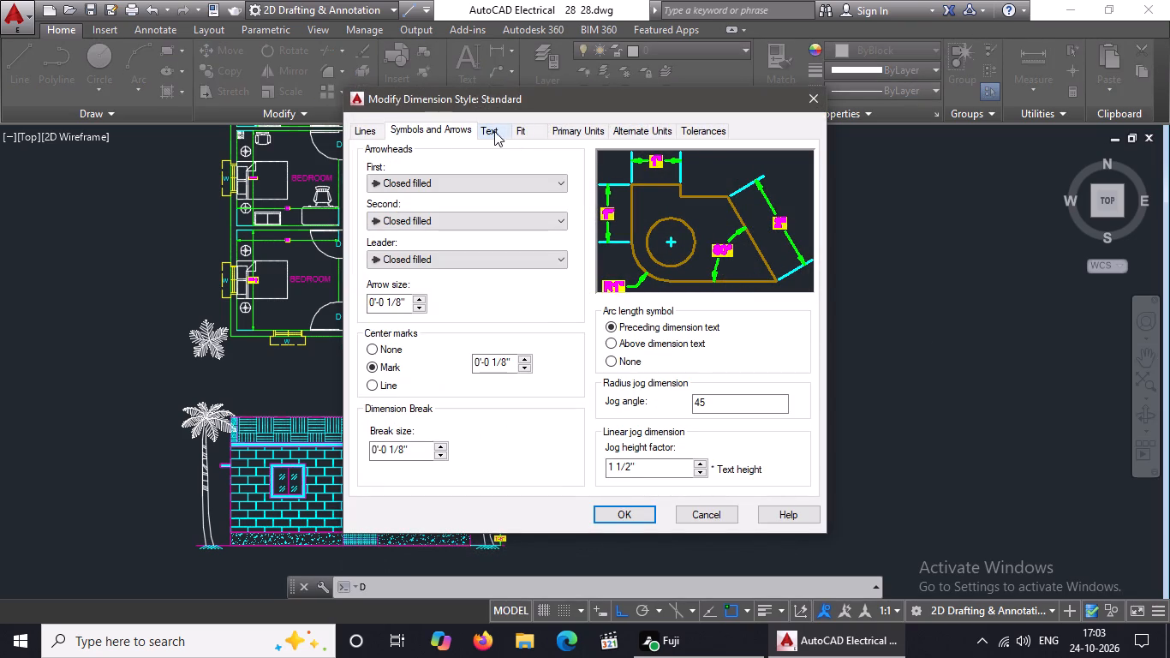
{"action": "left_click", "coordinate": [495, 130]}
{"action": "left_click", "coordinate": [576, 230]}
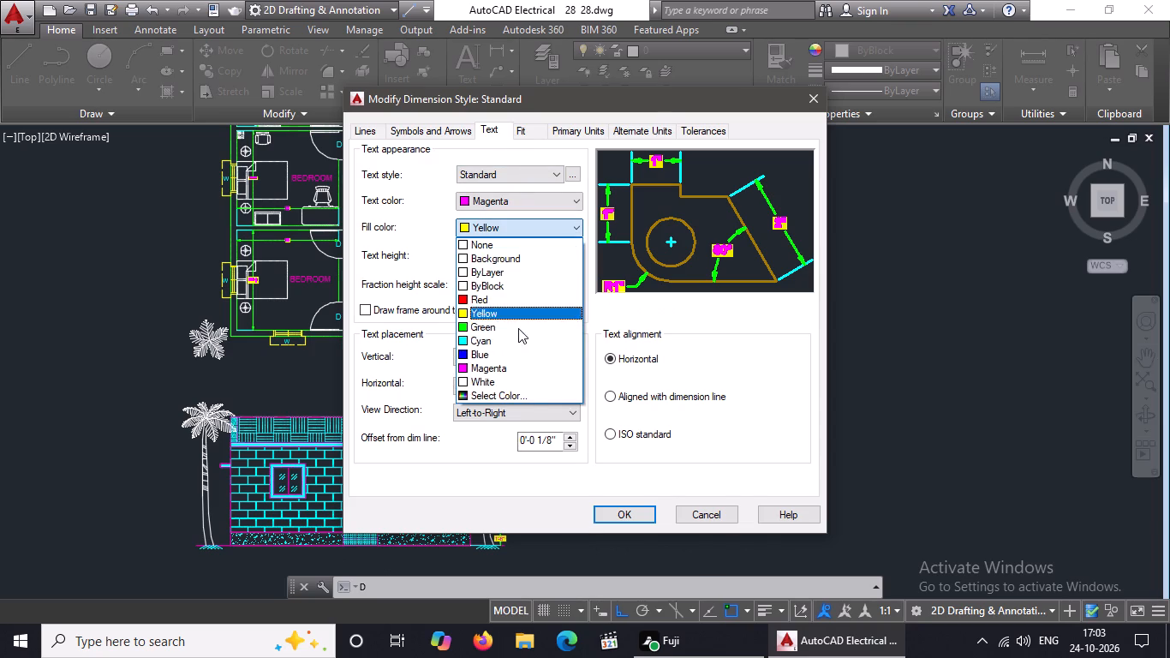
{"action": "left_click", "coordinate": [484, 398]}
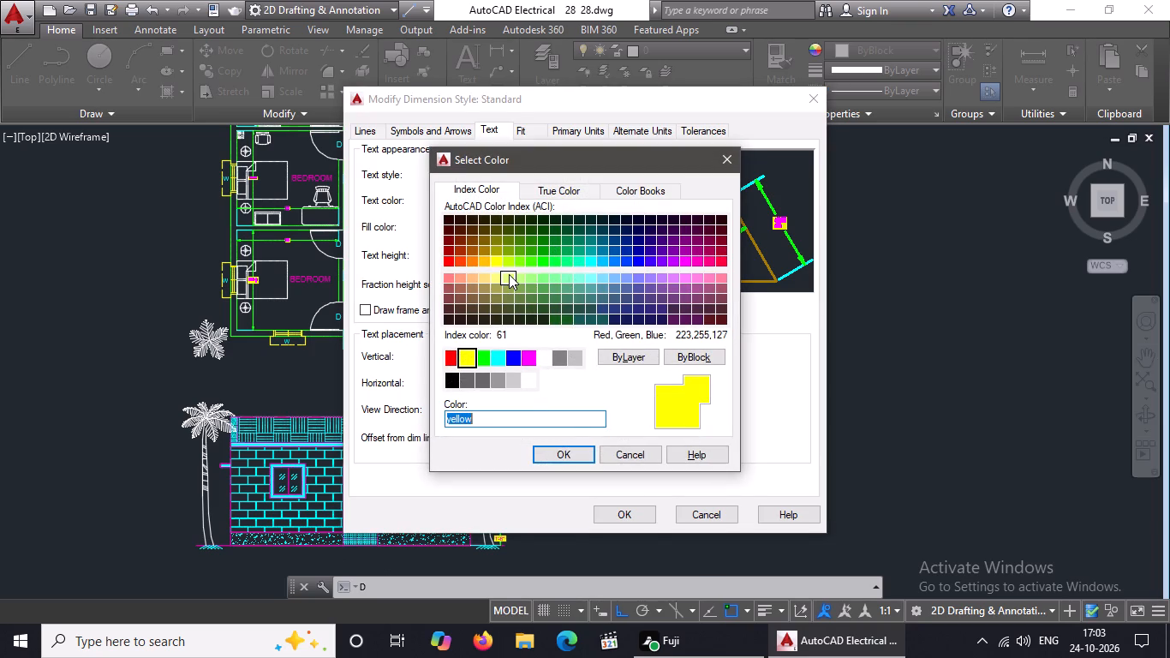
{"action": "left_click", "coordinate": [510, 260]}
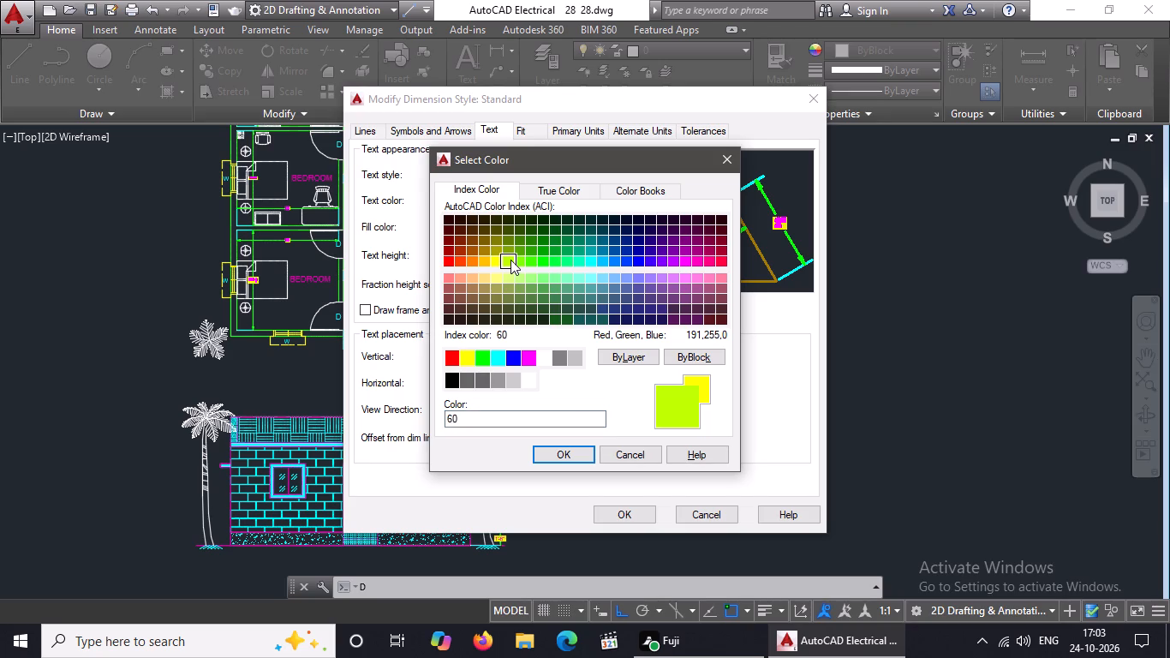
{"action": "left_click", "coordinate": [497, 277]}
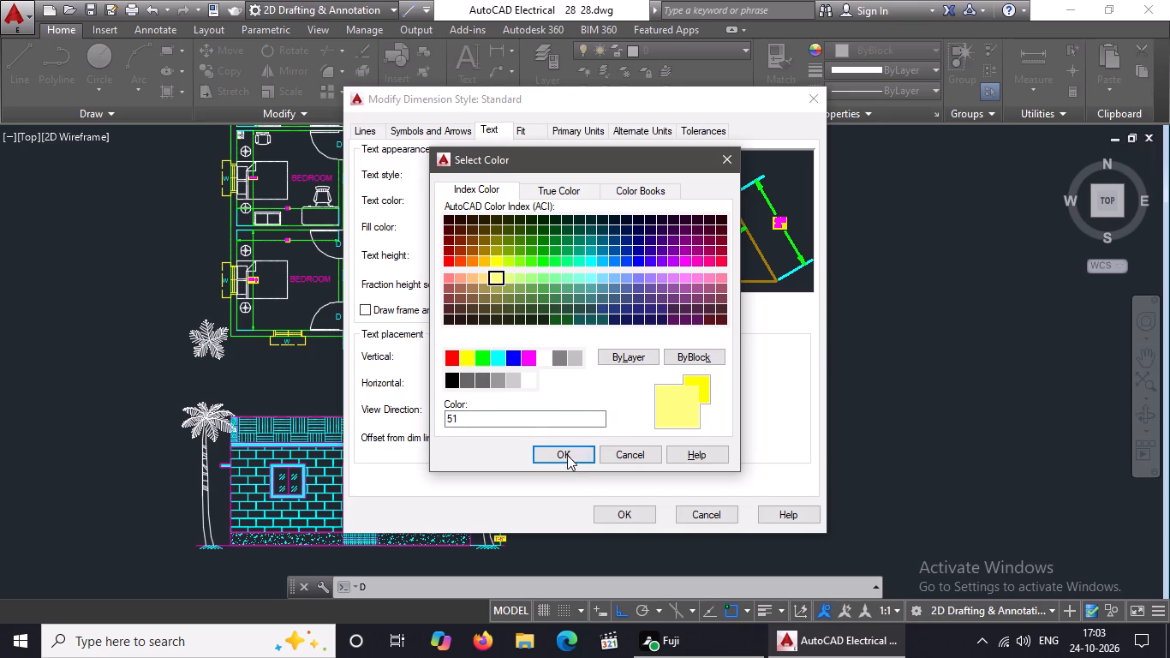
{"action": "left_click", "coordinate": [566, 459]}
{"action": "left_click", "coordinate": [614, 510]}
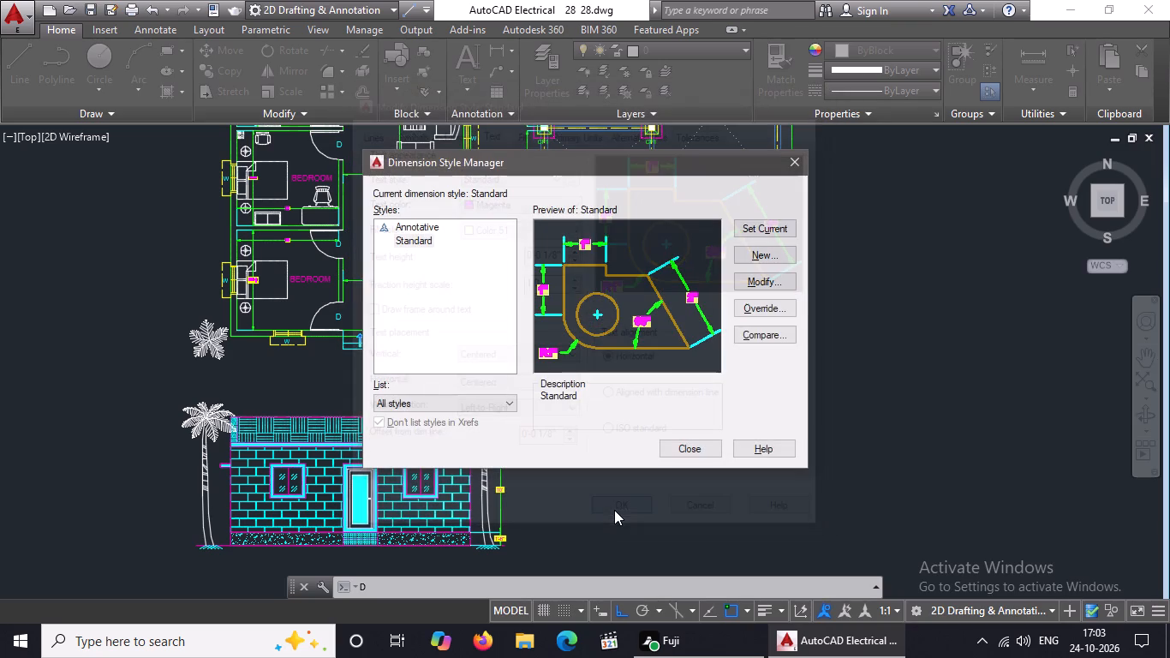
{"action": "left_click", "coordinate": [693, 446]}
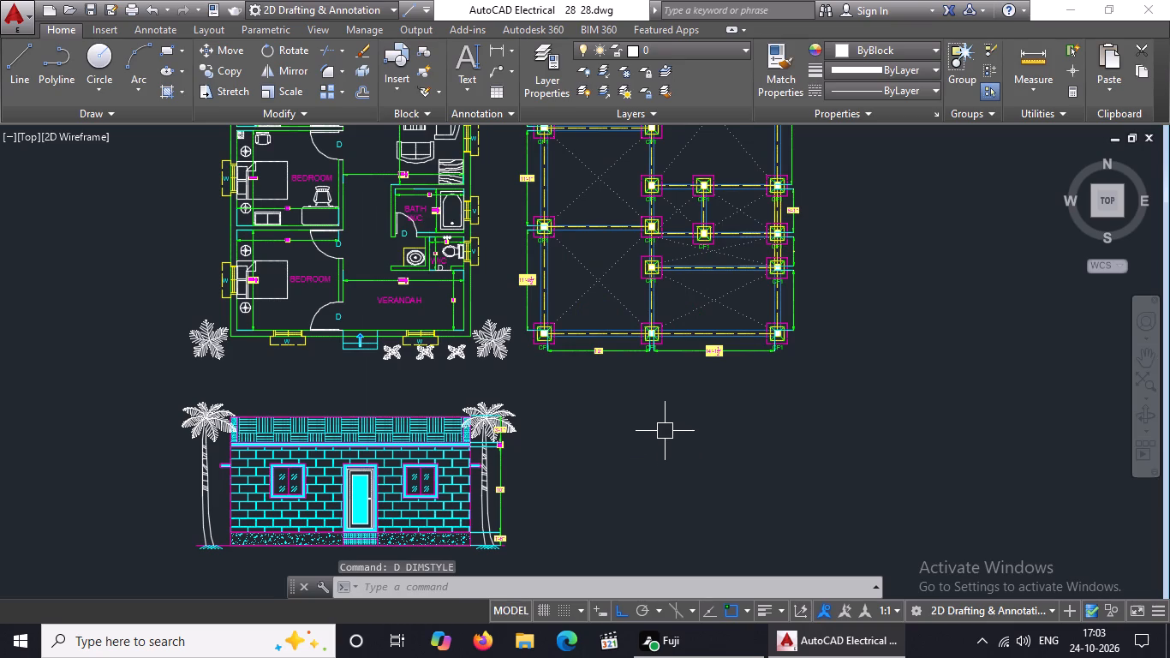
Examine the dimension text and fill across the foundation plan, front elevation and floor plan for readability.
{"action": "scroll", "coordinate": [665, 431], "scroll_direction": "down", "scroll_amount": 1}
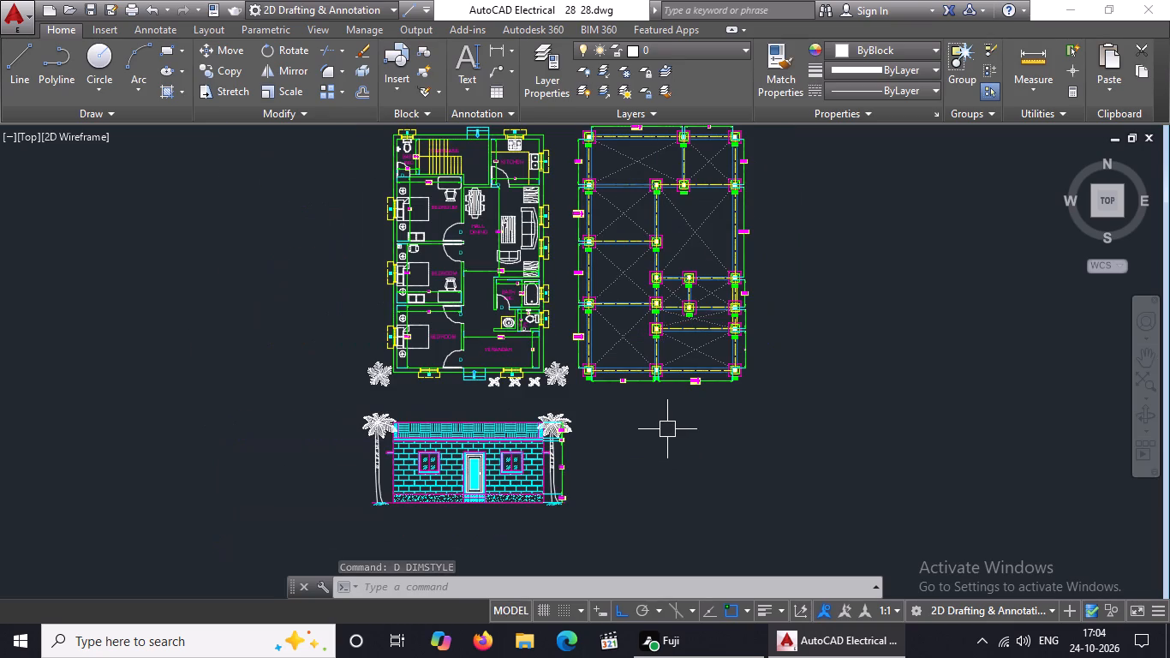
{"action": "key", "text": "Escape"}
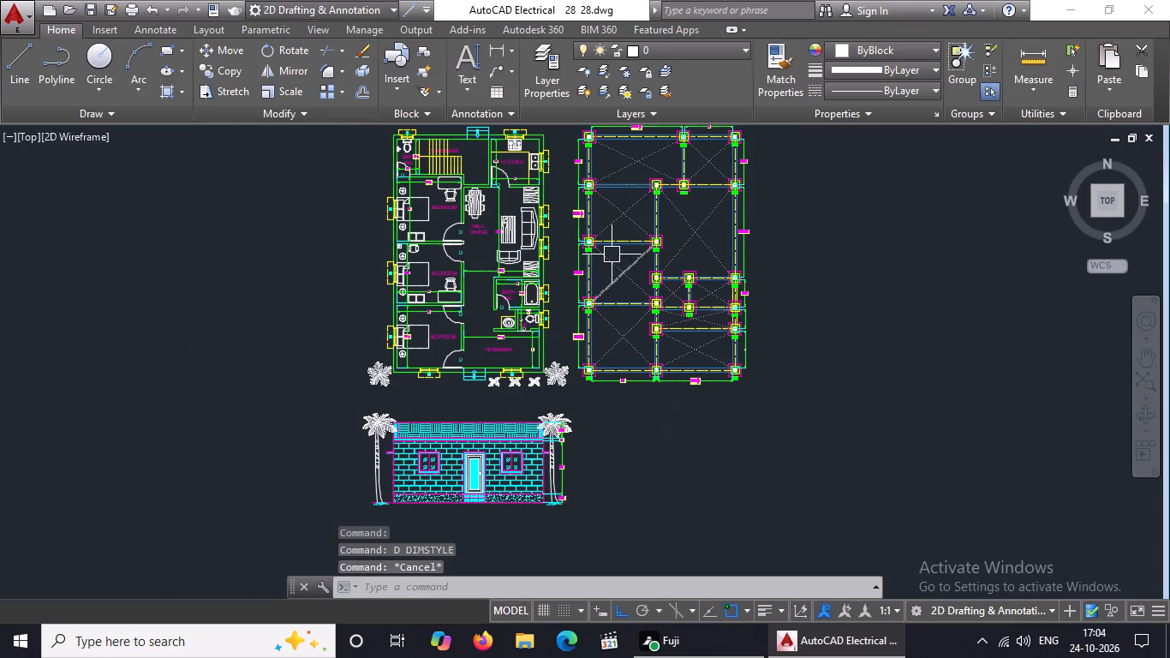
{"action": "scroll", "coordinate": [614, 249], "scroll_direction": "up", "scroll_amount": 3}
{"action": "scroll", "coordinate": [614, 249], "scroll_direction": "down", "scroll_amount": 2}
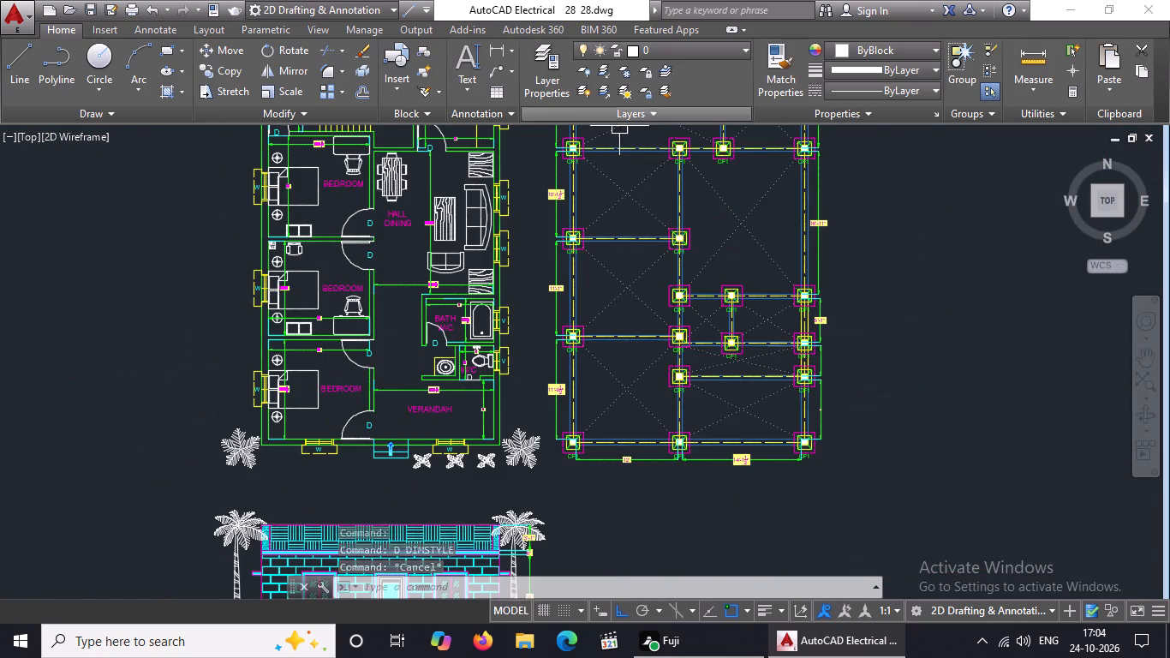
{"action": "scroll", "coordinate": [630, 133], "scroll_direction": "up", "scroll_amount": 3}
{"action": "scroll", "coordinate": [636, 150], "scroll_direction": "down", "scroll_amount": 4}
{"action": "middle_click_drag", "start_coordinate": [641, 177], "coordinate": [641, 196]}
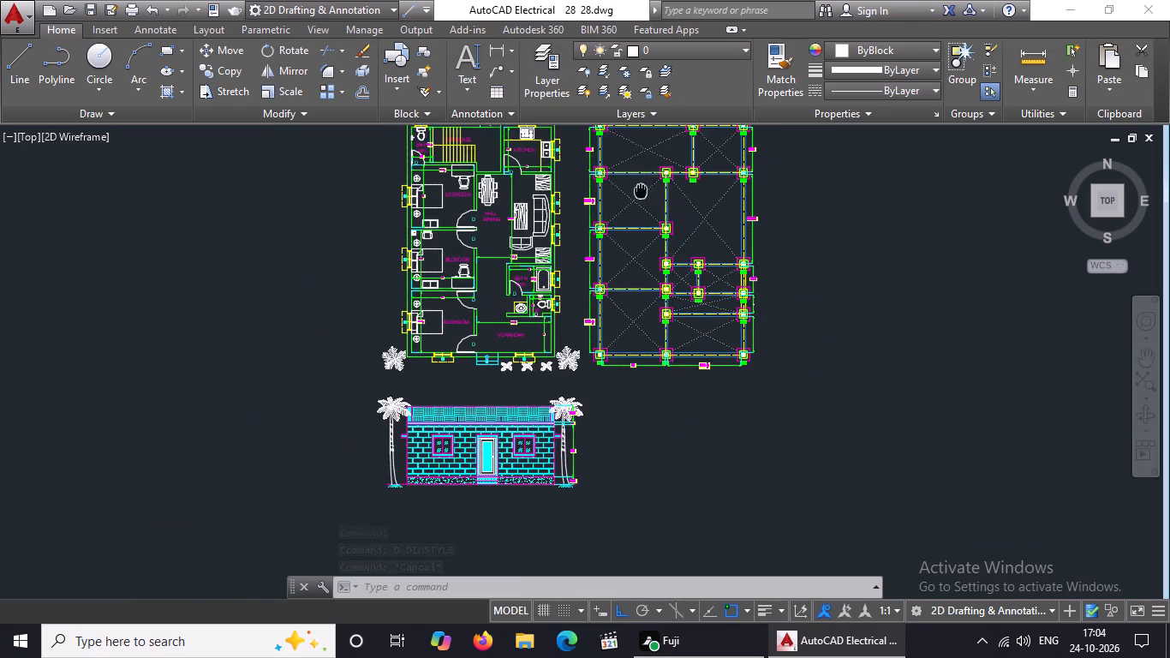
{"action": "middle_click_drag", "start_coordinate": [641, 196], "coordinate": [641, 309]}
{"action": "scroll", "coordinate": [643, 303], "scroll_direction": "up", "scroll_amount": 4}
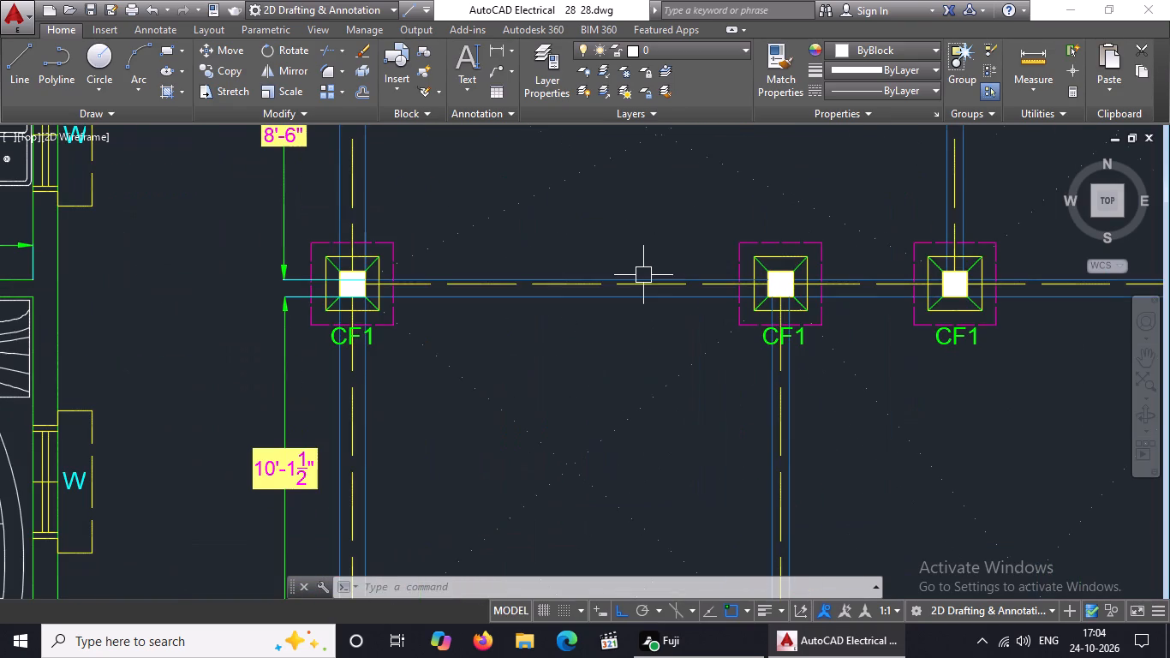
{"action": "scroll", "coordinate": [653, 303], "scroll_direction": "down", "scroll_amount": 6}
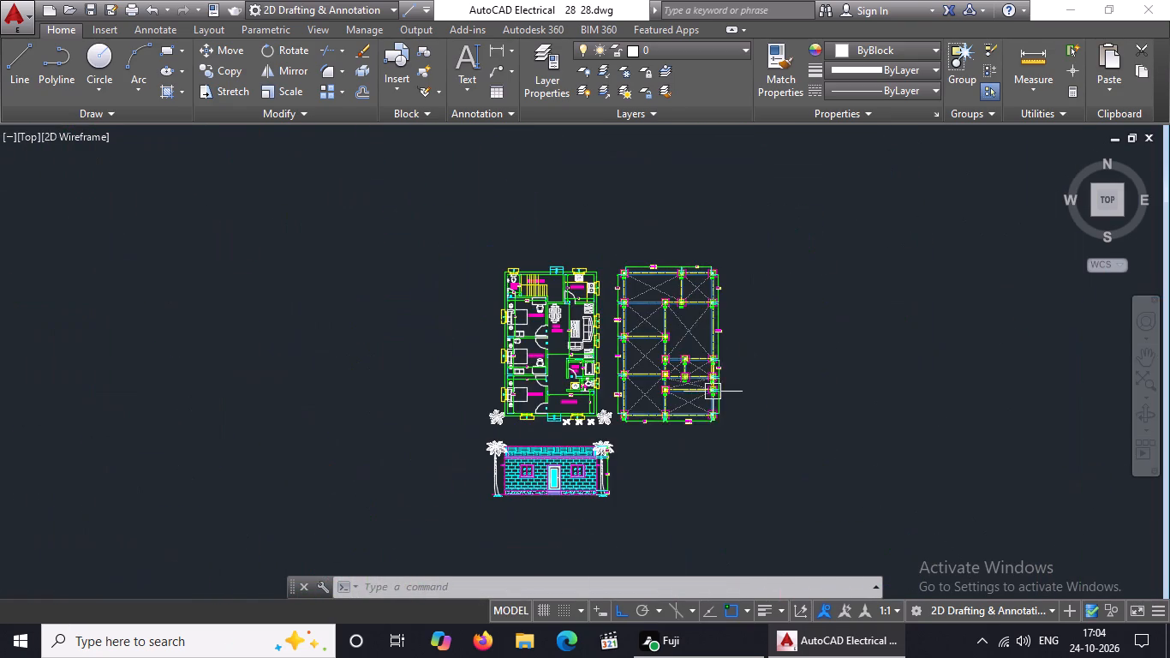
{"action": "scroll", "coordinate": [679, 427], "scroll_direction": "up", "scroll_amount": 2}
{"action": "scroll", "coordinate": [666, 405], "scroll_direction": "down", "scroll_amount": 2}
{"action": "scroll", "coordinate": [616, 452], "scroll_direction": "up", "scroll_amount": 2}
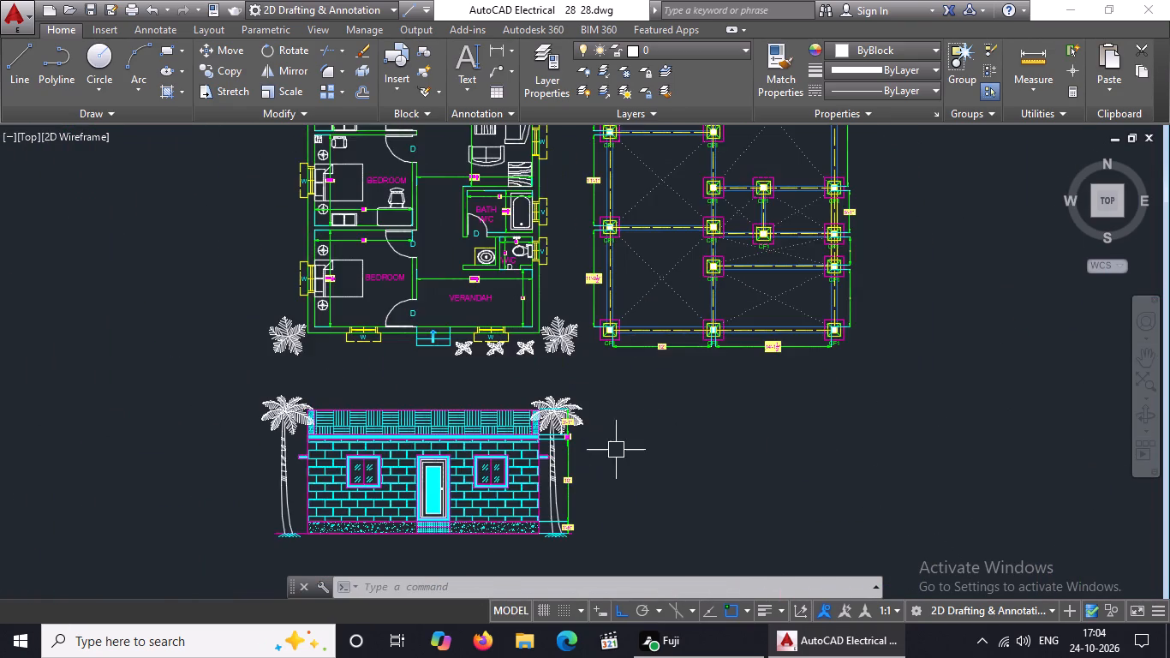
{"action": "scroll", "coordinate": [561, 444], "scroll_direction": "up", "scroll_amount": 2}
{"action": "scroll", "coordinate": [599, 398], "scroll_direction": "down", "scroll_amount": 1}
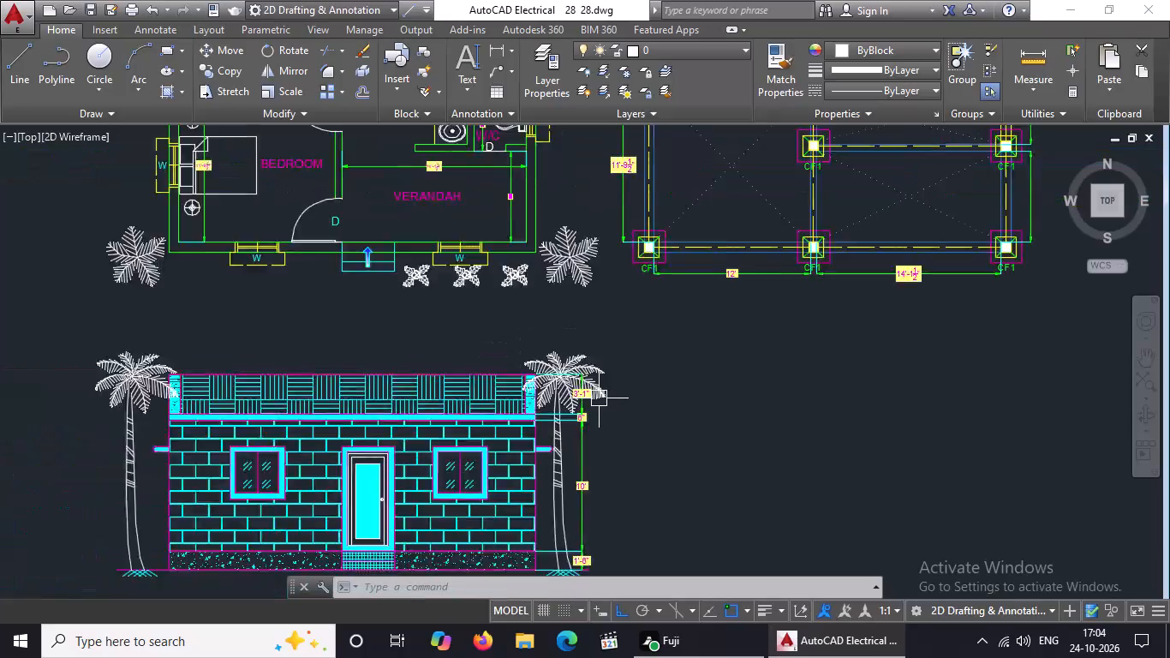
{"action": "scroll", "coordinate": [599, 398], "scroll_direction": "down", "scroll_amount": 1}
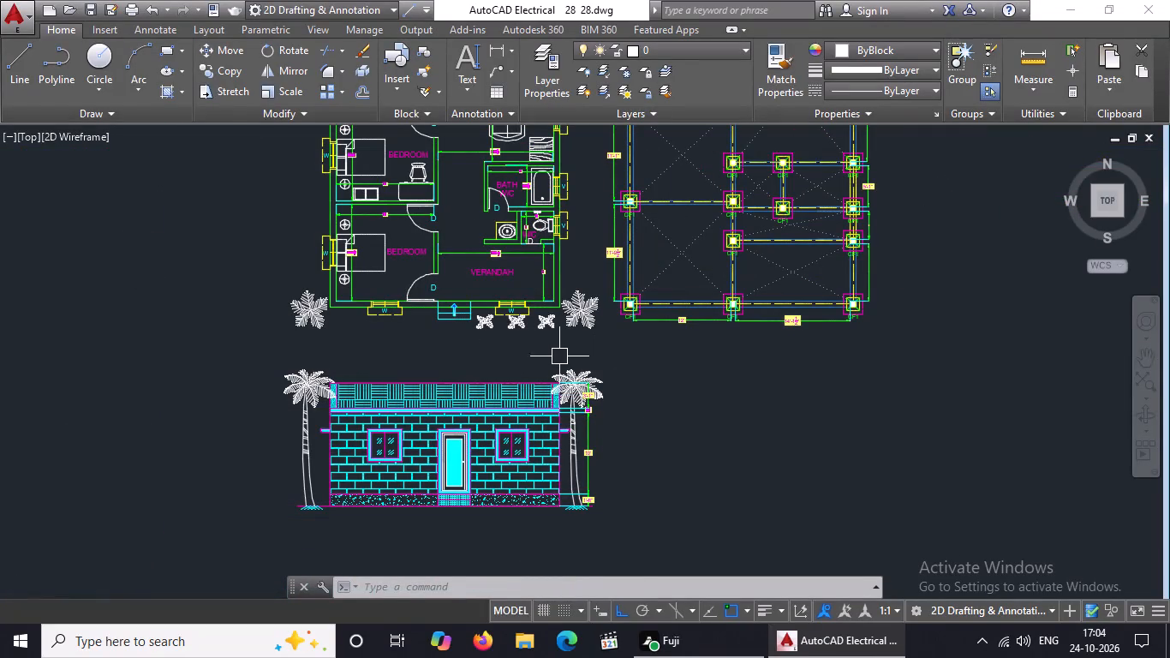
{"action": "scroll", "coordinate": [499, 333], "scroll_direction": "up", "scroll_amount": 3}
{"action": "scroll", "coordinate": [478, 333], "scroll_direction": "down", "scroll_amount": 6}
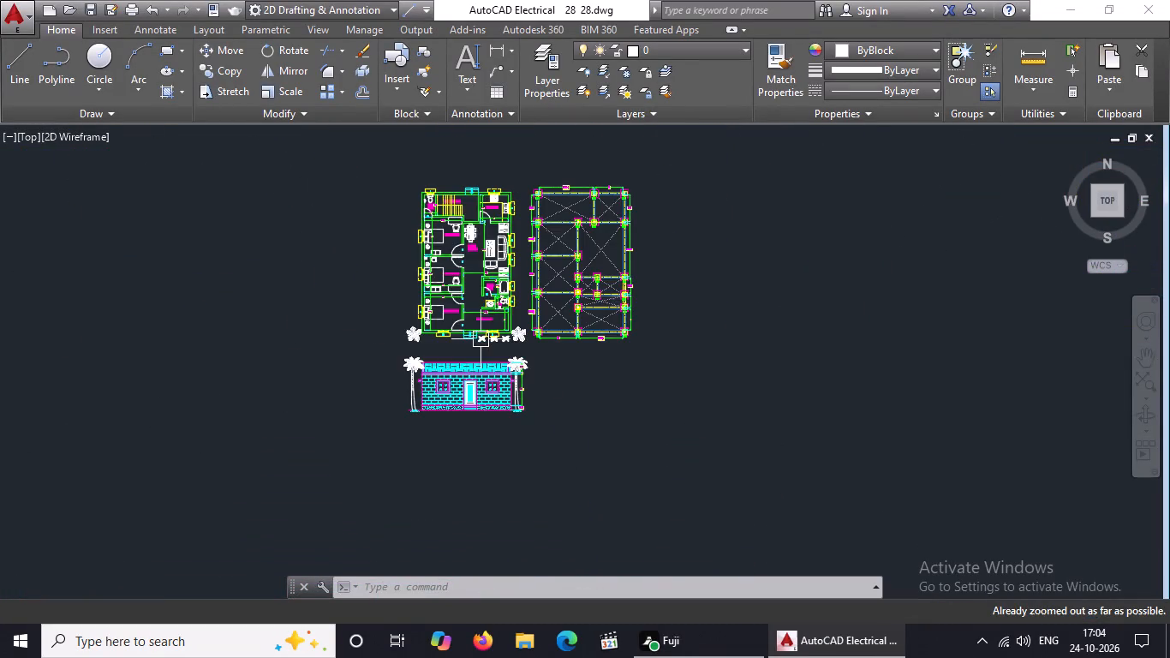
{"action": "scroll", "coordinate": [475, 200], "scroll_direction": "up", "scroll_amount": 3}
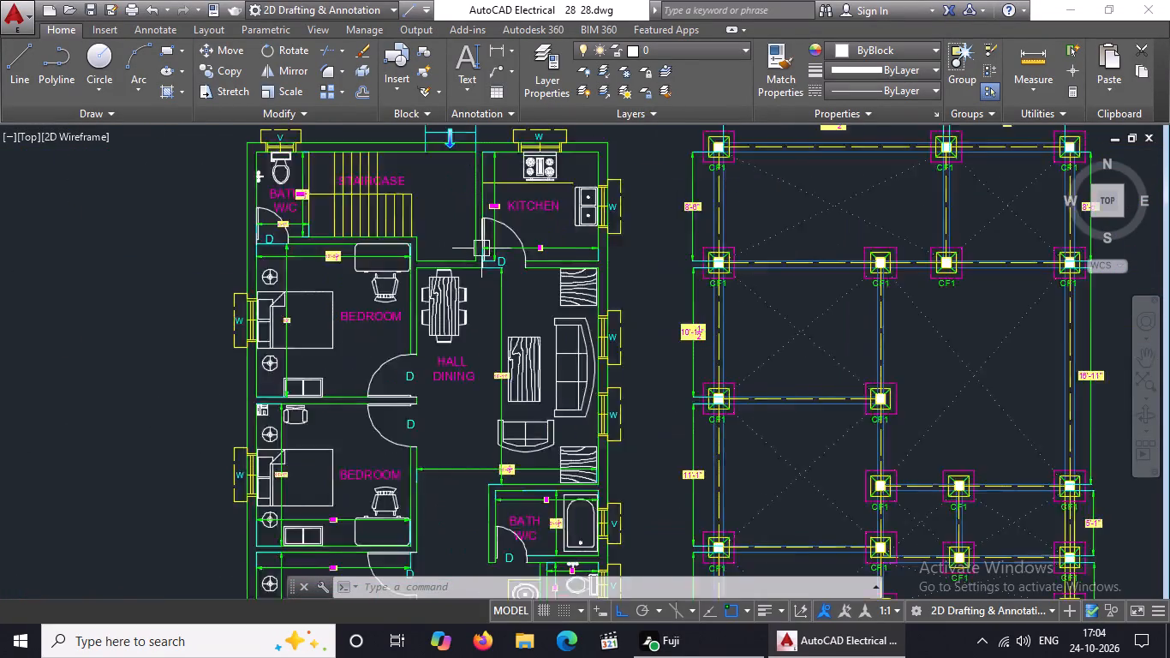
{"action": "scroll", "coordinate": [481, 248], "scroll_direction": "up", "scroll_amount": 1}
{"action": "middle_click_drag", "start_coordinate": [519, 302], "coordinate": [525, 302]}
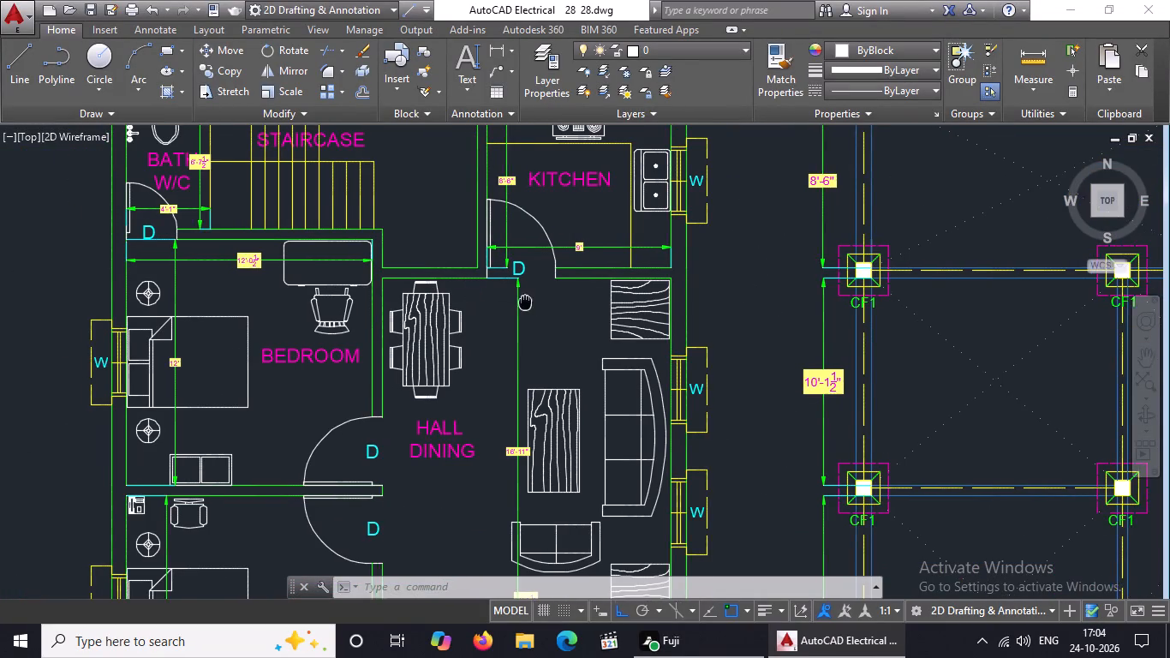
{"action": "middle_click_drag", "start_coordinate": [525, 302], "coordinate": [540, 322]}
{"action": "scroll", "coordinate": [450, 300], "scroll_direction": "down", "scroll_amount": 1}
{"action": "key", "text": "Escape"}
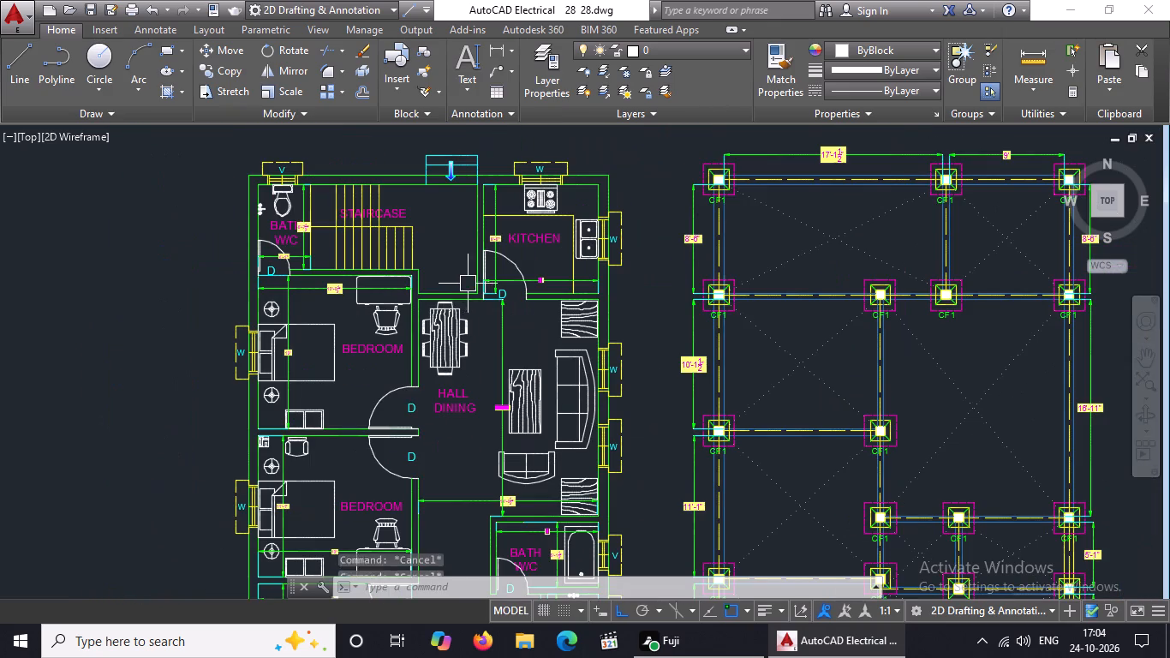
Extend the kitchen's side wall line and the bedroom-side wall line across the wall thickness between the staircase lobby and the hall.
{"action": "scroll", "coordinate": [445, 290], "scroll_direction": "up", "scroll_amount": 2}
{"action": "key", "text": "Escape"}
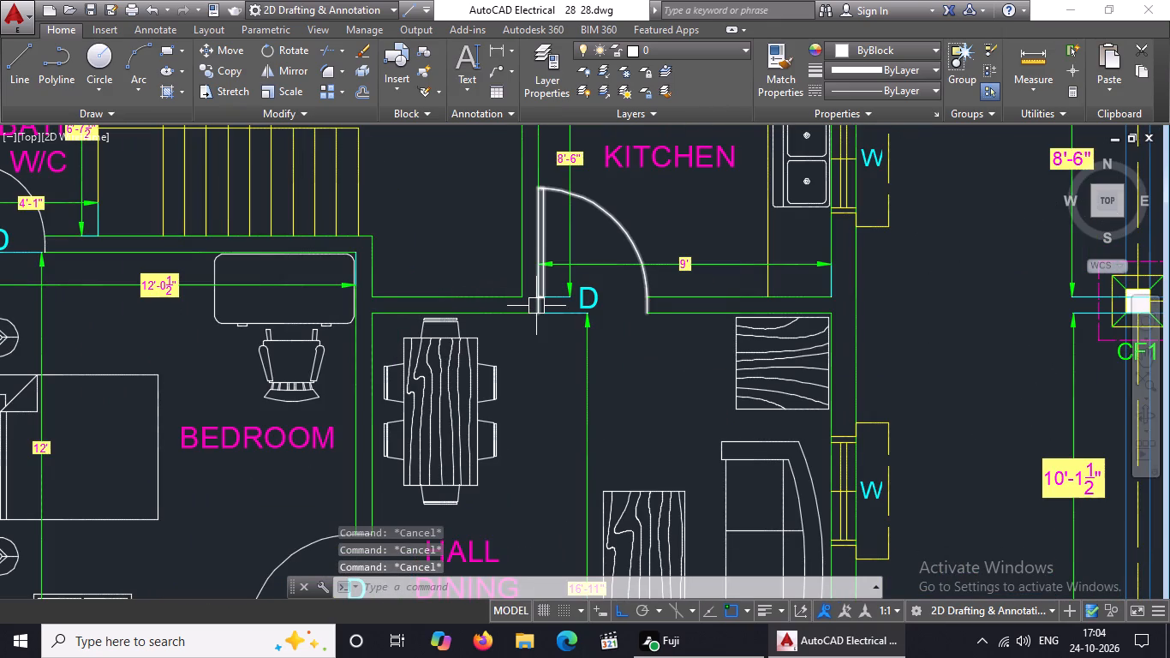
{"action": "key", "text": "e"}
{"action": "key", "text": "x"}
{"action": "key", "text": "space"}
{"action": "key", "text": "space"}
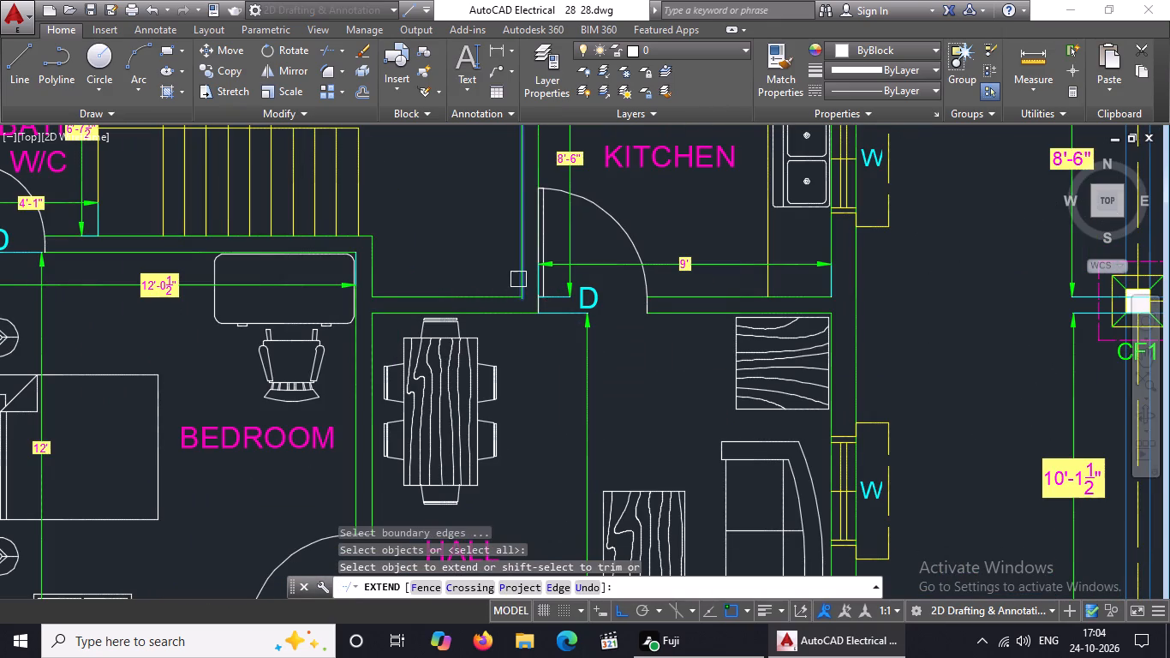
{"action": "left_click", "coordinate": [518, 279]}
{"action": "left_click", "coordinate": [519, 288]}
{"action": "scroll", "coordinate": [519, 290], "scroll_direction": "up", "scroll_amount": 2}
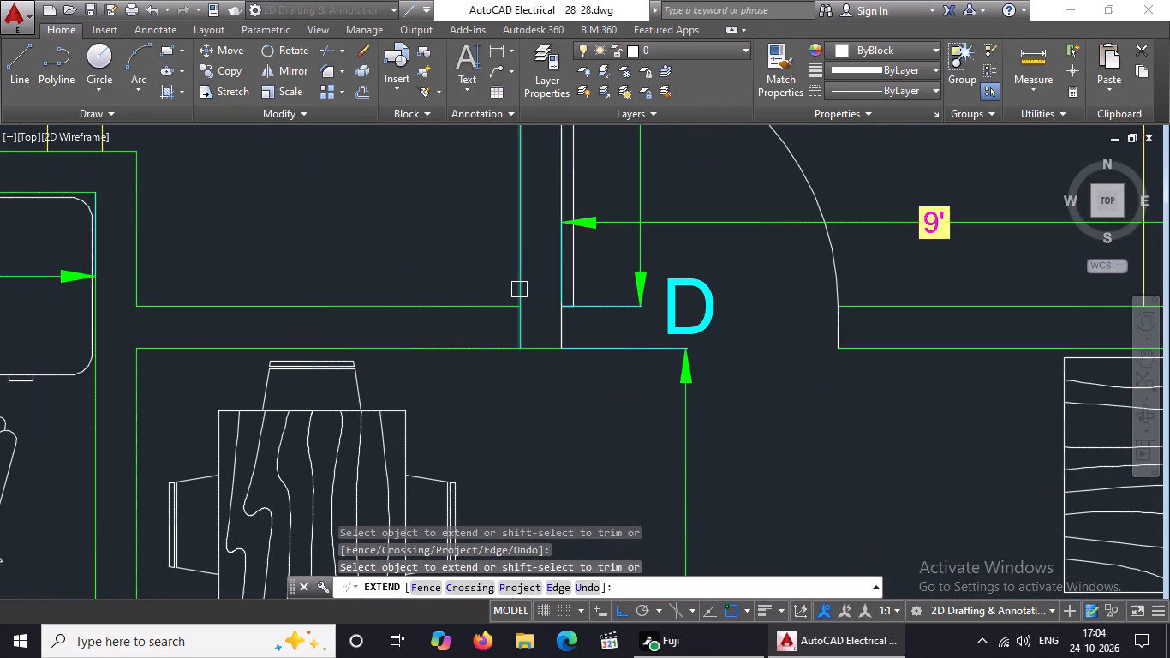
{"action": "left_click", "coordinate": [519, 290]}
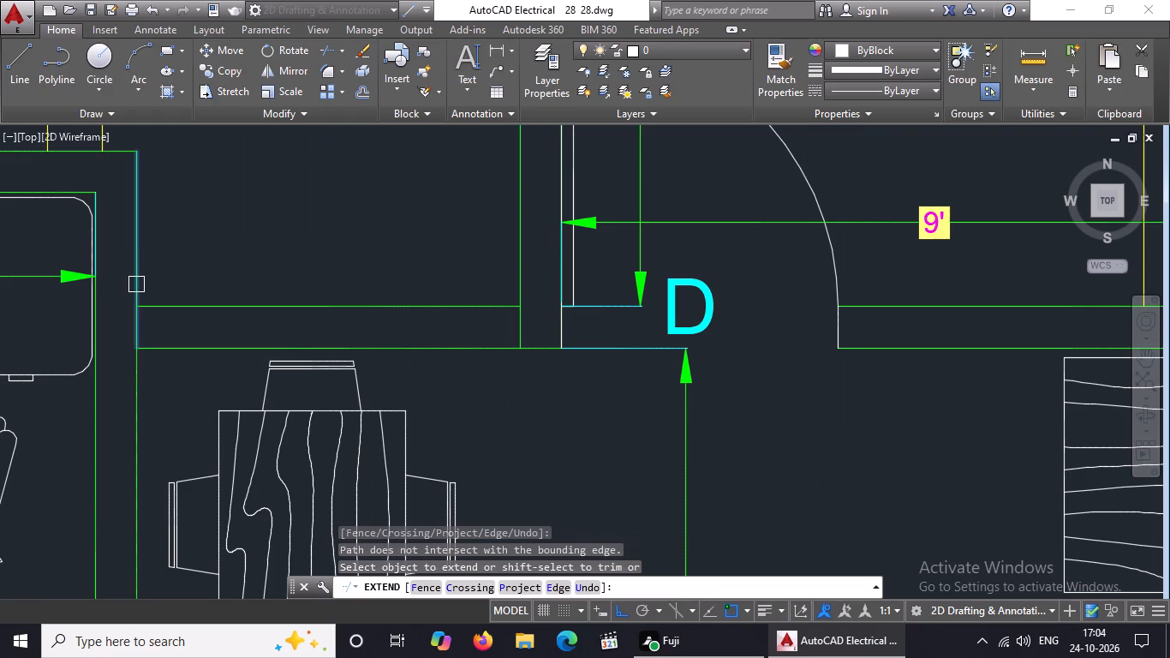
{"action": "left_click", "coordinate": [136, 285]}
{"action": "key", "text": "Escape"}
Open the wall between the staircase lobby and hall dining by trimming both wall lines at their ends and erasing the remaining pieces.
{"action": "left_click", "coordinate": [381, 350]}
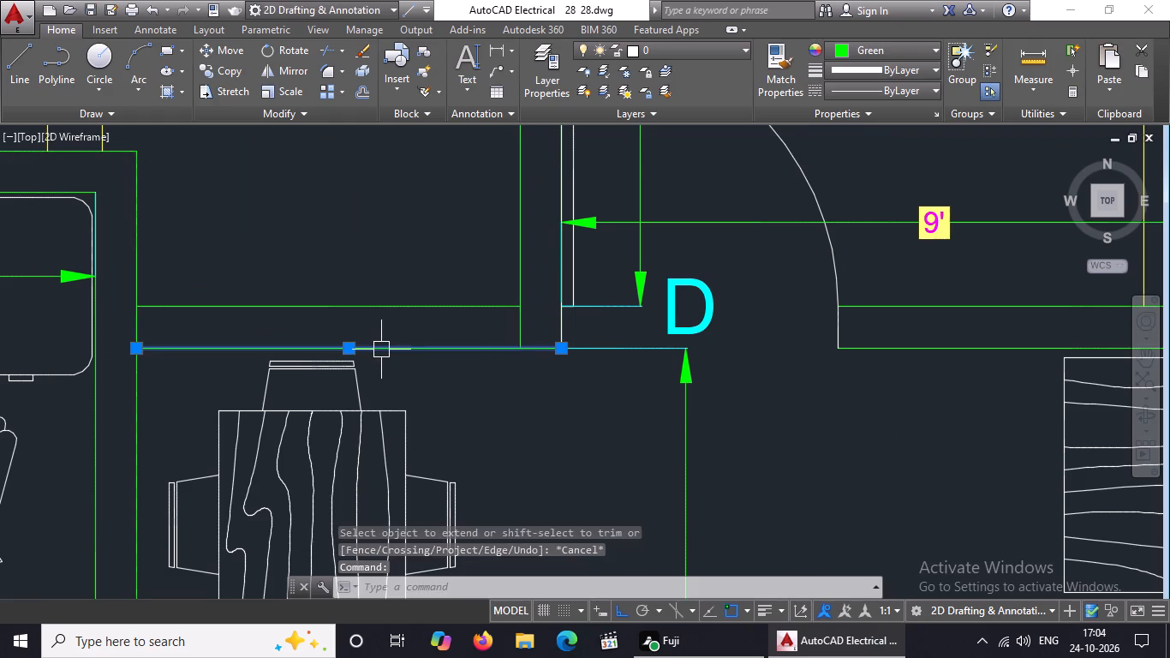
{"action": "key", "text": "Escape"}
{"action": "type", "text": "TR"}
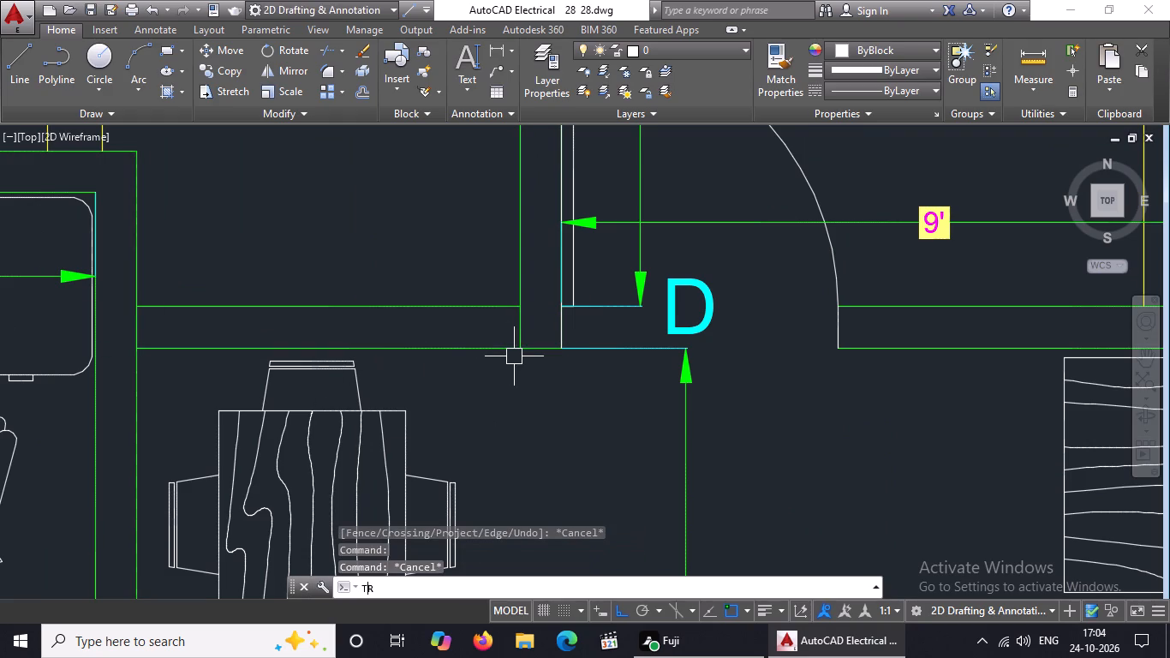
{"action": "key", "text": "Return"}
{"action": "key", "text": "Return"}
{"action": "left_click", "coordinate": [489, 350]}
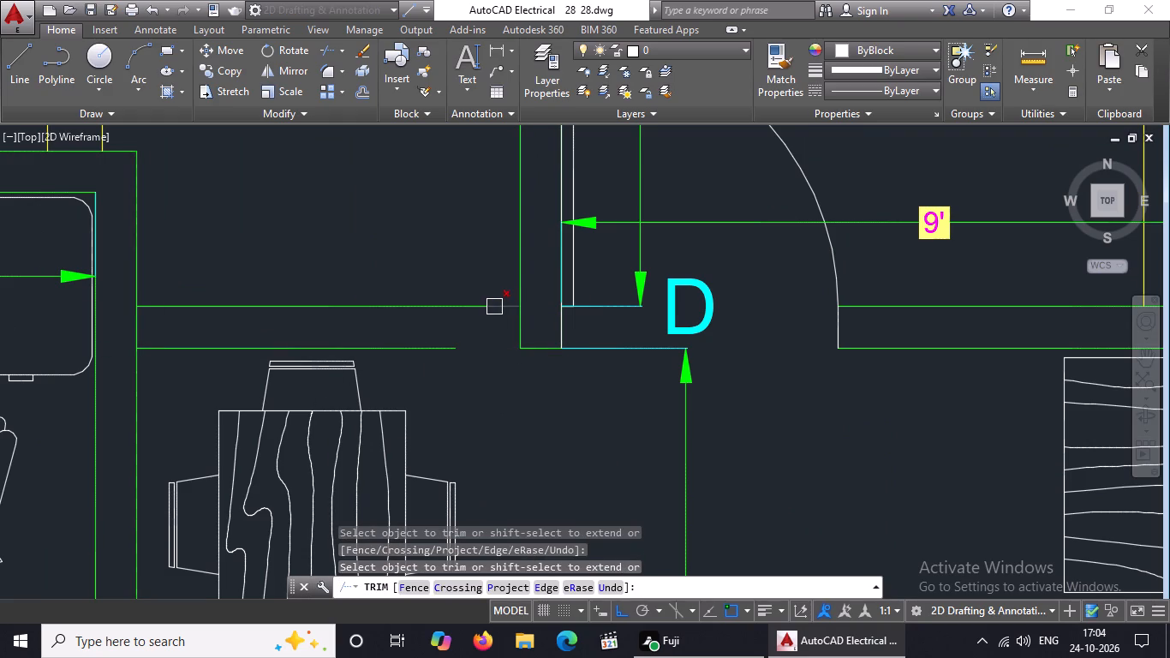
{"action": "left_click", "coordinate": [496, 305]}
{"action": "left_click", "coordinate": [157, 345]}
{"action": "left_click", "coordinate": [154, 308]}
{"action": "key", "text": "Escape"}
{"action": "left_click", "coordinate": [276, 306]}
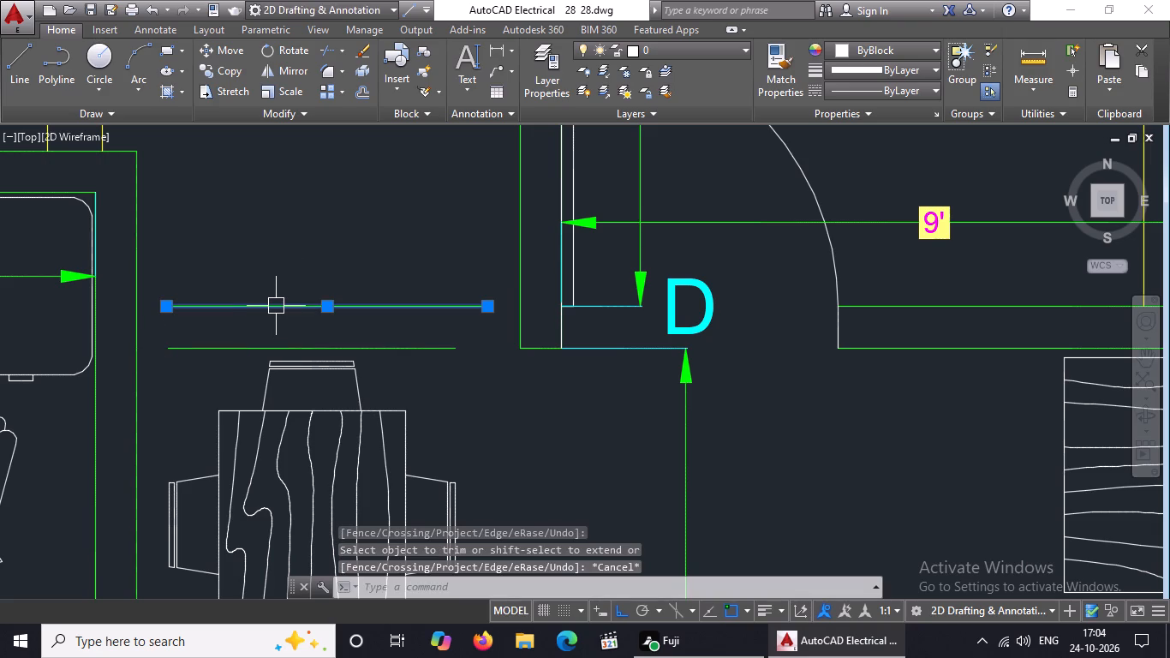
{"action": "key", "text": "Delete"}
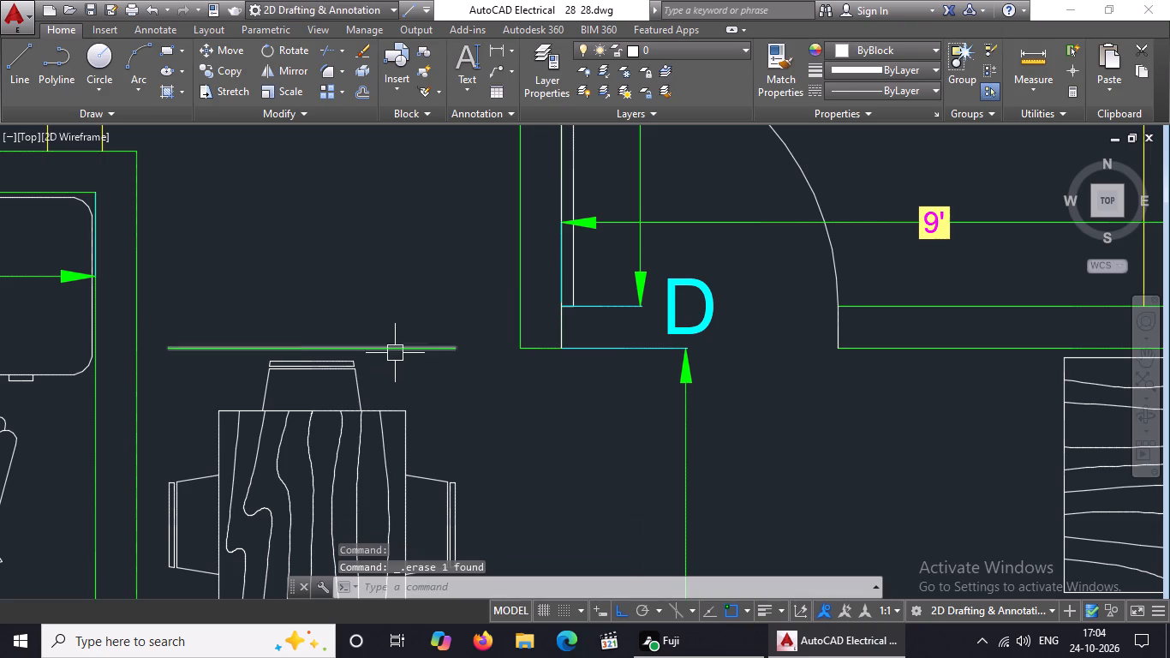
{"action": "left_click", "coordinate": [395, 352]}
{"action": "key", "text": "Delete"}
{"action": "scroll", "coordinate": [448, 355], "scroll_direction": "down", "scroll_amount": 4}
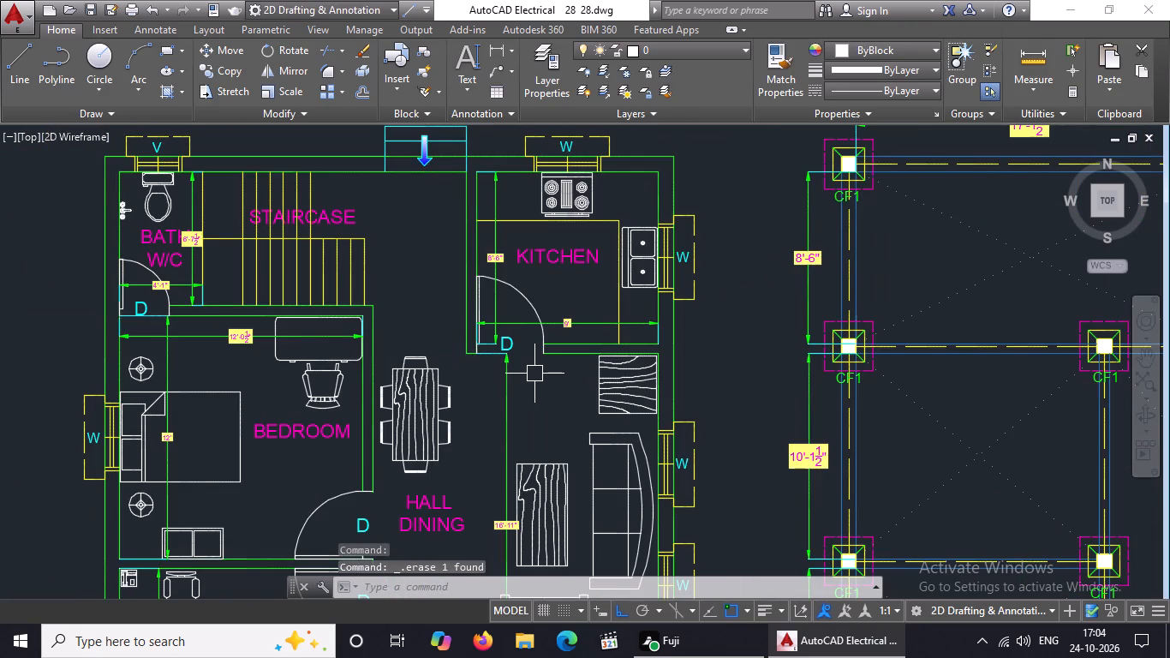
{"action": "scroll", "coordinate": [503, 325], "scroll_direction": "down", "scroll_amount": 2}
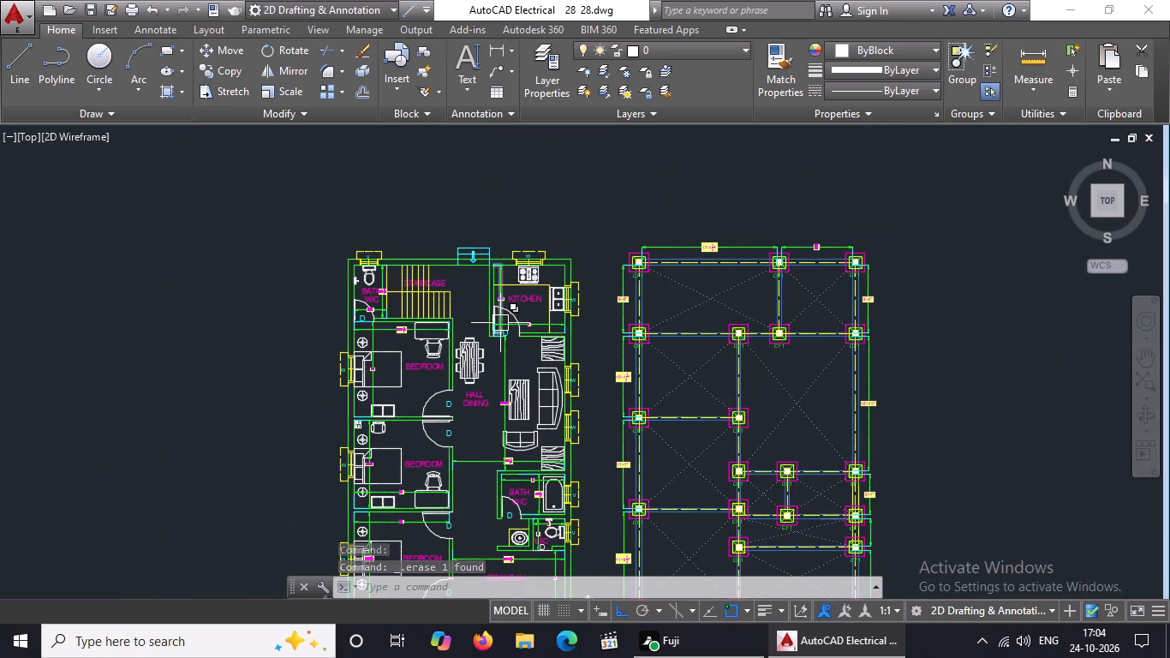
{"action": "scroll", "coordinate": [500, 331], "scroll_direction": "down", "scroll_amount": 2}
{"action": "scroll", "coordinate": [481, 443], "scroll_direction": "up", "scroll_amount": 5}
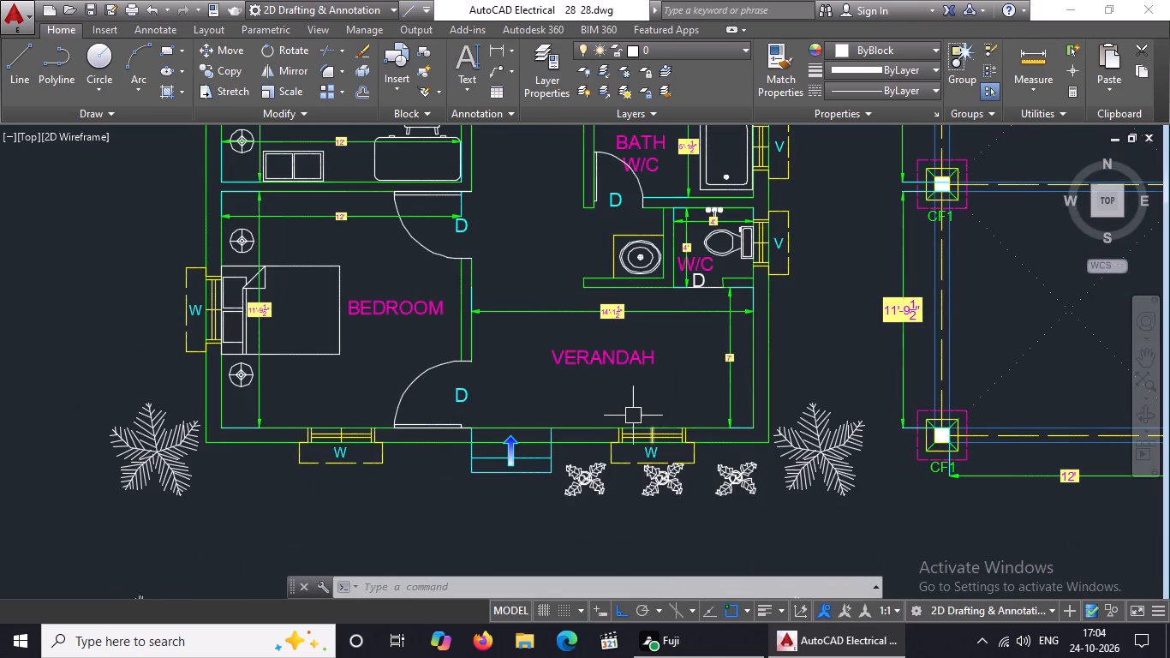
Review the overall layout of the floor plan, foundation plan and front elevation.
{"action": "scroll", "coordinate": [633, 416], "scroll_direction": "down", "scroll_amount": 2}
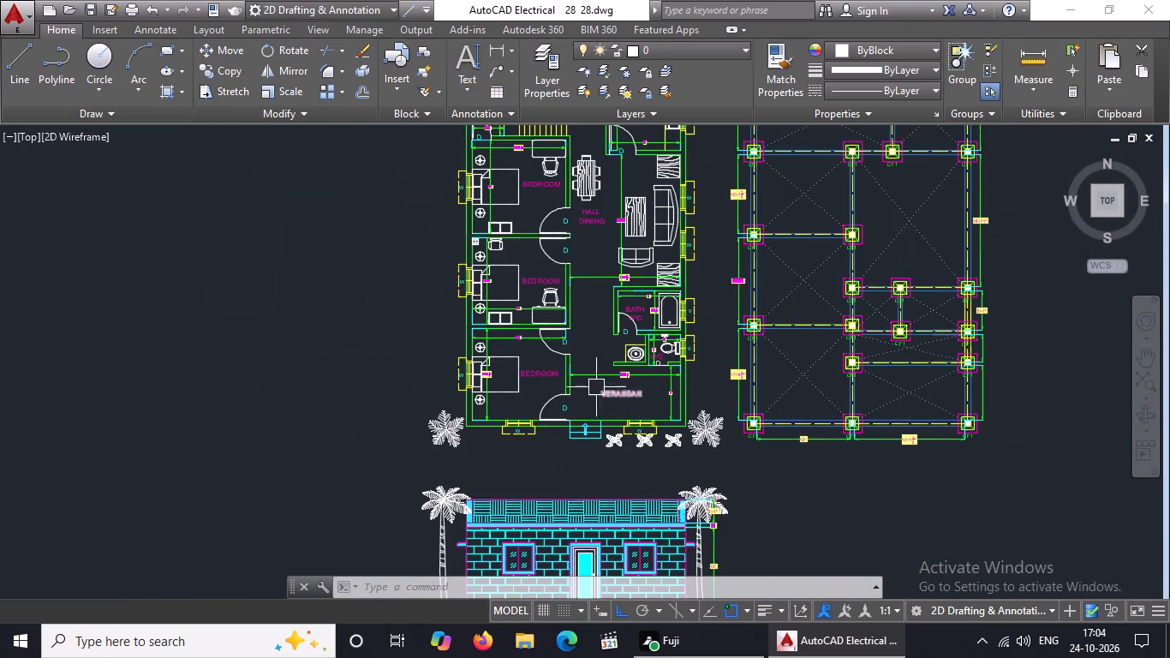
{"action": "scroll", "coordinate": [594, 296], "scroll_direction": "up", "scroll_amount": 1}
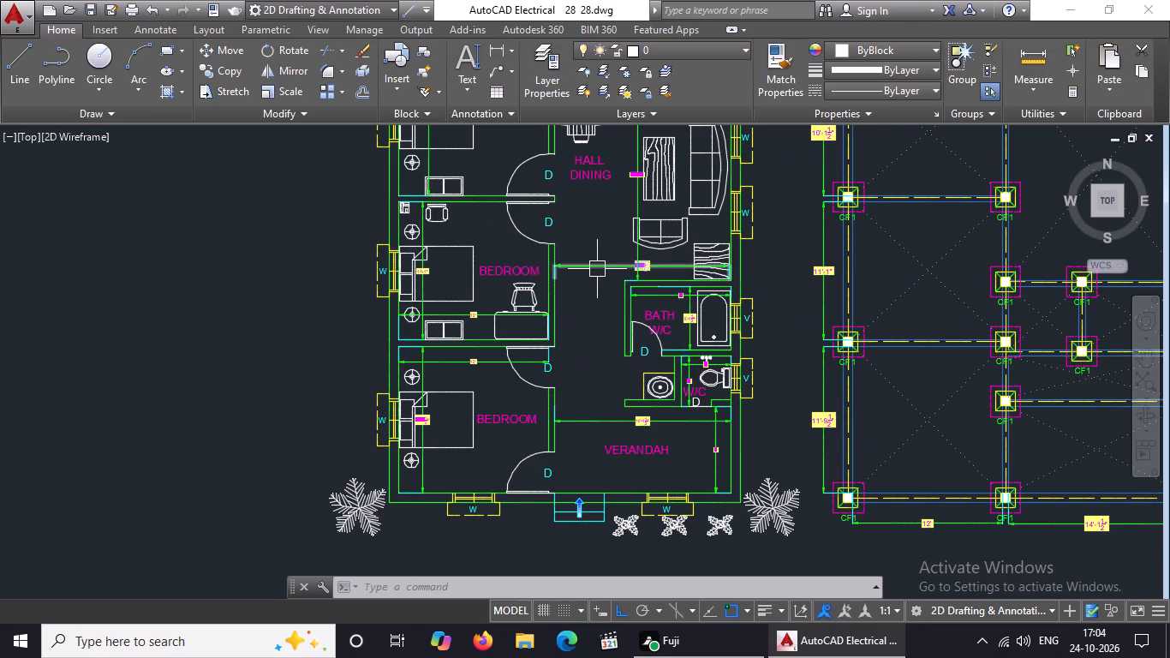
{"action": "scroll", "coordinate": [597, 269], "scroll_direction": "up", "scroll_amount": 1}
{"action": "middle_click_drag", "start_coordinate": [597, 269], "coordinate": [594, 288]}
{"action": "scroll", "coordinate": [594, 288], "scroll_direction": "down", "scroll_amount": 2}
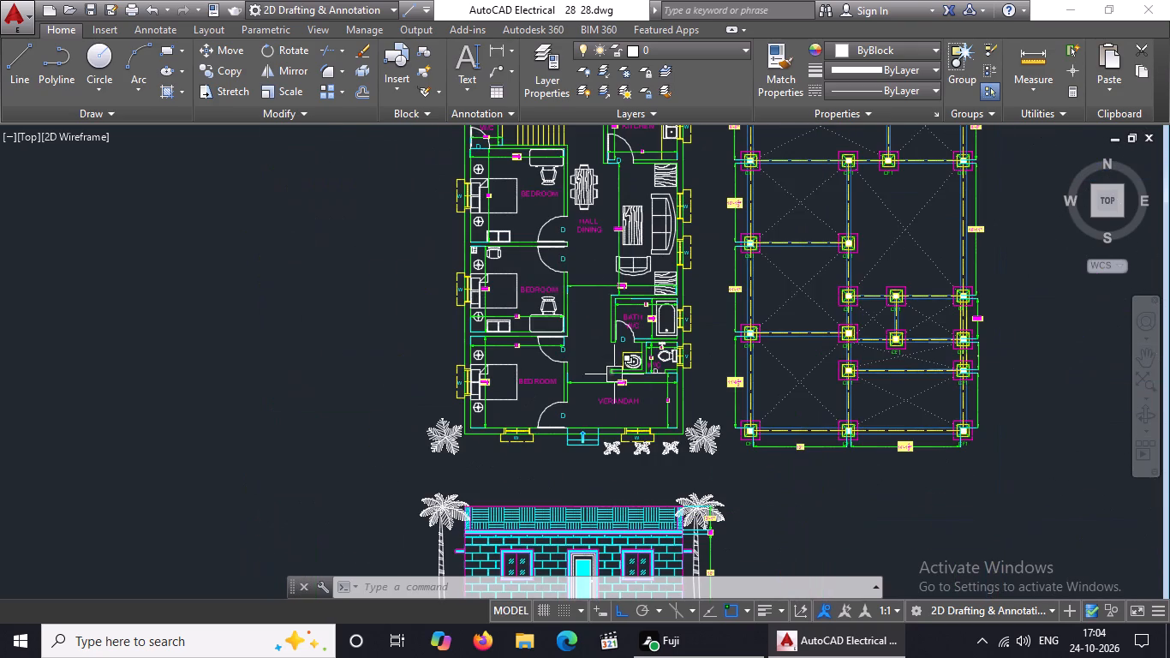
{"action": "scroll", "coordinate": [610, 391], "scroll_direction": "down", "scroll_amount": 2}
{"action": "scroll", "coordinate": [604, 479], "scroll_direction": "up", "scroll_amount": 2}
{"action": "scroll", "coordinate": [616, 430], "scroll_direction": "down", "scroll_amount": 3}
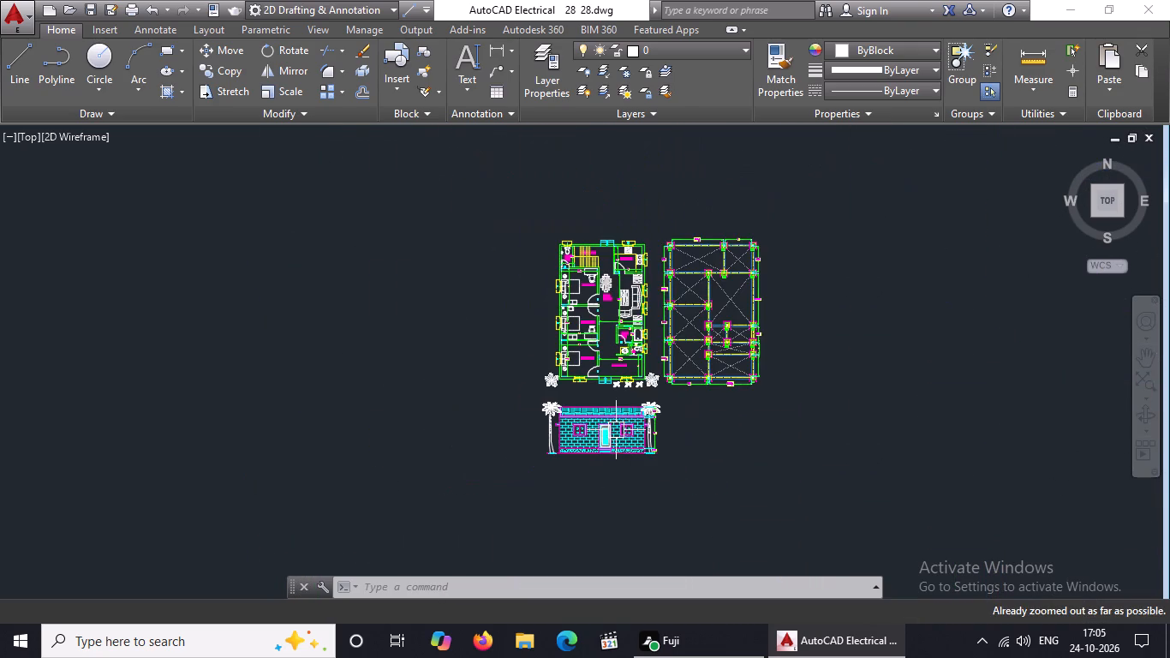
{"action": "scroll", "coordinate": [670, 224], "scroll_direction": "up", "scroll_amount": 2}
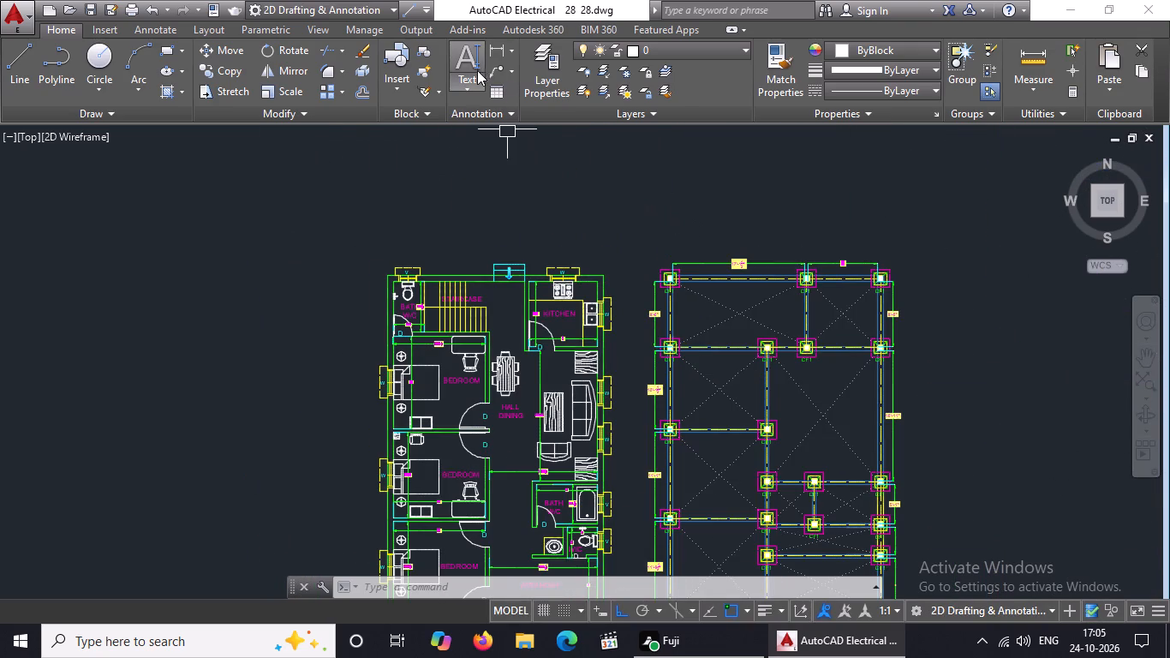
Add the single-line text "PLAN" above the floor plan near the staircase, about 3'-8" high and rotated 270 degrees.
{"action": "left_click", "coordinate": [474, 80]}
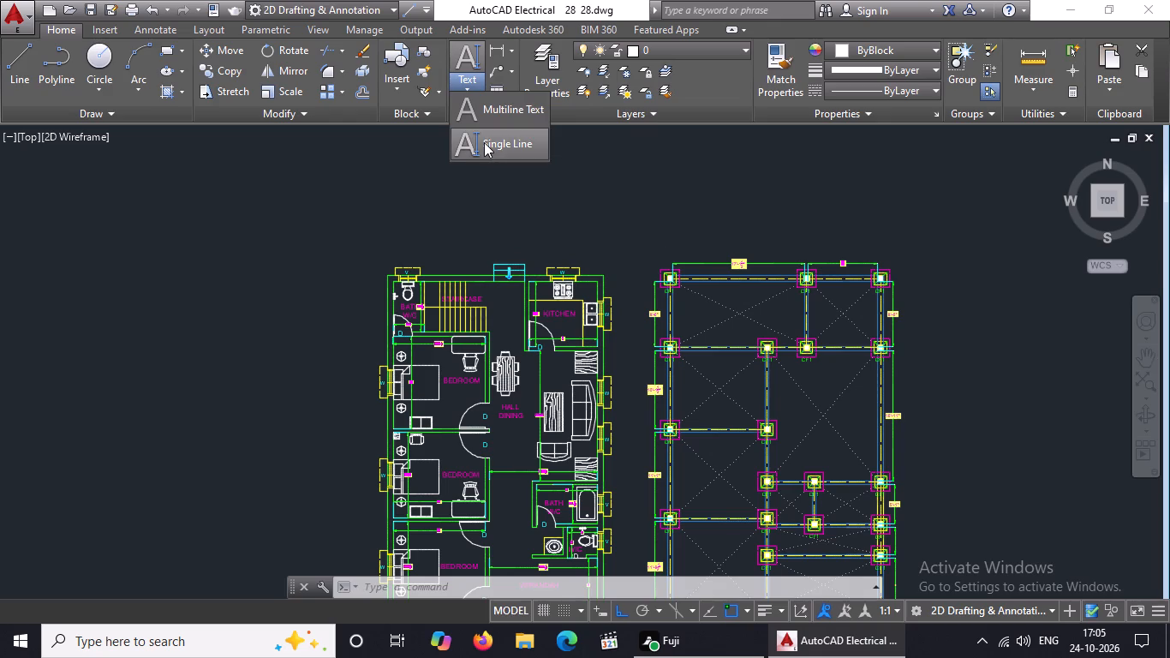
{"action": "left_click", "coordinate": [484, 142]}
{"action": "left_click", "coordinate": [457, 218]}
{"action": "left_click", "coordinate": [460, 247]}
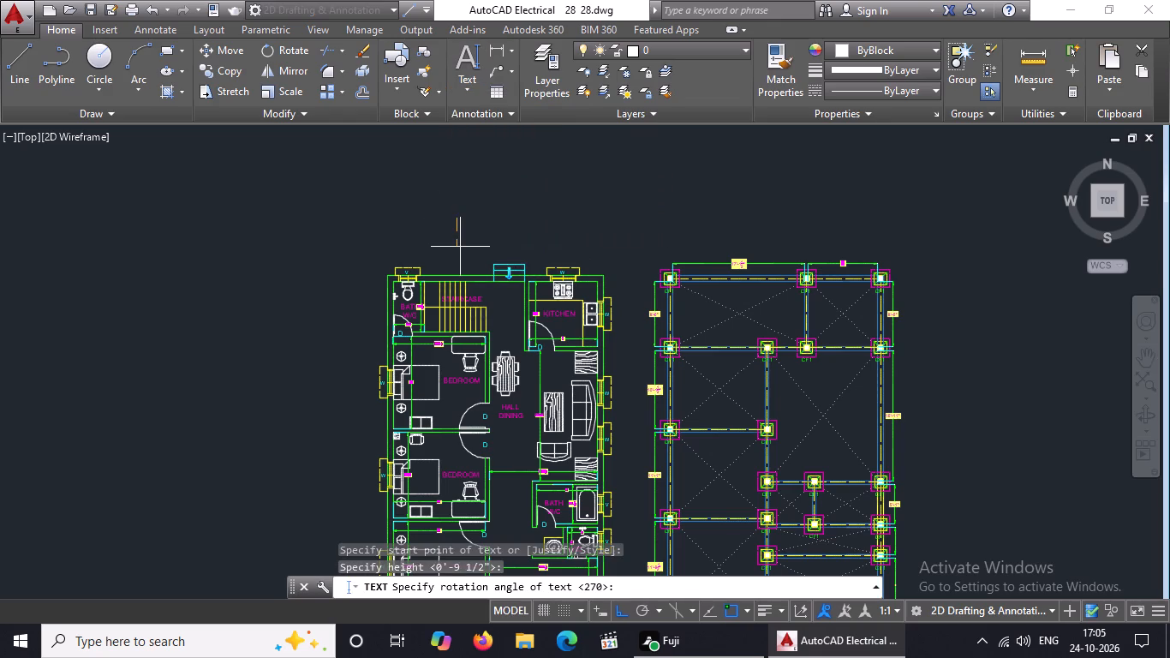
{"action": "left_click", "coordinate": [459, 244]}
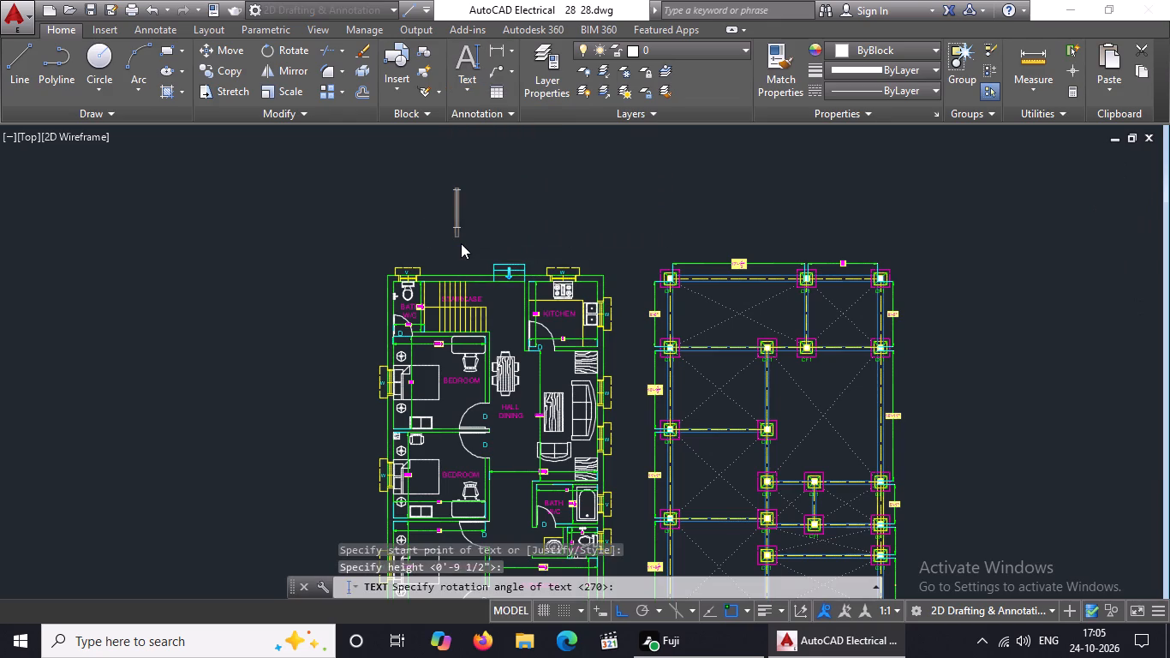
{"action": "type", "text": "PLAN"}
{"action": "key", "text": "Return"}
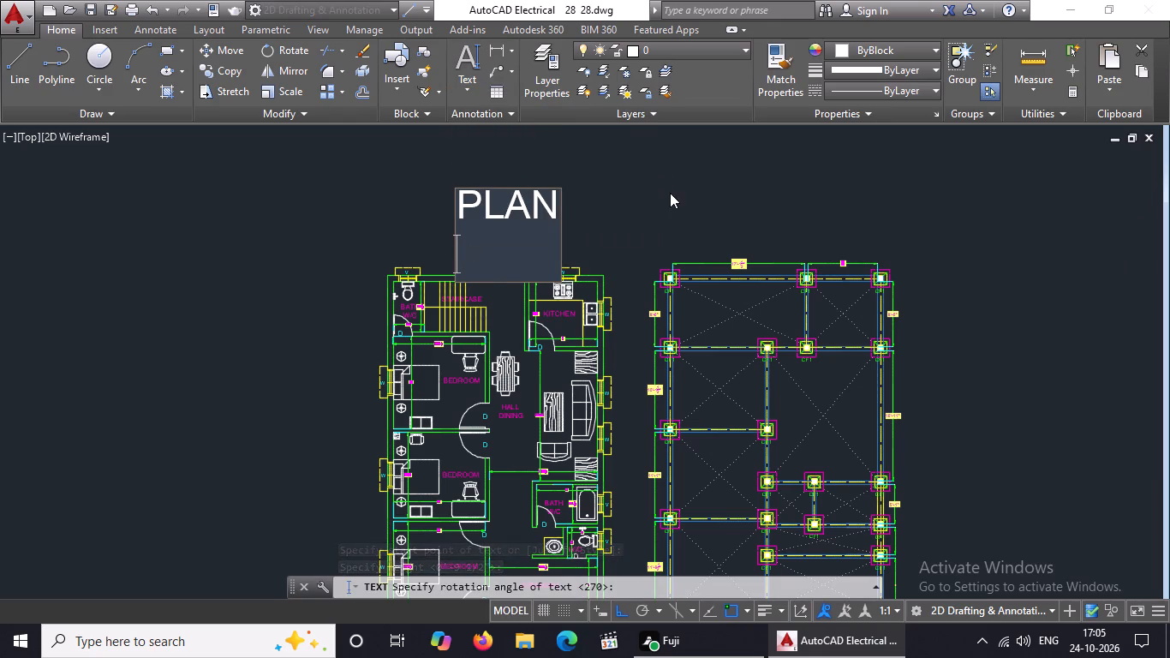
{"action": "left_click", "coordinate": [670, 193]}
{"action": "key", "text": "Escape"}
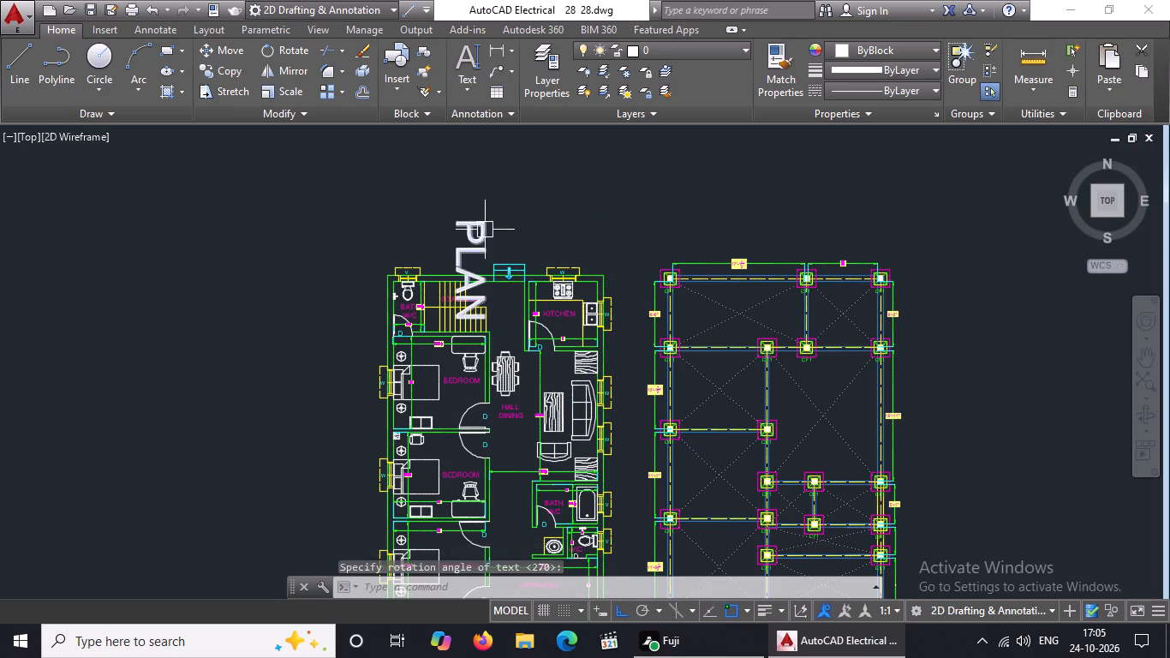
Rotate the PLAN title so it reads horizontally and move it straight up about 3'-11", clear of the floor plan's upper wall.
{"action": "left_click", "coordinate": [479, 233]}
{"action": "left_click", "coordinate": [296, 48]}
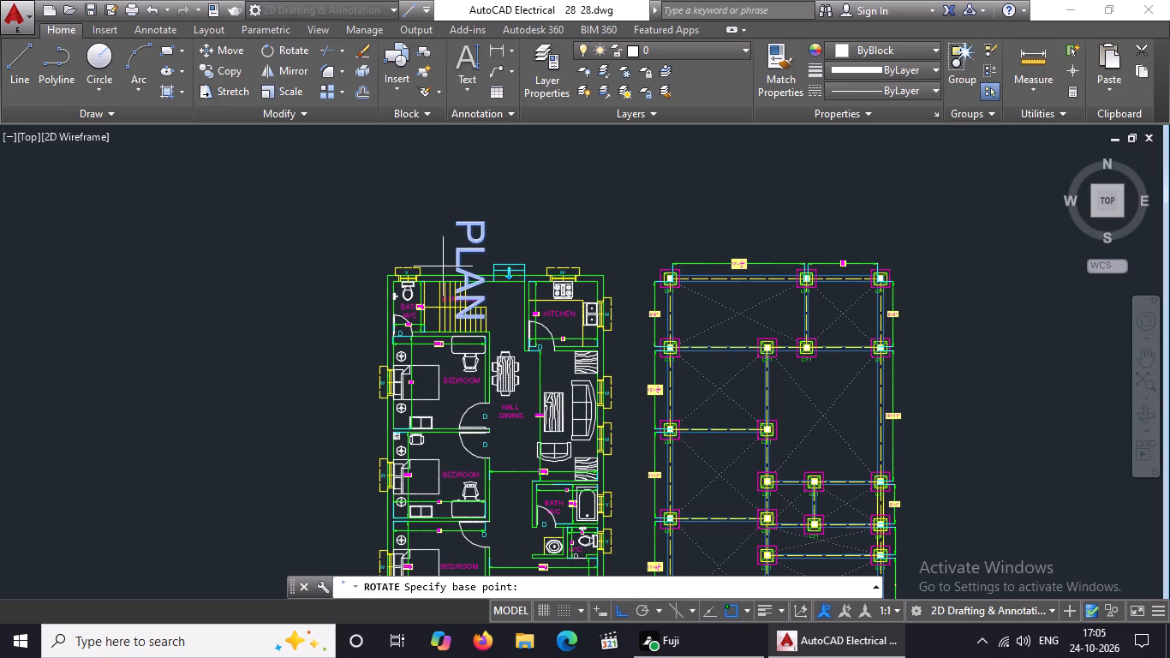
{"action": "left_click", "coordinate": [484, 255]}
{"action": "left_click", "coordinate": [484, 176]}
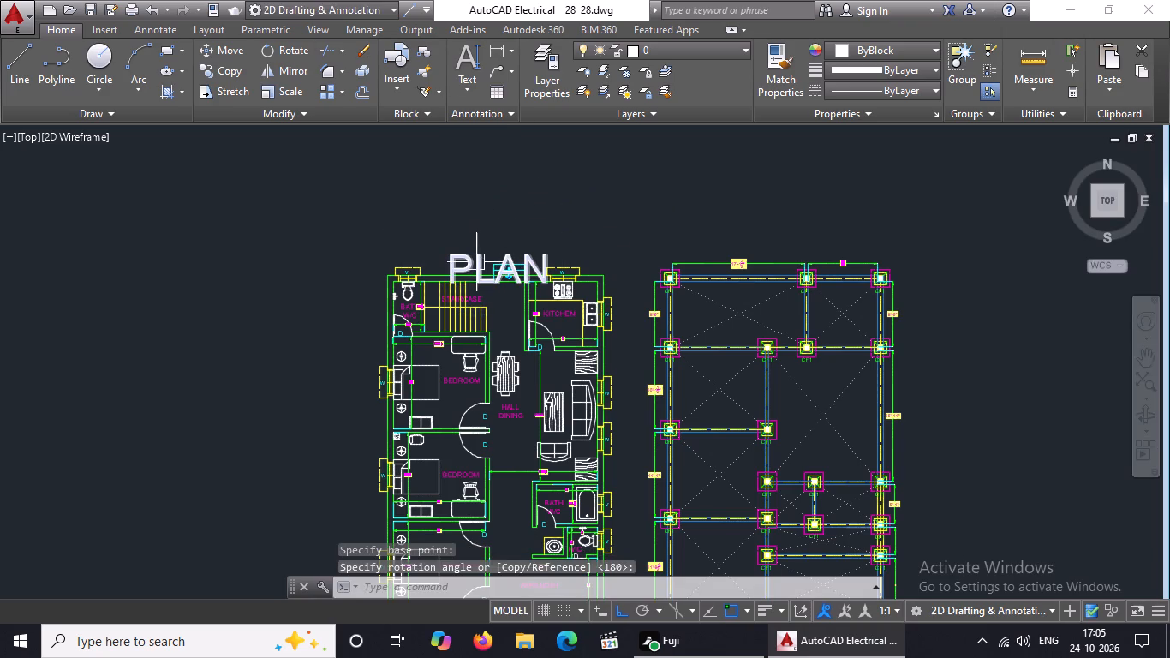
{"action": "left_click", "coordinate": [475, 258]}
{"action": "left_click", "coordinate": [452, 282]}
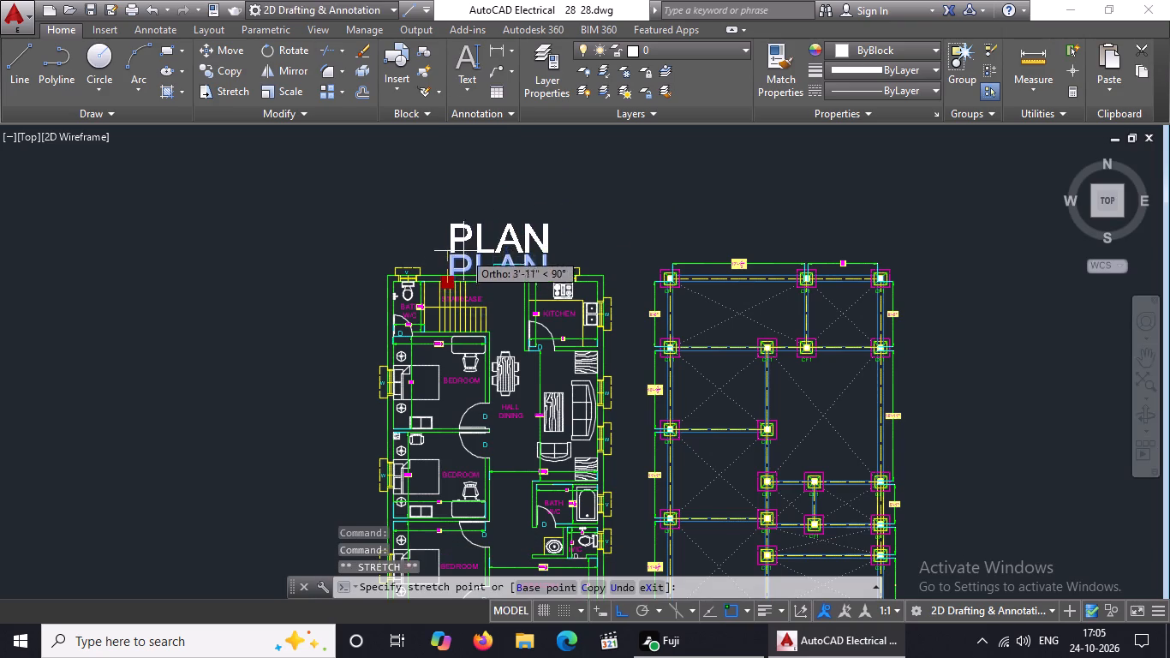
{"action": "left_click", "coordinate": [463, 250]}
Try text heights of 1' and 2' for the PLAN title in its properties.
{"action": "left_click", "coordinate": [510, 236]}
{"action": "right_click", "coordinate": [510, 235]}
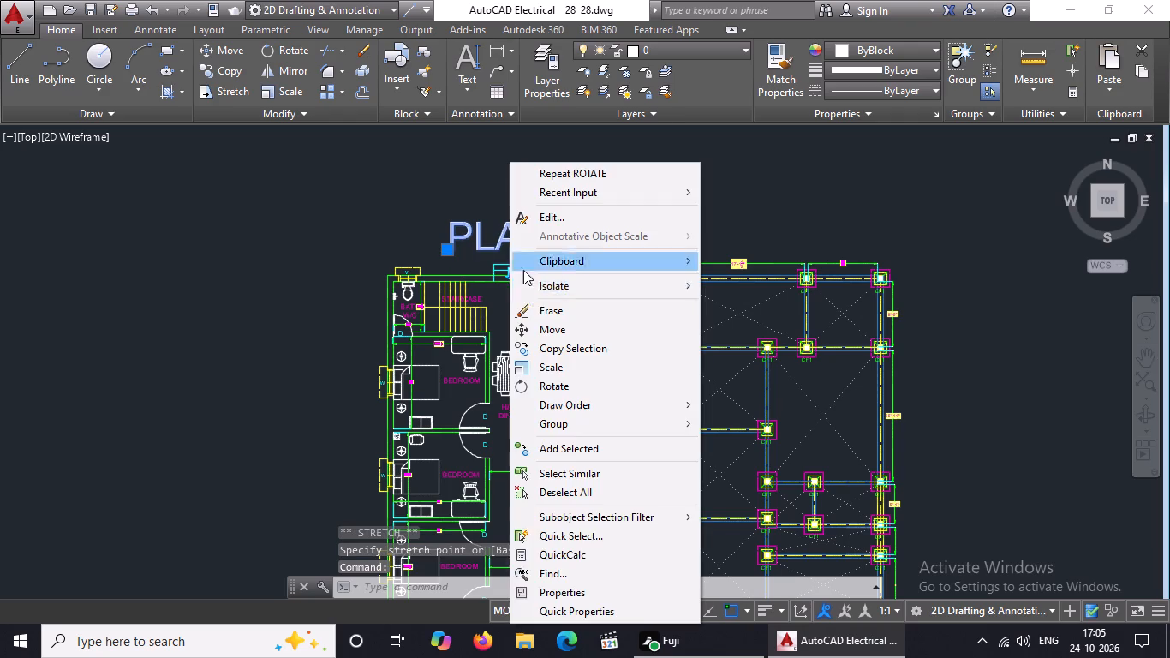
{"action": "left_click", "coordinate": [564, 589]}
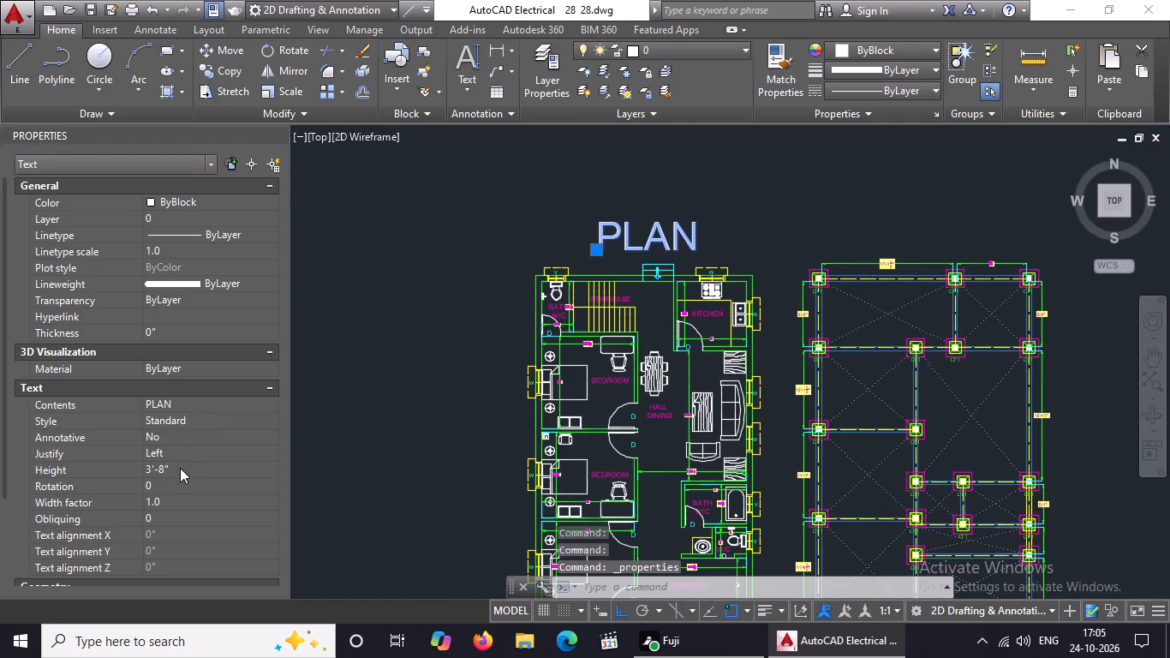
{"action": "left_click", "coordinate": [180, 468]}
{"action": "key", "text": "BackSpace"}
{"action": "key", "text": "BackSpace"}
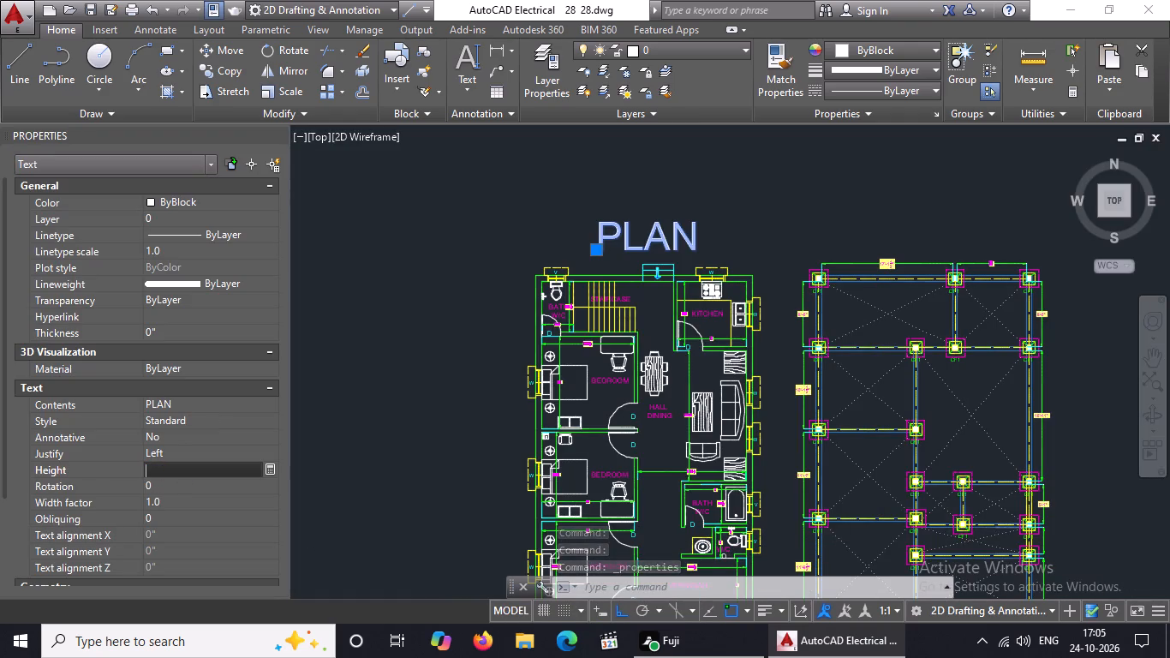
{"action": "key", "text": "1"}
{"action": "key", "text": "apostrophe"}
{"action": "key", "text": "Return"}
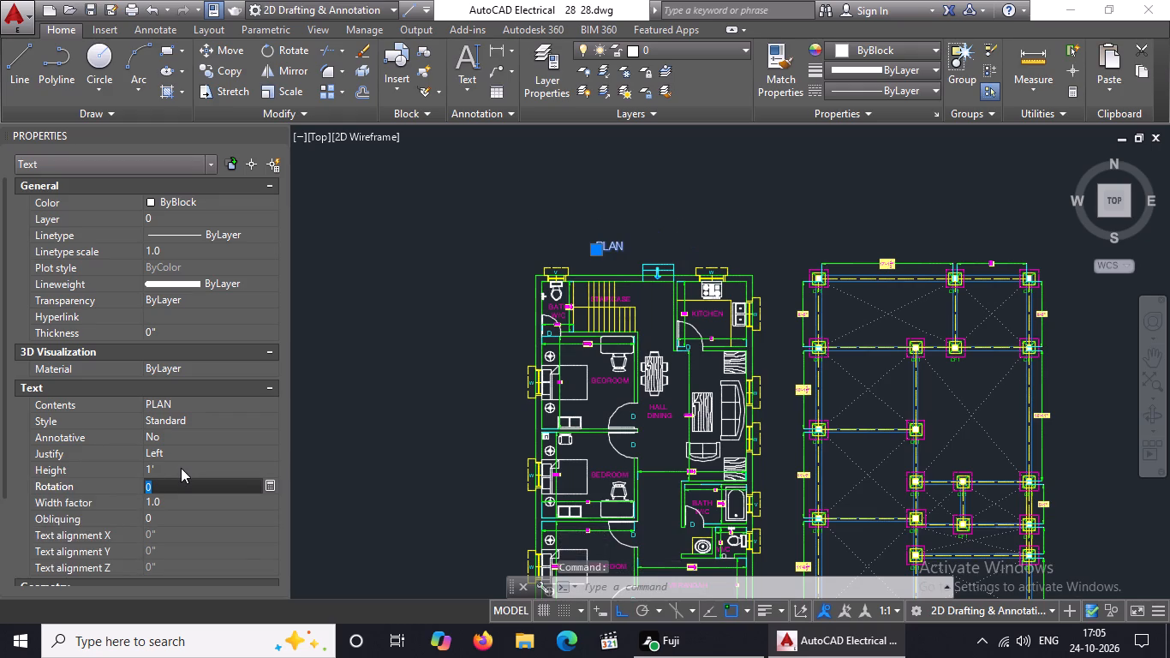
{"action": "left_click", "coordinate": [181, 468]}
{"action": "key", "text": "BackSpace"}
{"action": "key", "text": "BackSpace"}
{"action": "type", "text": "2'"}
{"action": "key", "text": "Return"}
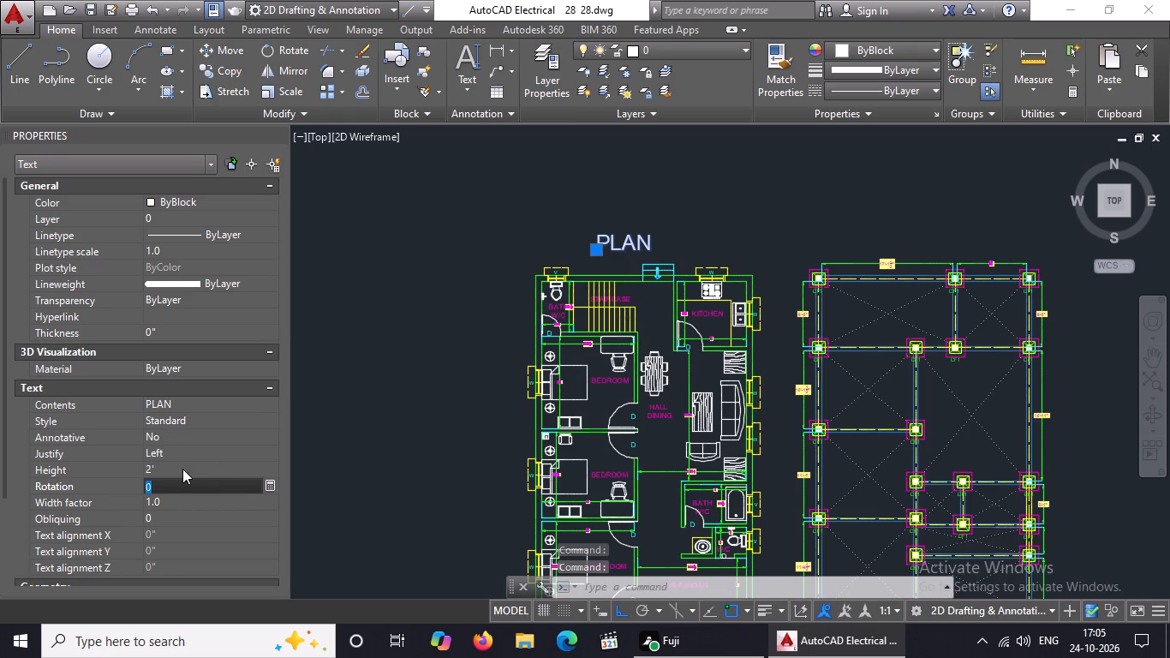
Set the PLAN title's text height to 1.5' and close its properties.
{"action": "left_click", "coordinate": [182, 468]}
{"action": "key", "text": "BackSpace"}
{"action": "key", "text": "BackSpace"}
{"action": "key", "text": "BackSpace"}
{"action": "type", "text": "1.5'"}
{"action": "key", "text": "Return"}
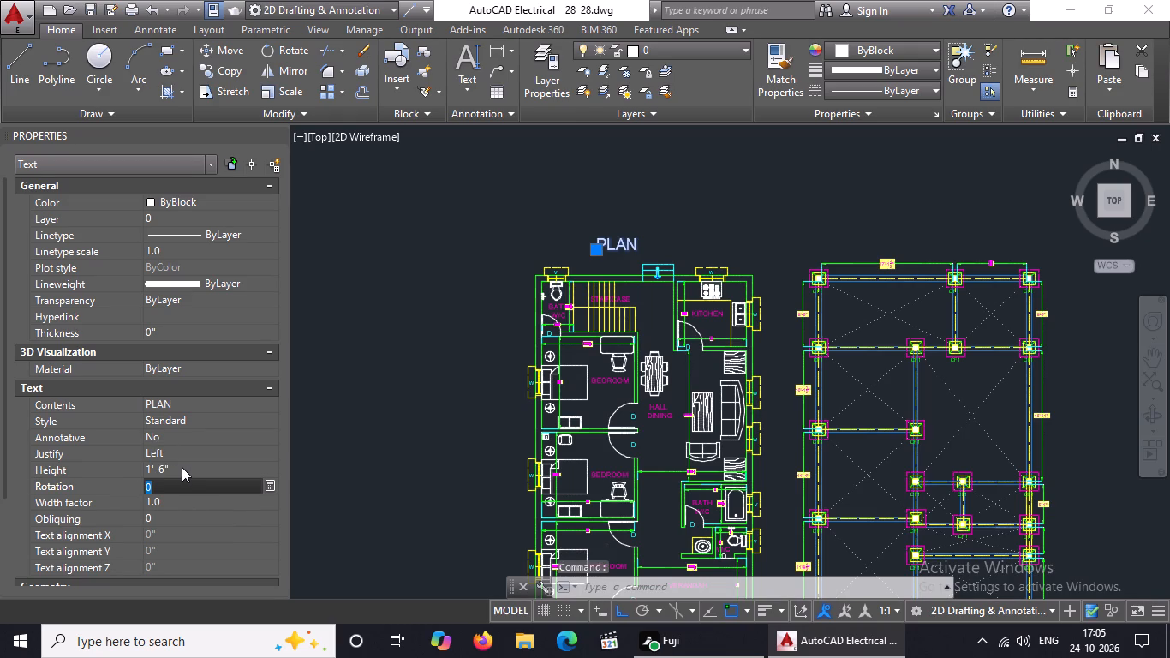
{"action": "left_click", "coordinate": [278, 135]}
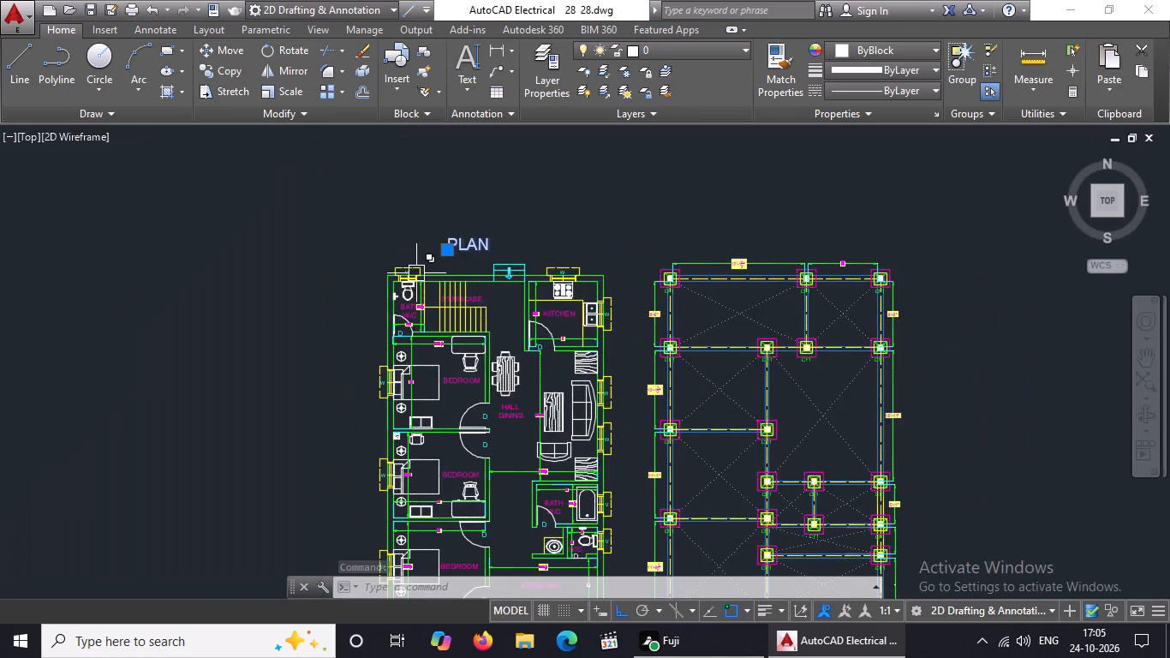
Turn Ortho off and shift the PLAN title slightly closer to the floor plan's upper wall.
{"action": "left_click", "coordinate": [452, 248]}
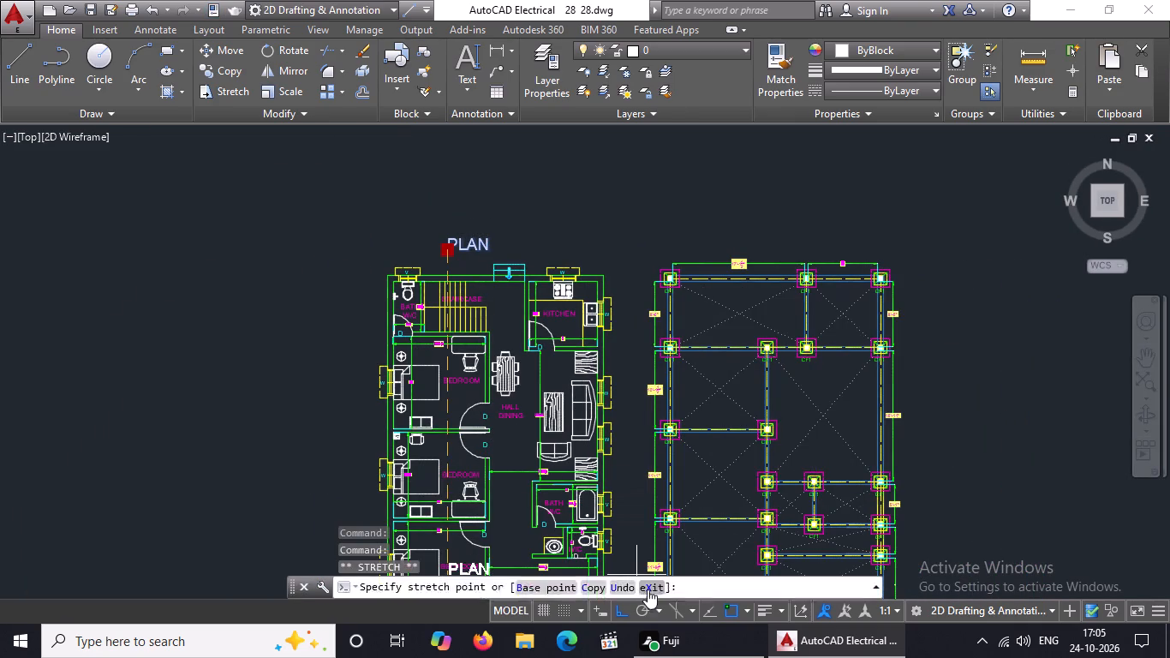
{"action": "left_click", "coordinate": [623, 608]}
{"action": "scroll", "coordinate": [510, 336], "scroll_direction": "down", "scroll_amount": 2}
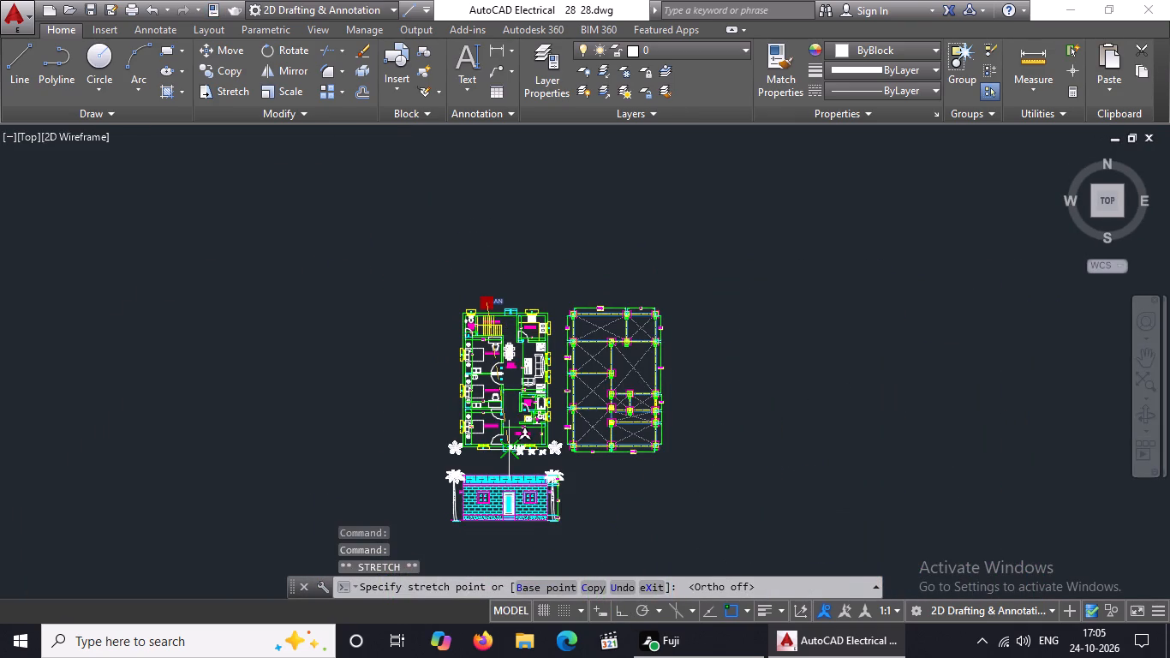
{"action": "scroll", "coordinate": [503, 308], "scroll_direction": "up", "scroll_amount": 2}
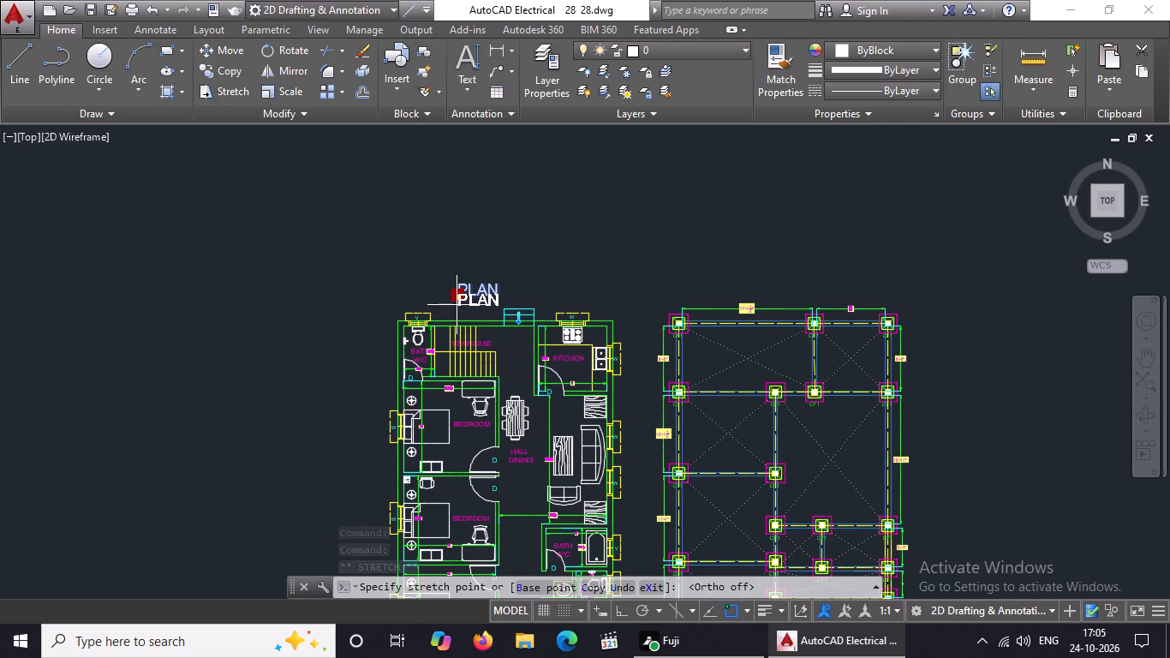
{"action": "left_click", "coordinate": [457, 303]}
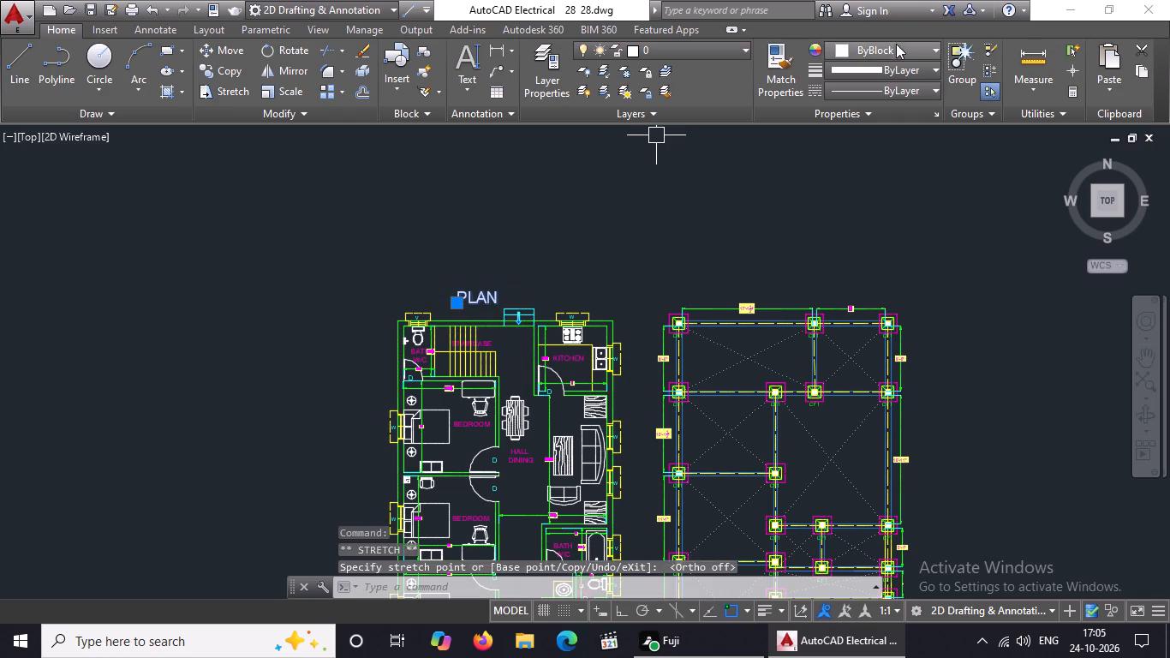
Change the PLAN title's color to red and deselect it.
{"action": "left_click", "coordinate": [877, 48]}
{"action": "left_click", "coordinate": [836, 225]}
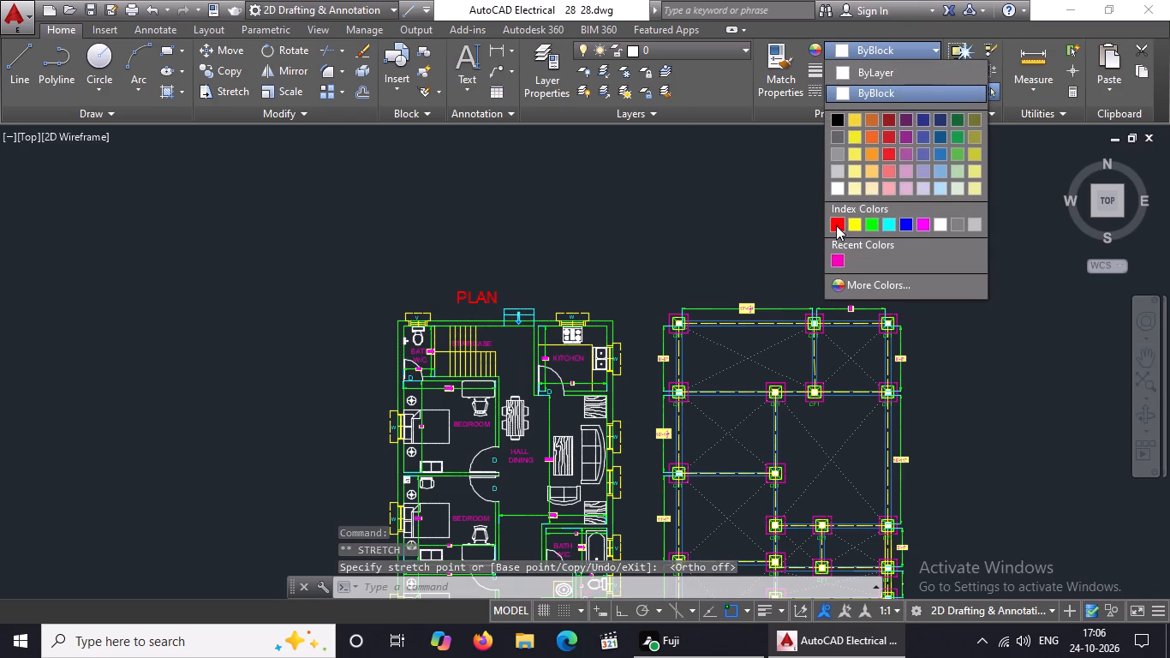
{"action": "key", "text": "Escape"}
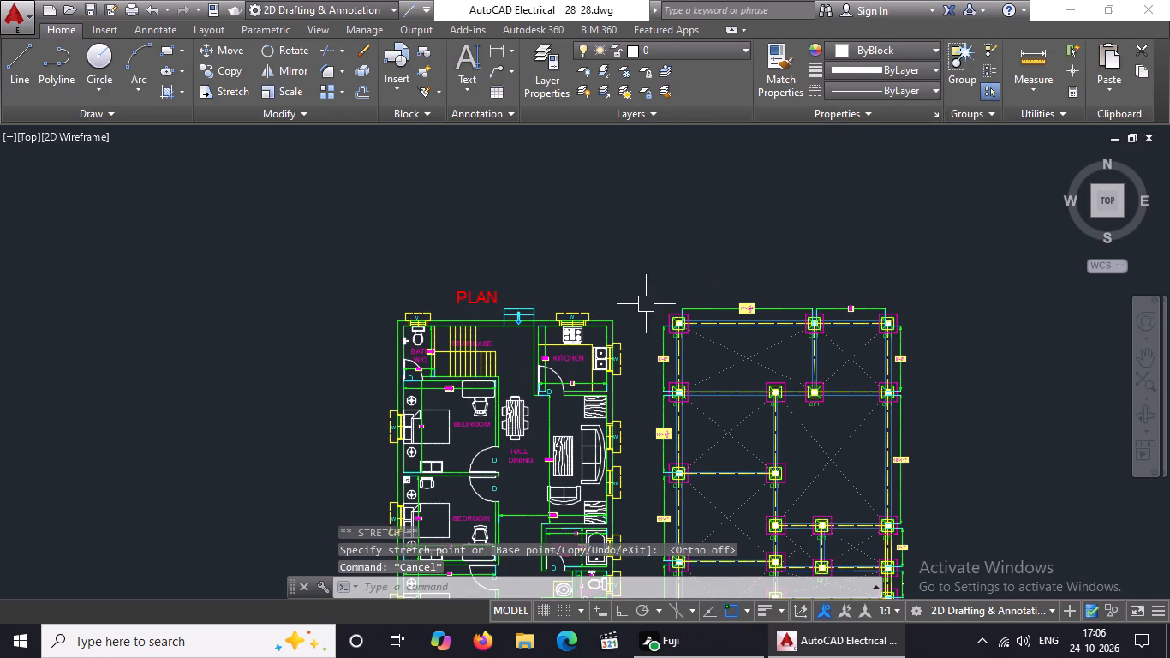
Copy the red PLAN title to just below the foundation plan, centered between its lower dimensions.
{"action": "scroll", "coordinate": [648, 303], "scroll_direction": "down", "scroll_amount": 2}
{"action": "scroll", "coordinate": [583, 311], "scroll_direction": "up", "scroll_amount": 2}
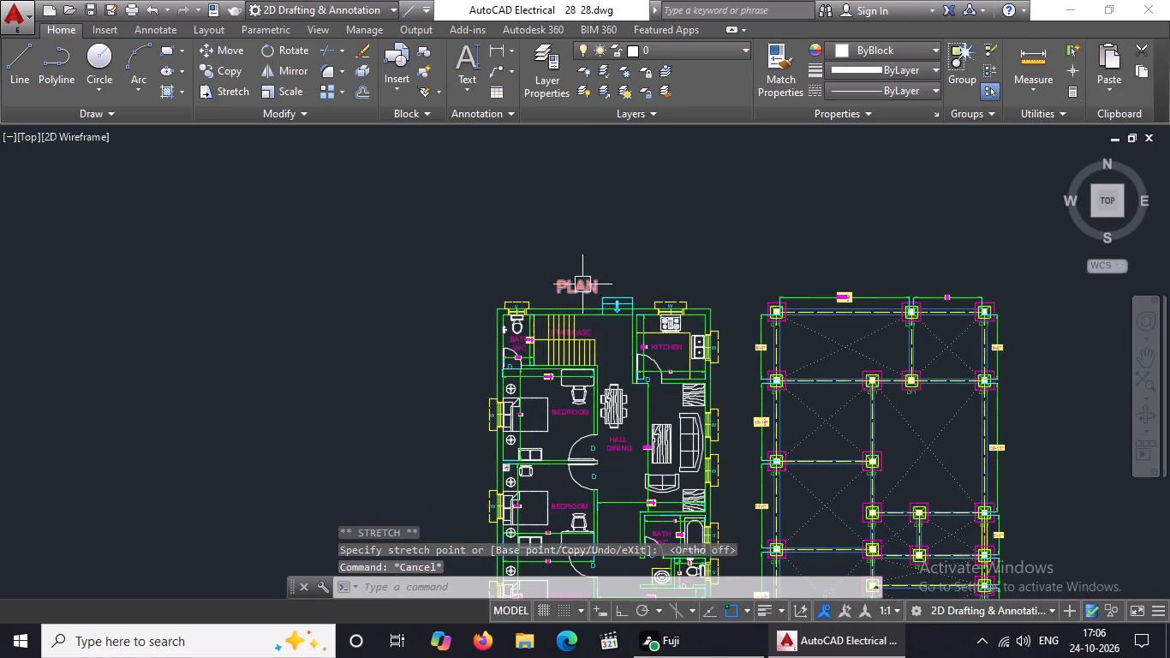
{"action": "left_click", "coordinate": [582, 284]}
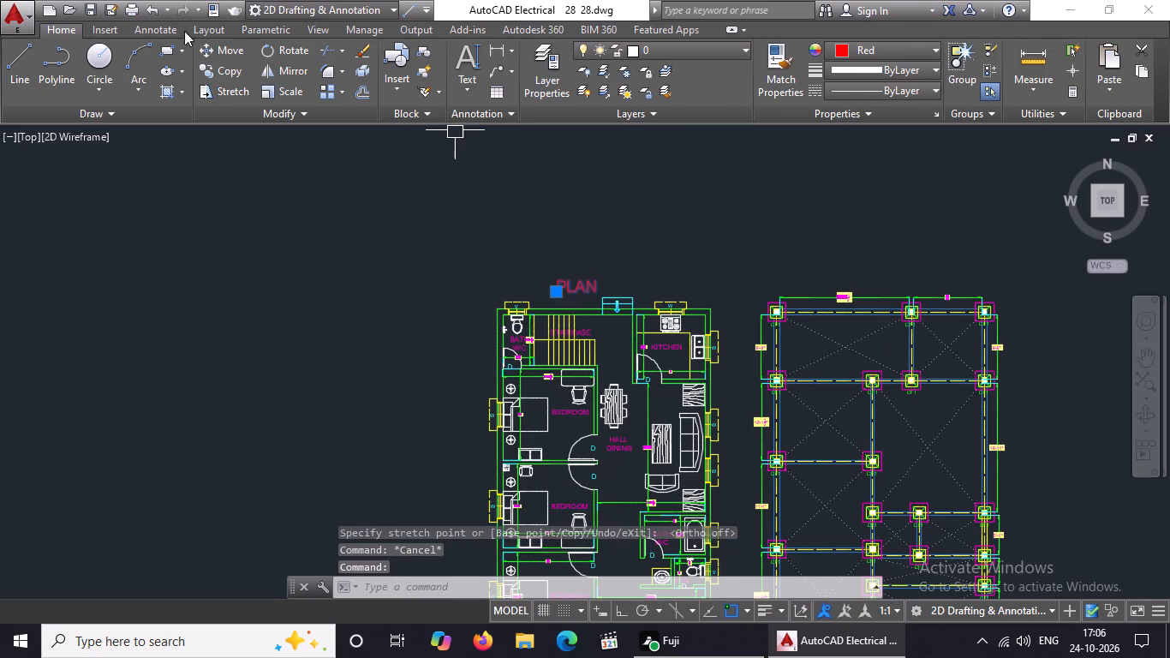
{"action": "left_click", "coordinate": [232, 69]}
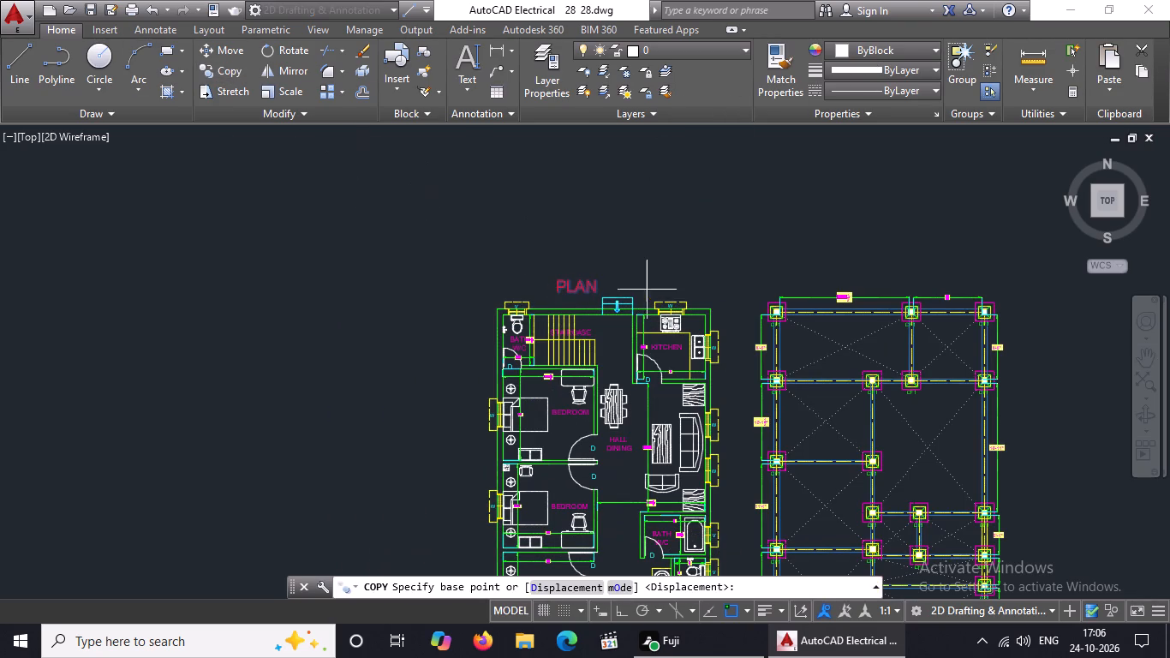
{"action": "left_click", "coordinate": [576, 284]}
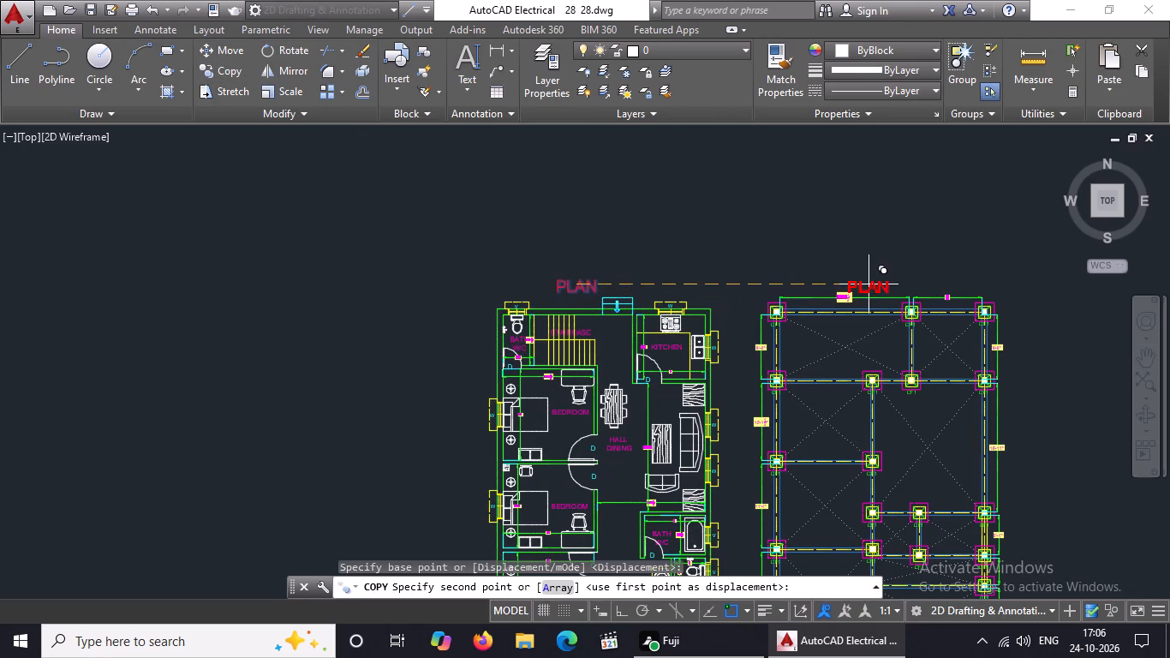
{"action": "scroll", "coordinate": [874, 281], "scroll_direction": "down", "scroll_amount": 2}
{"action": "scroll", "coordinate": [875, 450], "scroll_direction": "up", "scroll_amount": 2}
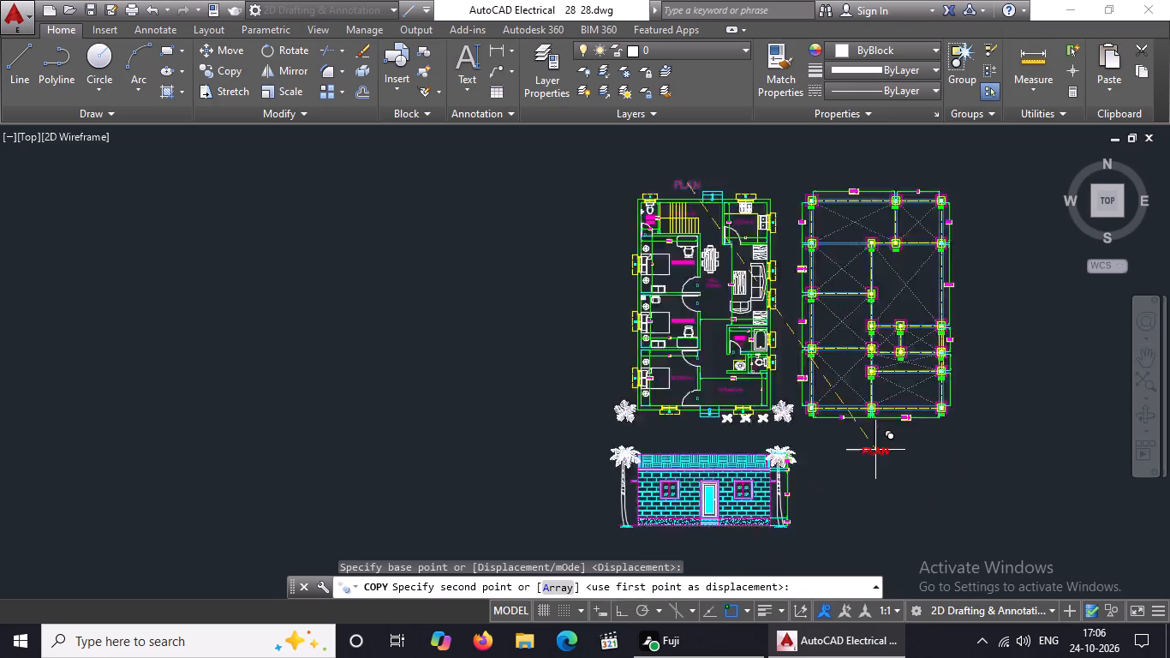
{"action": "scroll", "coordinate": [875, 450], "scroll_direction": "up", "scroll_amount": 1}
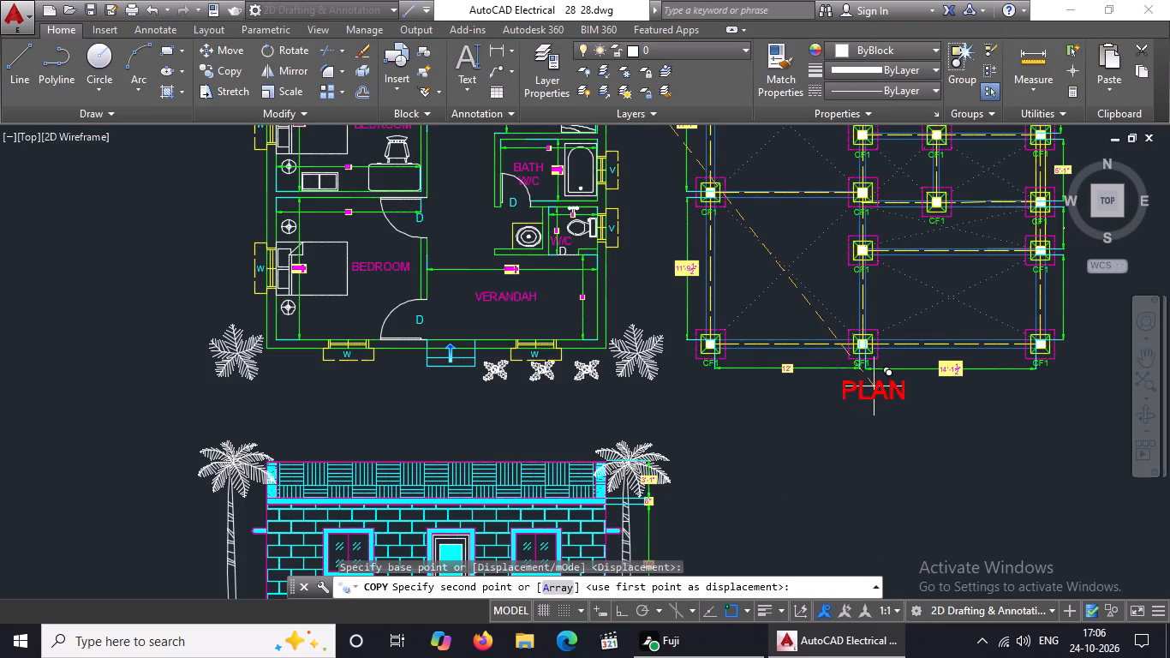
{"action": "scroll", "coordinate": [873, 388], "scroll_direction": "down", "scroll_amount": 3}
{"action": "scroll", "coordinate": [851, 351], "scroll_direction": "up", "scroll_amount": 1}
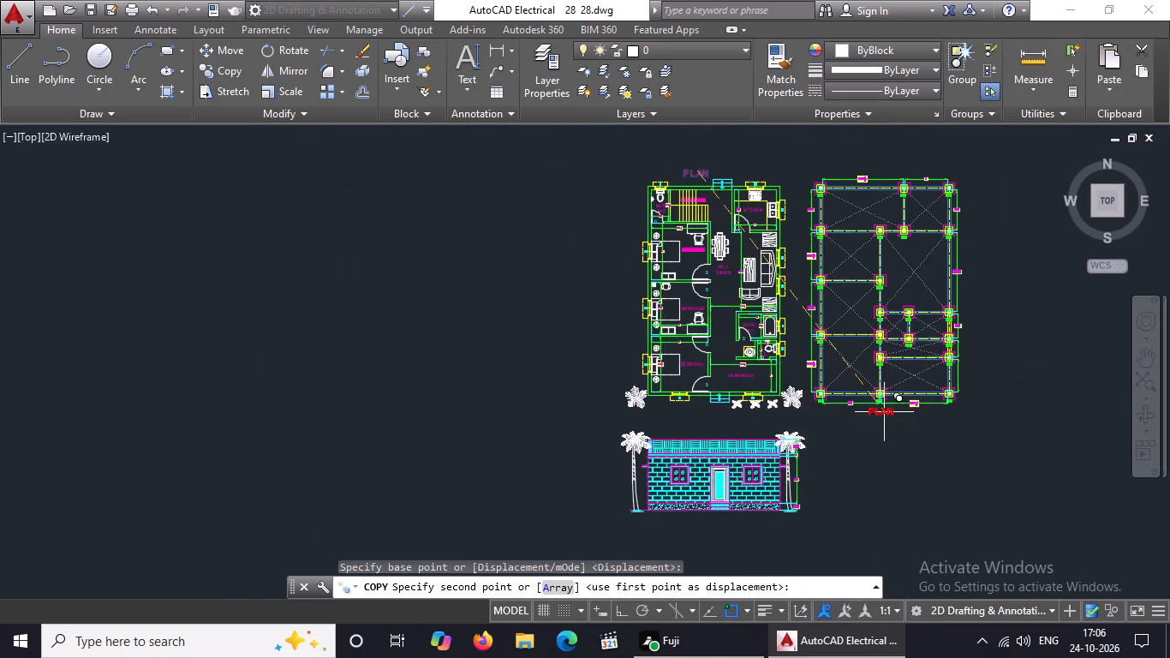
{"action": "scroll", "coordinate": [886, 412], "scroll_direction": "up", "scroll_amount": 2}
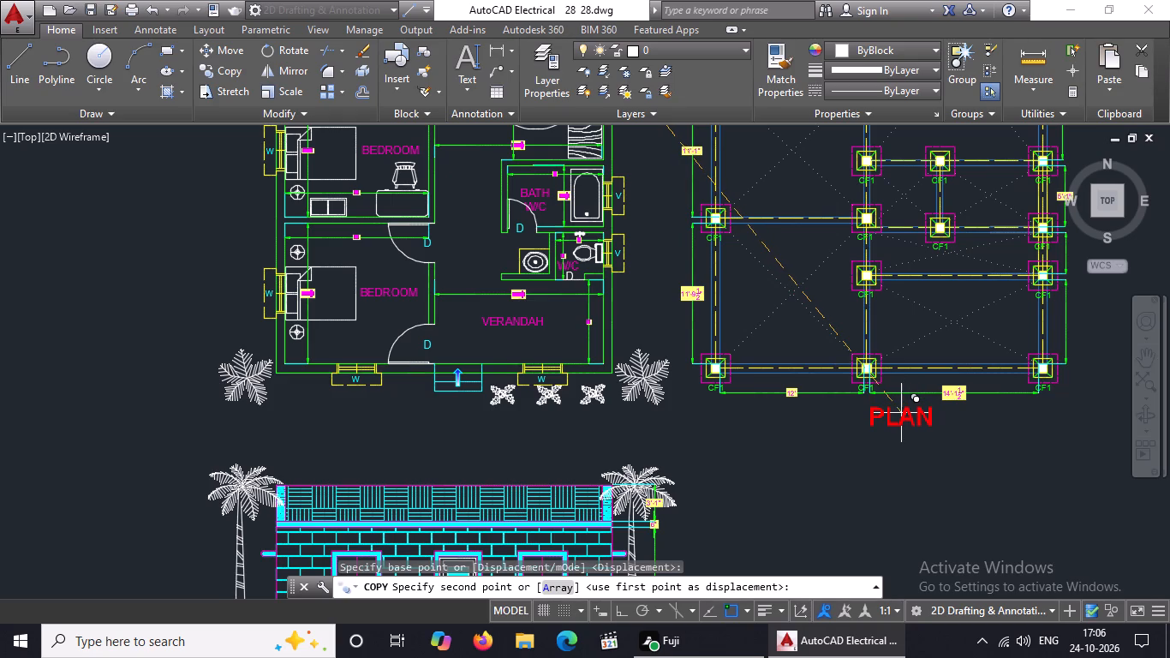
{"action": "left_click", "coordinate": [901, 413]}
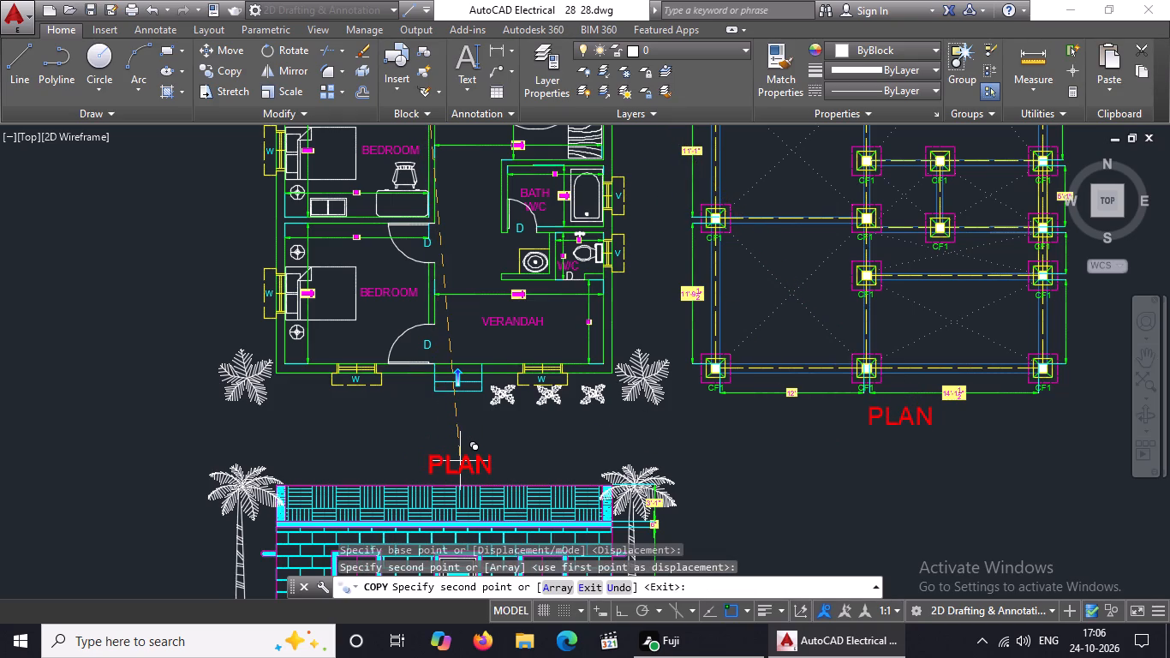
Place another copy of the red PLAN title centered just above the front elevation's roof and end the copying.
{"action": "left_click", "coordinate": [461, 460]}
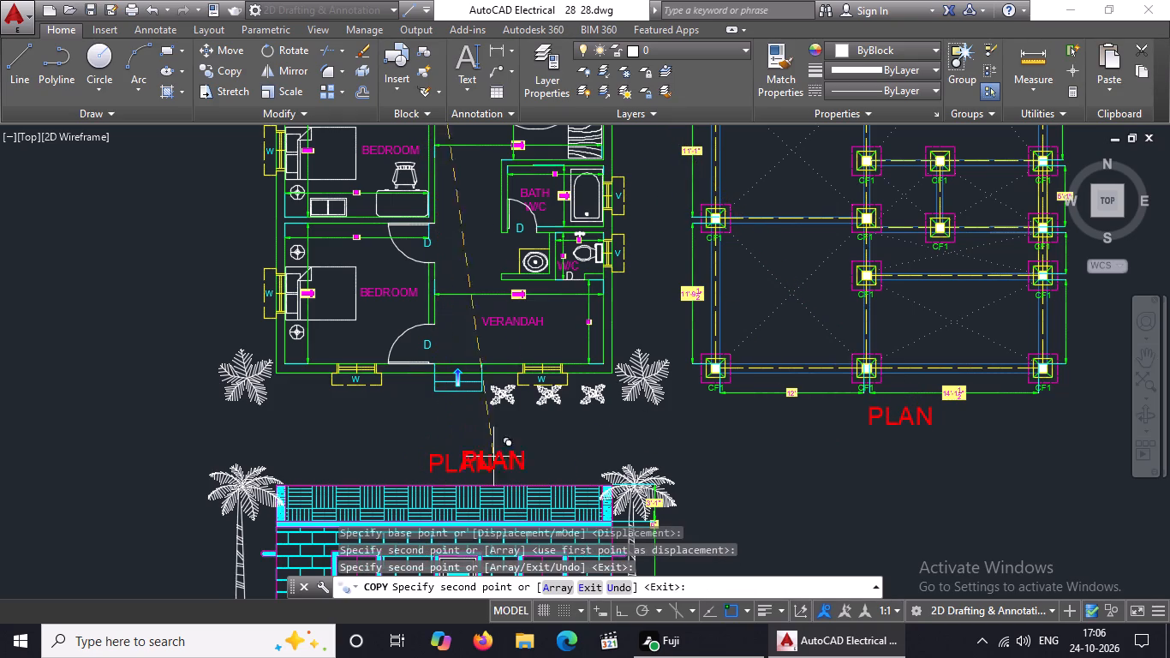
{"action": "key", "text": "Escape"}
Change the PLAN title below the foundation plan to read COLUMN FOOTING PLAN.
{"action": "double_click", "coordinate": [914, 422]}
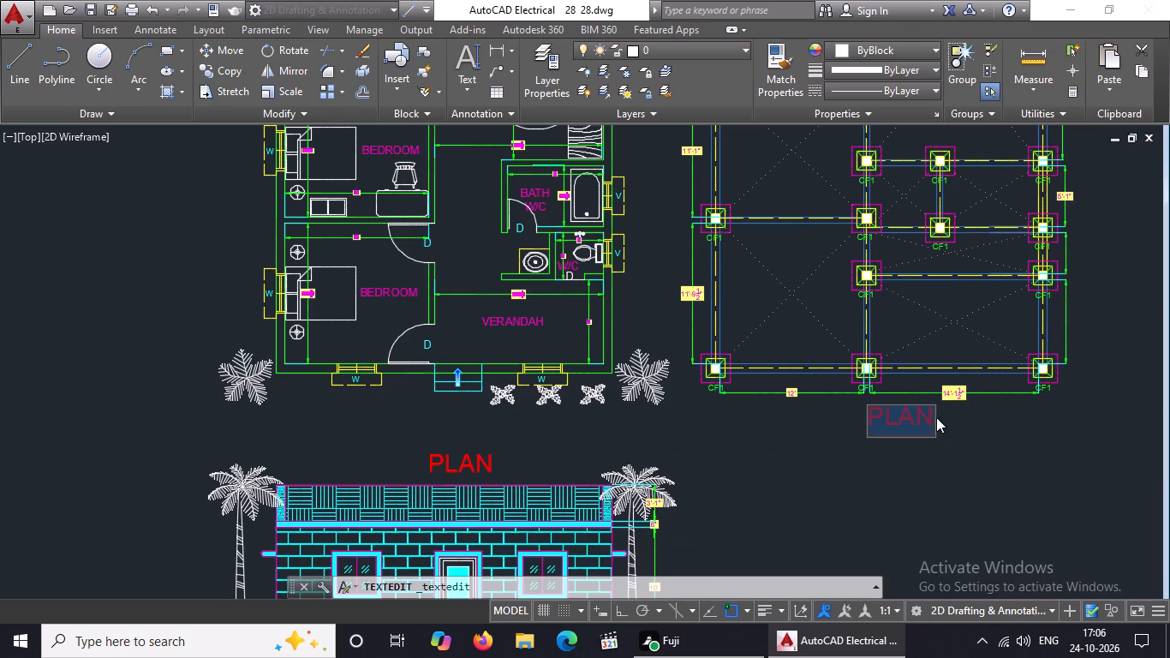
{"action": "key", "text": "BackSpace"}
{"action": "key", "text": "BackSpace"}
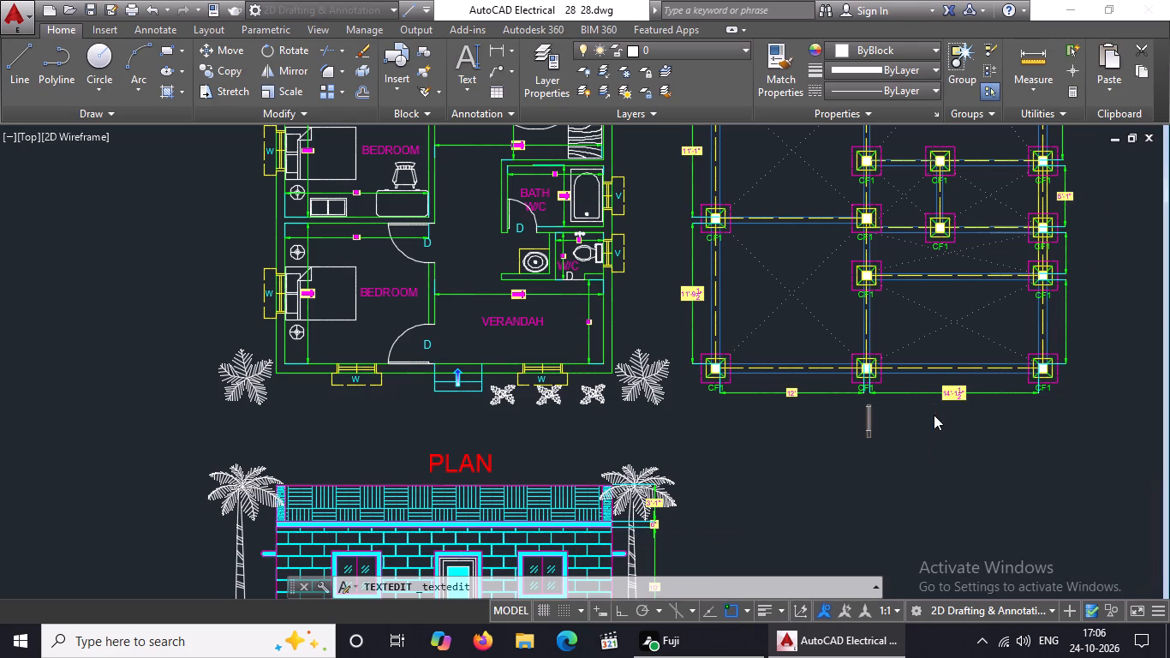
{"action": "type", "text": "COL"}
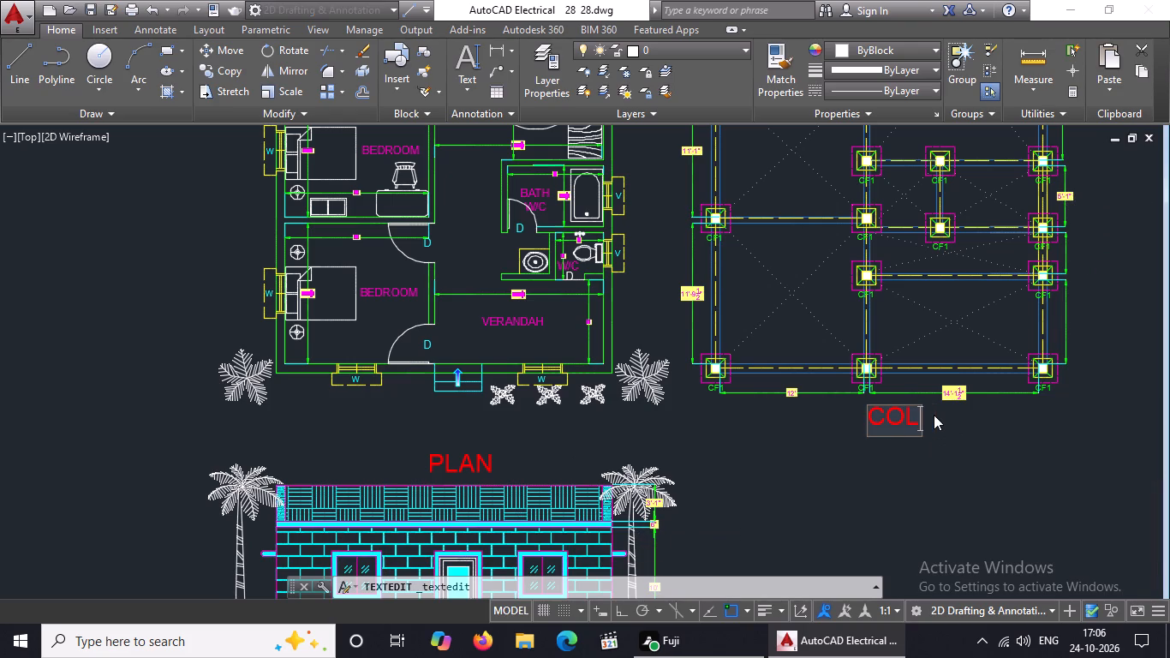
{"action": "type", "text": "UMN FOO"}
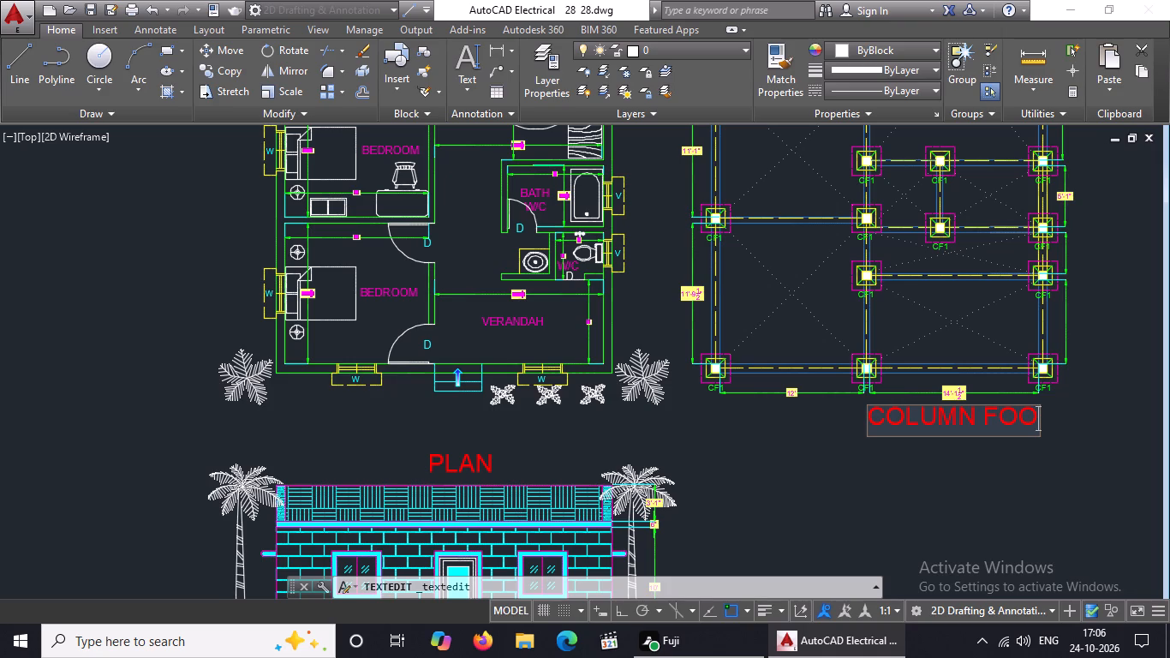
{"action": "type", "text": "TIN"}
{"action": "type", "text": "G PLAN"}
{"action": "left_click", "coordinate": [610, 434]}
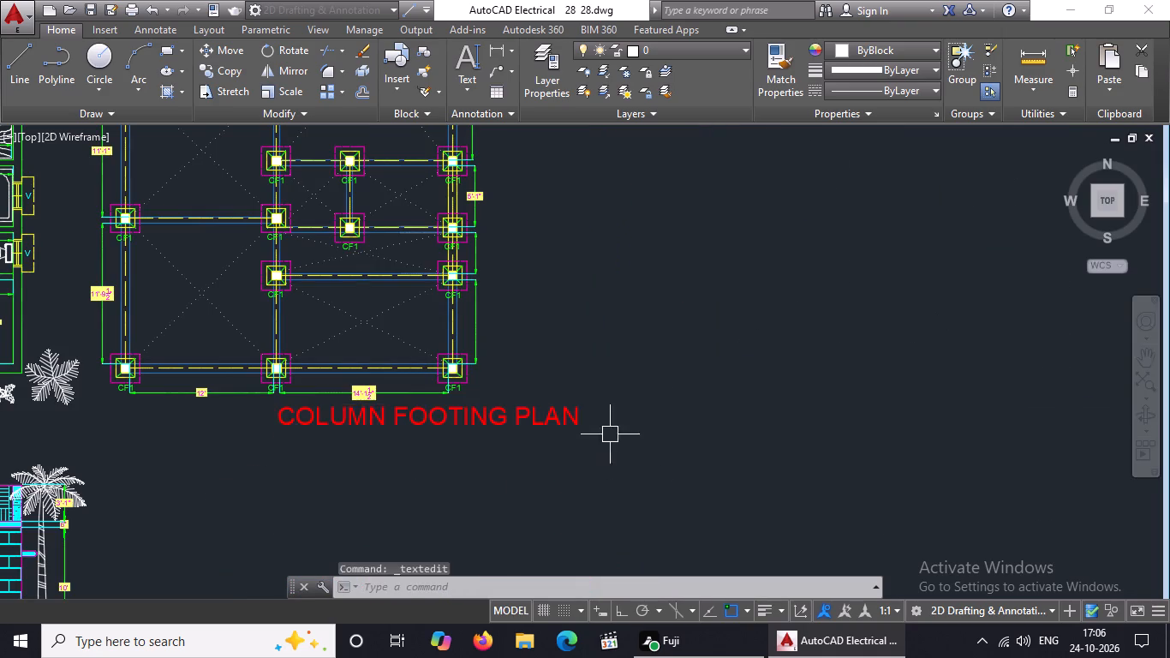
Move the COLUMN FOOTING PLAN title sideways so it sits centered beneath the foundation plan.
{"action": "left_click", "coordinate": [415, 422]}
{"action": "left_click", "coordinate": [271, 424]}
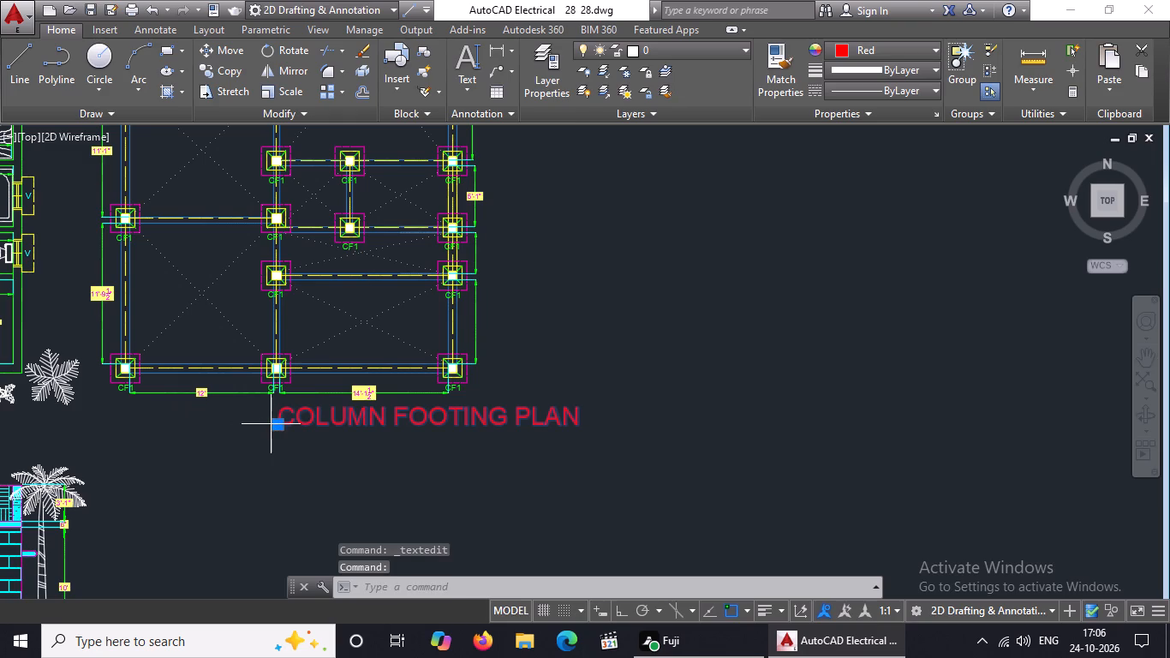
{"action": "left_click", "coordinate": [279, 424]}
{"action": "left_click", "coordinate": [386, 417]}
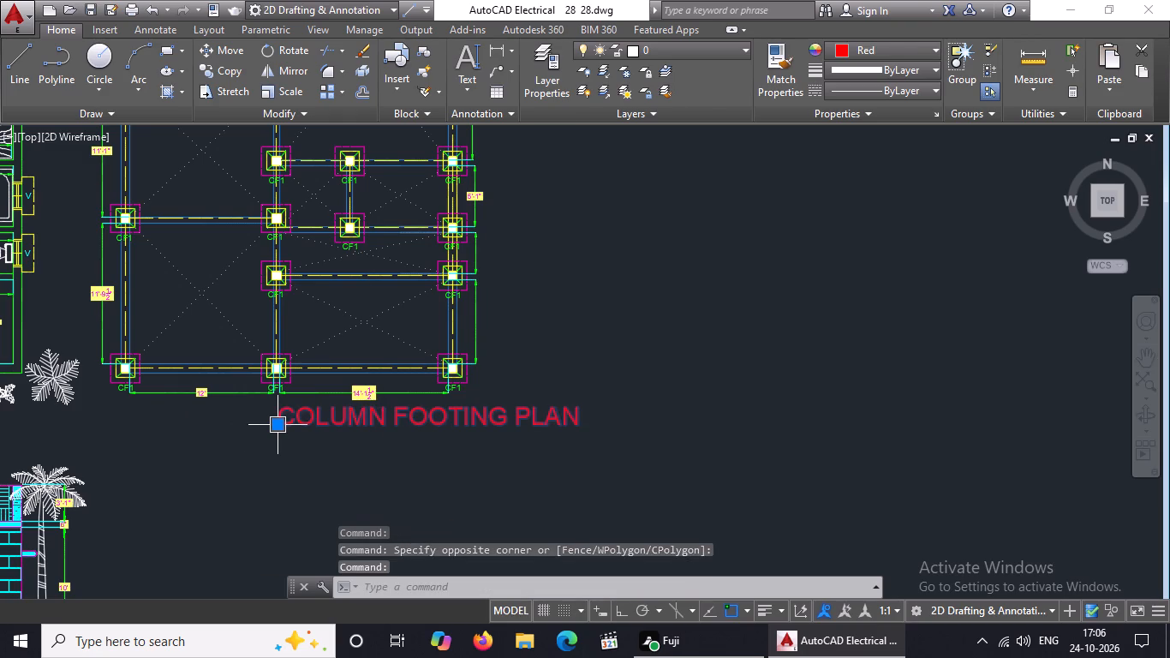
{"action": "left_click", "coordinate": [276, 428]}
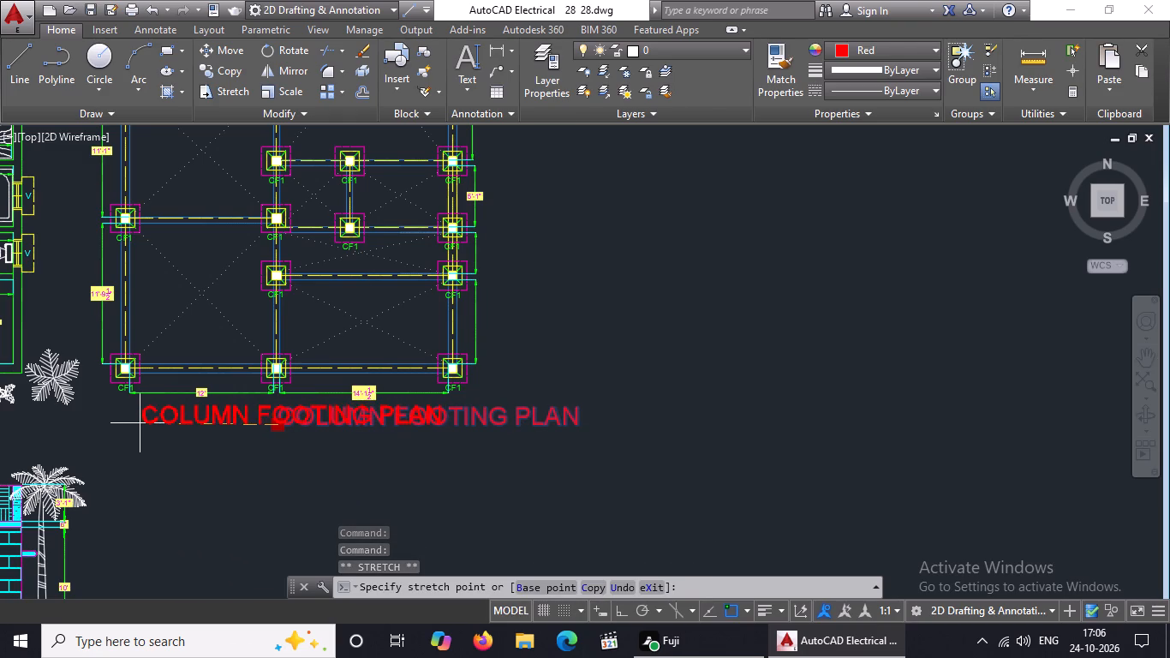
{"action": "left_click", "coordinate": [136, 424]}
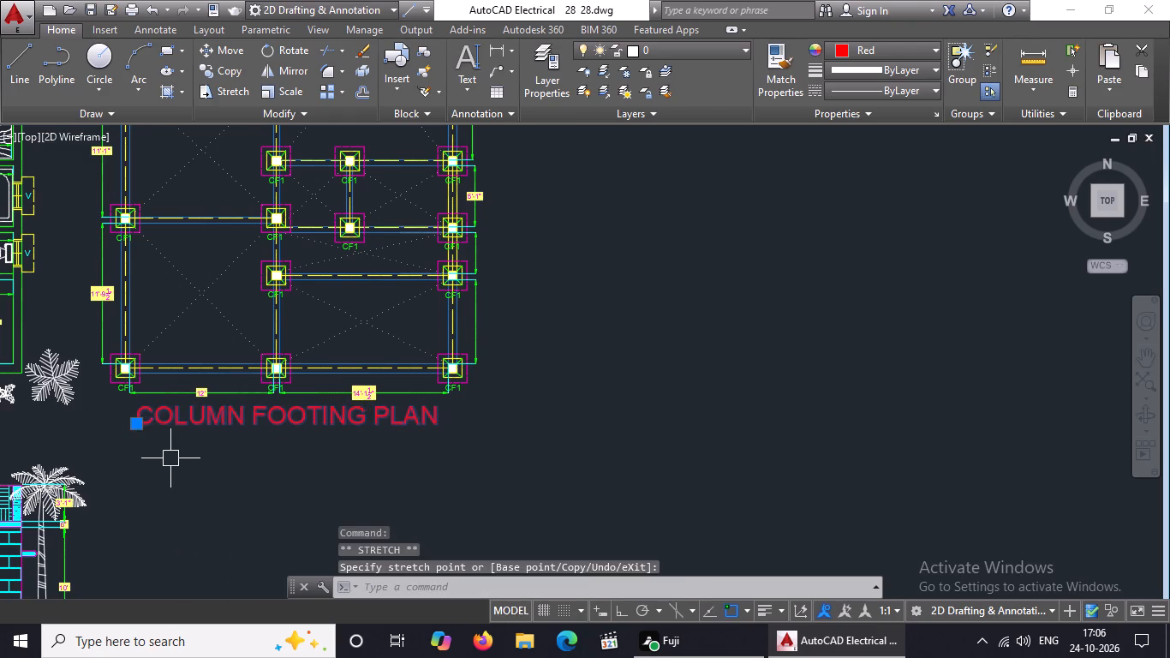
Change the PLAN title above the front elevation to read ELEVATION.
{"action": "scroll", "coordinate": [178, 458], "scroll_direction": "down", "scroll_amount": 3}
{"action": "middle_click_drag", "start_coordinate": [298, 470], "coordinate": [516, 486]}
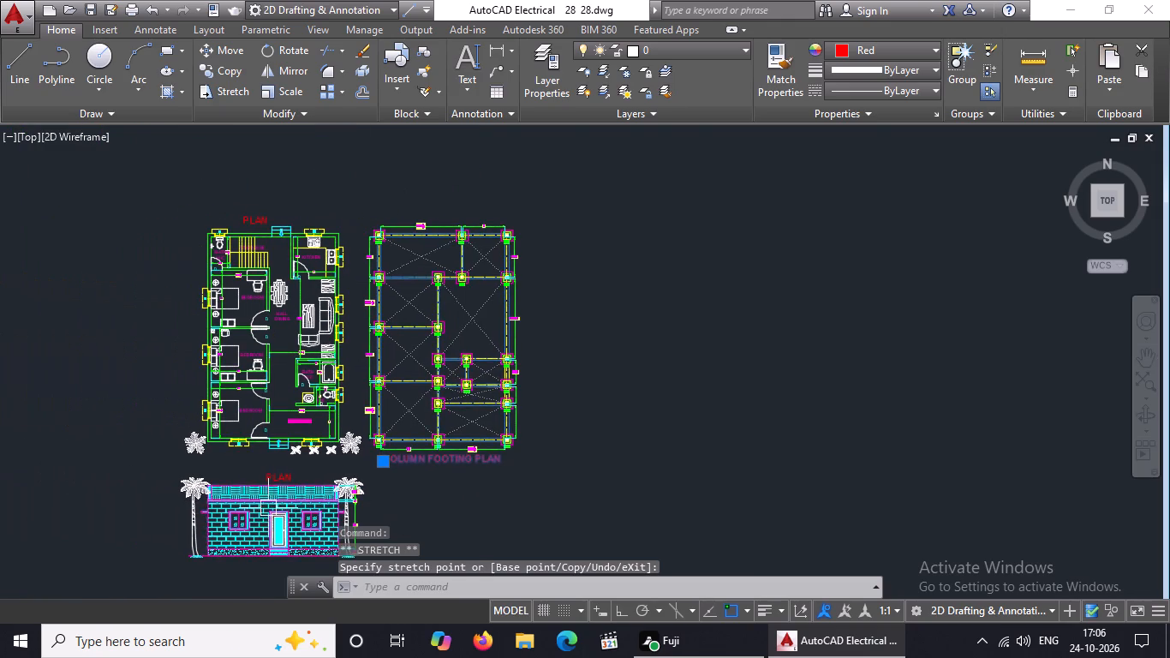
{"action": "scroll", "coordinate": [273, 497], "scroll_direction": "up", "scroll_amount": 2}
{"action": "double_click", "coordinate": [295, 454]}
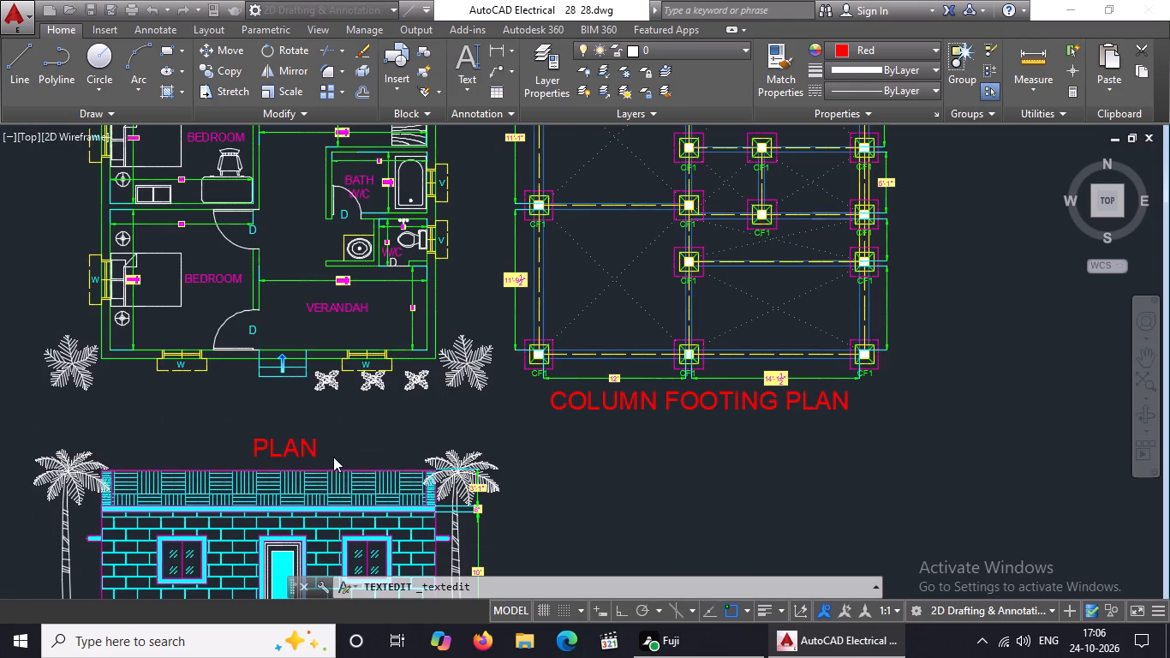
{"action": "key", "text": "BackSpace"}
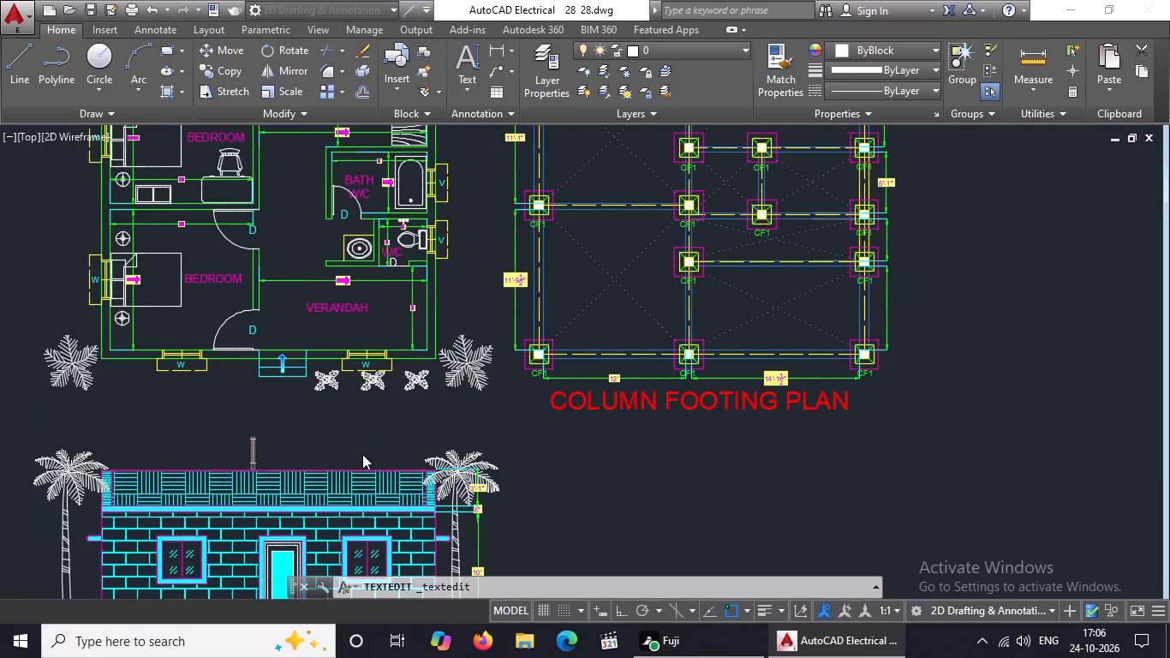
{"action": "type", "text": "ELEVATION"}
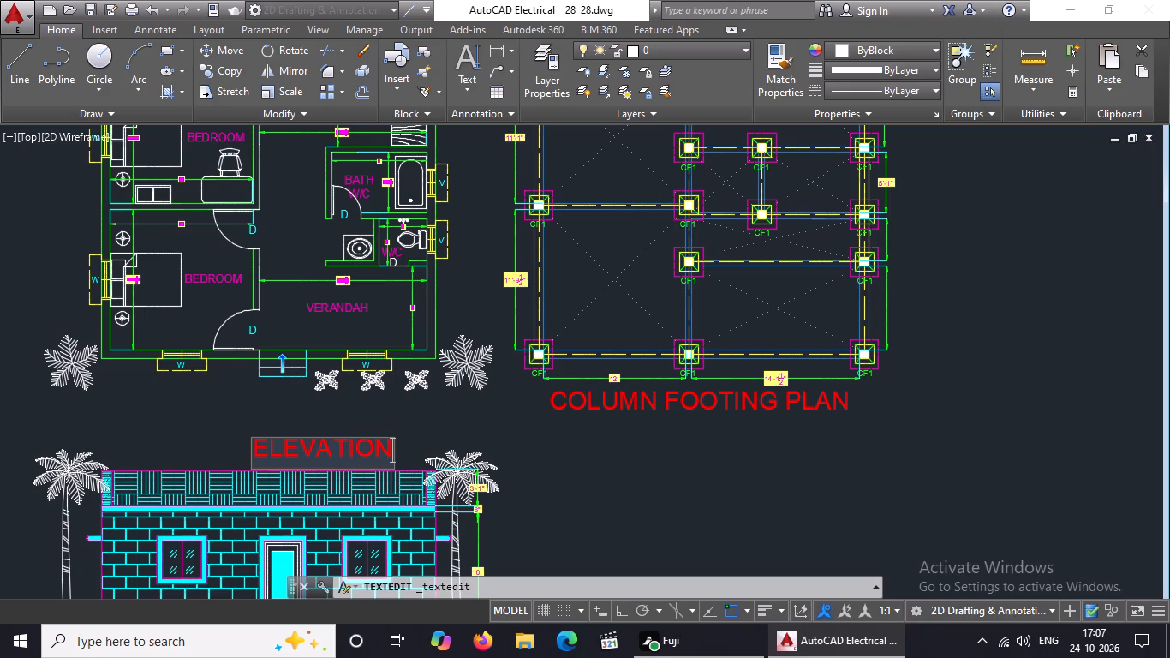
{"action": "left_click", "coordinate": [430, 428]}
Shift the ELEVATION title so it sits centered just above the front elevation's roof, and deselect it.
{"action": "left_click", "coordinate": [317, 449]}
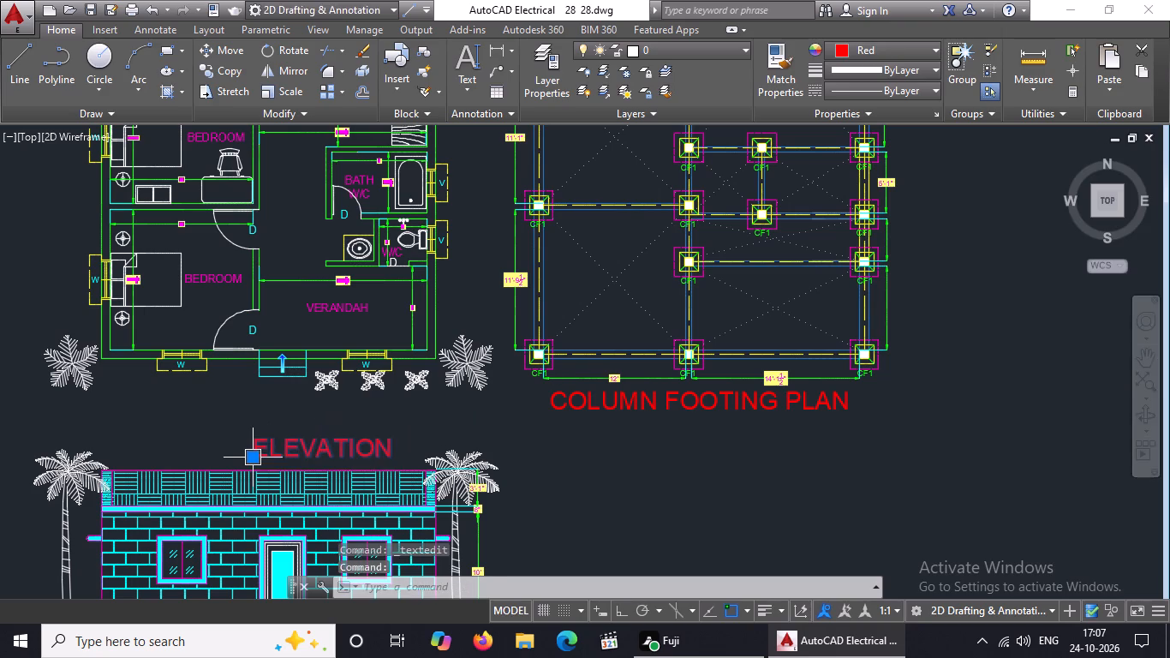
{"action": "left_click", "coordinate": [249, 458]}
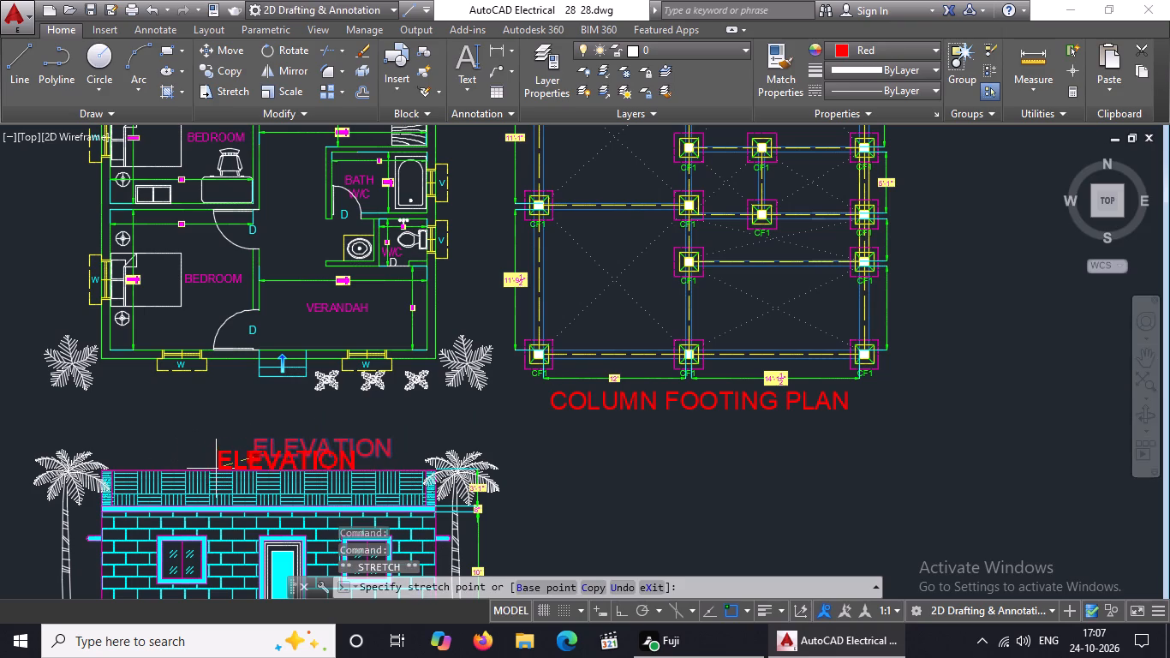
{"action": "left_click", "coordinate": [220, 459]}
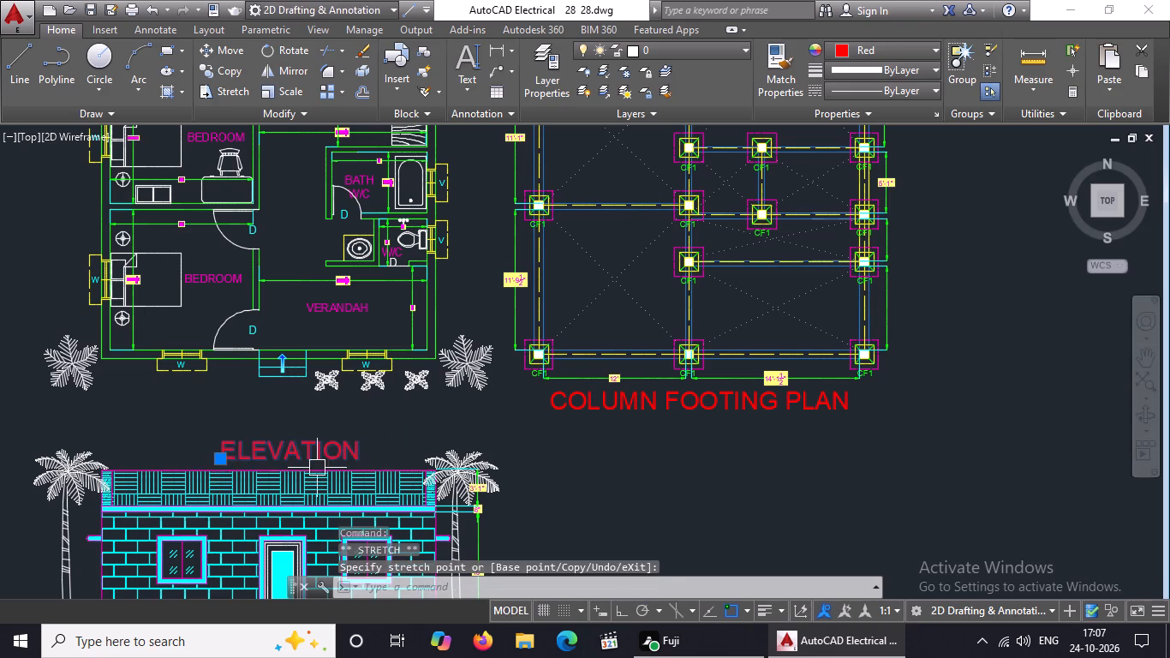
{"action": "scroll", "coordinate": [334, 462], "scroll_direction": "down", "scroll_amount": 3}
{"action": "key", "text": "Escape"}
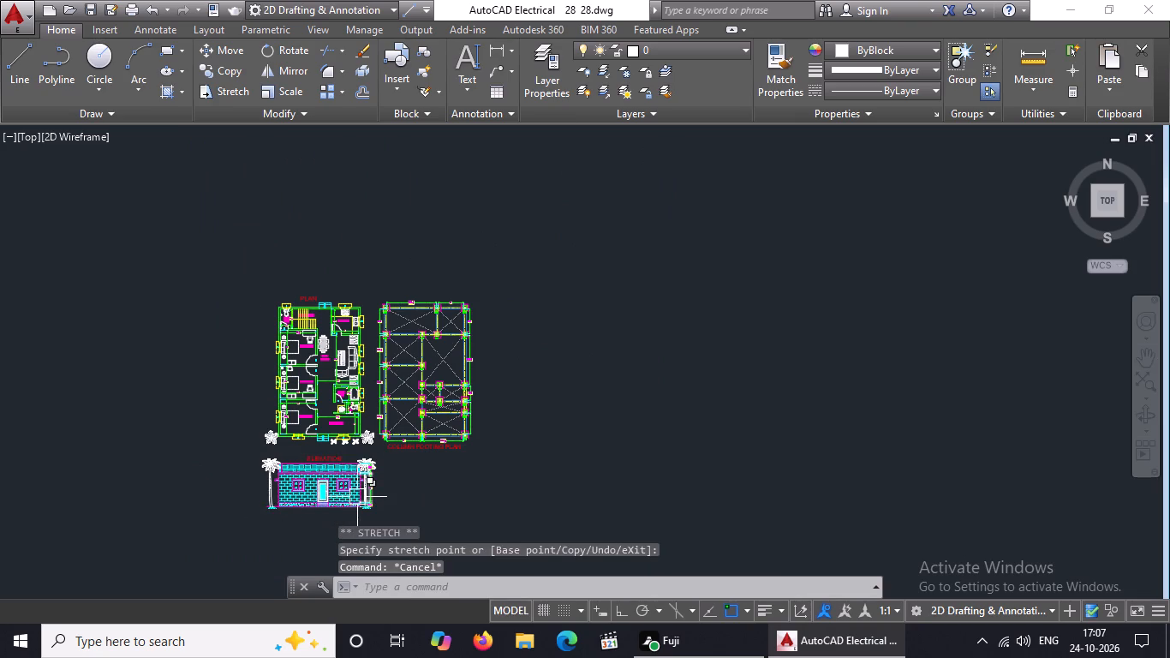
Examine the front elevation and the placement of the titles across the drawing.
{"action": "scroll", "coordinate": [343, 498], "scroll_direction": "up", "scroll_amount": 1}
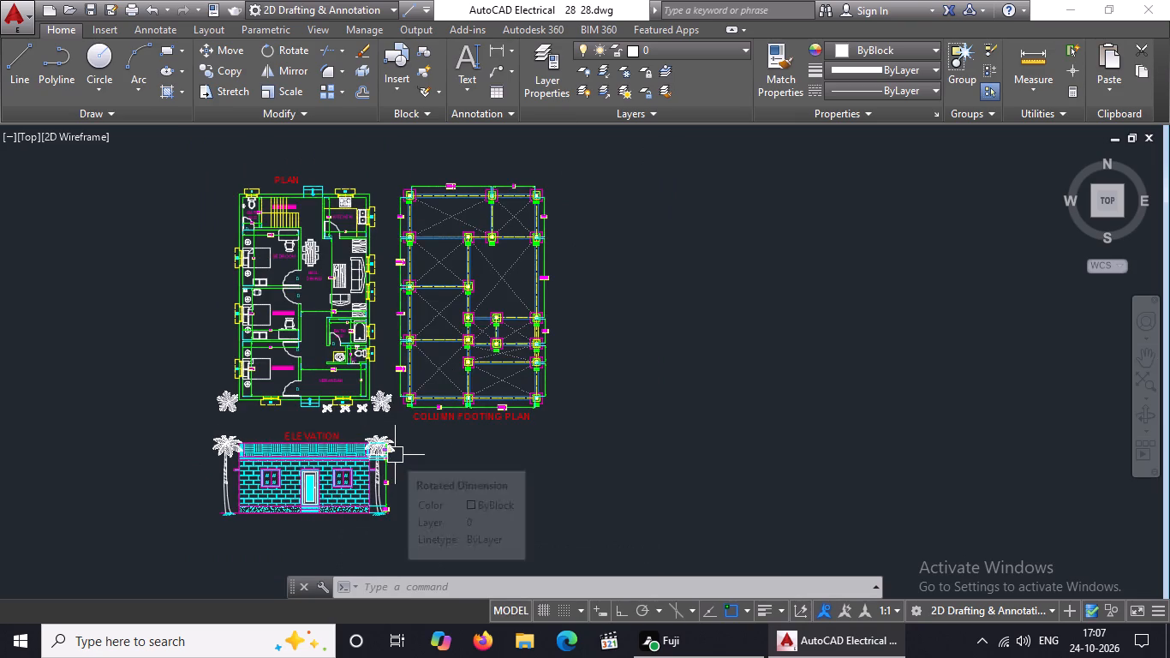
{"action": "middle_click_drag", "start_coordinate": [415, 422], "coordinate": [428, 455]}
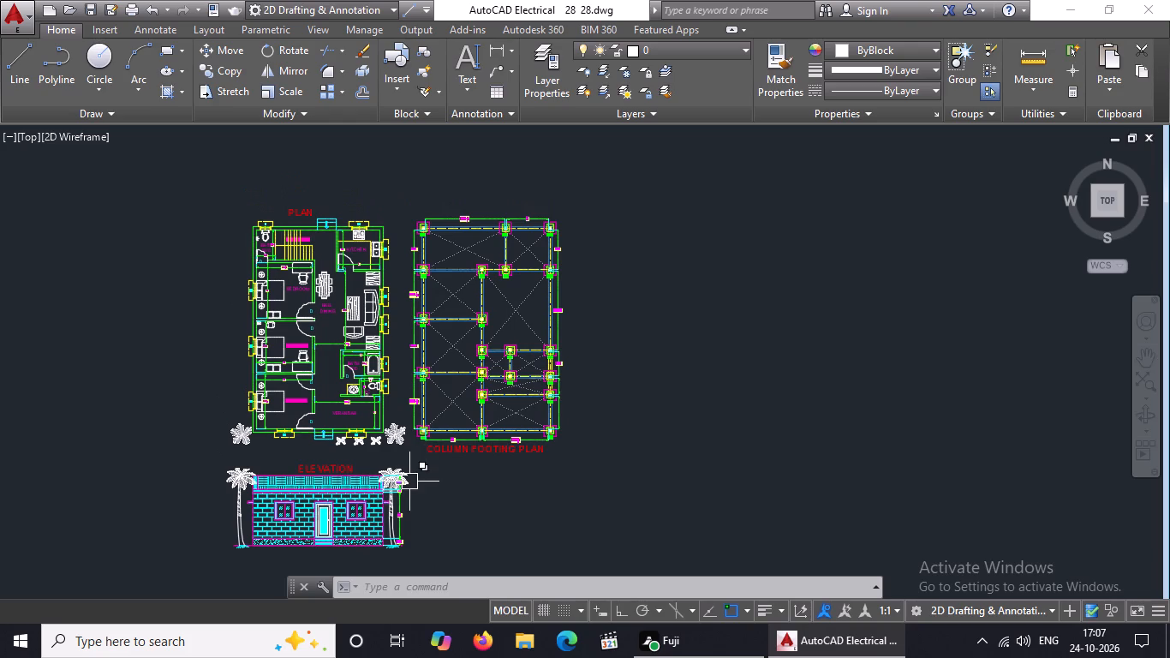
{"action": "scroll", "coordinate": [317, 571], "scroll_direction": "up", "scroll_amount": 2}
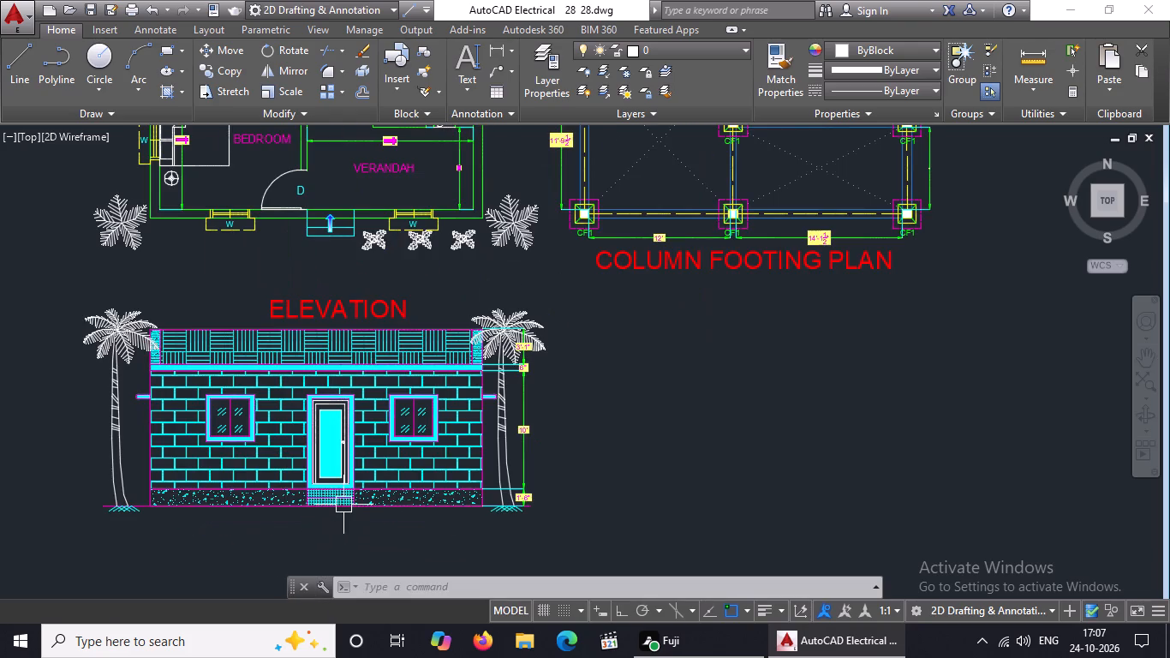
{"action": "scroll", "coordinate": [344, 504], "scroll_direction": "down", "scroll_amount": 2}
{"action": "scroll", "coordinate": [355, 534], "scroll_direction": "up", "scroll_amount": 1}
{"action": "key", "text": "Escape"}
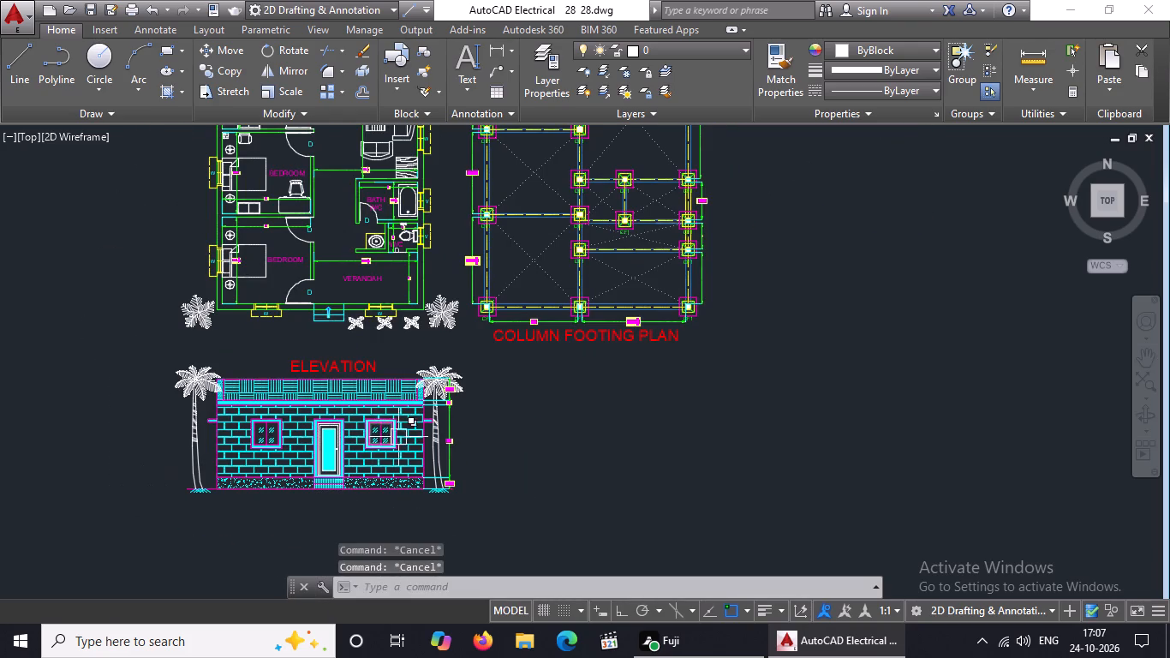
{"action": "scroll", "coordinate": [515, 425], "scroll_direction": "down", "scroll_amount": 1}
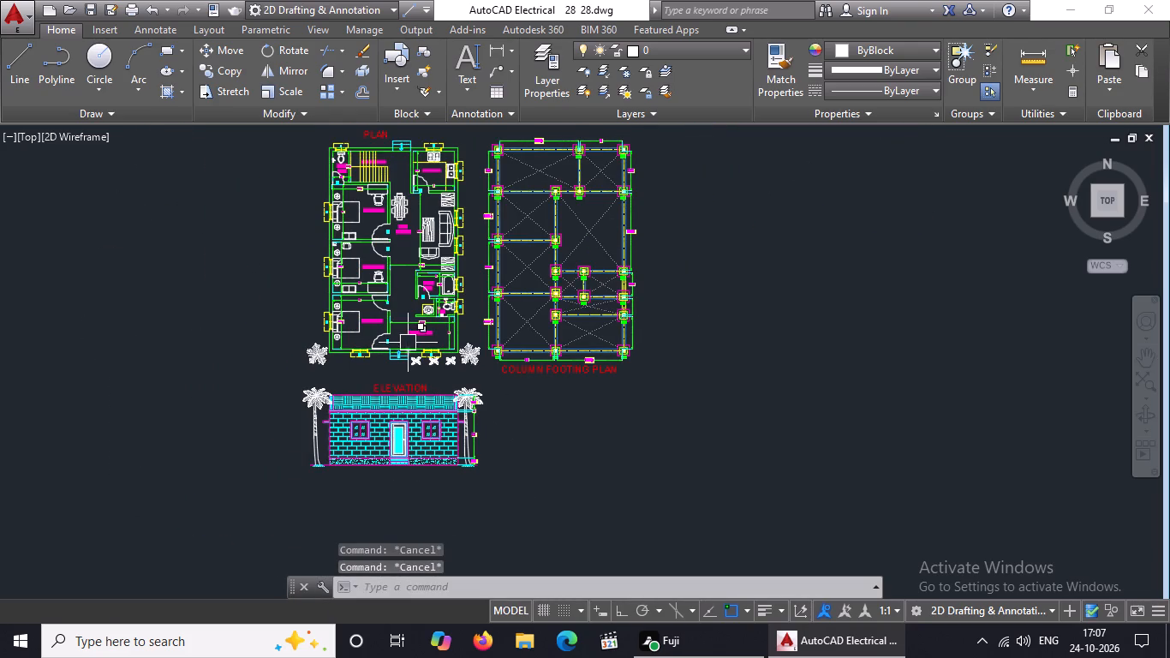
Extend the floor plan's PLAN title to read 3BHK HOME PLAN.
{"action": "middle_click_drag", "start_coordinate": [408, 343], "coordinate": [413, 370]}
{"action": "double_click", "coordinate": [374, 158]}
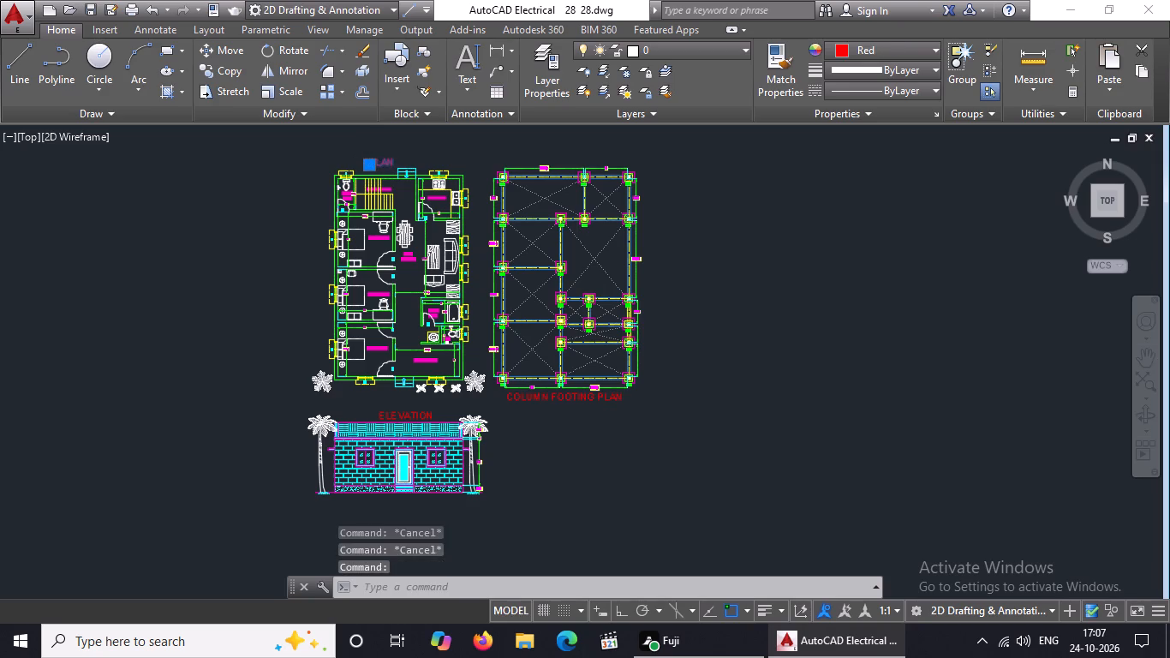
{"action": "scroll", "coordinate": [387, 152], "scroll_direction": "up", "scroll_amount": 4}
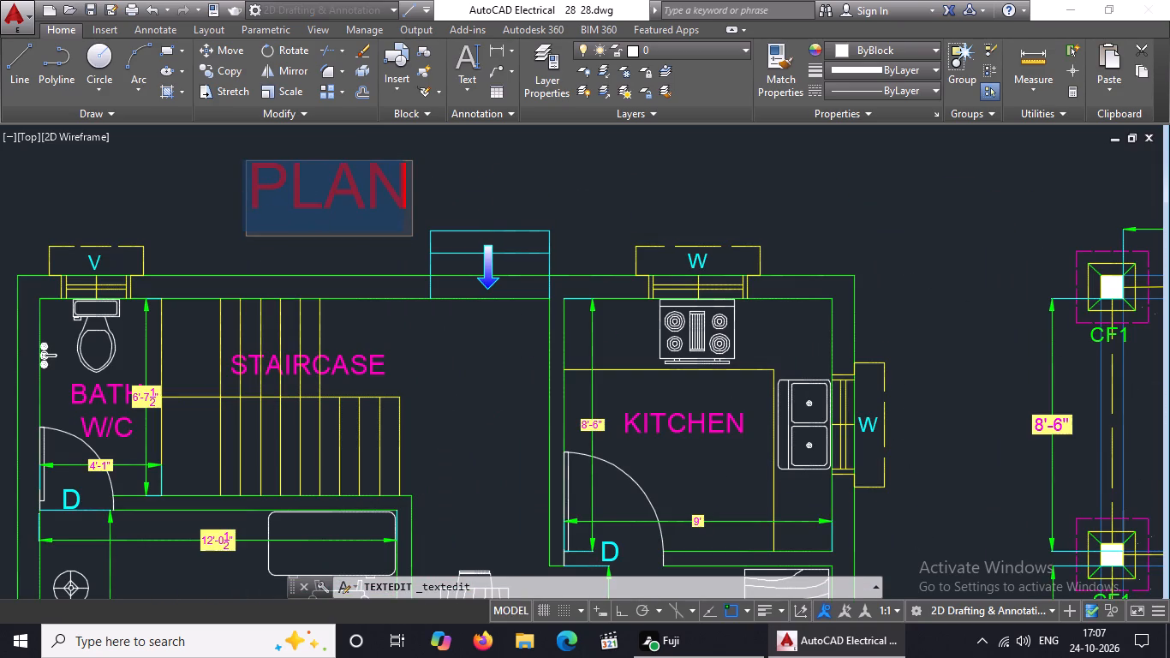
{"action": "left_click", "coordinate": [247, 194]}
{"action": "key", "text": "3"}
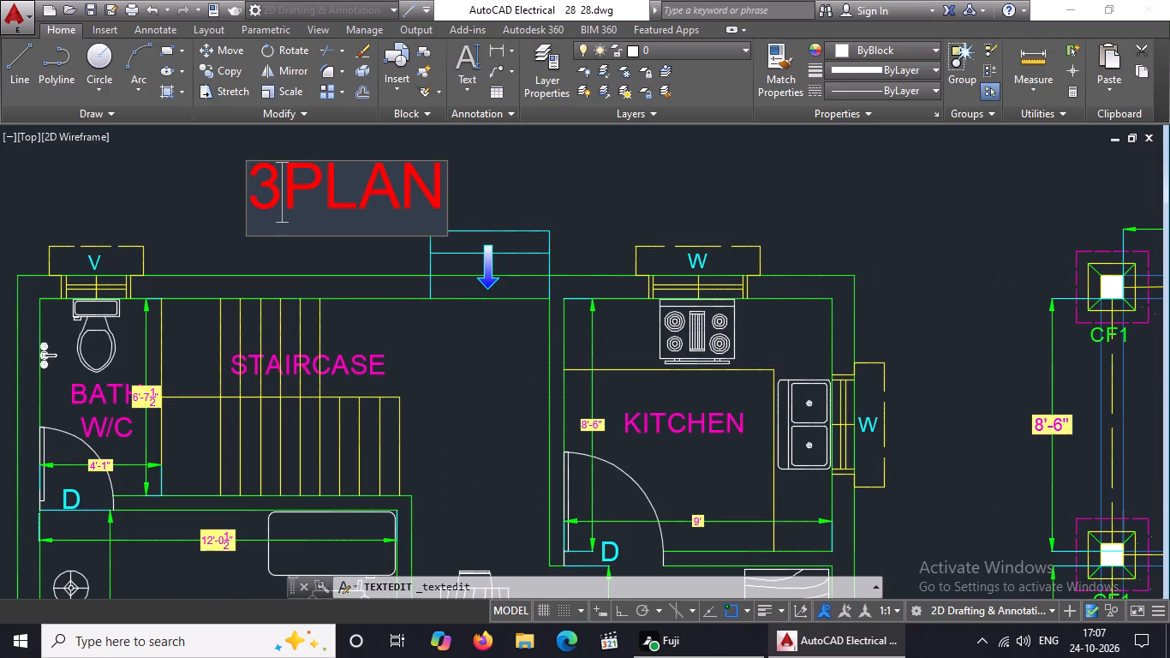
{"action": "key", "text": "b"}
{"action": "key", "text": "h"}
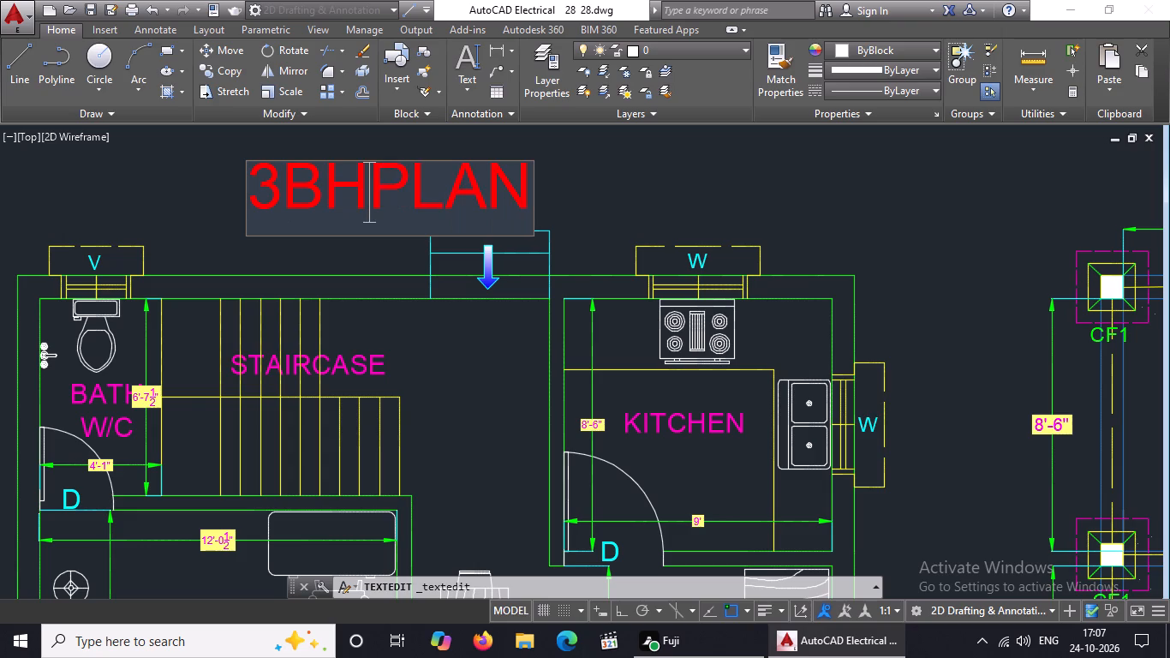
{"action": "key", "text": "k"}
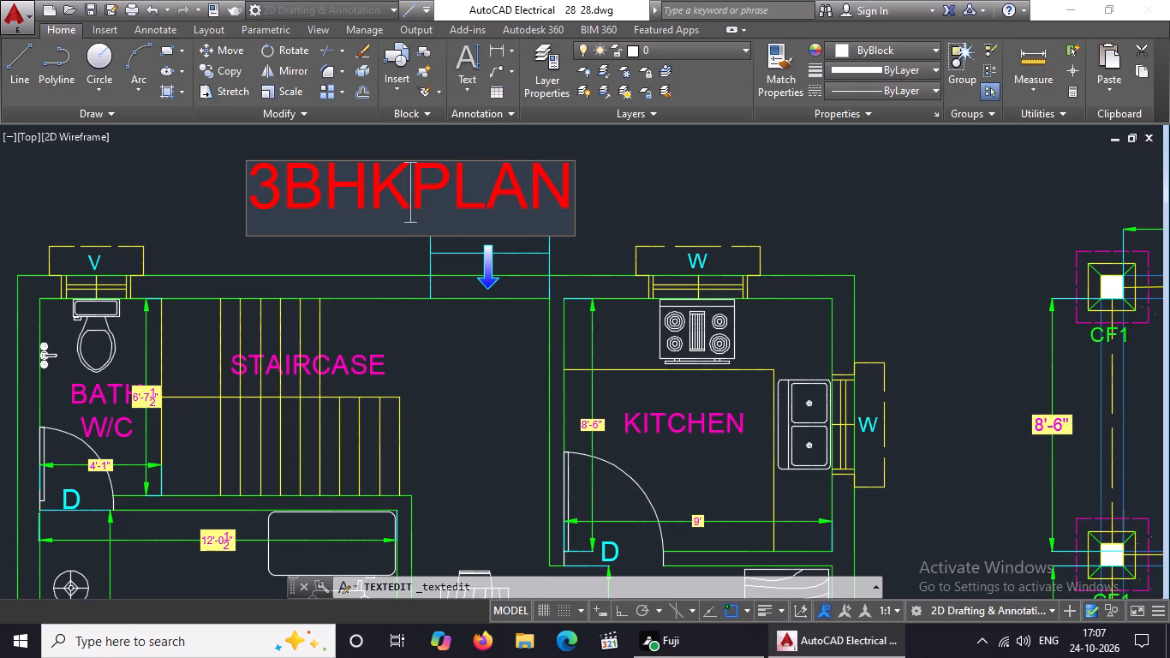
{"action": "key", "text": "space"}
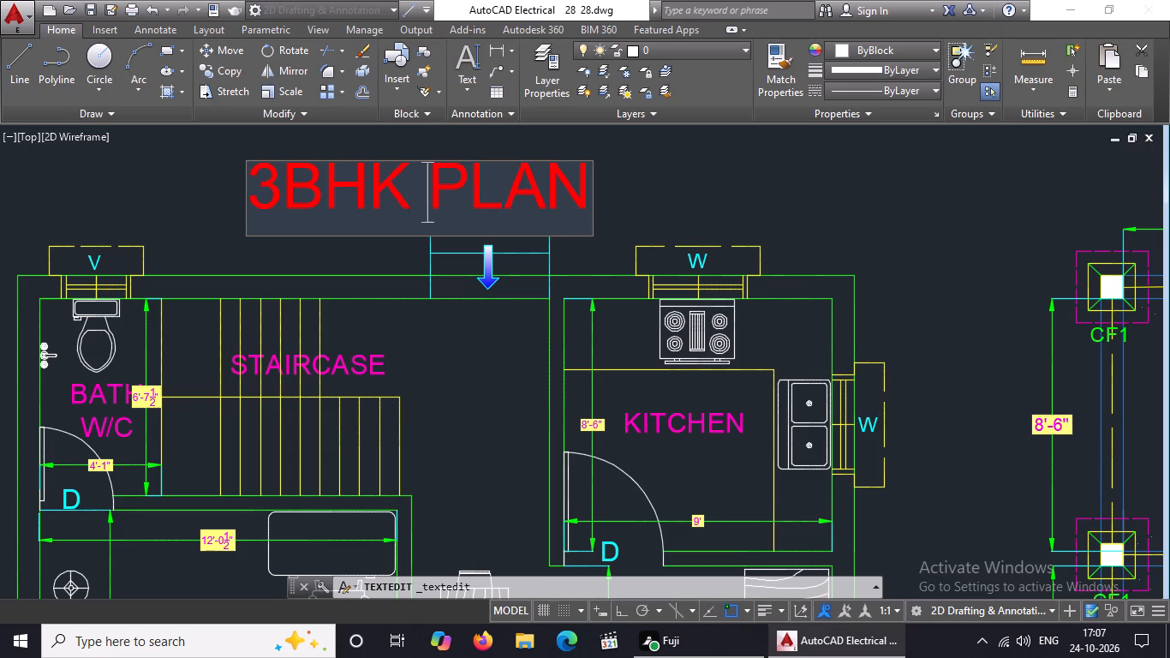
{"action": "type", "text": "HOME"}
{"action": "key", "text": "space"}
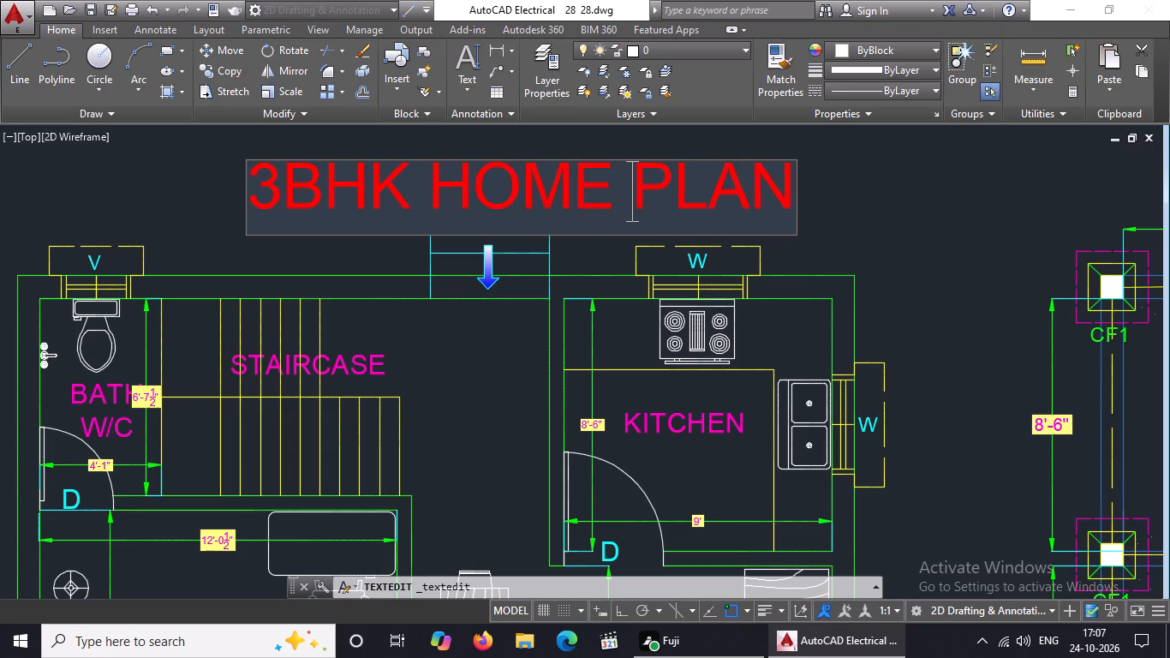
{"action": "scroll", "coordinate": [247, 193], "scroll_direction": "down", "scroll_amount": 3}
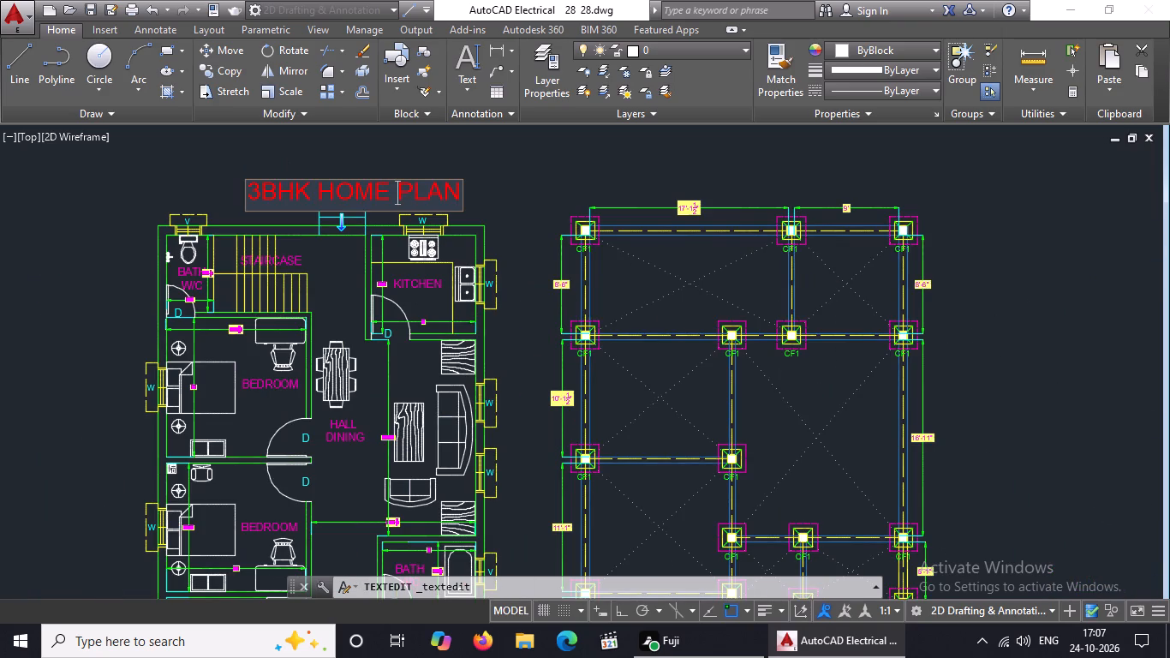
{"action": "left_click", "coordinate": [504, 208]}
Shift the 3BHK HOME PLAN title so it sits centered above the floor plan's upper wall, and deselect it.
{"action": "left_click", "coordinate": [303, 192]}
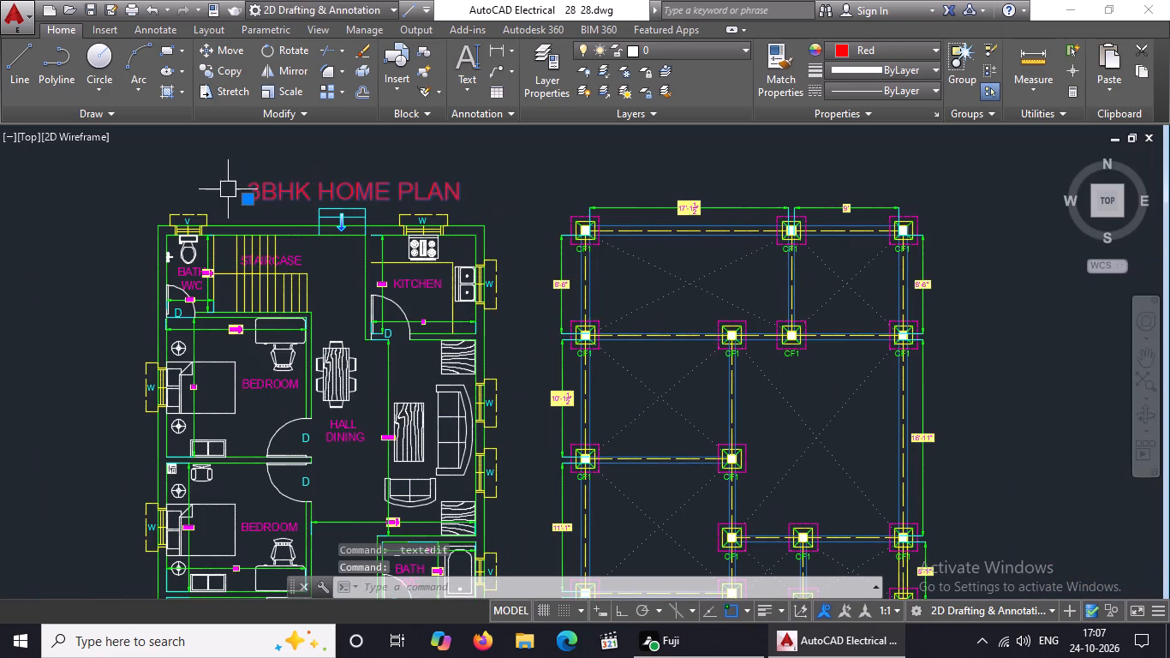
{"action": "left_click", "coordinate": [251, 199]}
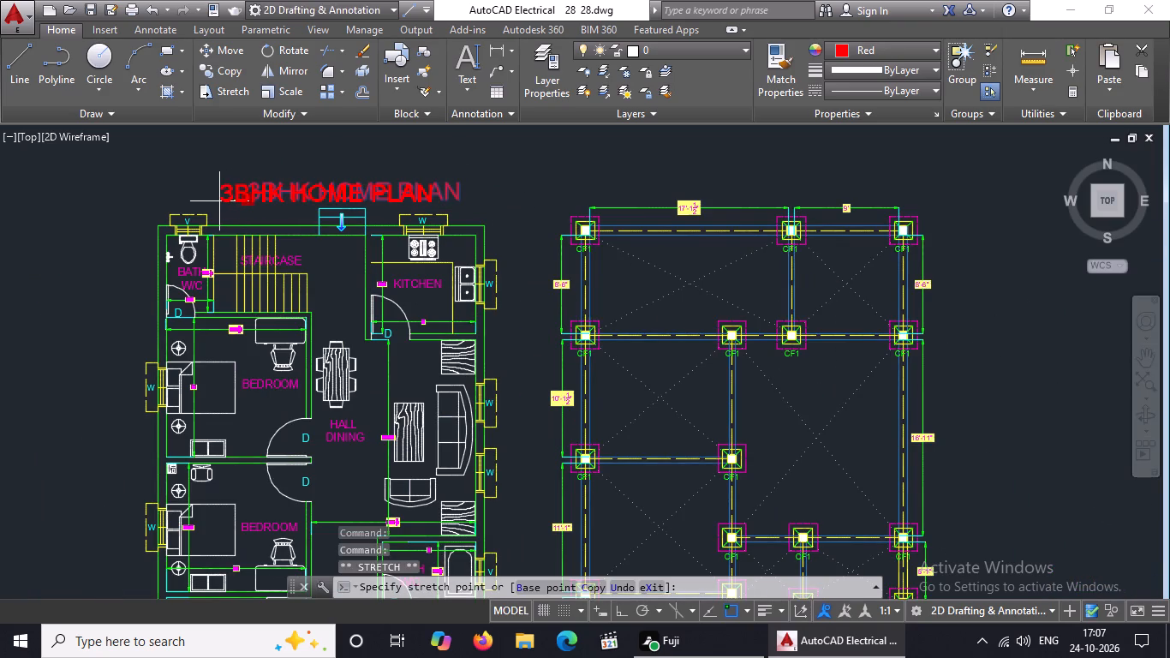
{"action": "left_click", "coordinate": [217, 201]}
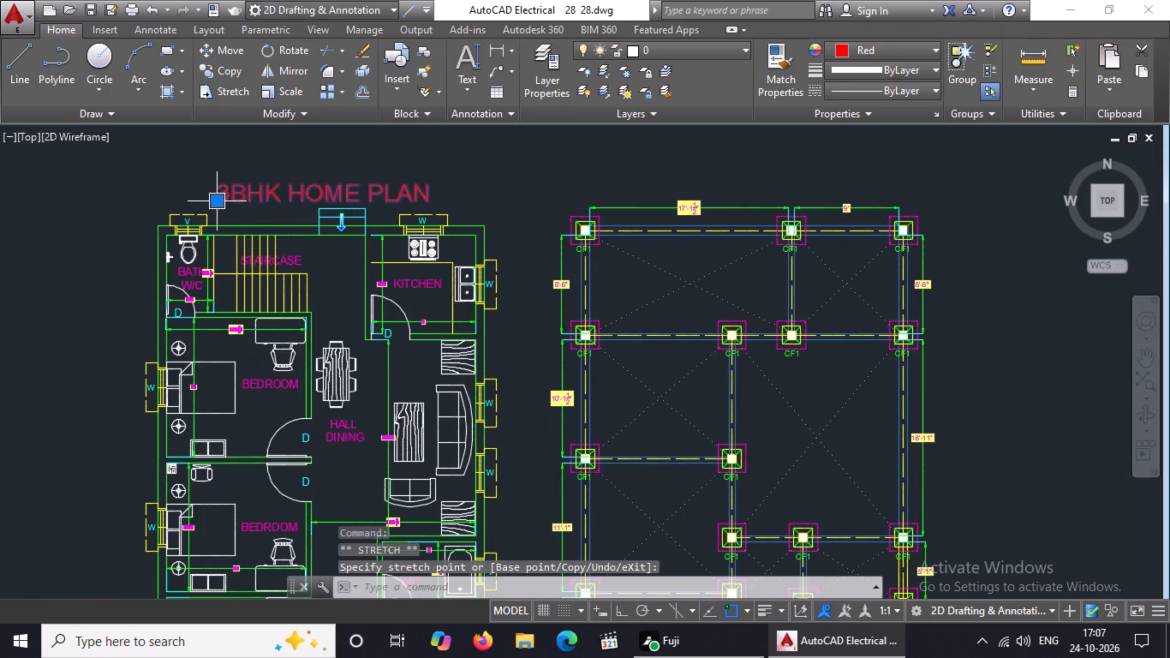
{"action": "scroll", "coordinate": [309, 196], "scroll_direction": "down", "scroll_amount": 3}
{"action": "key", "text": "Escape"}
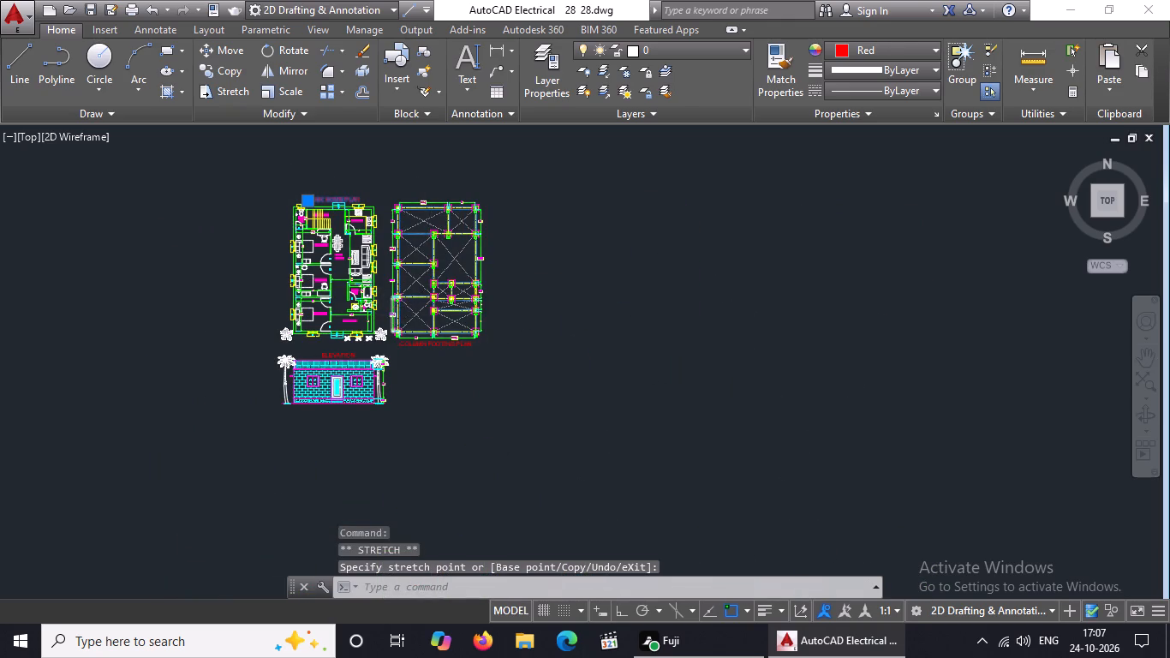
Examine the front elevation and its title relative to the floor plan and the column footing plan.
{"action": "scroll", "coordinate": [329, 354], "scroll_direction": "up", "scroll_amount": 3}
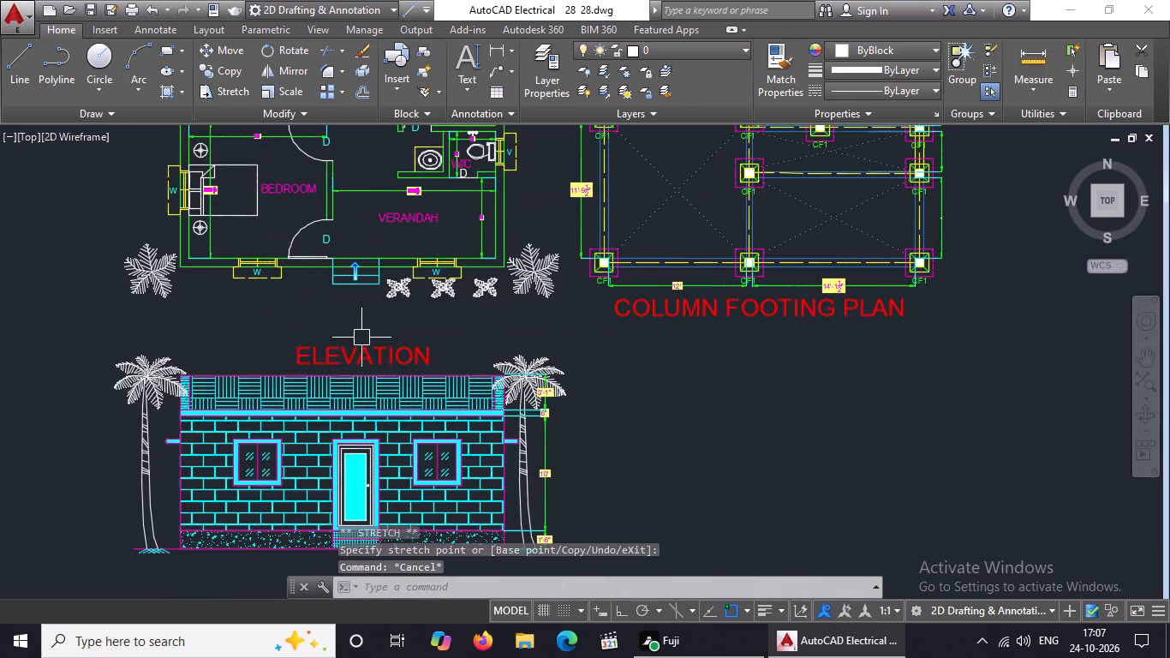
{"action": "scroll", "coordinate": [361, 338], "scroll_direction": "down", "scroll_amount": 2}
{"action": "scroll", "coordinate": [334, 388], "scroll_direction": "up", "scroll_amount": 2}
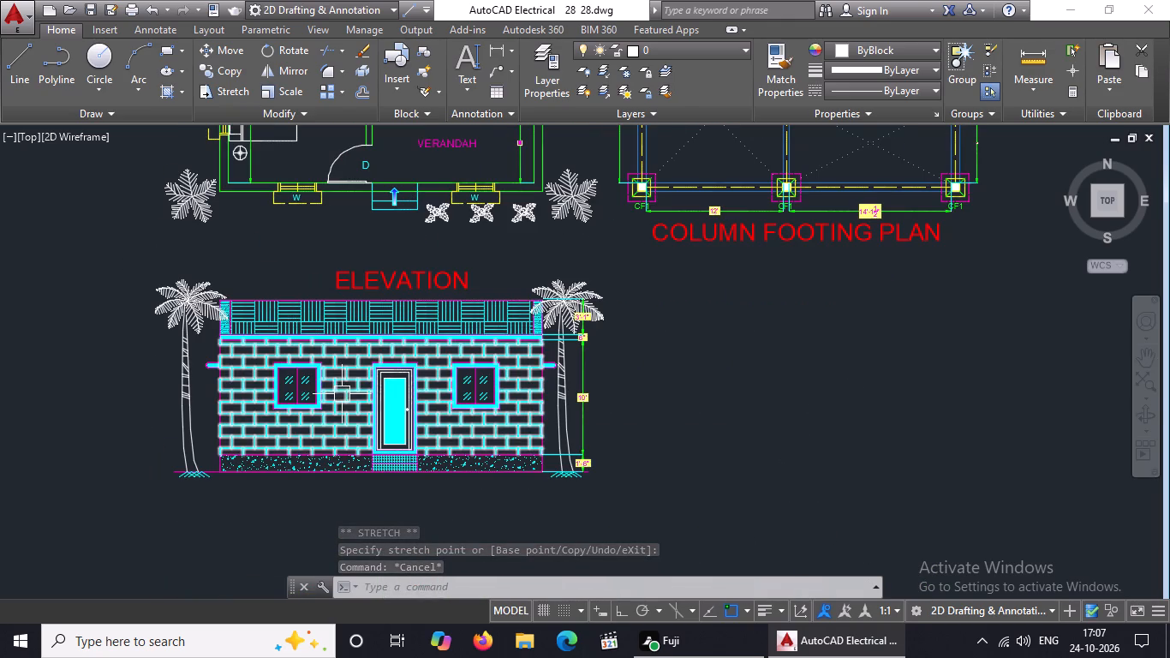
{"action": "key", "text": "Escape"}
{"action": "scroll", "coordinate": [459, 407], "scroll_direction": "up", "scroll_amount": 2}
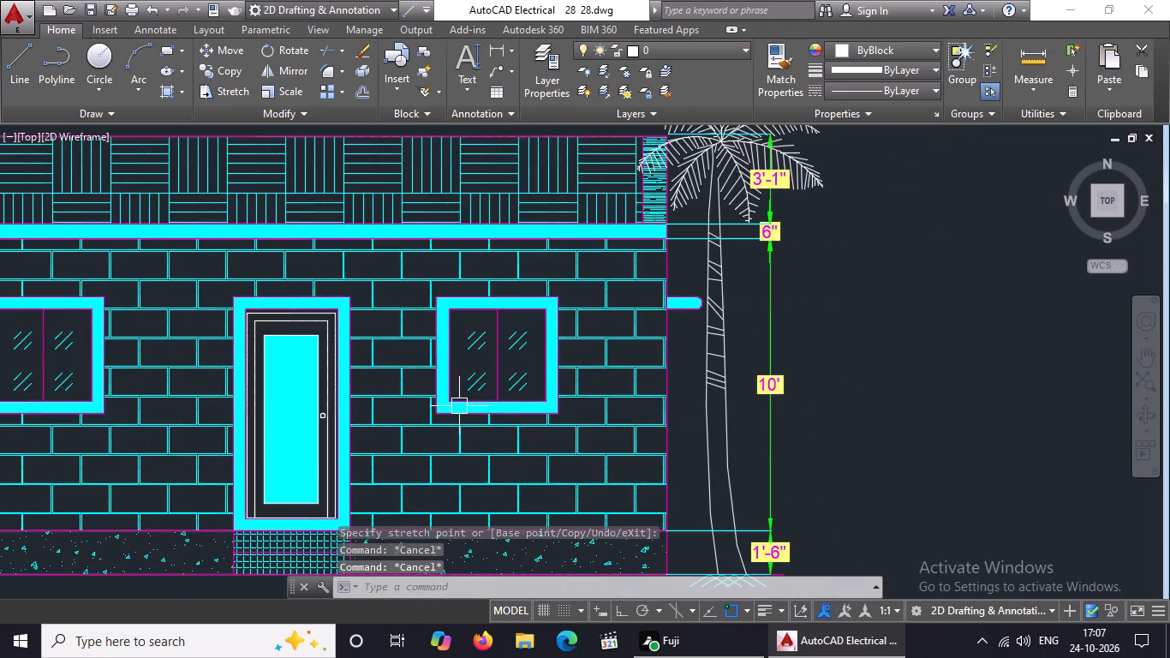
{"action": "scroll", "coordinate": [502, 407], "scroll_direction": "down", "scroll_amount": 3}
{"action": "key", "text": "Escape"}
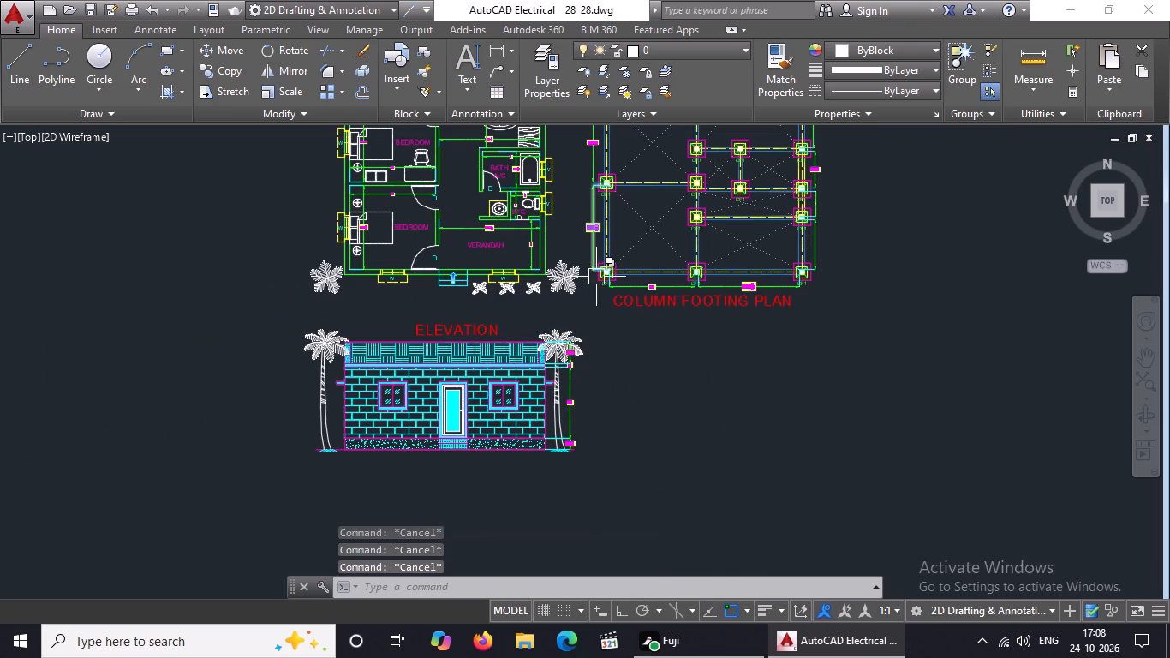
{"action": "key", "text": "Escape"}
Set the color of the tree block outside the floor plan's verandah corner to Green and deselect it.
{"action": "scroll", "coordinate": [516, 284], "scroll_direction": "up", "scroll_amount": 2}
{"action": "left_click", "coordinate": [648, 278]}
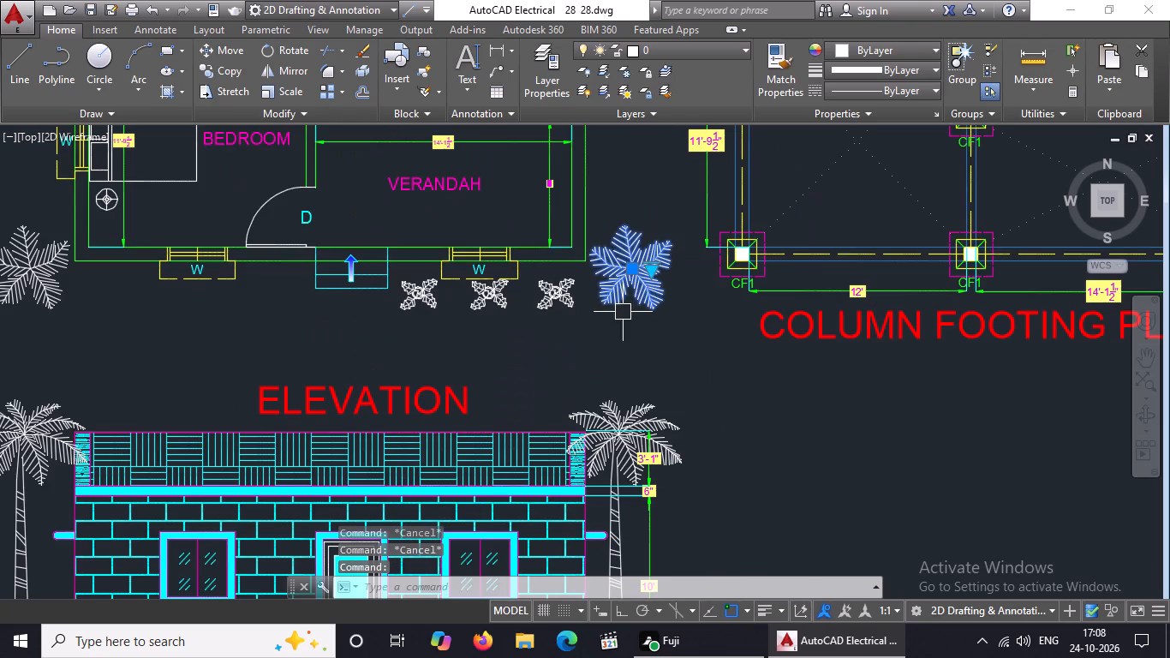
{"action": "right_click", "coordinate": [622, 315]}
{"action": "left_click", "coordinate": [663, 589]}
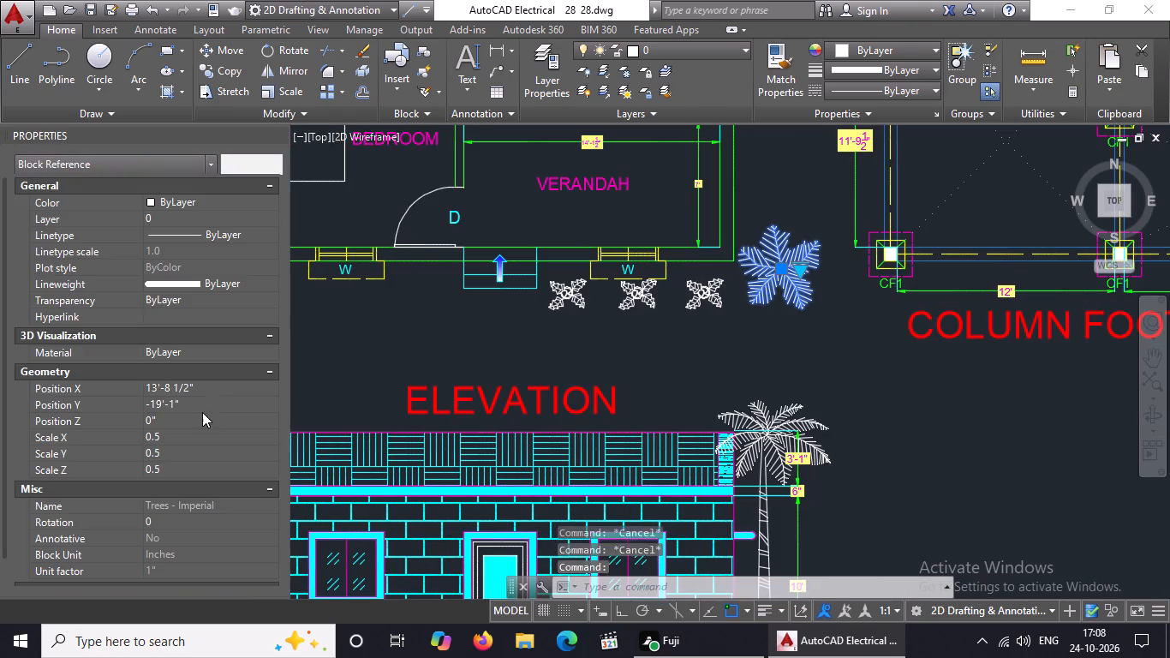
{"action": "left_click", "coordinate": [224, 201]}
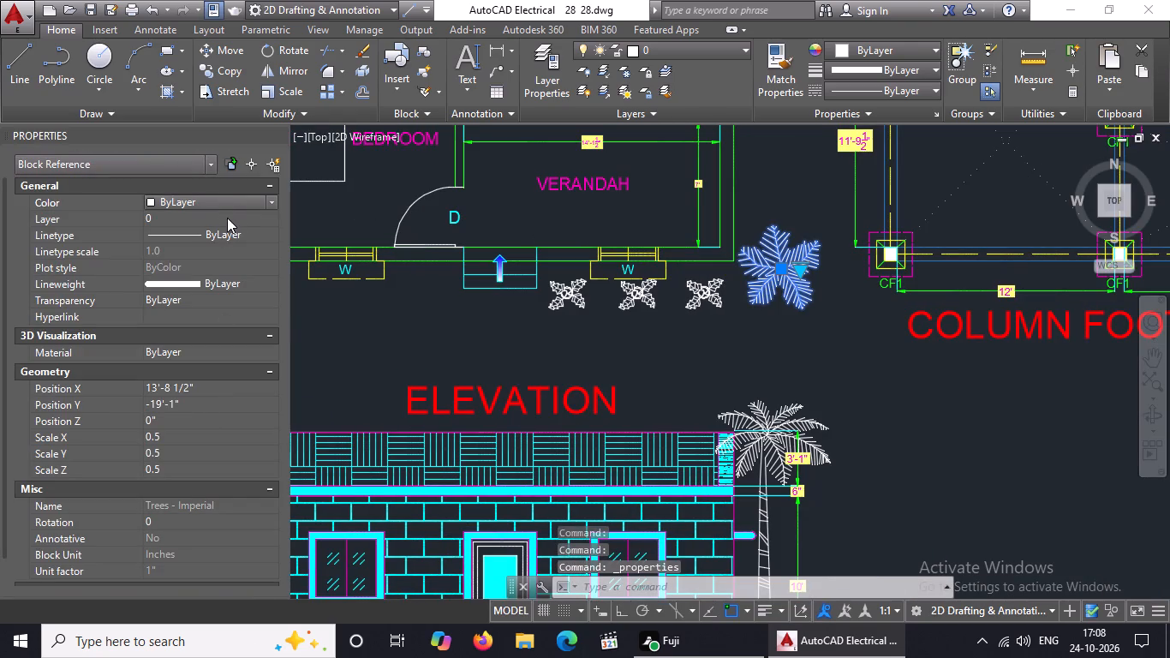
{"action": "left_click", "coordinate": [245, 200]}
{"action": "left_click", "coordinate": [192, 278]}
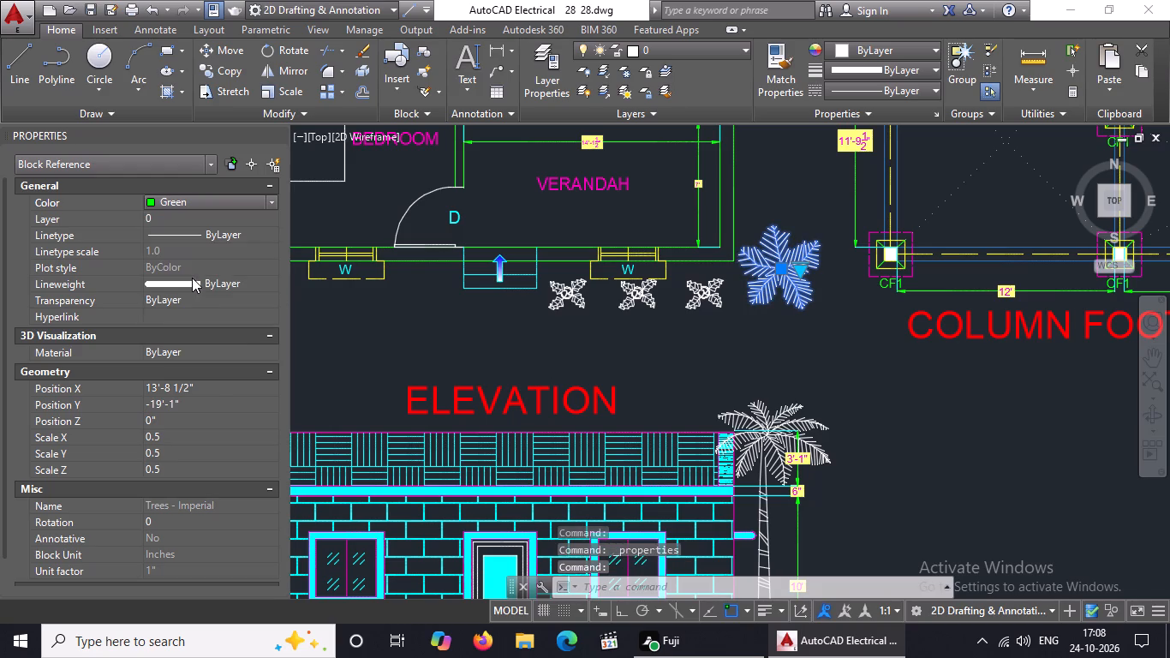
{"action": "left_click", "coordinate": [279, 133]}
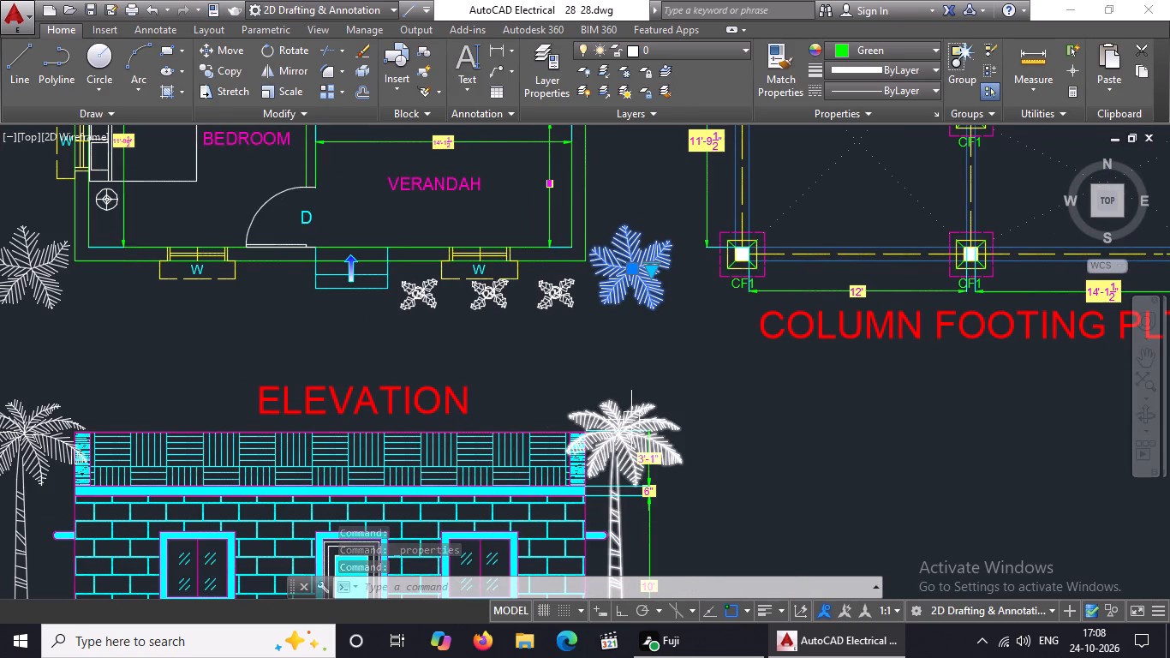
{"action": "key", "text": "Escape"}
Open the Tool Palettes with the whole drawing in view.
{"action": "scroll", "coordinate": [658, 315], "scroll_direction": "down", "scroll_amount": 3}
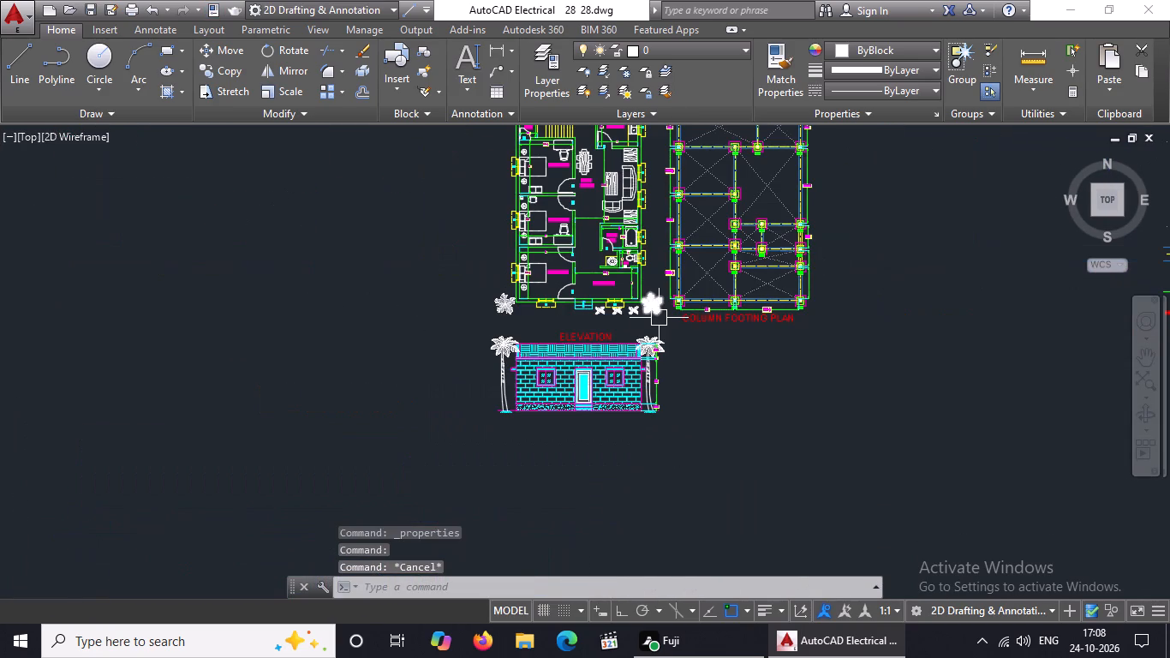
{"action": "scroll", "coordinate": [662, 324], "scroll_direction": "down", "scroll_amount": 1}
{"action": "middle_click_drag", "start_coordinate": [663, 315], "coordinate": [607, 434]}
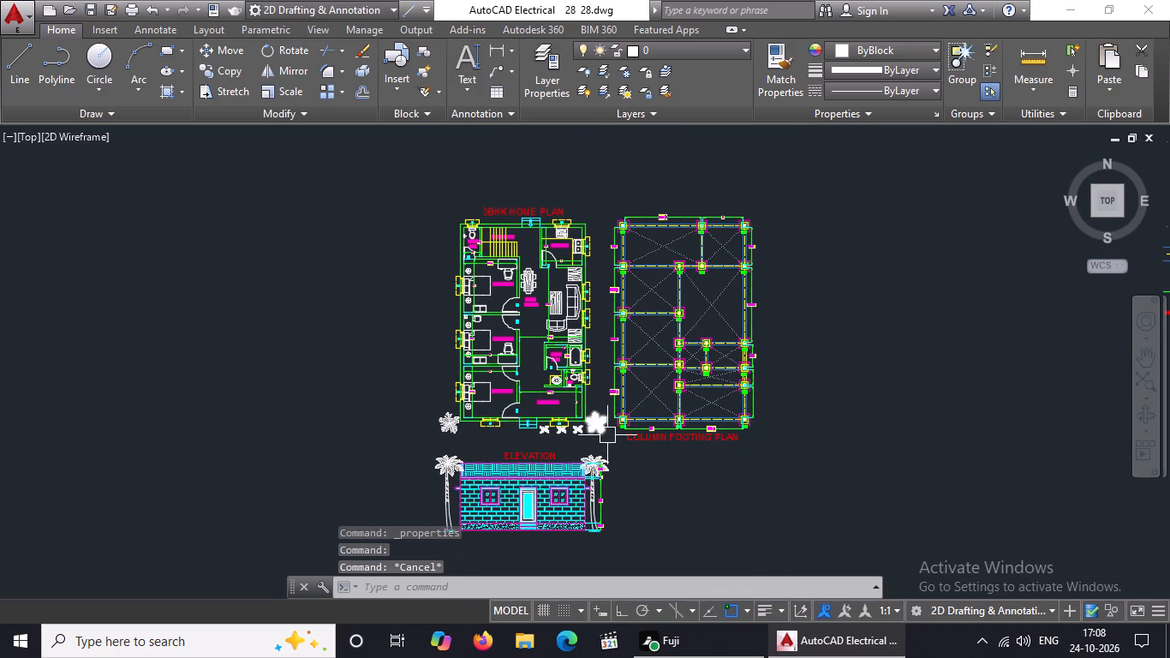
{"action": "middle_click", "coordinate": [647, 517]}
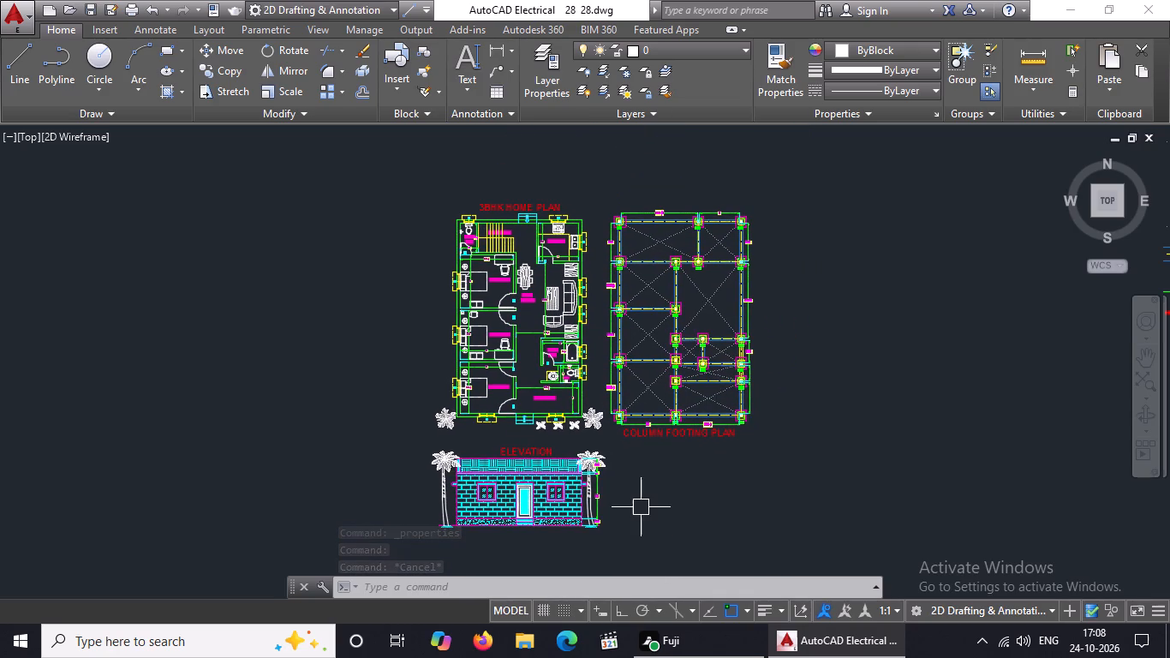
{"action": "type", "text": "TP"}
{"action": "key", "text": "Return"}
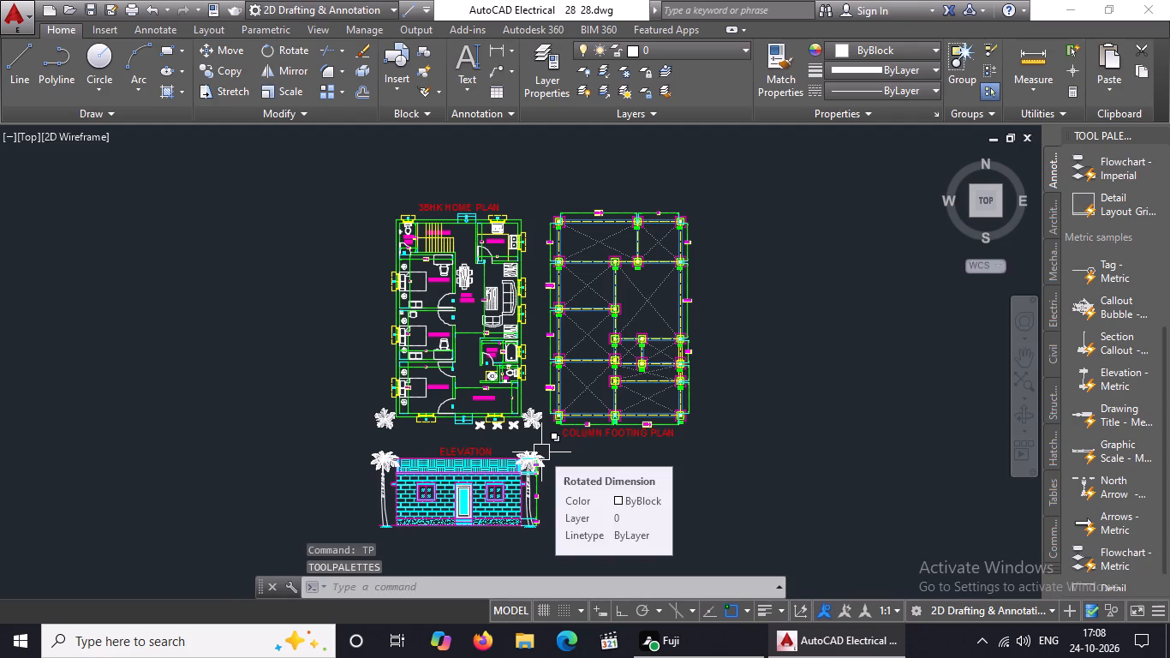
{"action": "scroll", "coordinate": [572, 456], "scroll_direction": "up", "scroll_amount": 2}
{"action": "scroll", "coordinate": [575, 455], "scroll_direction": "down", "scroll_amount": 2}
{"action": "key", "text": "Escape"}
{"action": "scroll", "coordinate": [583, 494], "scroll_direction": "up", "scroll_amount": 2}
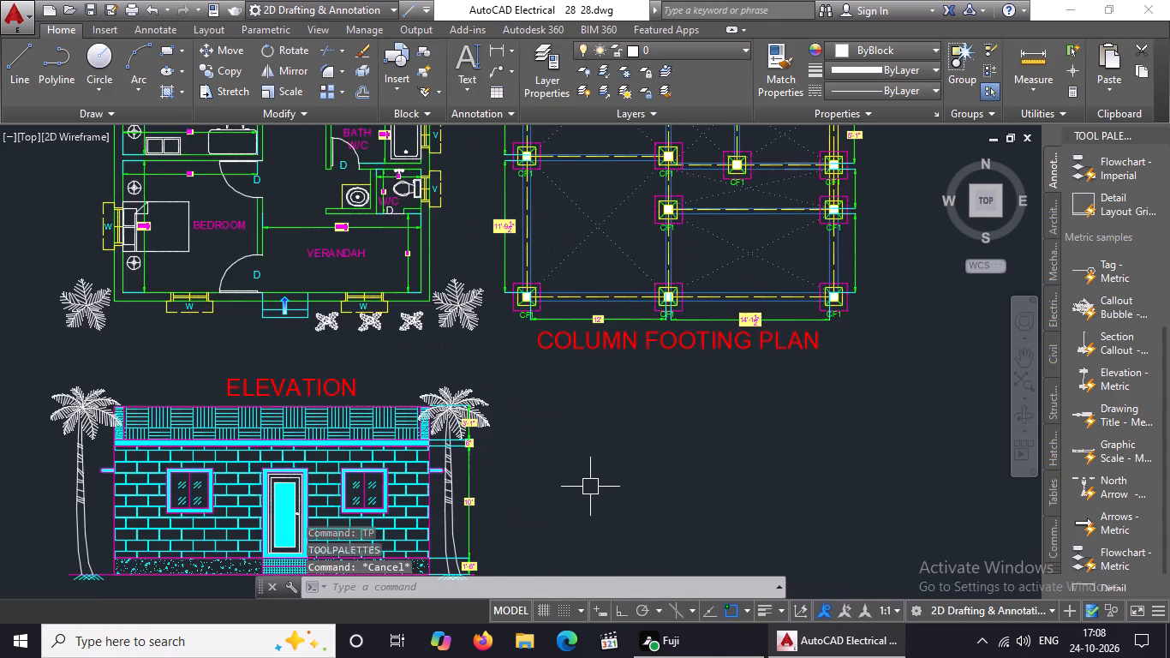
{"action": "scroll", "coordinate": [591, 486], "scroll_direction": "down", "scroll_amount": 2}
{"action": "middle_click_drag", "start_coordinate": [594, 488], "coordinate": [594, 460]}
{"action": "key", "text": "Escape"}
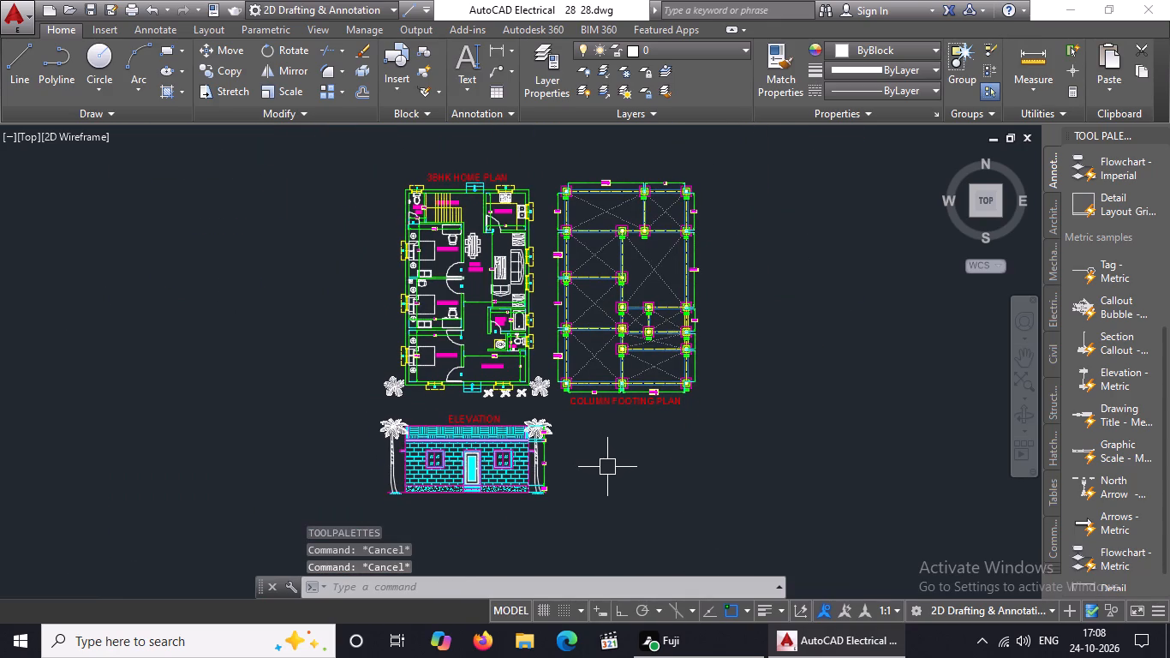